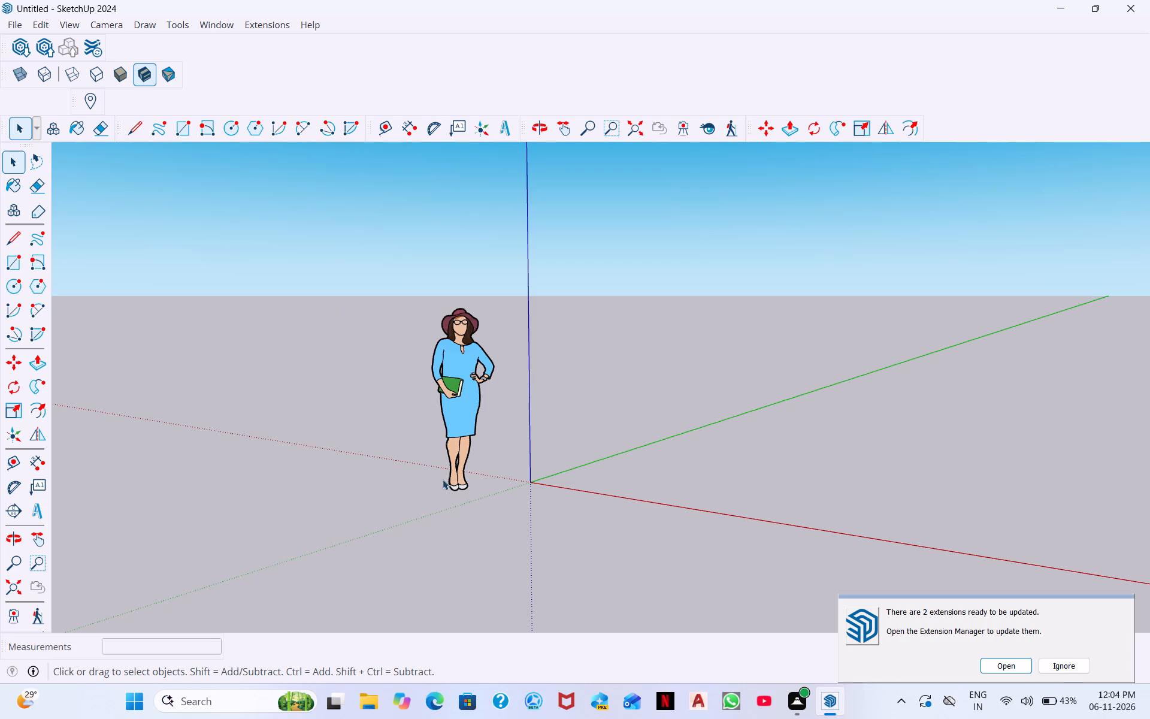
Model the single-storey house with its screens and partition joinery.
Delete the default human figure standing near the origin.
{"action": "left_click_drag", "start_coordinate": [507, 519], "coordinate": [429, 301]}
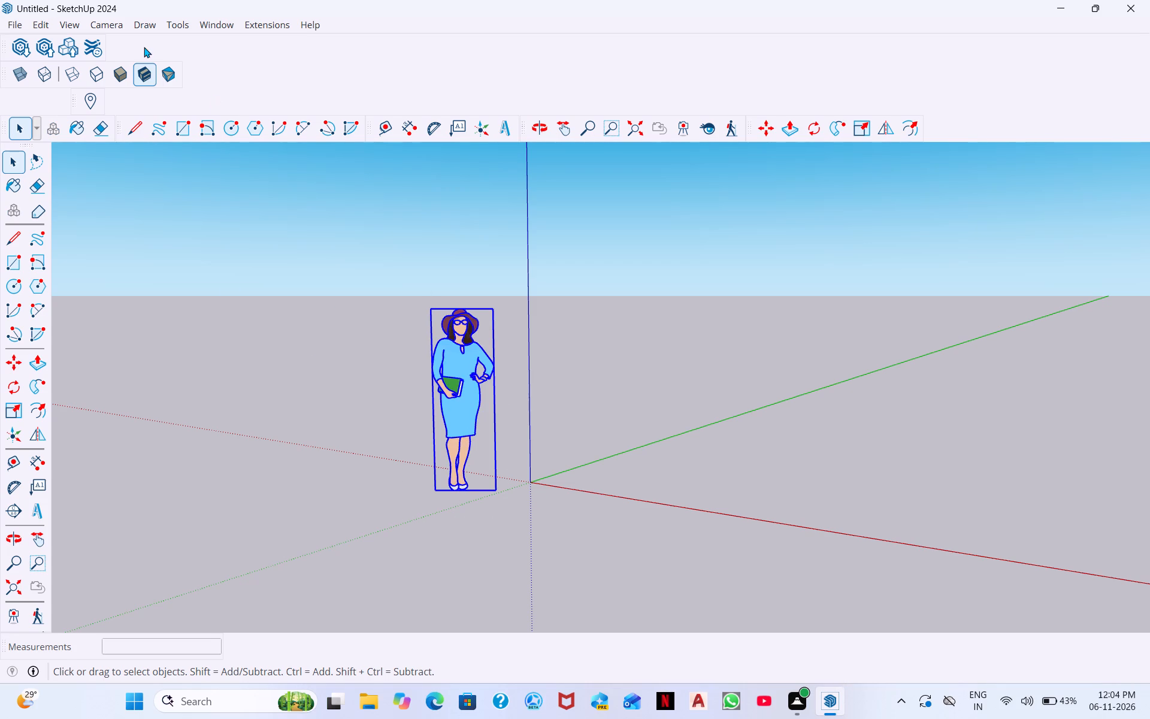
{"action": "left_click", "coordinate": [50, 35]}
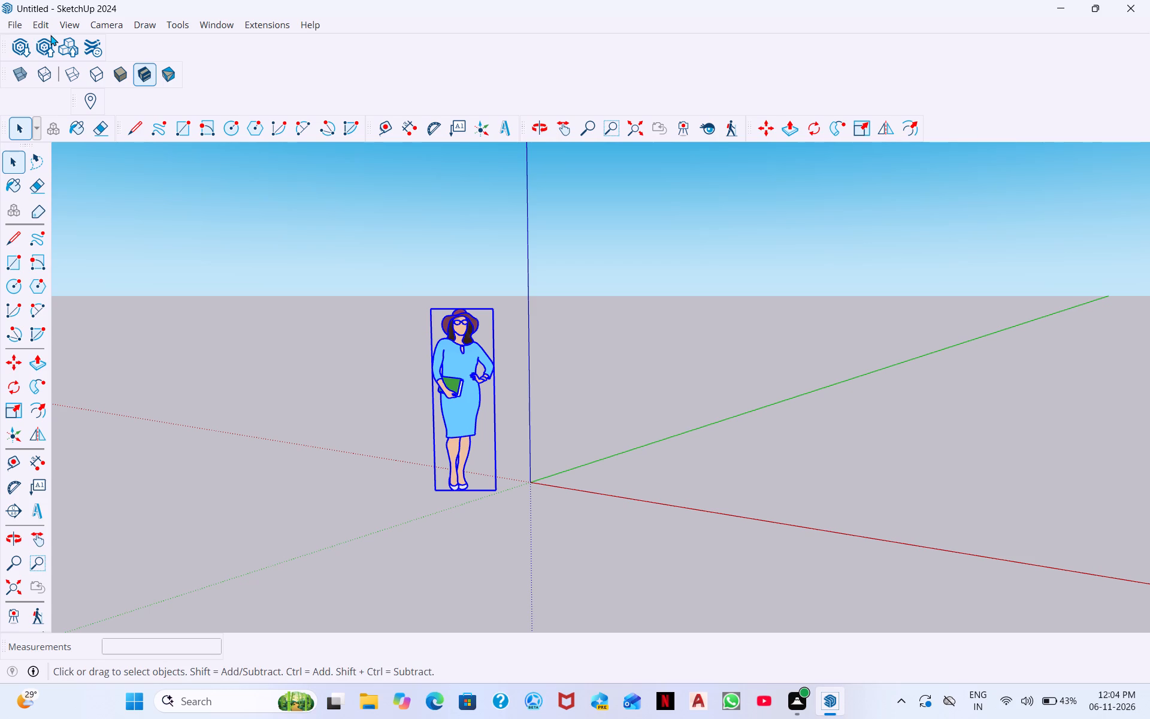
{"action": "left_click", "coordinate": [49, 31]}
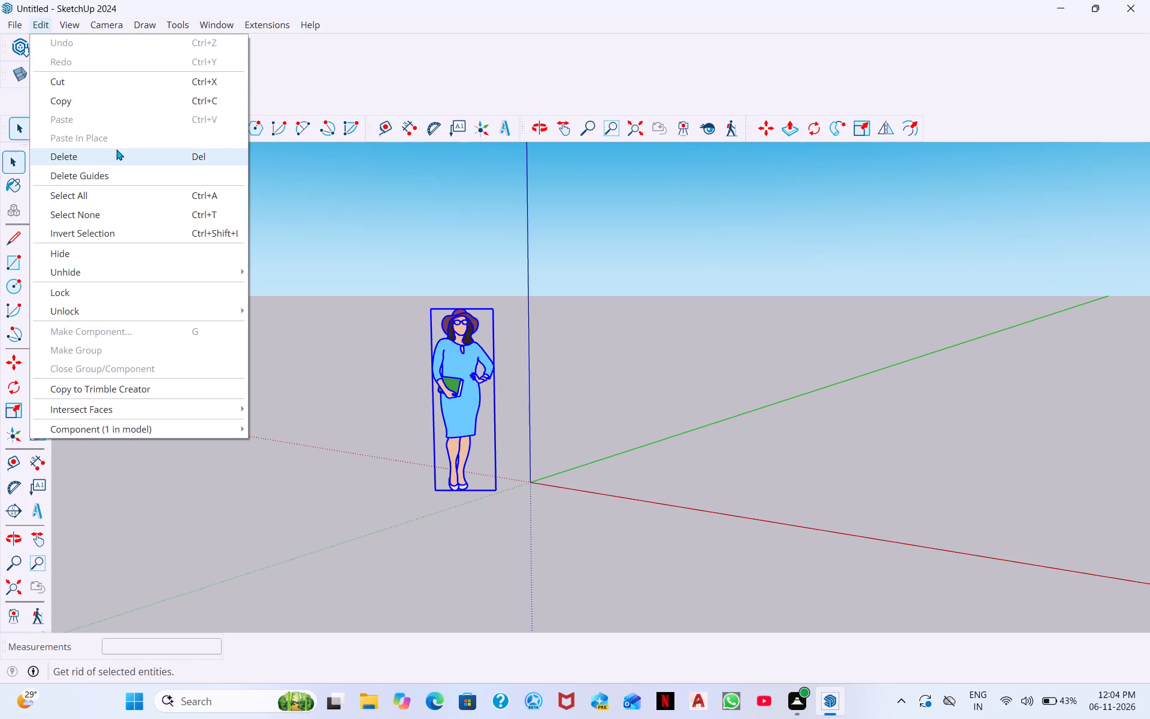
{"action": "left_click", "coordinate": [116, 149]}
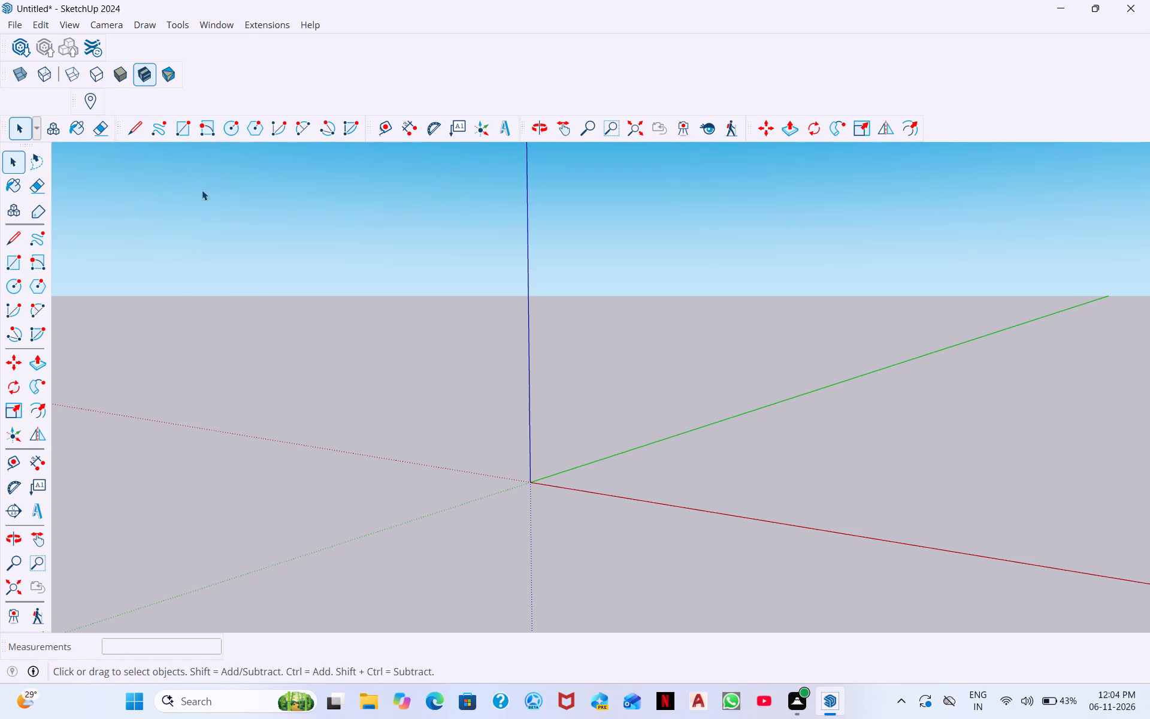
Draw a 38' line from the origin along the green axis and continue it with a 15'6" edge parallel to the red axis.
{"action": "left_click", "coordinate": [131, 129]}
{"action": "left_click", "coordinate": [526, 485]}
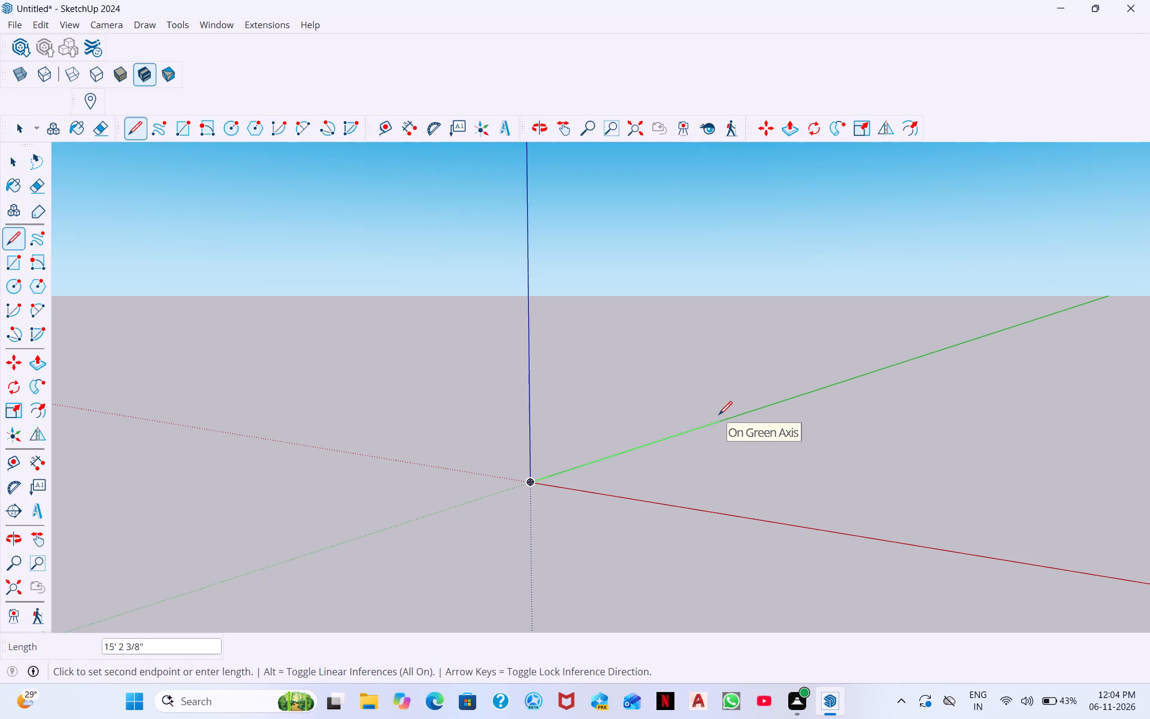
{"action": "type", "text": "38'"}
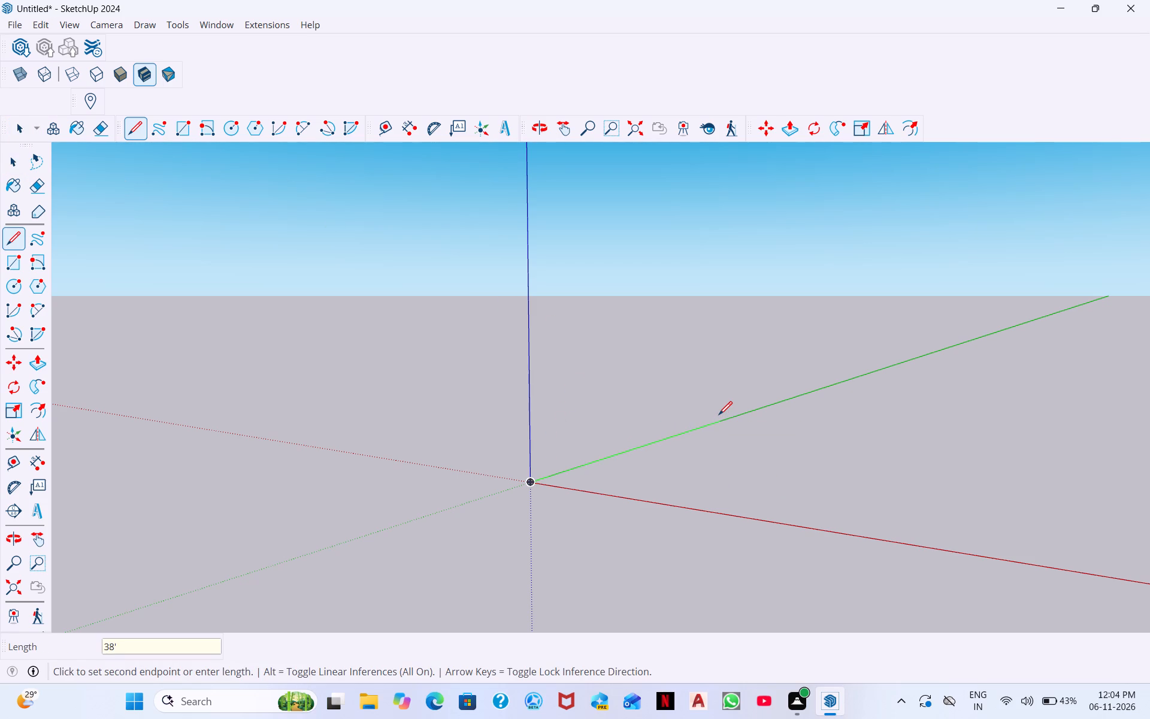
{"action": "key", "text": "Return"}
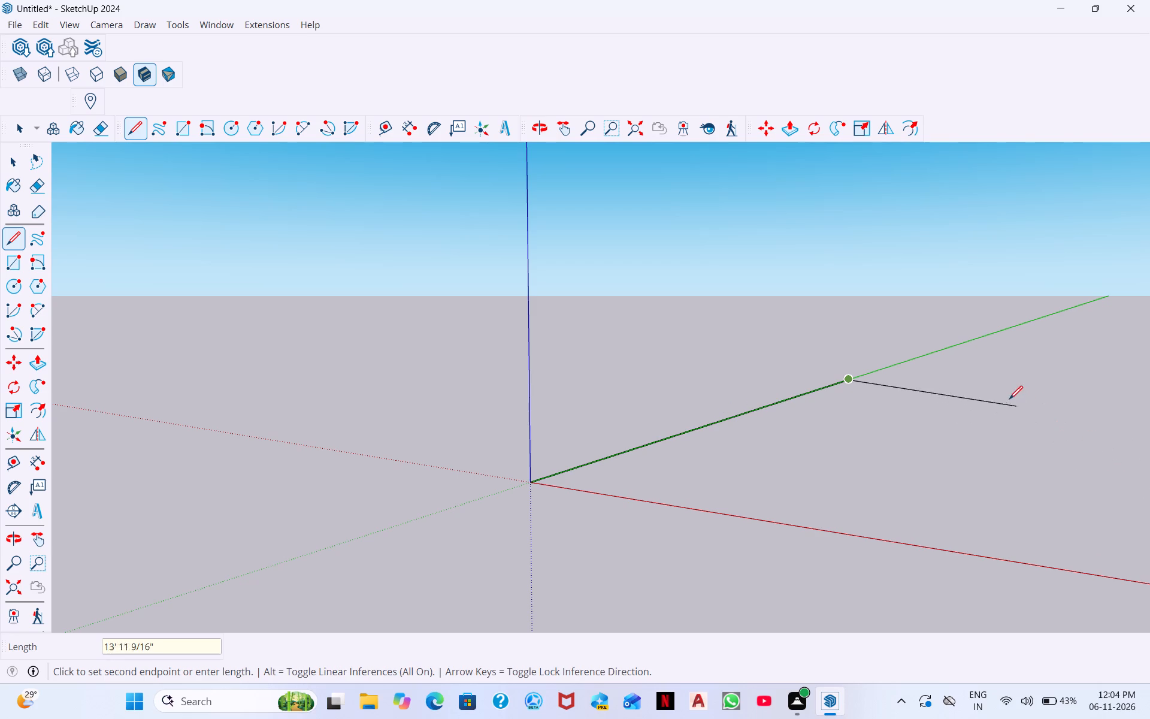
{"action": "key", "text": "Right"}
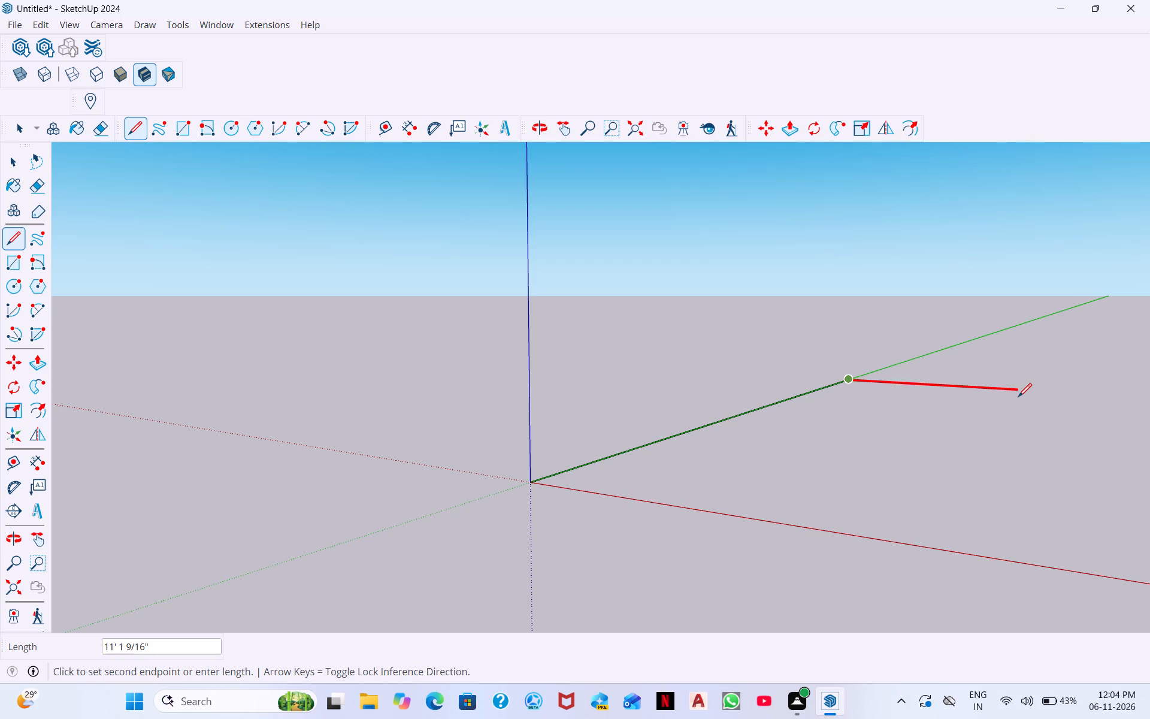
{"action": "middle_click_drag", "start_coordinate": [1018, 428], "coordinate": [1010, 500]}
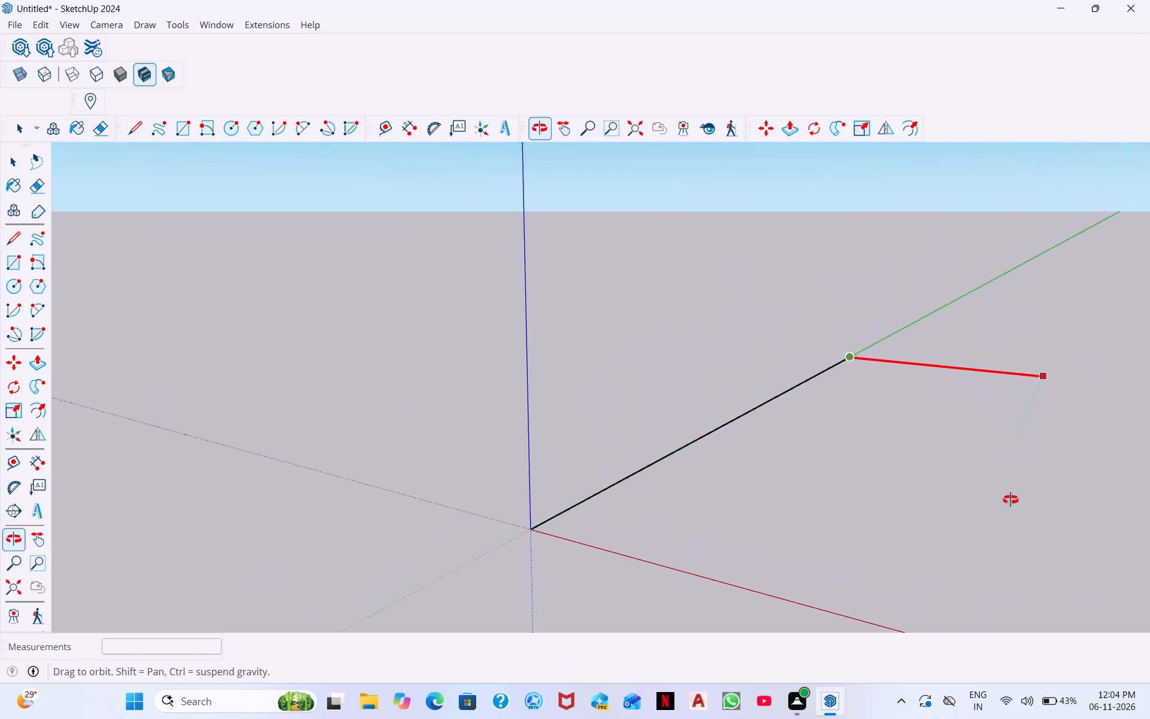
{"action": "middle_click_drag", "start_coordinate": [1010, 500], "coordinate": [1005, 579]}
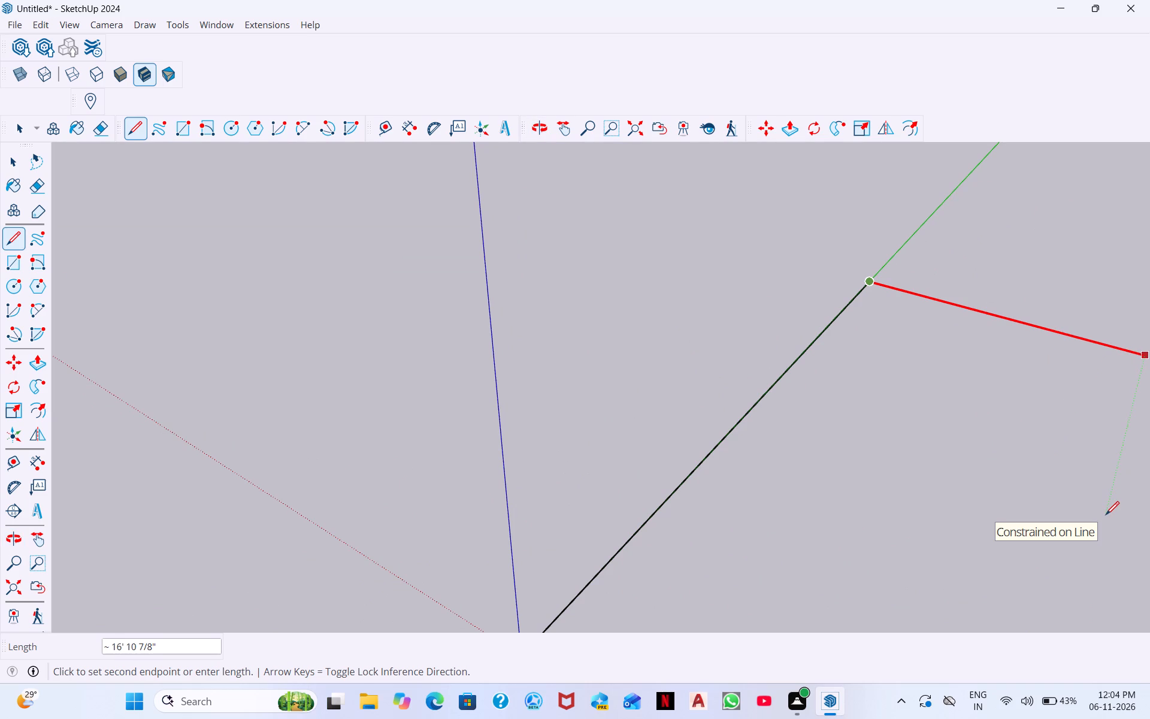
{"action": "type", "text": "15'6\""}
{"action": "key", "text": "Return"}
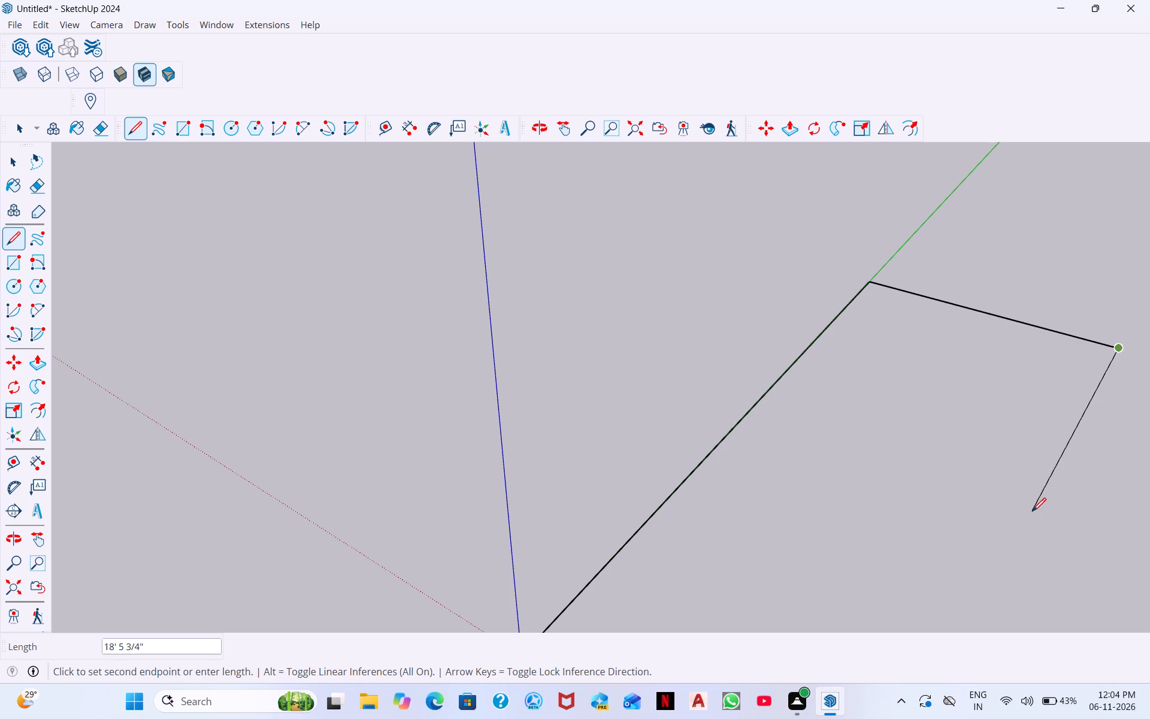
Continue the outline with an 8'3" edge from the end of the 15'6" edge, heading back toward the red axis.
{"action": "type", "text": "8'"}
{"action": "key", "text": "3"}
{"action": "key", "text": "shift+quotedbl"}
{"action": "key", "text": "Return"}
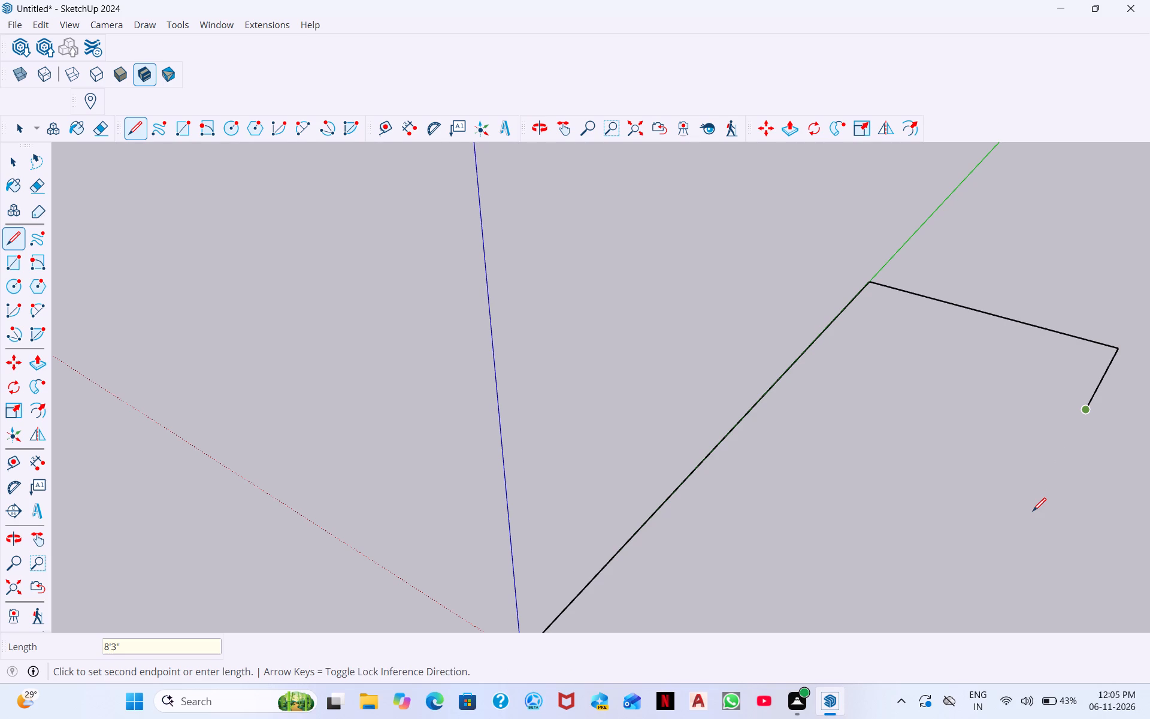
Continue the outline with a 12'9" edge parallel to the red axis, extending away from the green axis.
{"action": "middle_click_drag", "start_coordinate": [1146, 413], "coordinate": [1148, 411]}
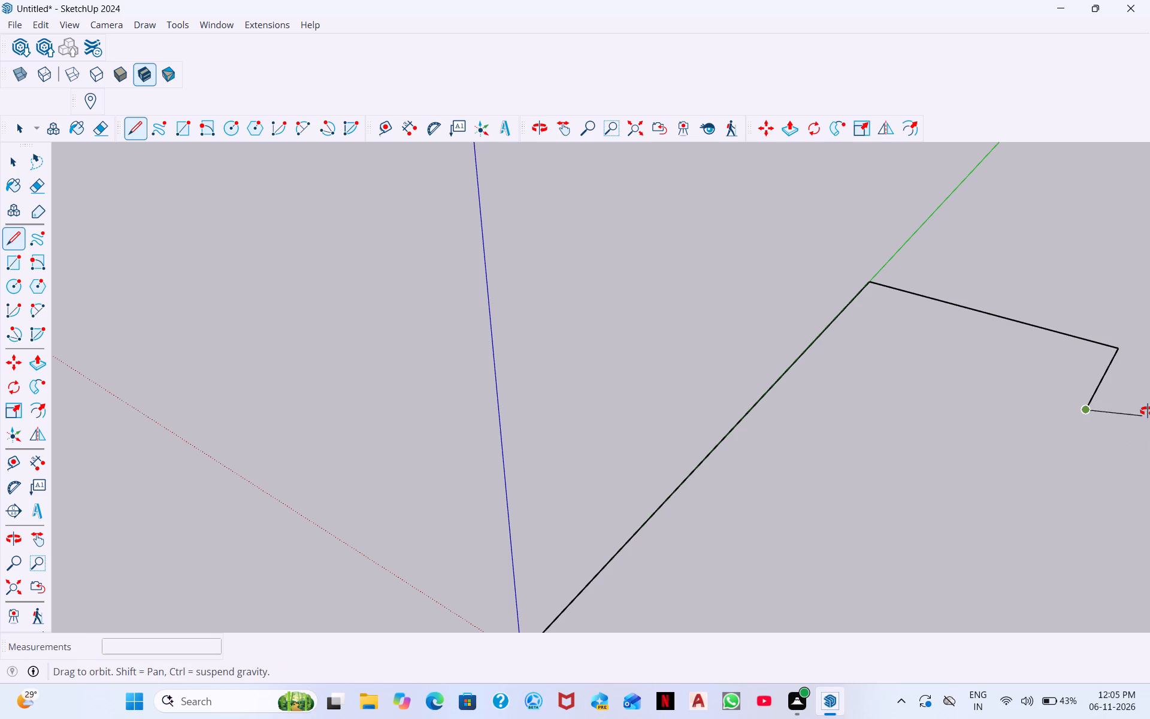
{"action": "middle_click_drag", "start_coordinate": [1148, 411], "coordinate": [1149, 461]}
{"action": "scroll", "coordinate": [1149, 463], "scroll_direction": "down", "scroll_amount": 5}
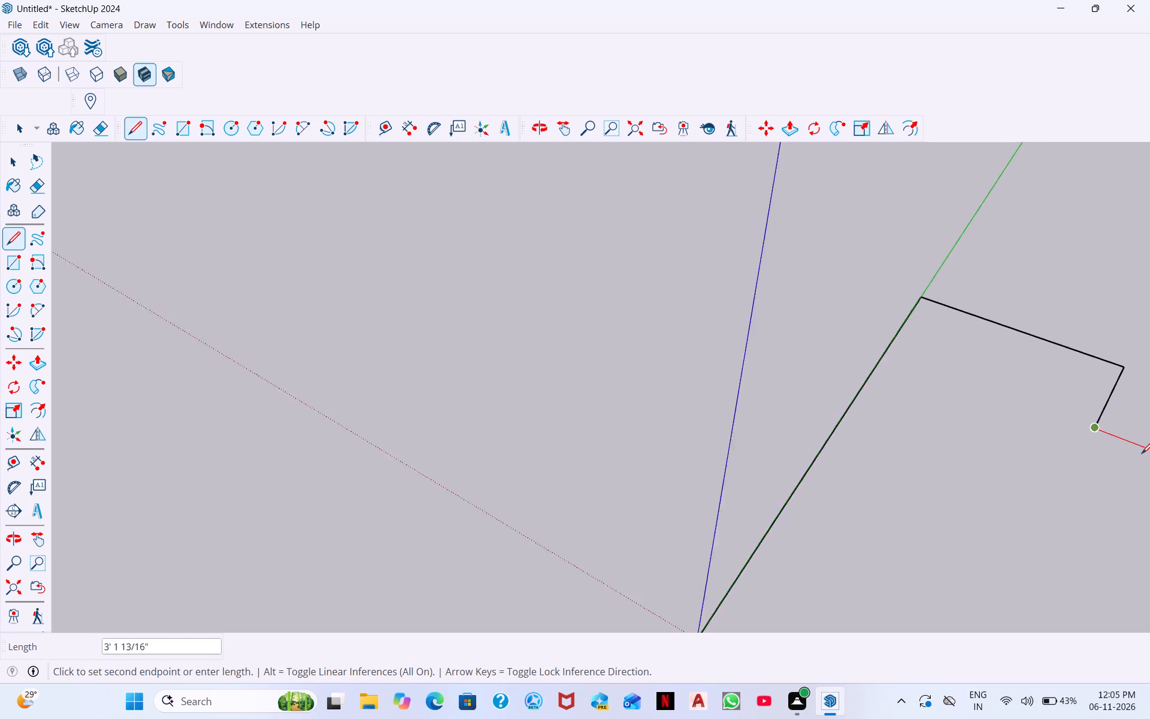
{"action": "scroll", "coordinate": [1133, 457], "scroll_direction": "down", "scroll_amount": 4}
{"action": "scroll", "coordinate": [1140, 449], "scroll_direction": "up", "scroll_amount": 4}
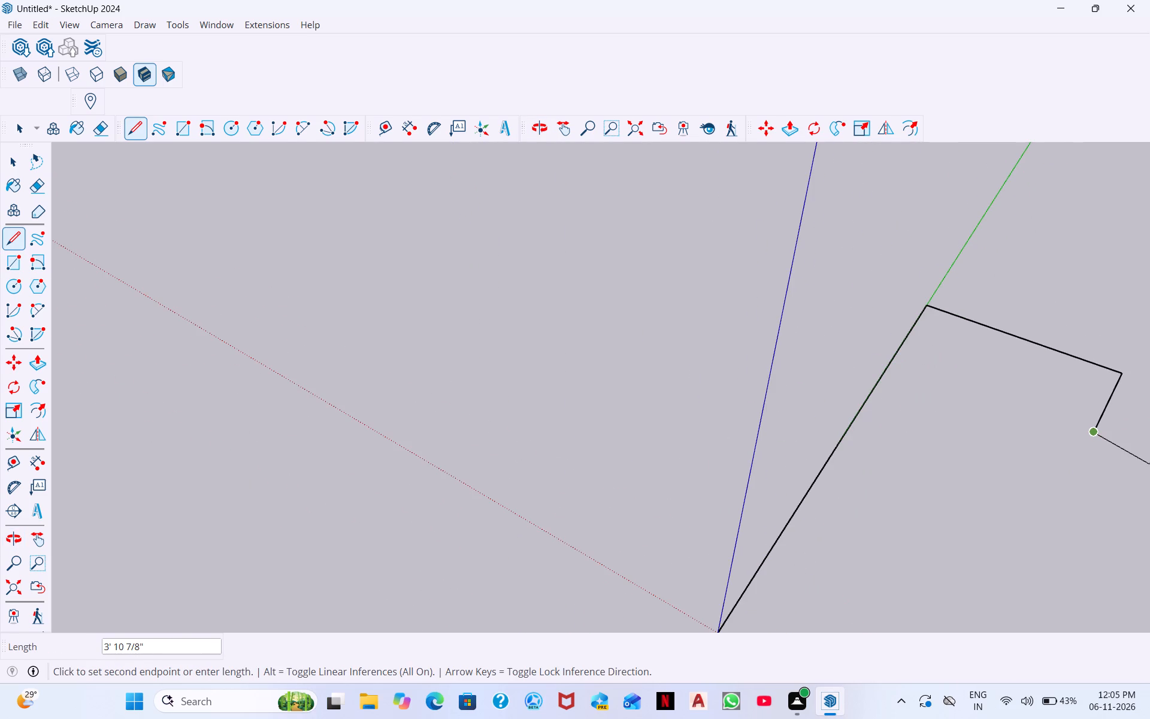
{"action": "type", "text": "12"}
{"action": "scroll", "coordinate": [858, 515], "scroll_direction": "down", "scroll_amount": 1}
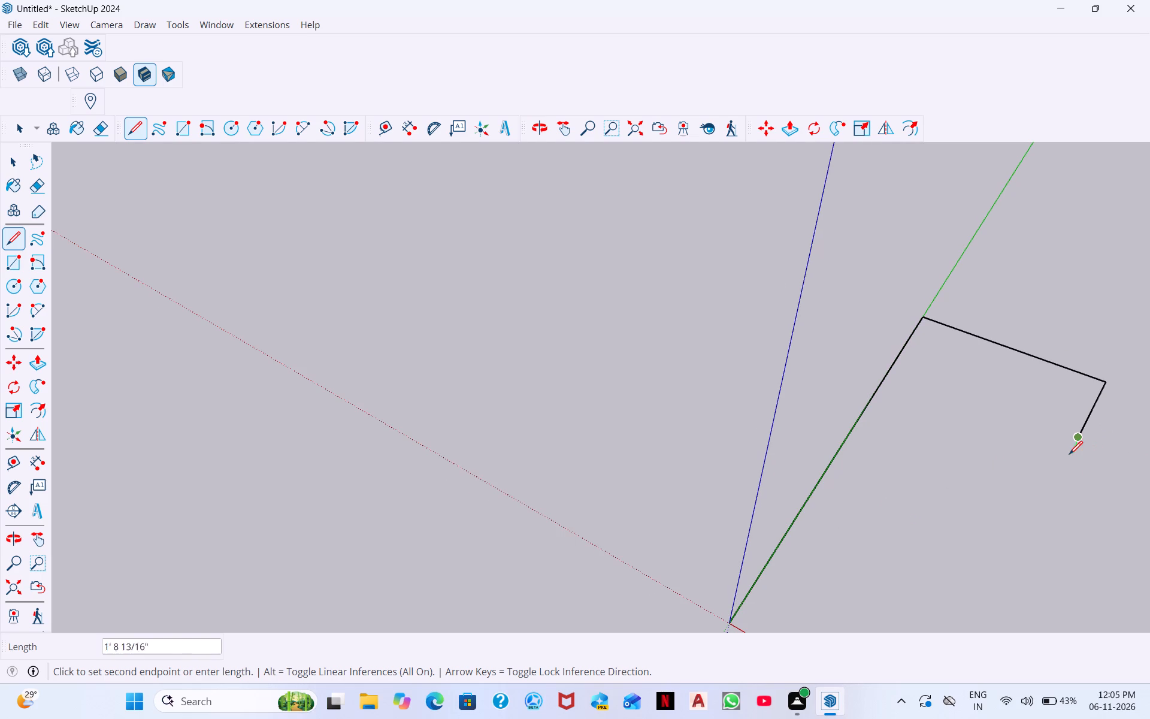
{"action": "scroll", "coordinate": [1069, 454], "scroll_direction": "down", "scroll_amount": 12}
{"action": "middle_click_drag", "start_coordinate": [1064, 498], "coordinate": [1141, 442]}
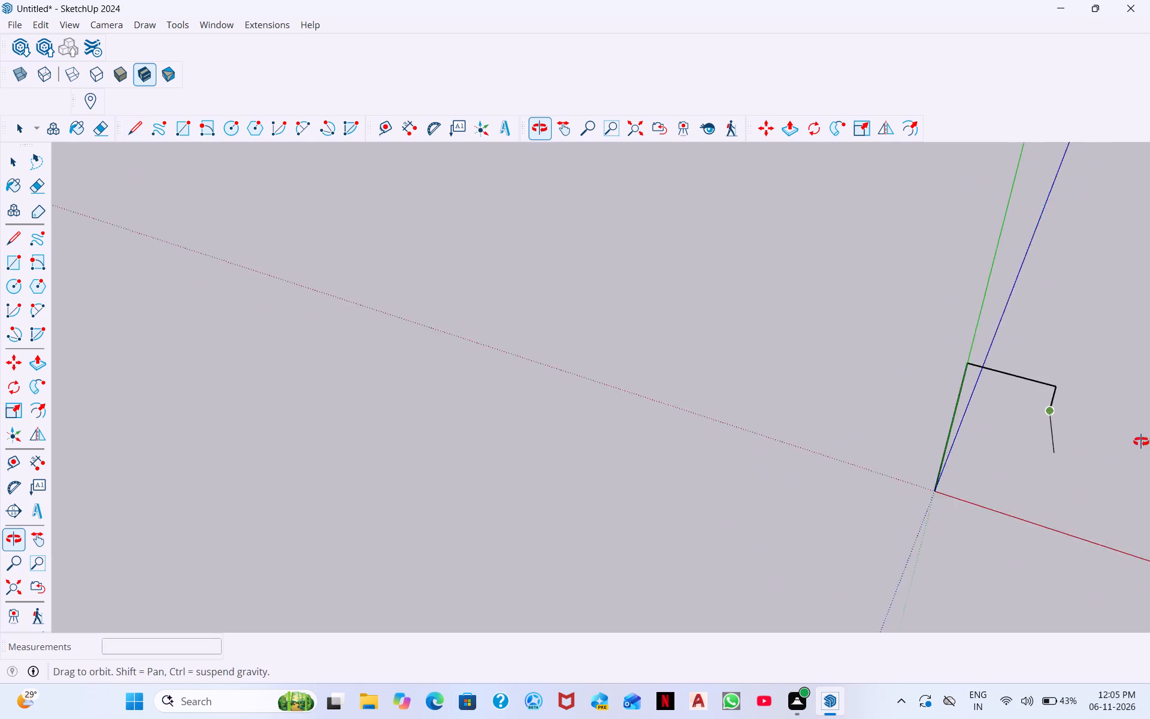
{"action": "middle_click_drag", "start_coordinate": [1141, 442], "coordinate": [1148, 392]}
{"action": "scroll", "coordinate": [1113, 395], "scroll_direction": "up", "scroll_amount": 15}
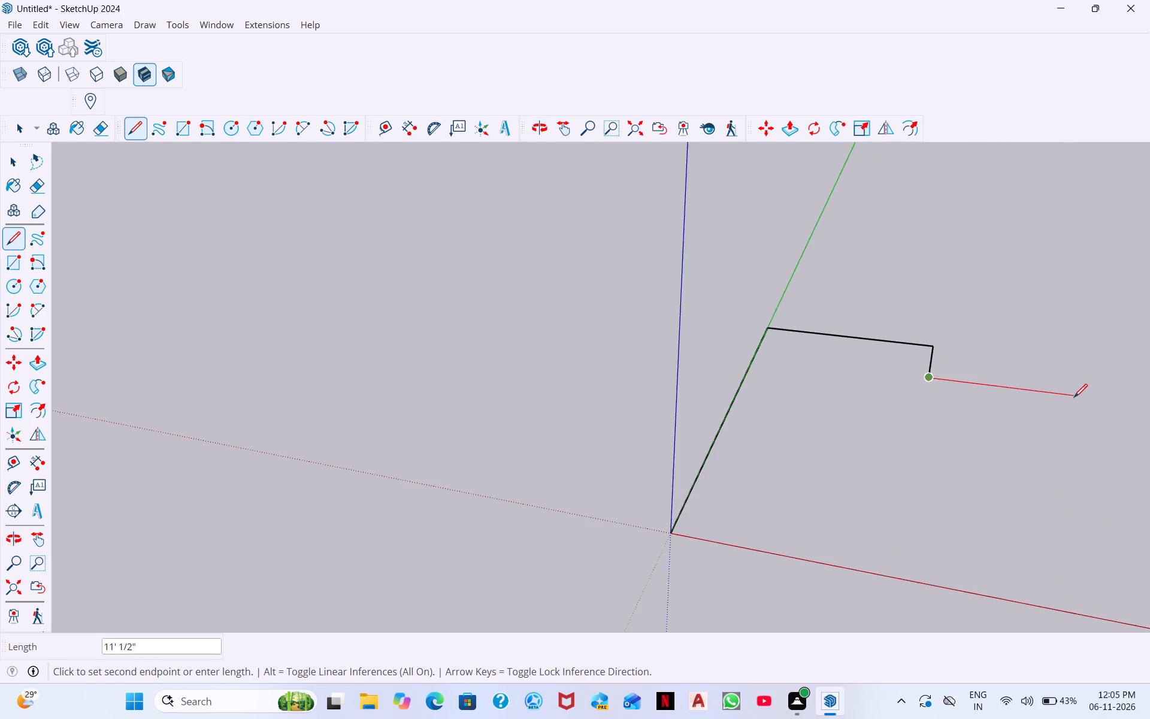
{"action": "scroll", "coordinate": [1074, 397], "scroll_direction": "up", "scroll_amount": 2}
{"action": "middle_click_drag", "start_coordinate": [1049, 424], "coordinate": [1063, 373]}
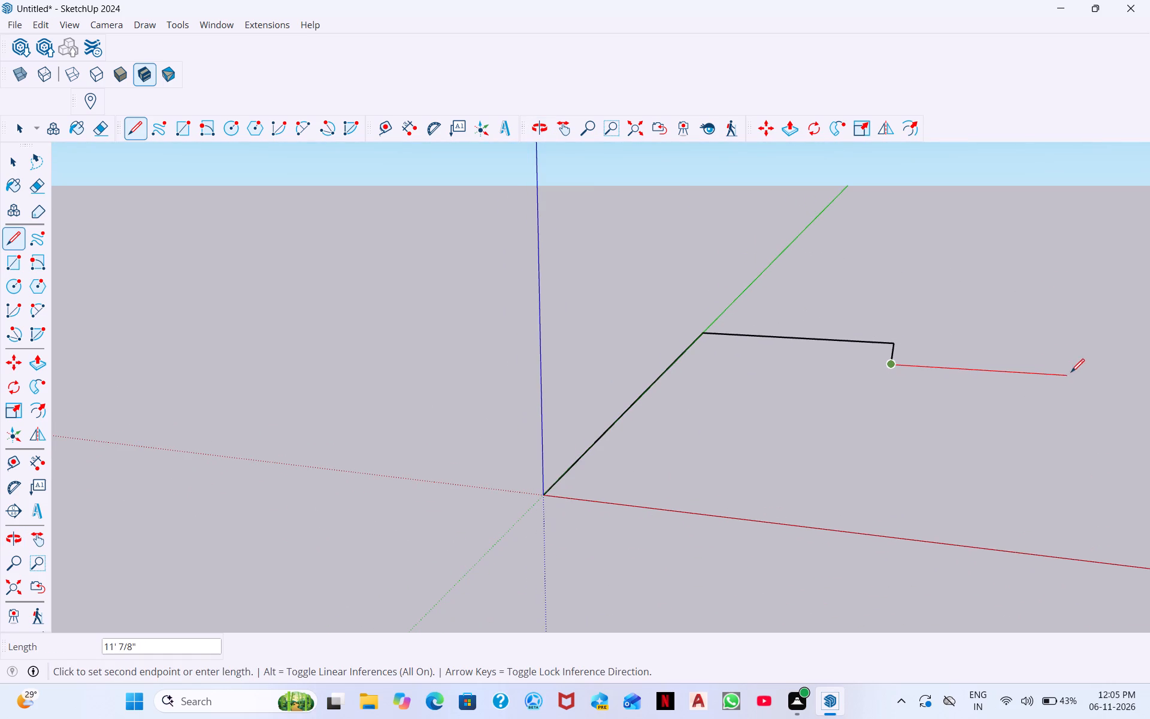
{"action": "key", "text": "Right"}
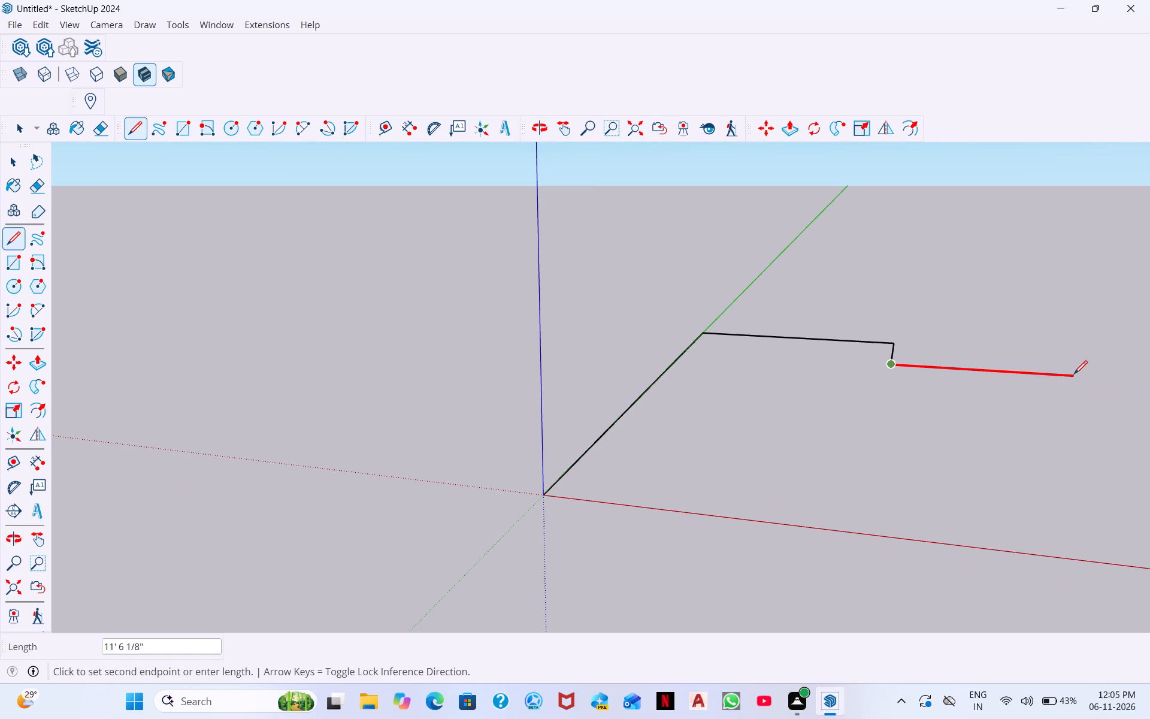
{"action": "type", "text": "12'"}
{"action": "key", "text": "9"}
{"action": "key", "text": "shift+quotedbl"}
{"action": "key", "text": "Return"}
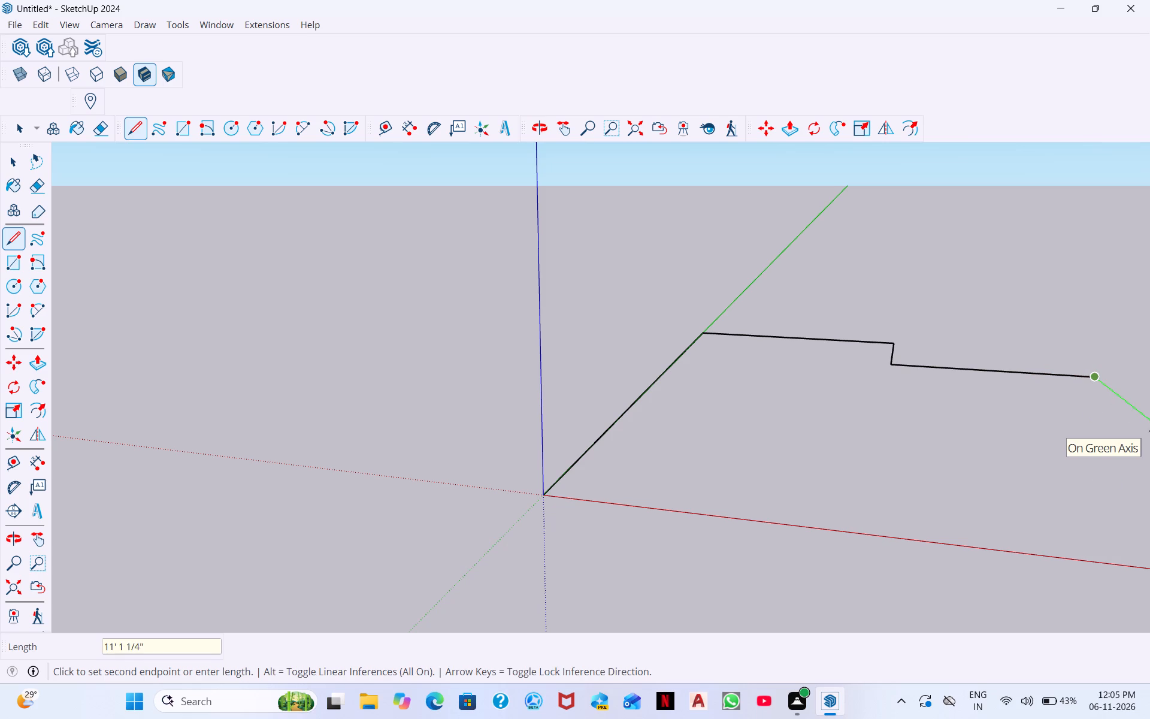
Add a 21'6" edge parallel to the green axis, heading back toward the red axis, and end the line chain there.
{"action": "type", "text": "216"}
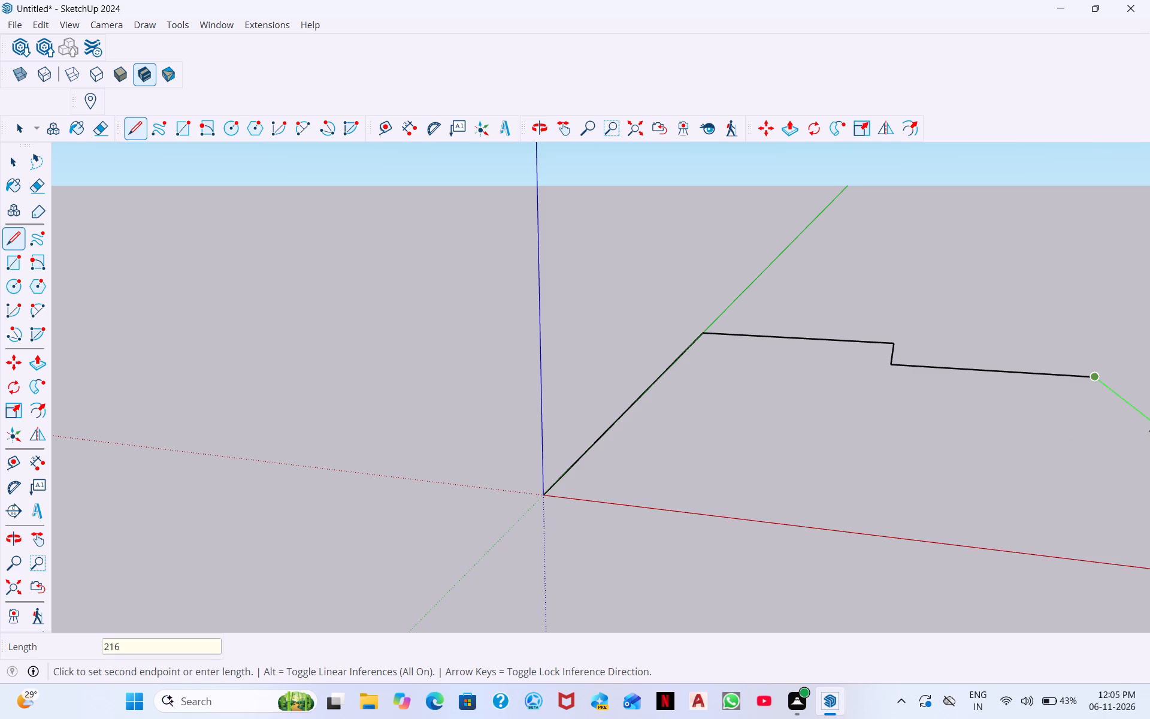
{"action": "key", "text": "shift+quotedbl"}
{"action": "key", "text": "BackSpace"}
{"action": "key", "text": "BackSpace"}
{"action": "type", "text": "'6\""}
{"action": "key", "text": "shift+Return"}
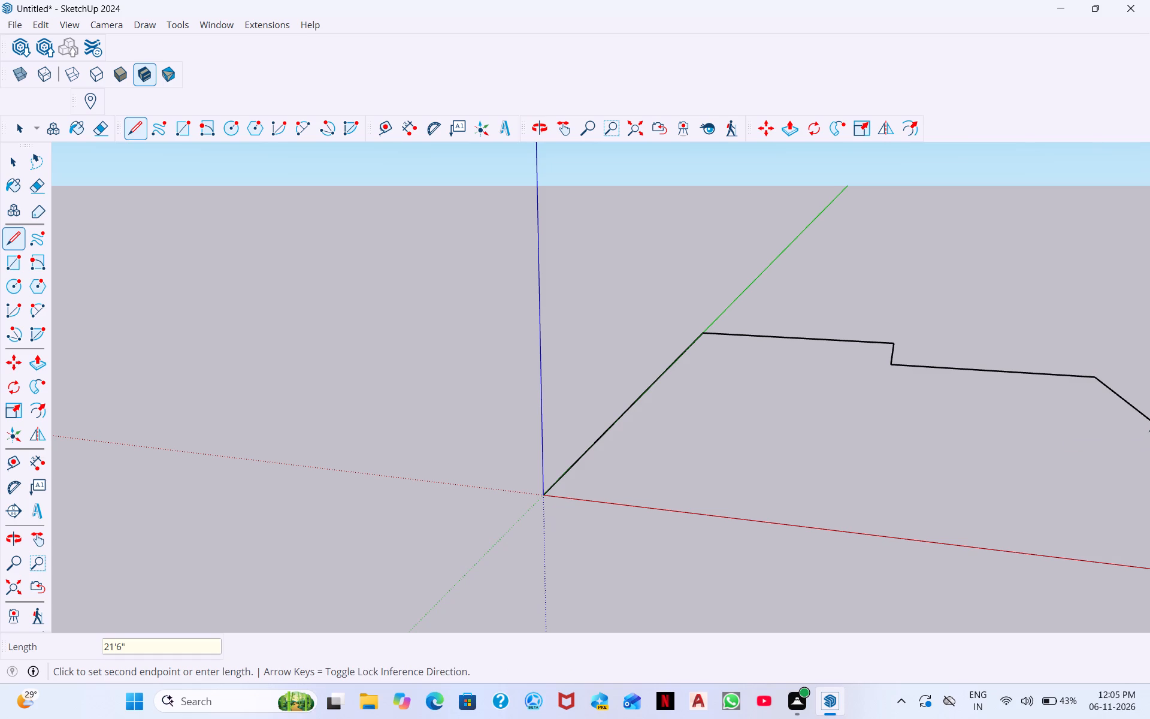
{"action": "scroll", "coordinate": [1022, 496], "scroll_direction": "up", "scroll_amount": 2}
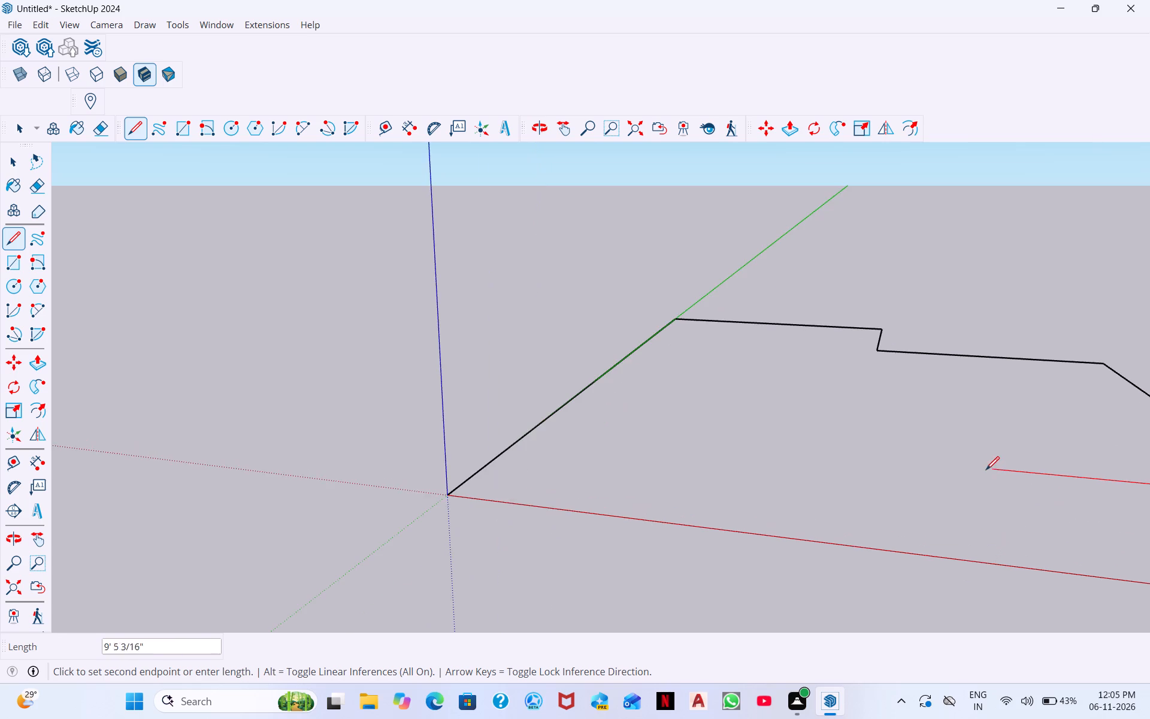
{"action": "scroll", "coordinate": [984, 467], "scroll_direction": "down", "scroll_amount": 11}
{"action": "scroll", "coordinate": [1088, 478], "scroll_direction": "up", "scroll_amount": 2}
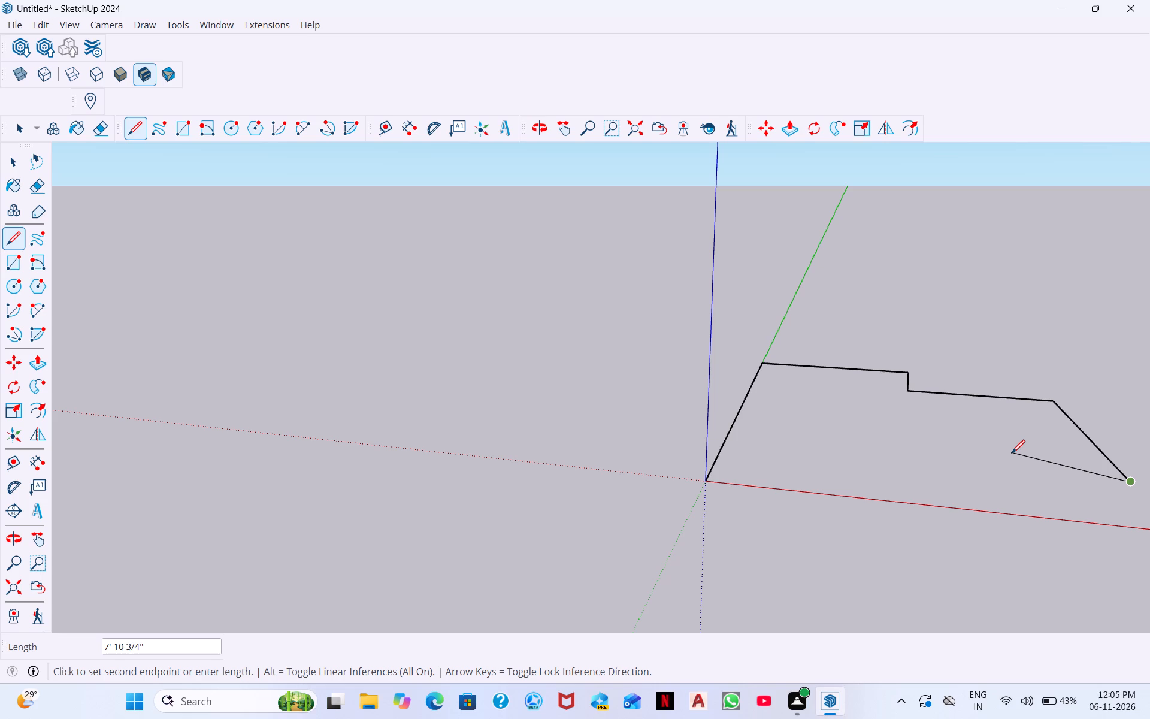
{"action": "key", "text": "Escape"}
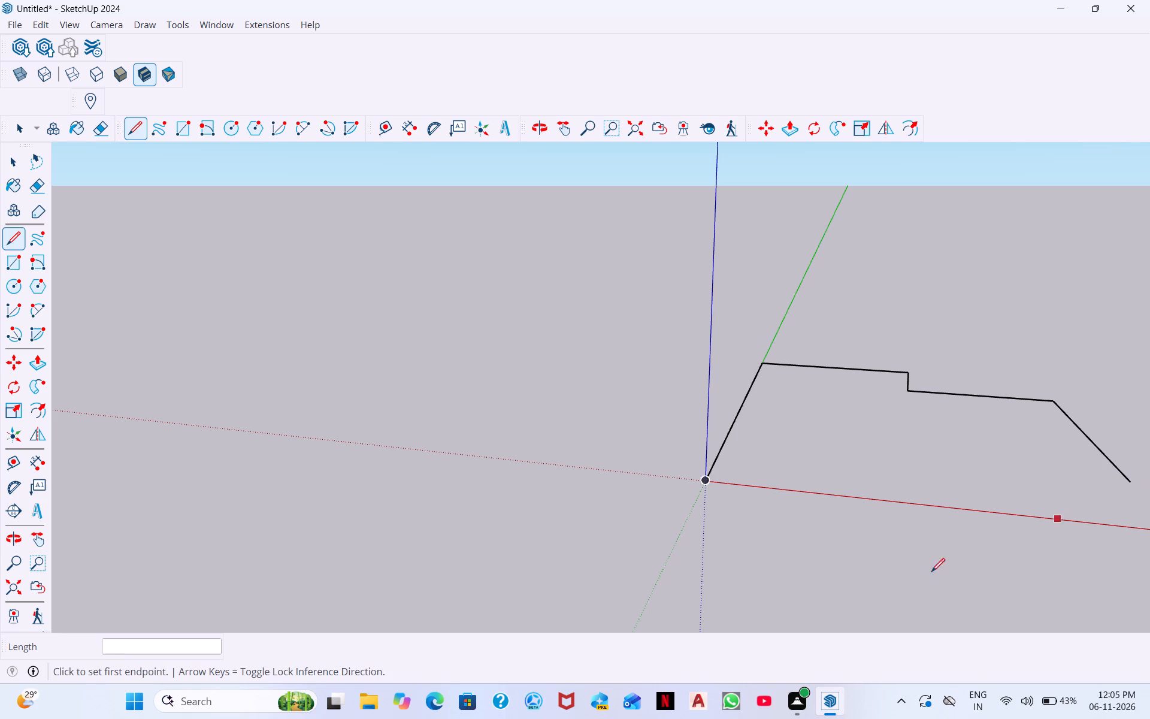
Draw a 15'6" line from the origin along the red axis.
{"action": "left_click", "coordinate": [705, 482]}
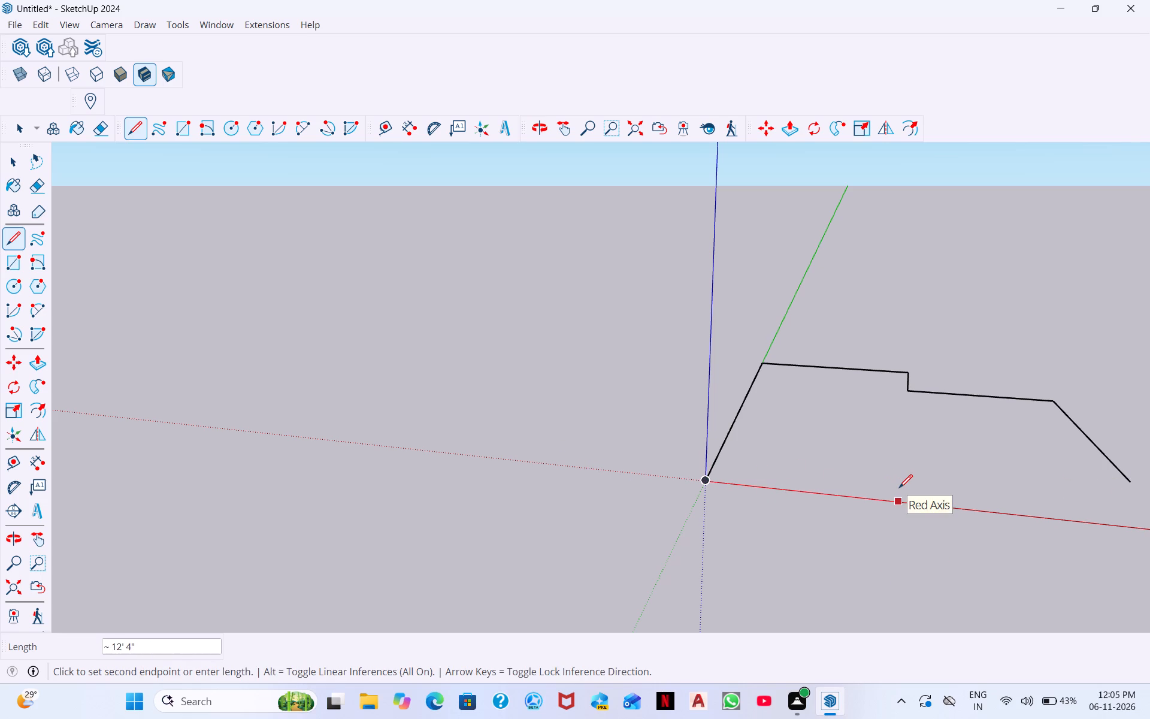
{"action": "type", "text": "15'6\""}
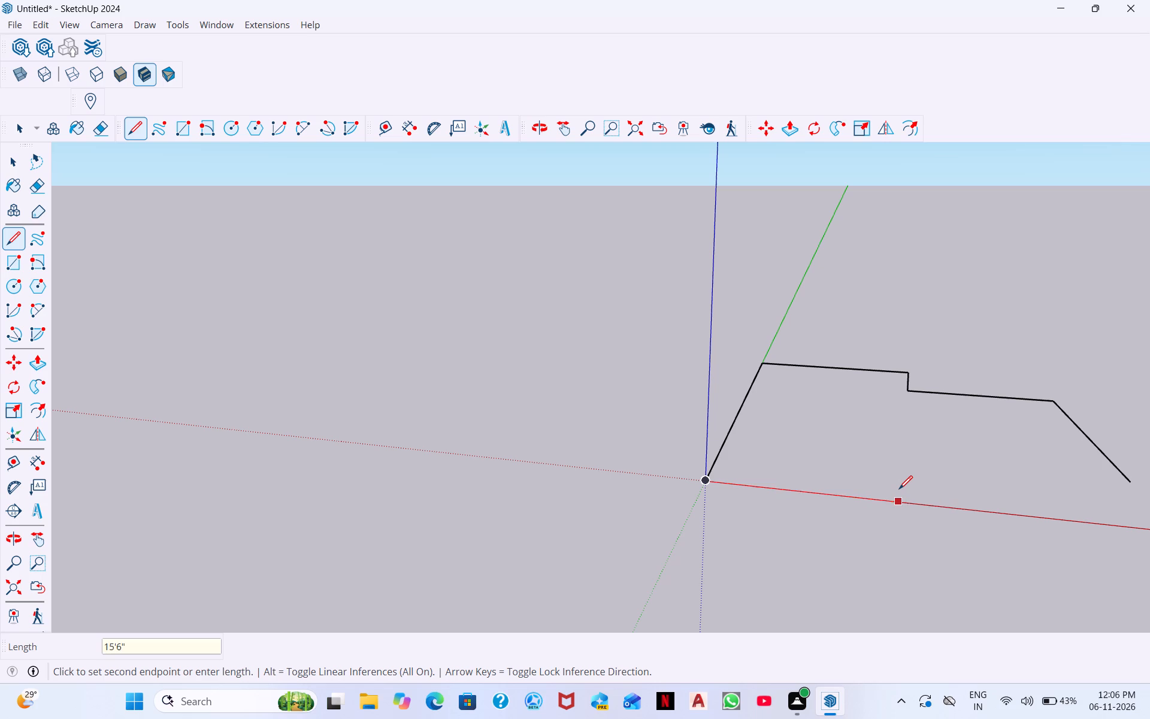
{"action": "key", "text": "Return"}
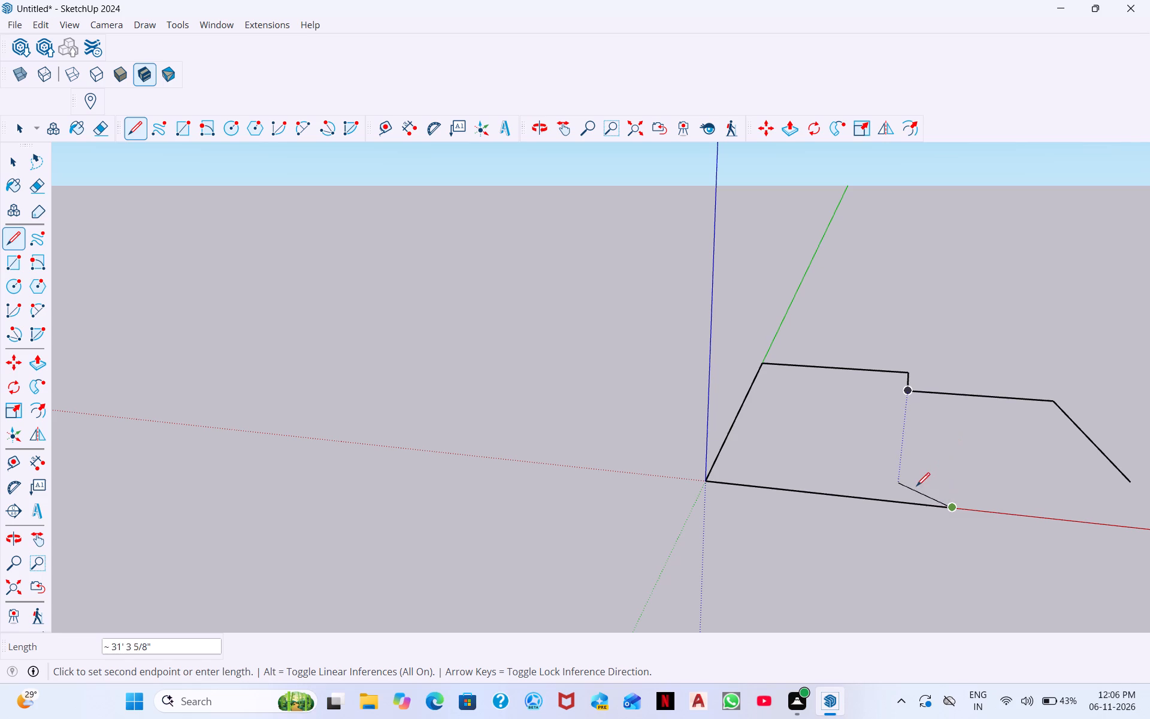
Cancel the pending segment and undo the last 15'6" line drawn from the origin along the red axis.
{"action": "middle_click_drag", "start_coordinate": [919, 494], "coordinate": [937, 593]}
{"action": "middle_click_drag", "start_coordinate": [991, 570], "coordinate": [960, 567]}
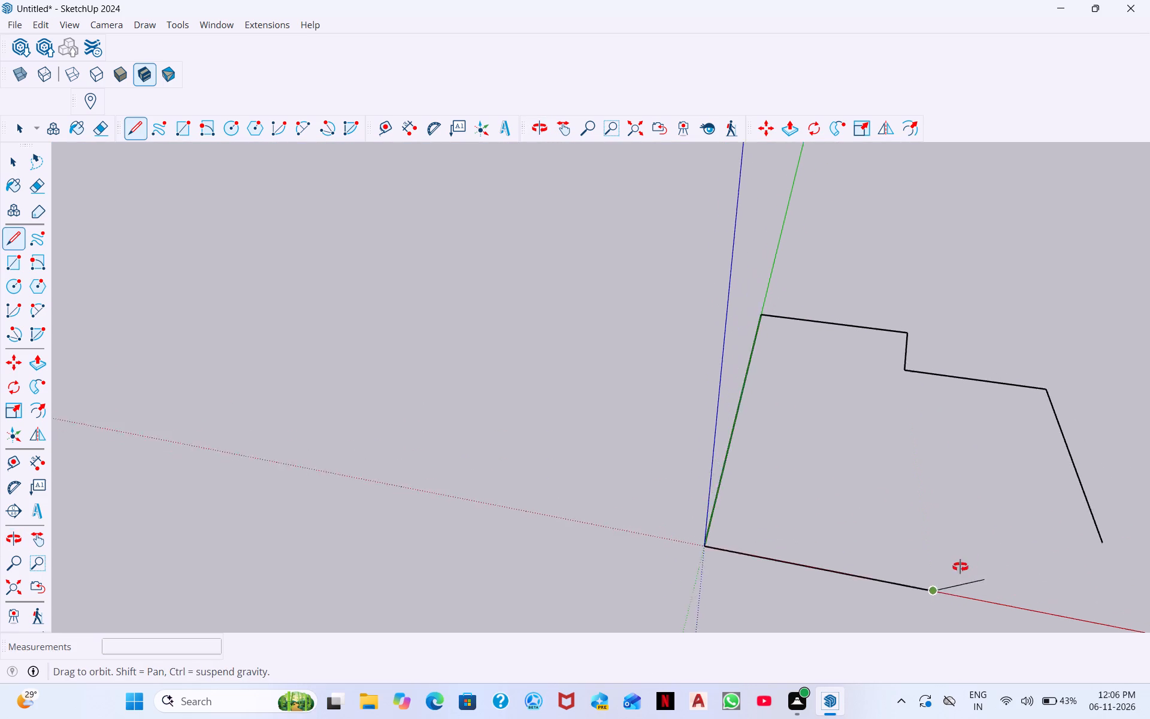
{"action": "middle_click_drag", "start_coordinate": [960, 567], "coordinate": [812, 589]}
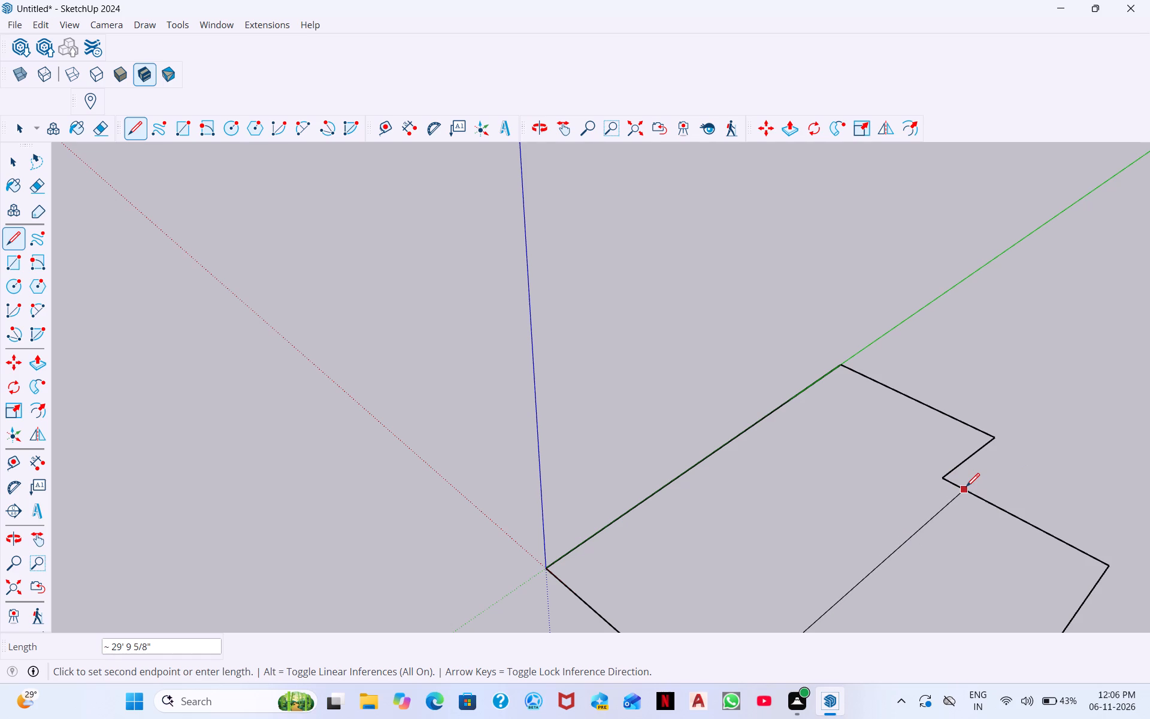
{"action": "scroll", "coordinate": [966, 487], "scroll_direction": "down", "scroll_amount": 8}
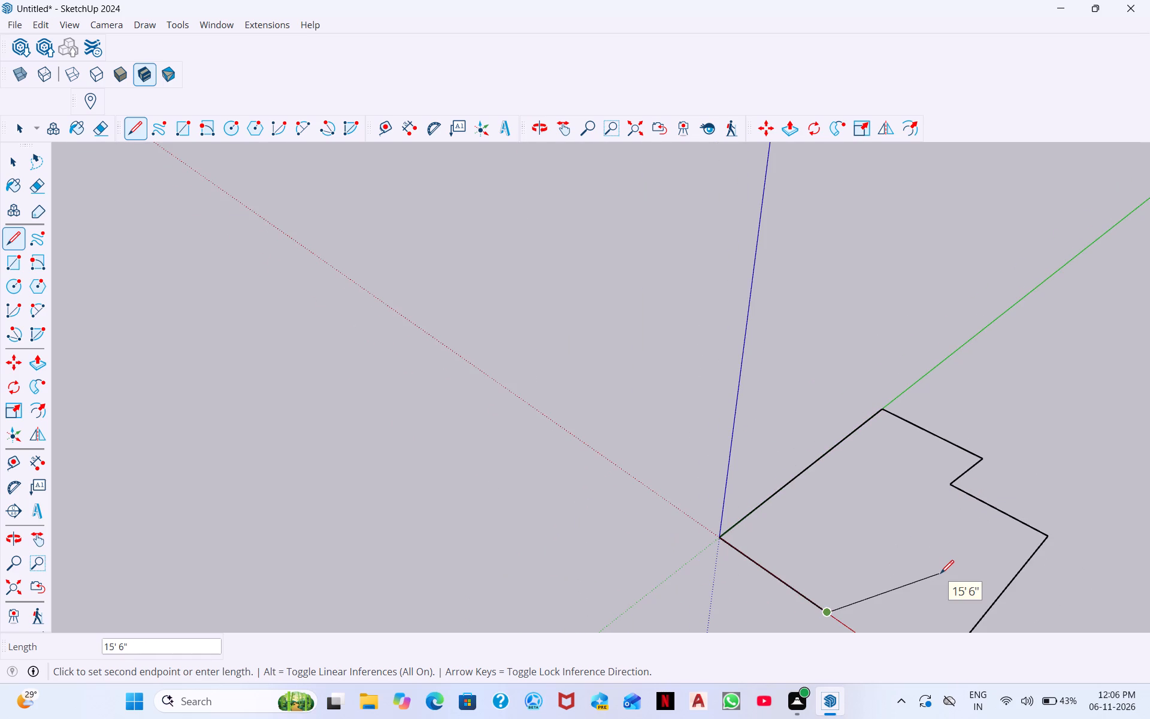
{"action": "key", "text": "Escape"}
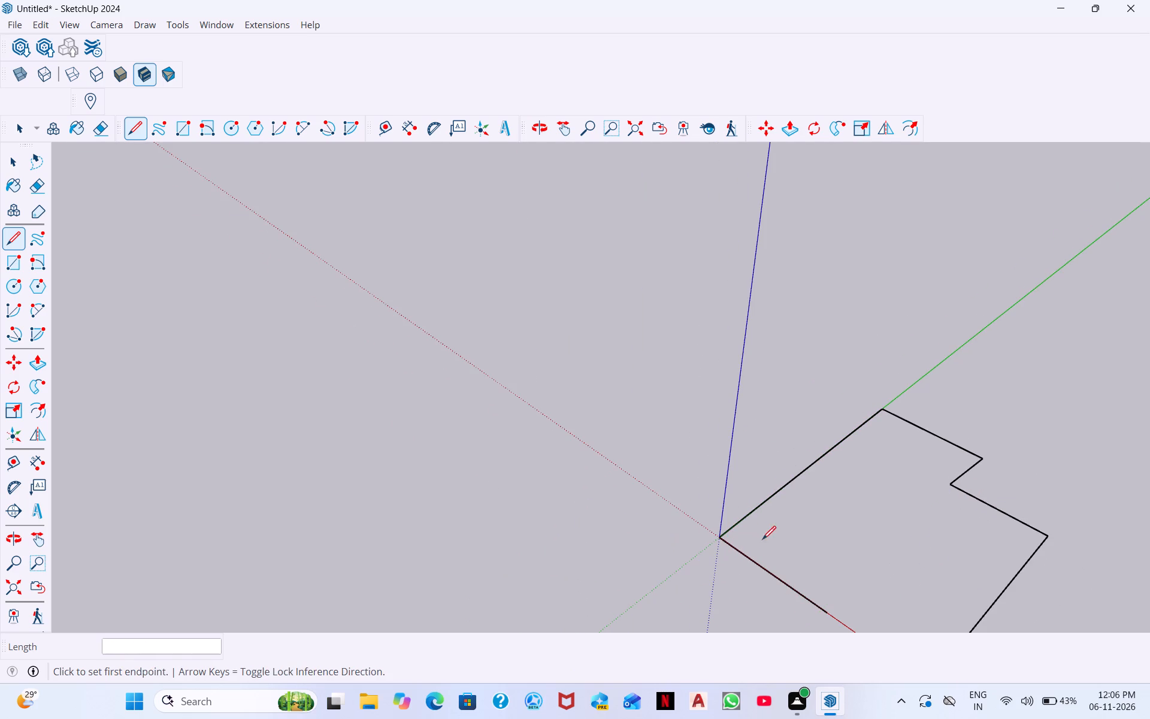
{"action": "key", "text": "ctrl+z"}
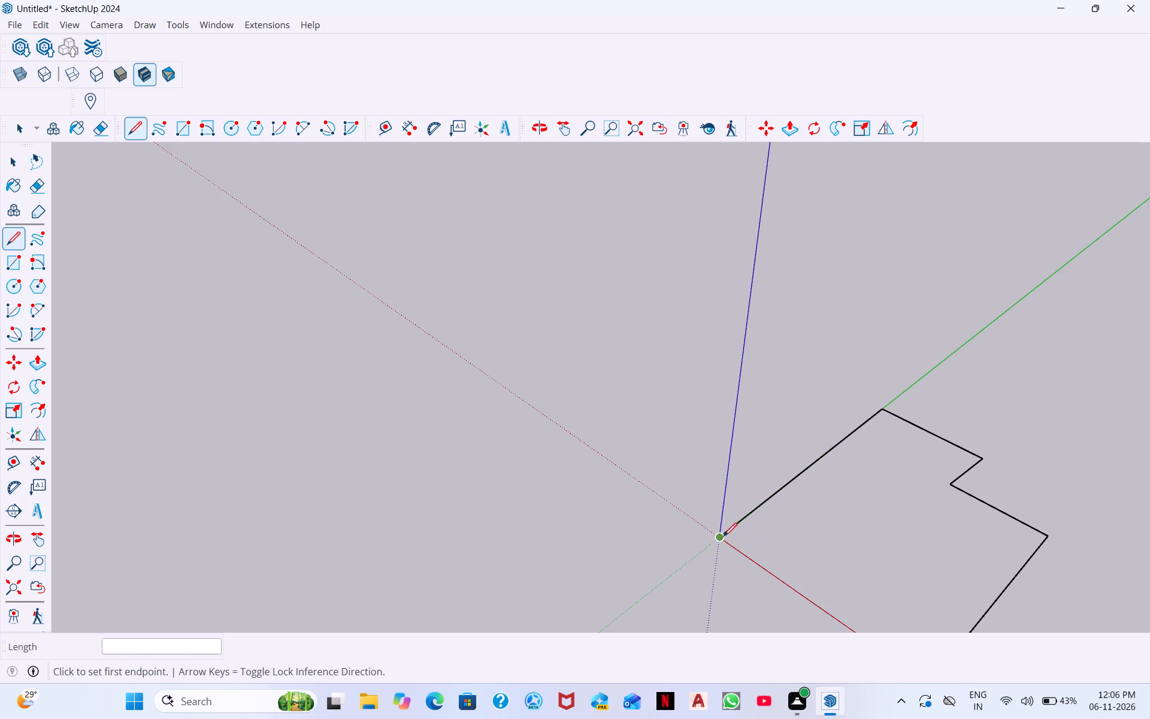
Draw a 15'6" line from the origin along the red axis.
{"action": "left_click", "coordinate": [724, 536]}
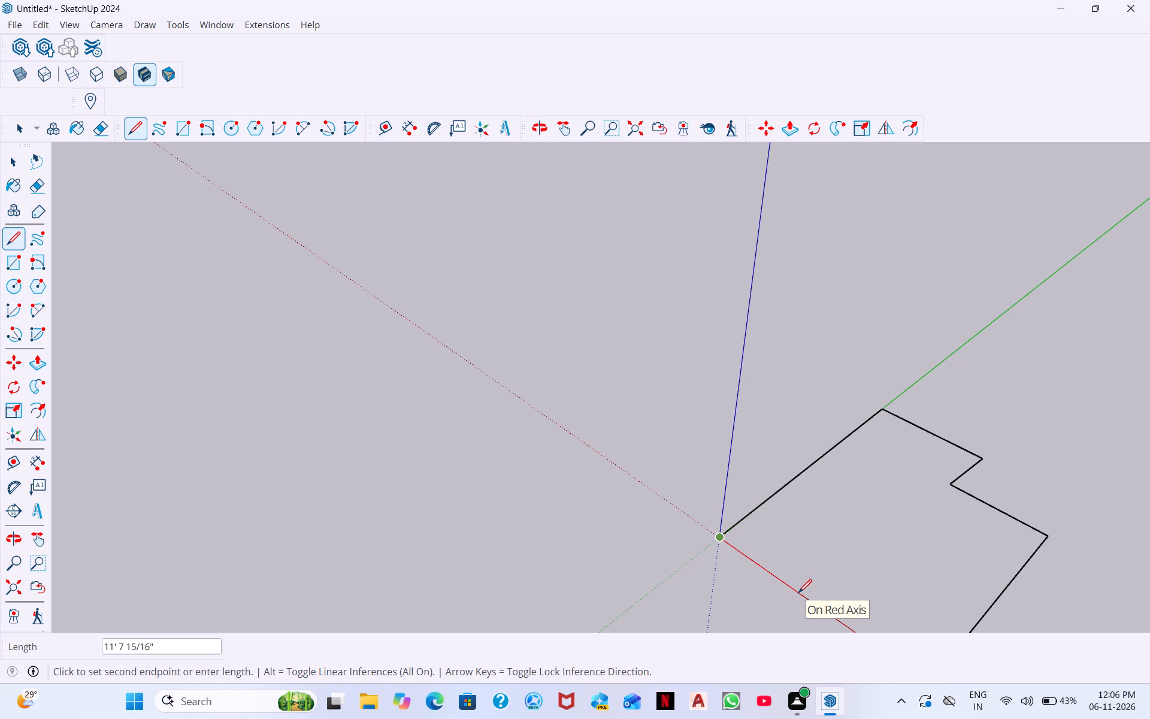
{"action": "type", "text": "15"}
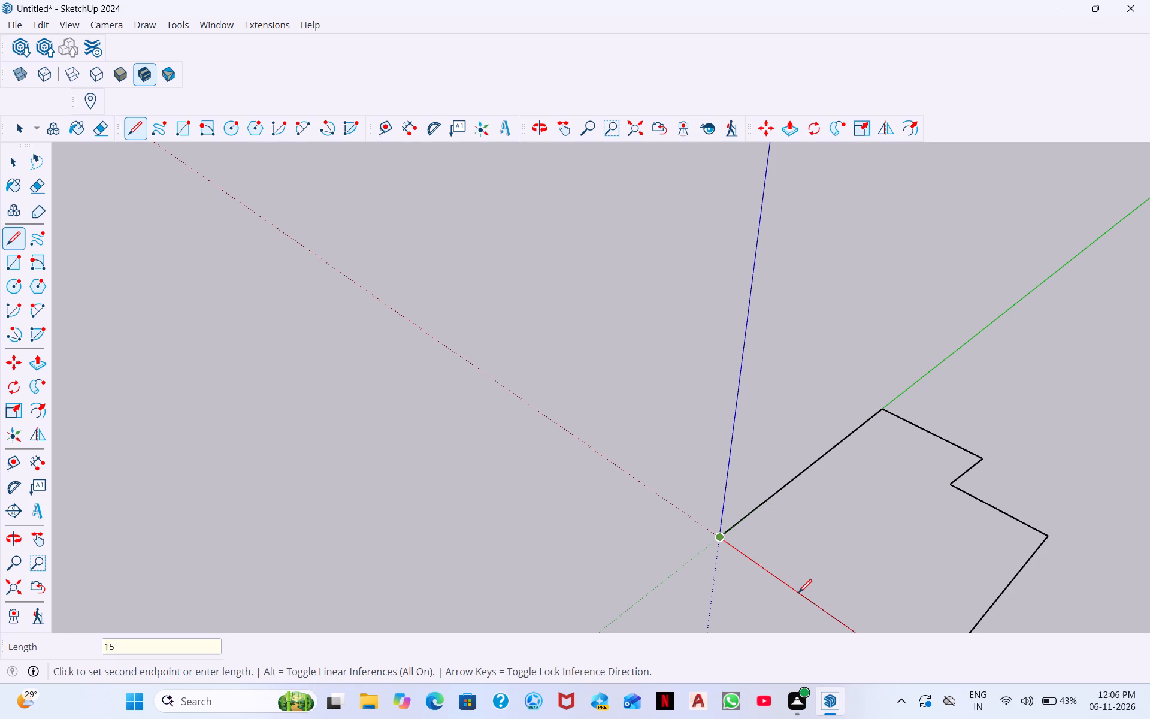
{"action": "type", "text": "'6\""}
{"action": "key", "text": "Return"}
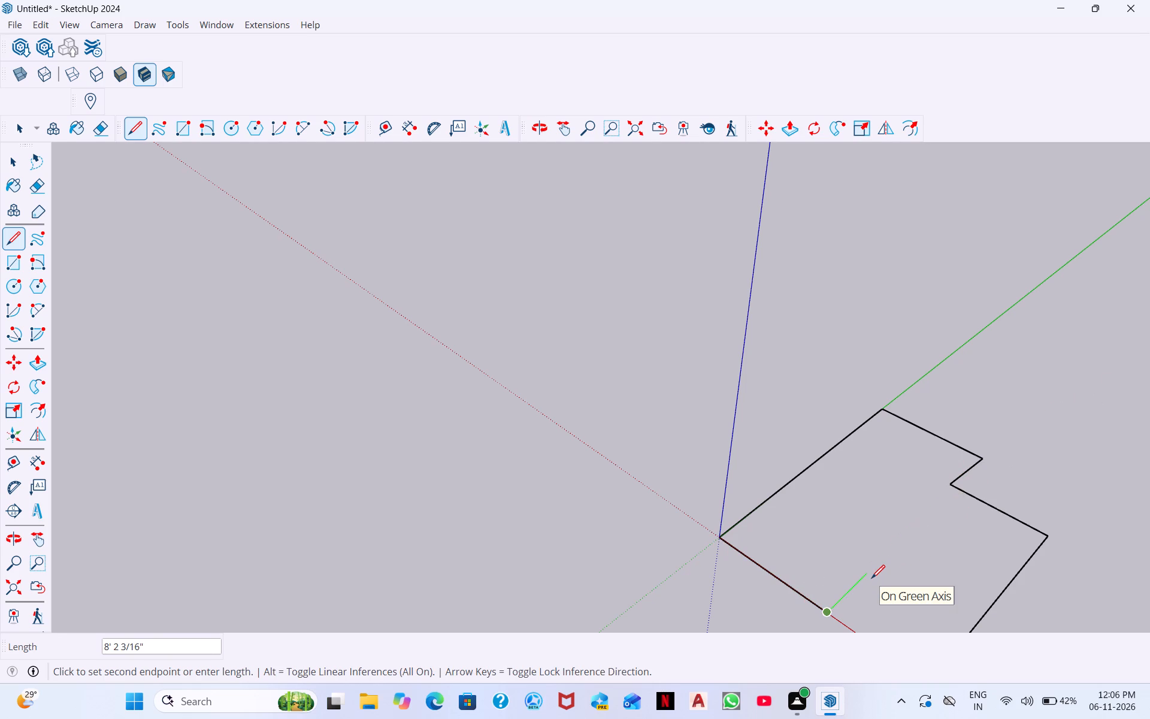
Continue with an 8'3" edge parallel to the green axis, heading into the outline.
{"action": "key", "text": "8"}
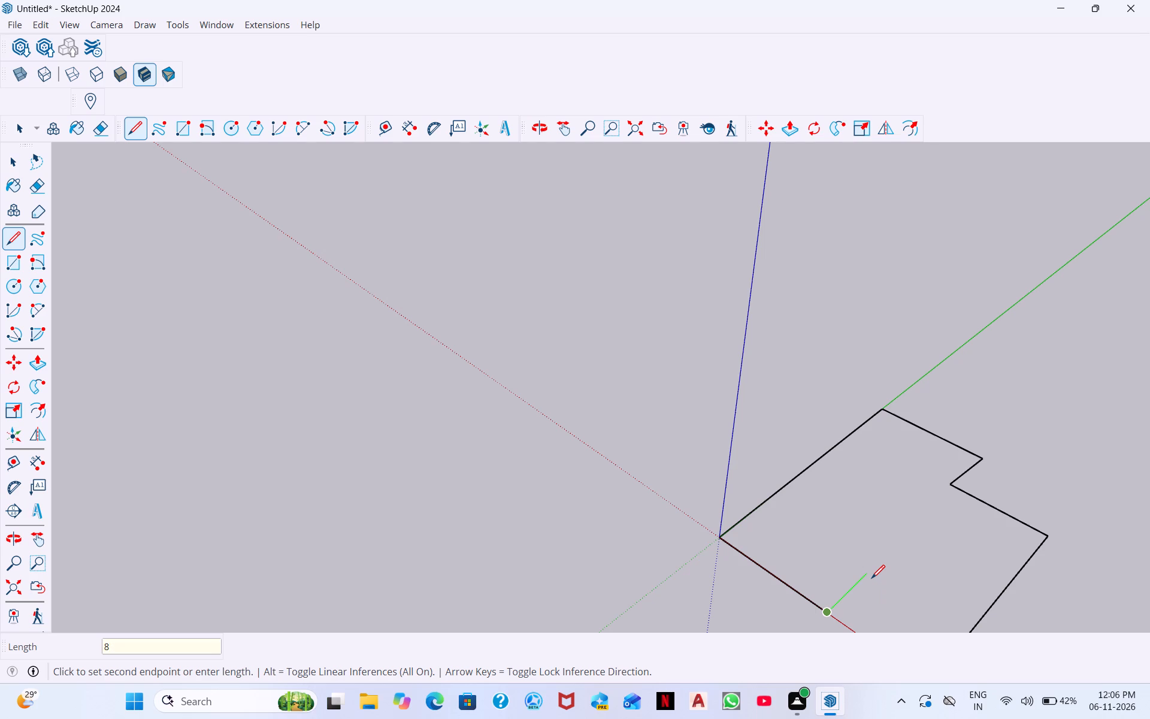
{"action": "type", "text": "'3"}
{"action": "key", "text": "shift+quotedbl"}
{"action": "key", "text": "Return"}
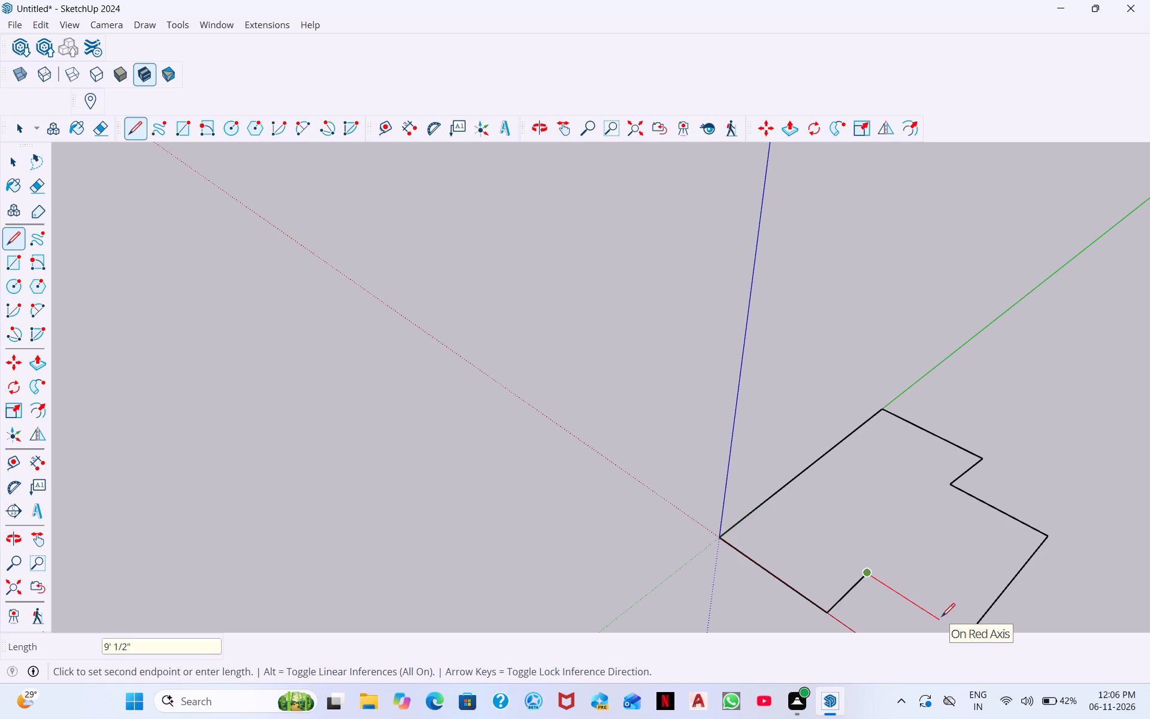
Add an edge about 10'7" long parallel to the red axis, toward the 21'6" edge, and end the line chain.
{"action": "scroll", "coordinate": [946, 615], "scroll_direction": "down", "scroll_amount": 4}
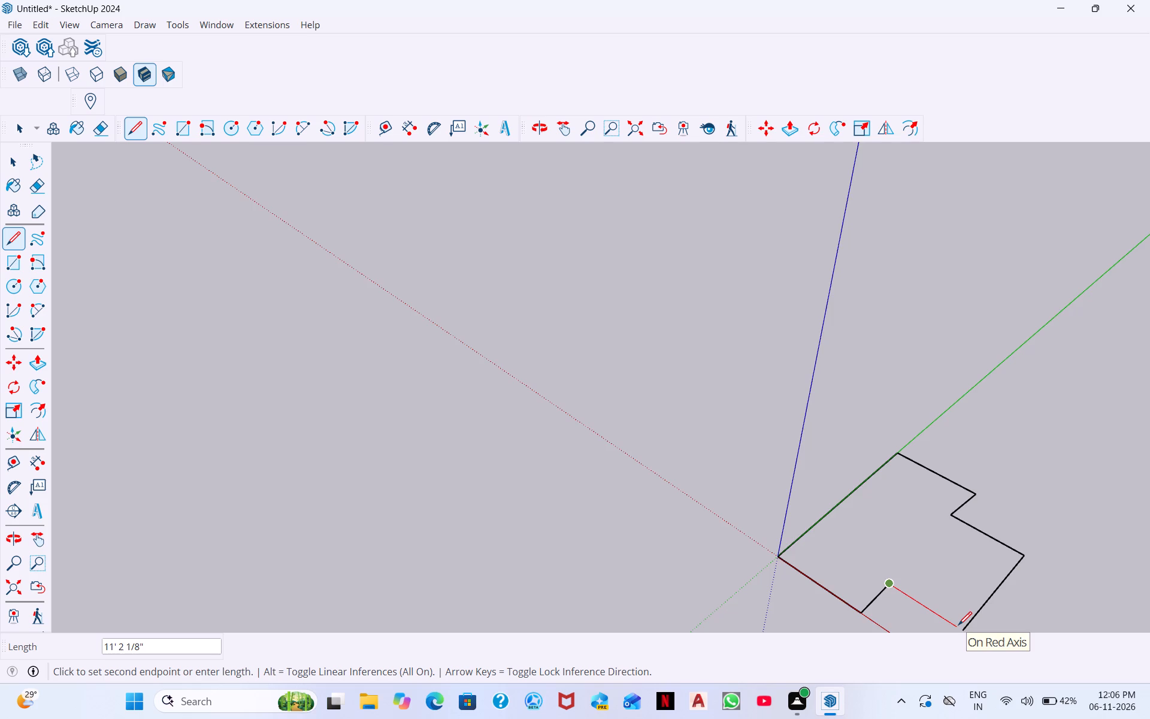
{"action": "scroll", "coordinate": [958, 625], "scroll_direction": "up", "scroll_amount": 8}
{"action": "left_click", "coordinate": [949, 624]}
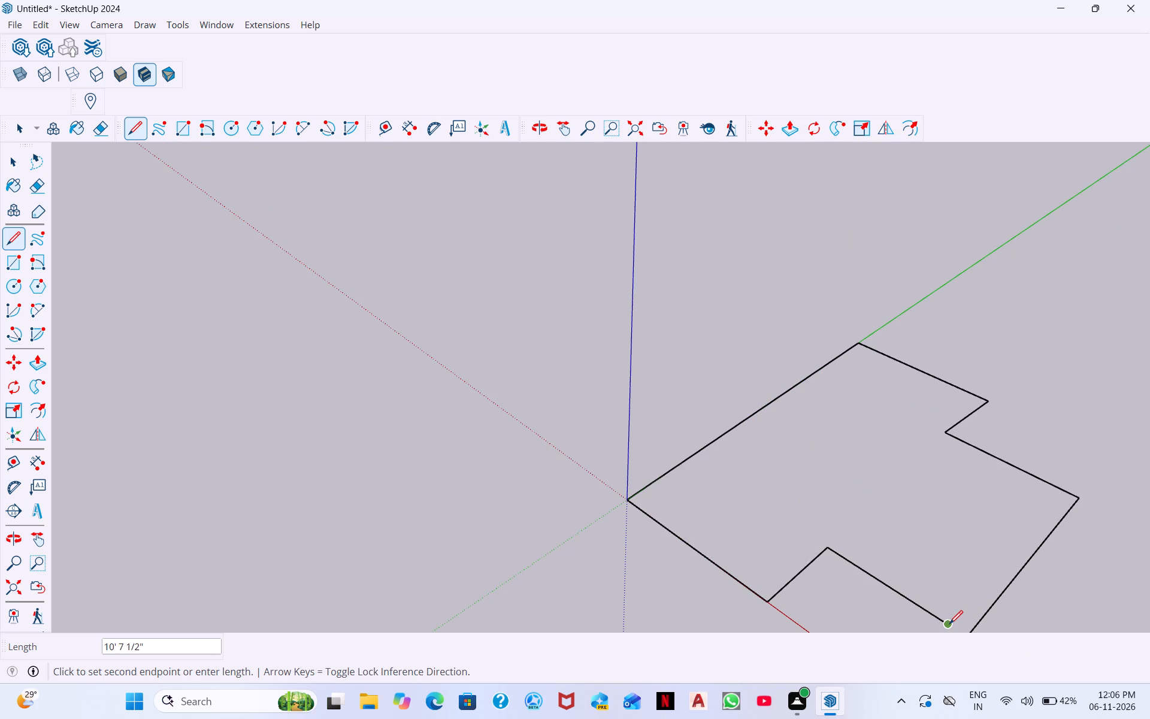
{"action": "key", "text": "Escape"}
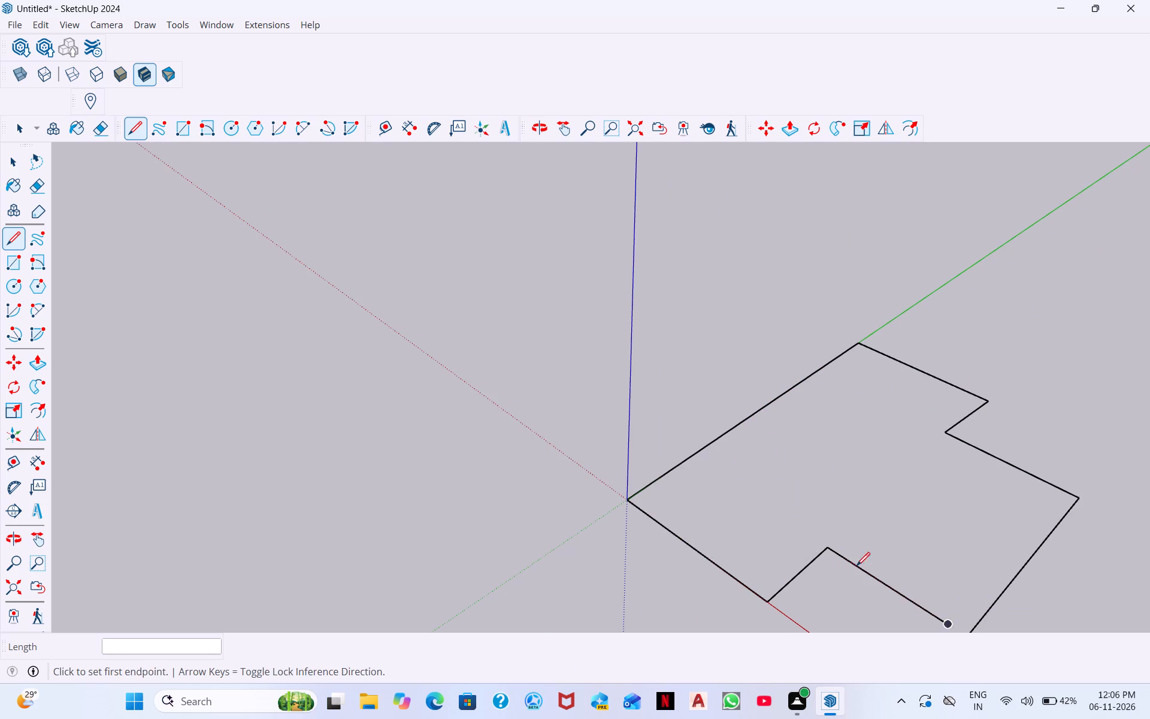
{"action": "left_click", "coordinate": [948, 624]}
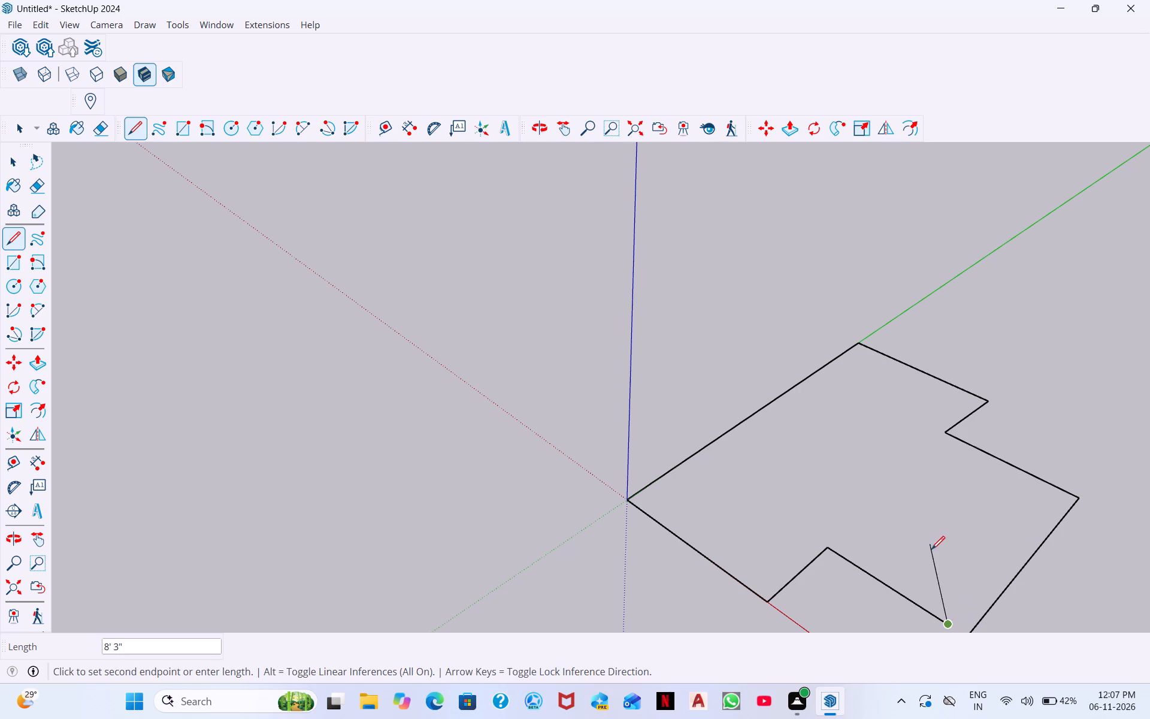
{"action": "key", "text": "Escape"}
From the inner corner of the 8'3" edge, draw 9" along the red direction and a parallel inner edge crossing the red-axis edge.
{"action": "scroll", "coordinate": [822, 540], "scroll_direction": "up", "scroll_amount": 2}
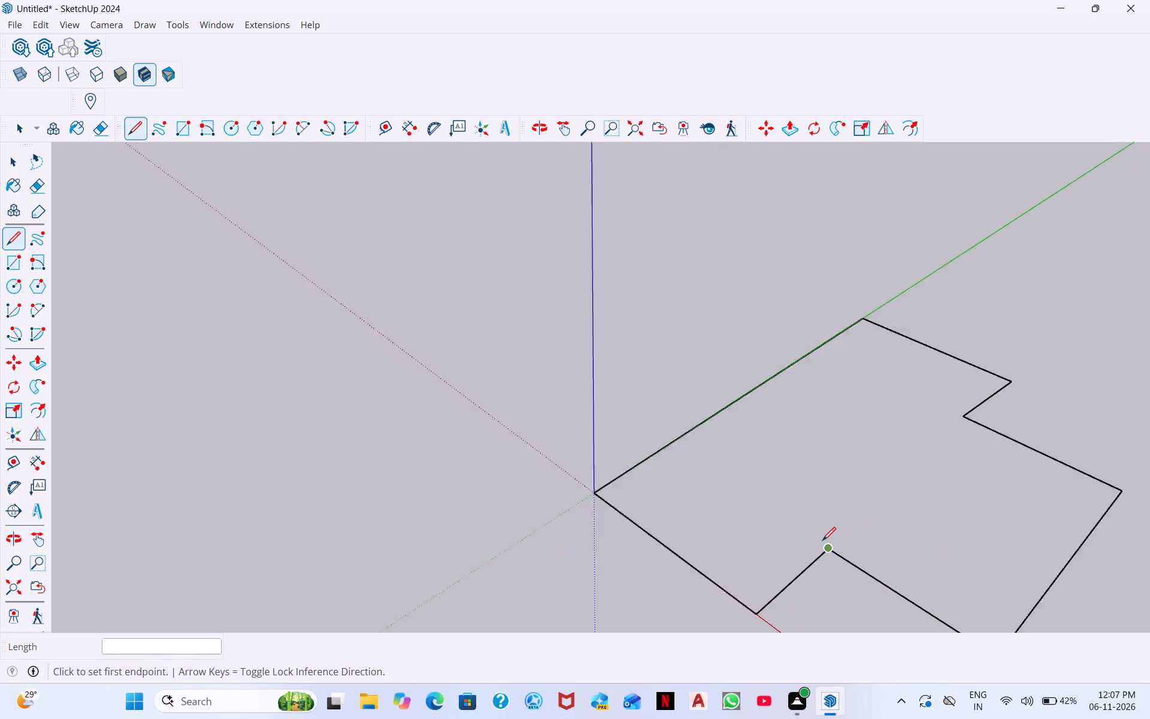
{"action": "scroll", "coordinate": [822, 540], "scroll_direction": "up", "scroll_amount": 2}
{"action": "left_click", "coordinate": [831, 546]}
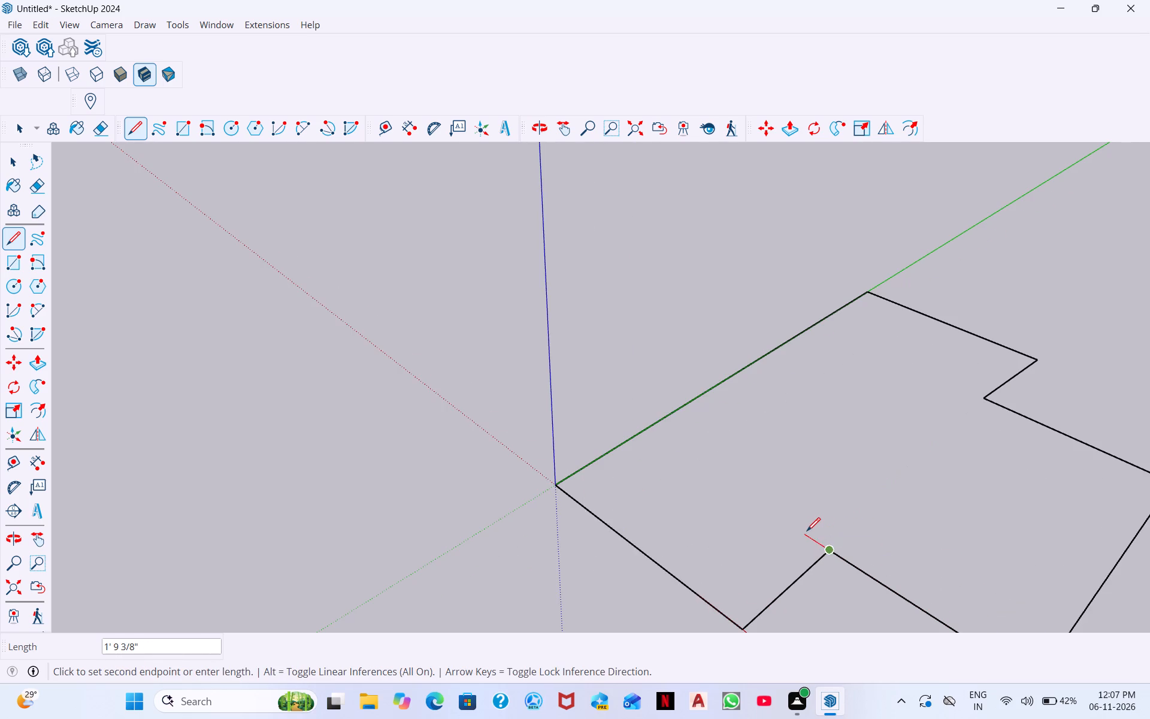
{"action": "type", "text": "9\""}
{"action": "key", "text": "Return"}
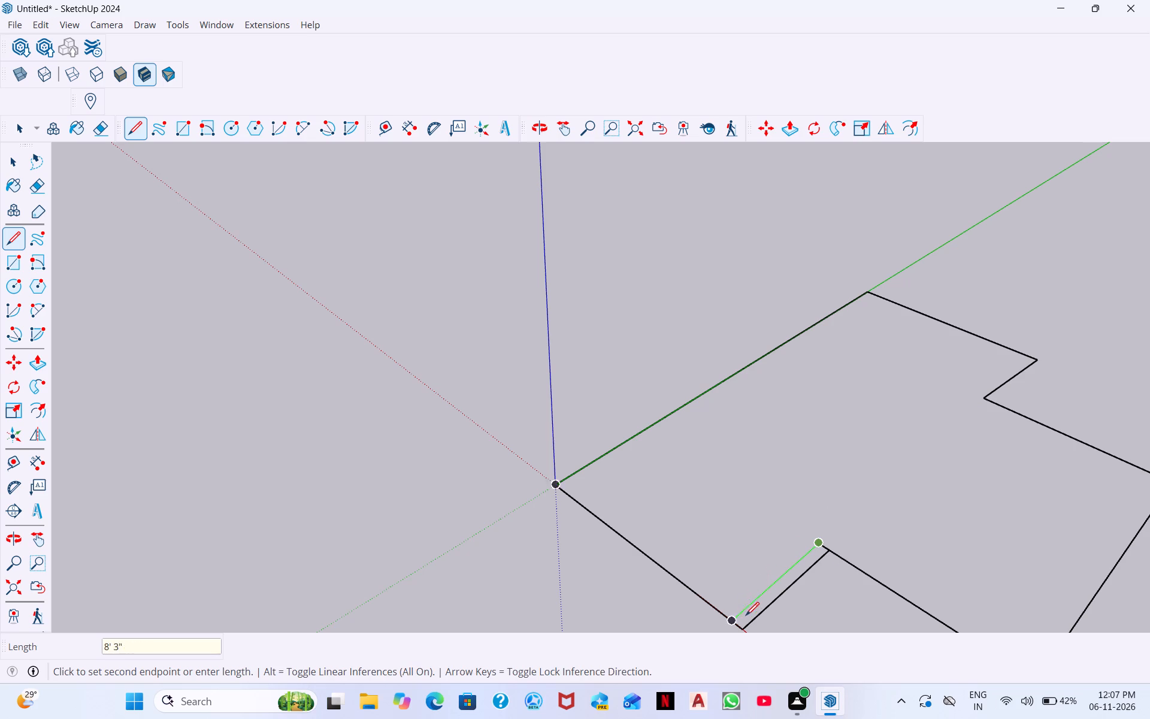
{"action": "left_click", "coordinate": [715, 632]}
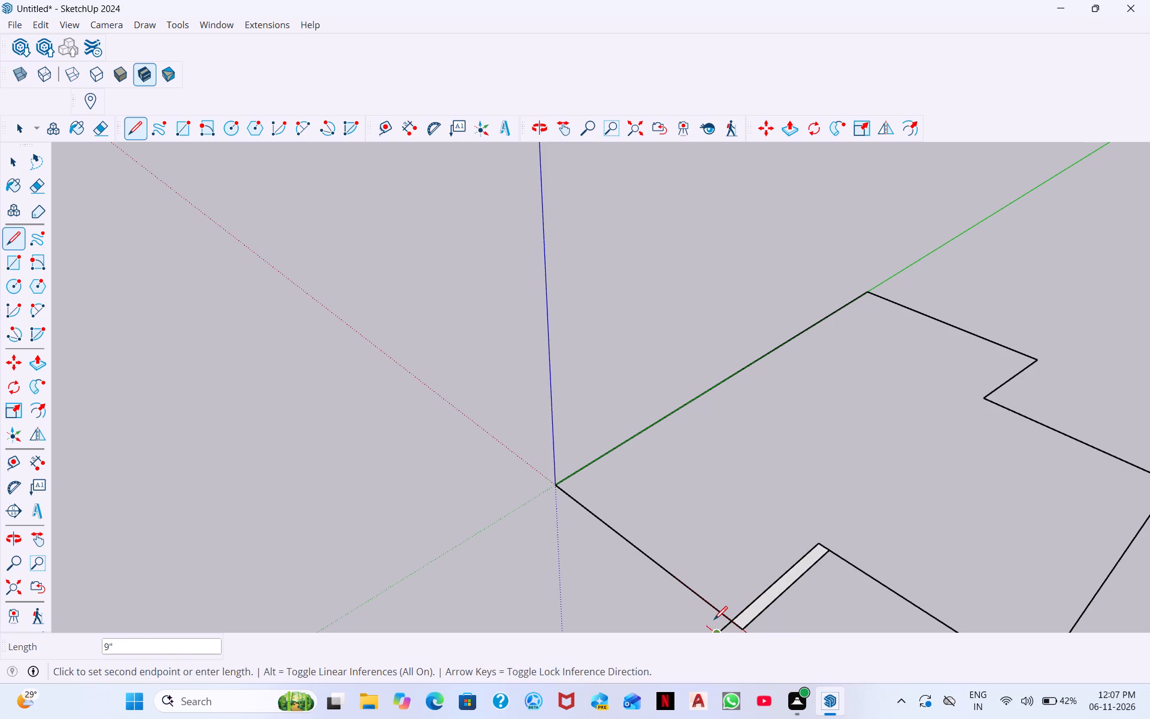
{"action": "key", "text": "Escape"}
From a point 9" inside the red-axis edge, draw an inner line about 16' long parallel to it, past the green axis.
{"action": "left_click", "coordinate": [731, 623]}
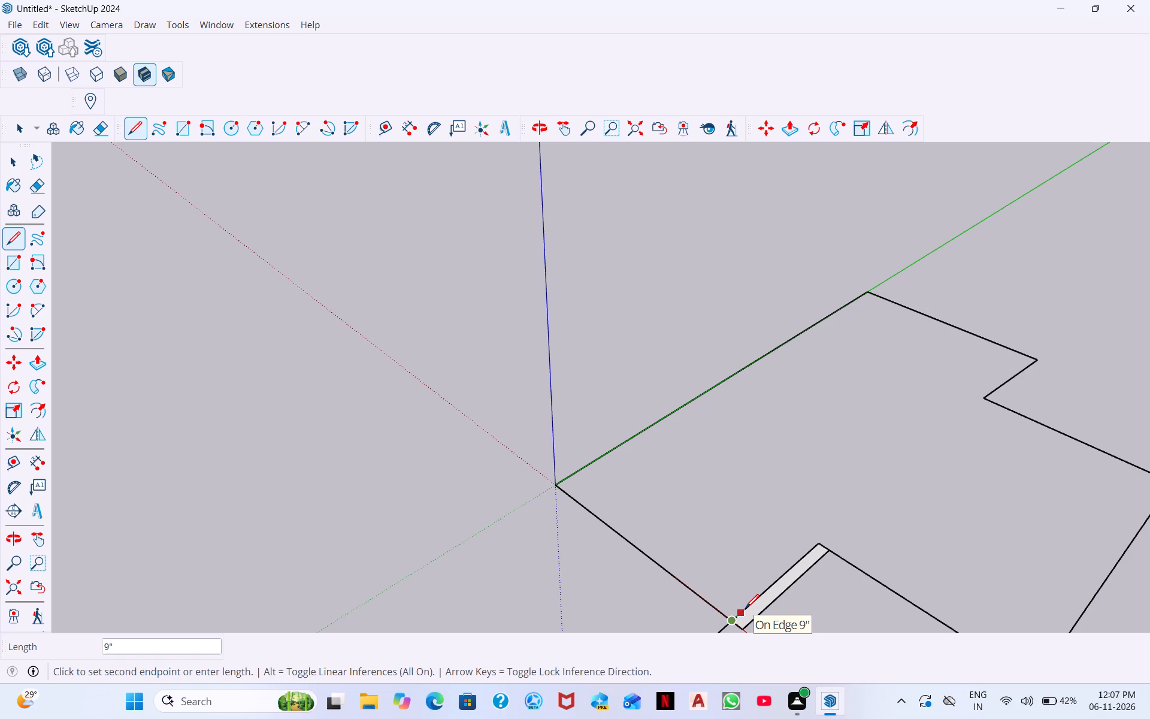
{"action": "key", "text": "Return"}
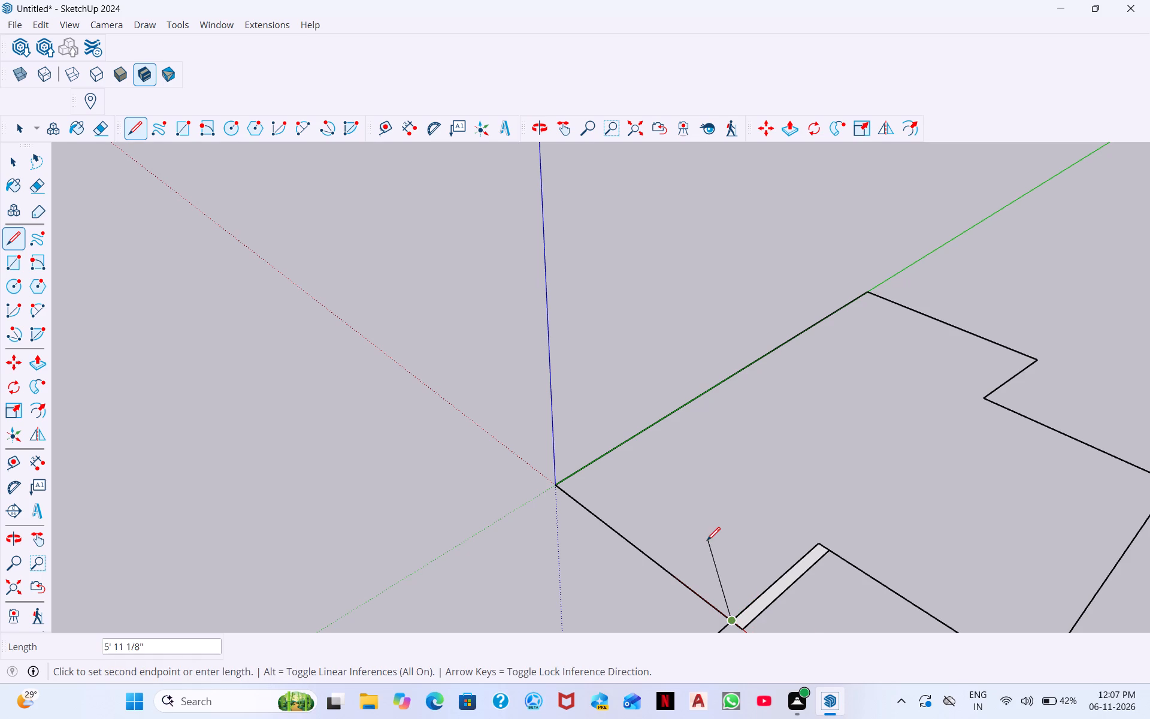
{"action": "left_click", "coordinate": [740, 611]}
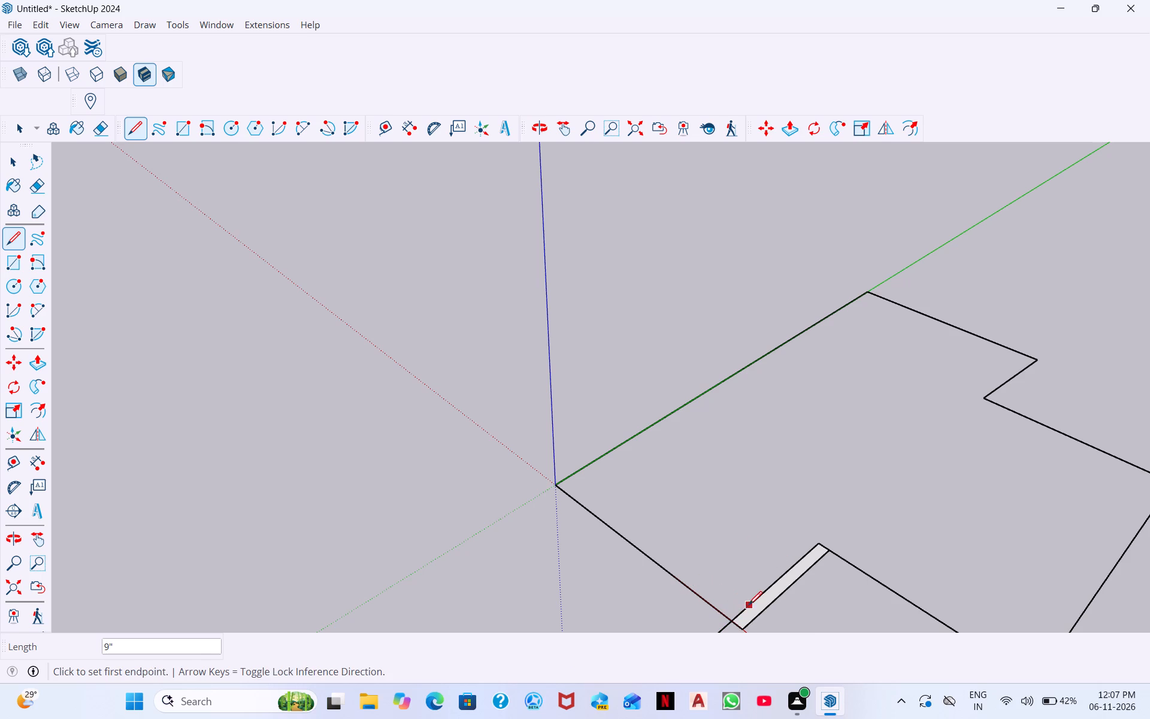
{"action": "left_click_drag", "start_coordinate": [742, 611], "coordinate": [736, 603]}
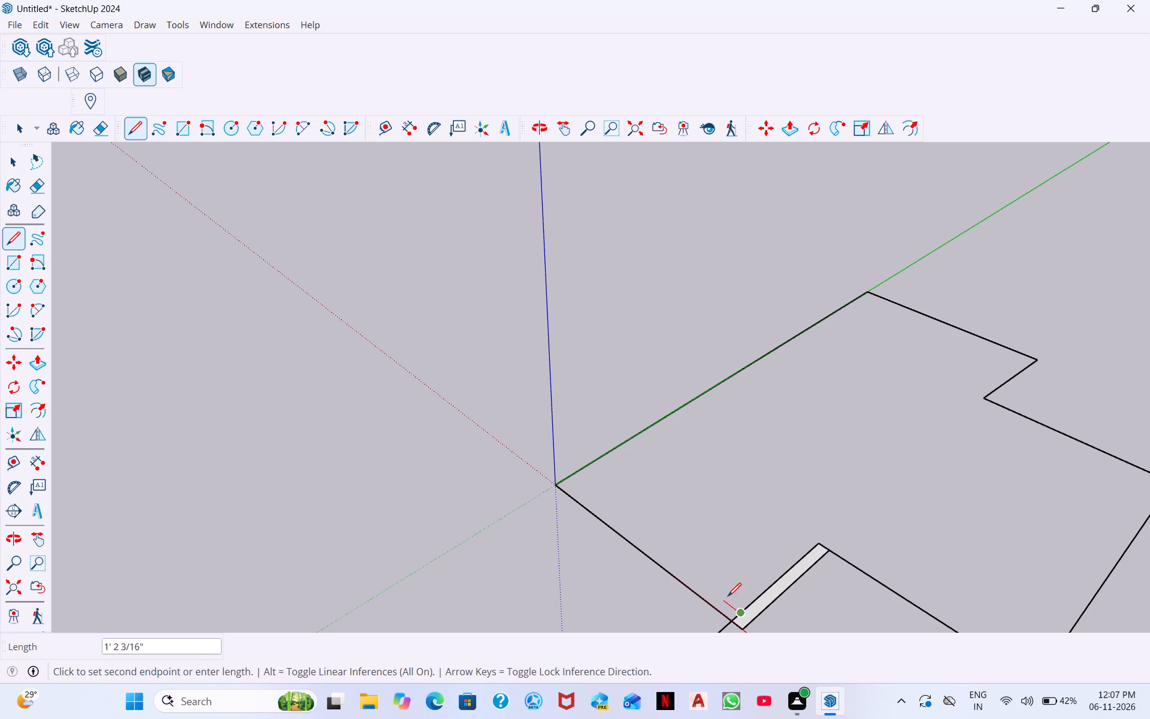
{"action": "left_click", "coordinate": [550, 473]}
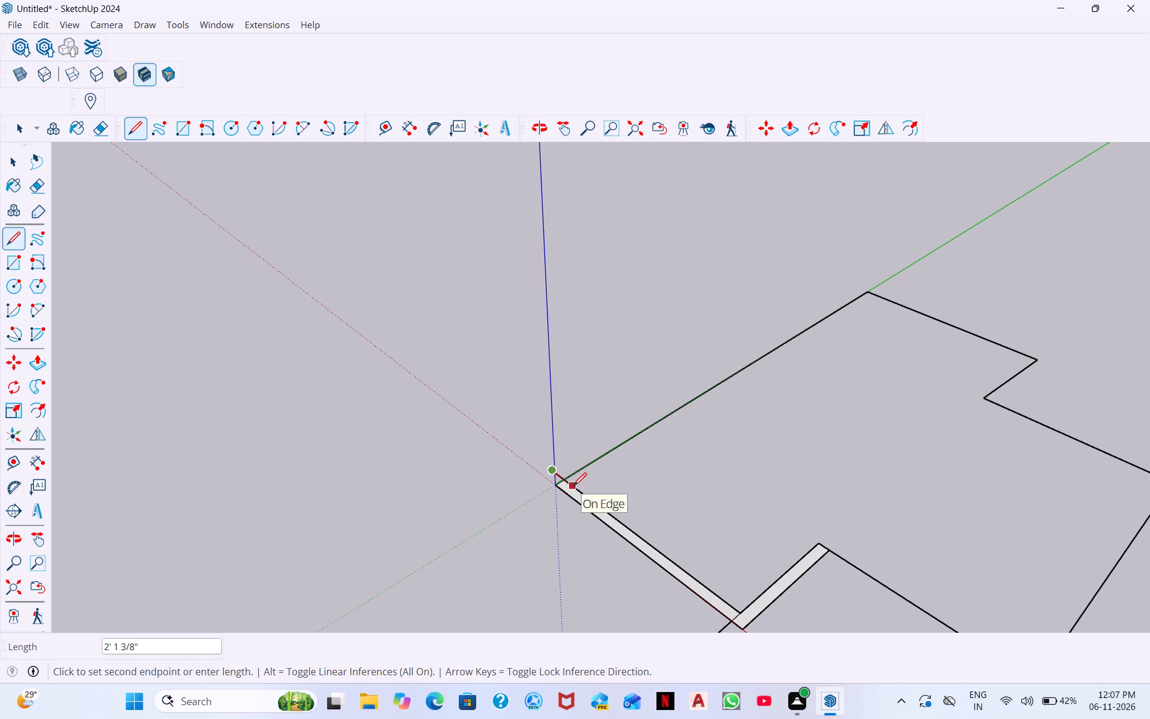
Retrace about 2'1" along that inner line and draw a line parallel to the green axis from there past the far outline edge.
{"action": "left_click", "coordinate": [573, 486]}
{"action": "scroll", "coordinate": [606, 491], "scroll_direction": "up", "scroll_amount": 2}
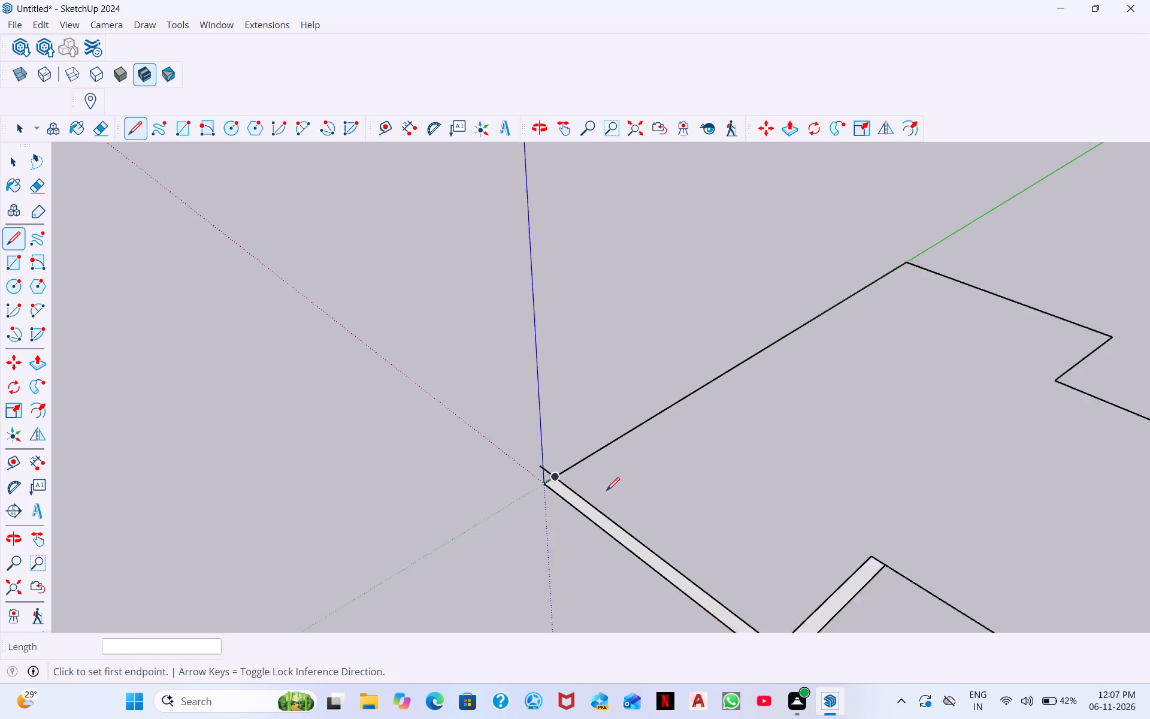
{"action": "scroll", "coordinate": [606, 491], "scroll_direction": "up", "scroll_amount": 3}
{"action": "scroll", "coordinate": [552, 501], "scroll_direction": "up", "scroll_amount": 6}
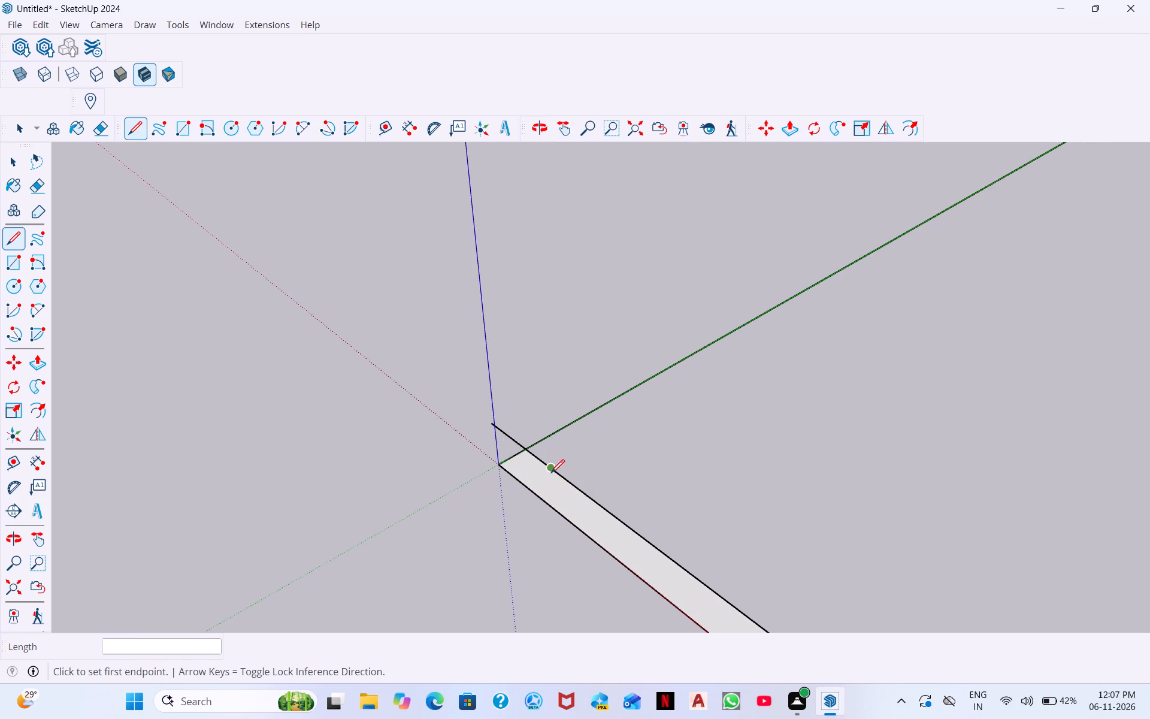
{"action": "left_click_drag", "start_coordinate": [552, 467], "coordinate": [564, 461]}
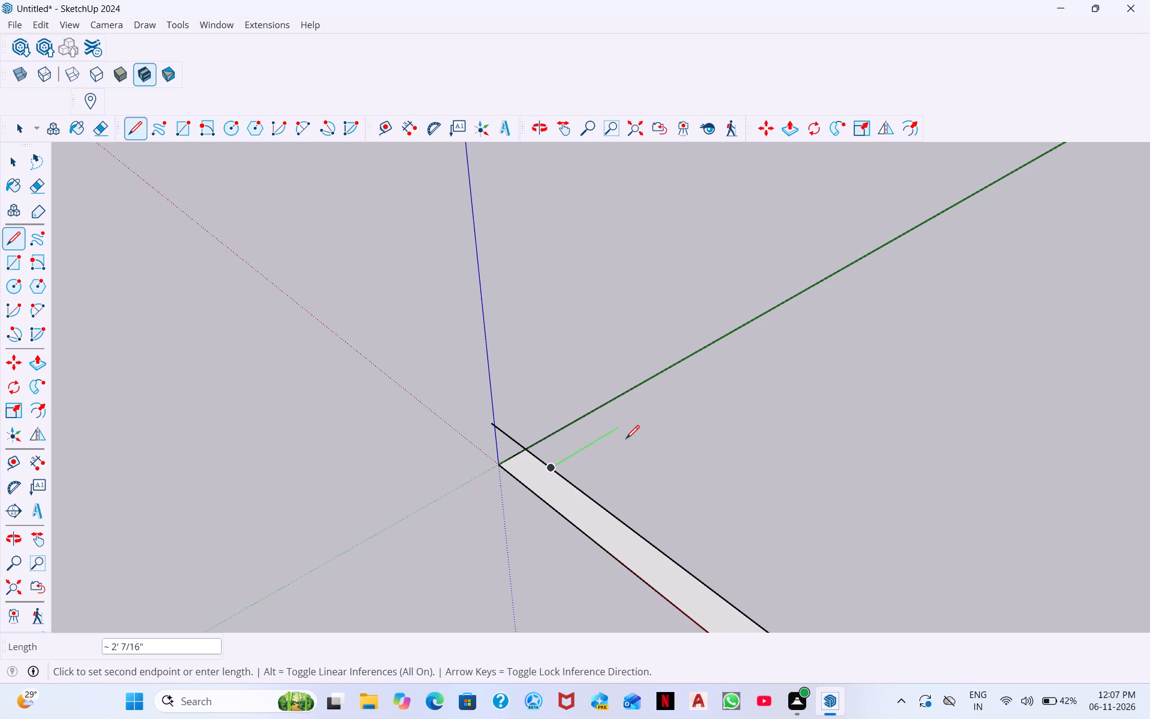
{"action": "scroll", "coordinate": [814, 352], "scroll_direction": "down", "scroll_amount": 8}
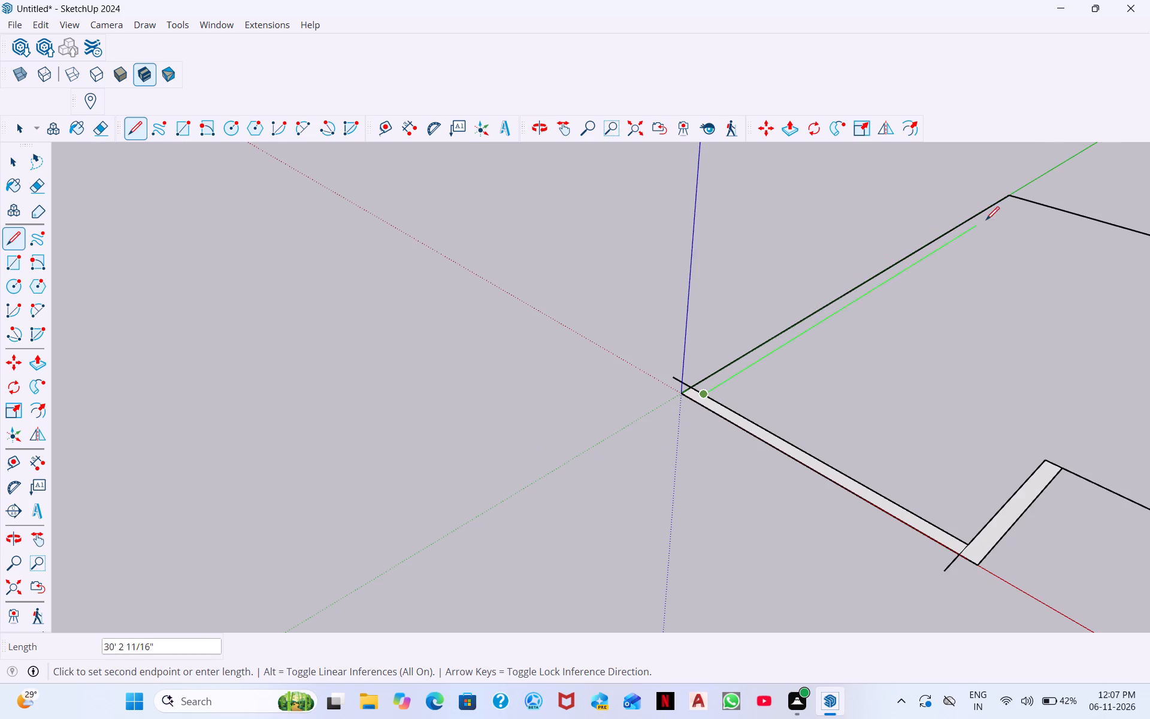
{"action": "left_click", "coordinate": [1028, 193]}
{"action": "scroll", "coordinate": [994, 203], "scroll_direction": "up", "scroll_amount": 3}
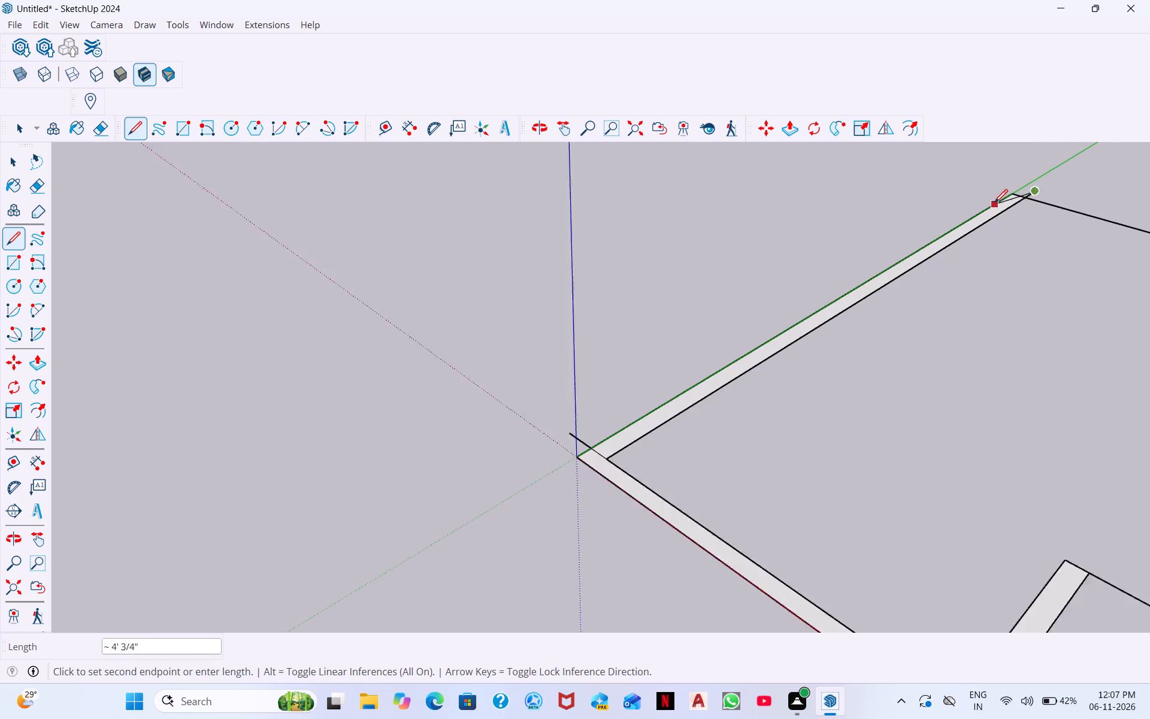
{"action": "scroll", "coordinate": [994, 203], "scroll_direction": "up", "scroll_amount": 7}
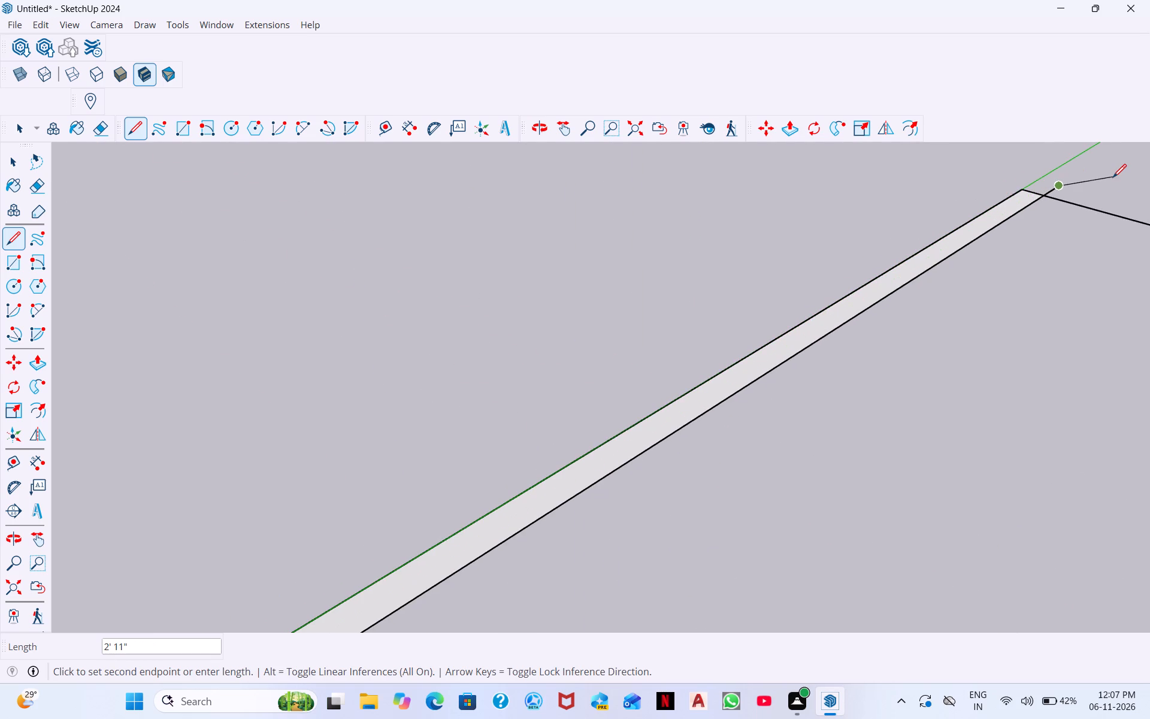
{"action": "key", "text": "space"}
From where the inner line crosses the far outline edge, draw 9" back along that inner line.
{"action": "scroll", "coordinate": [1018, 201], "scroll_direction": "down", "scroll_amount": 7}
{"action": "scroll", "coordinate": [1035, 391], "scroll_direction": "down", "scroll_amount": 1}
{"action": "middle_click_drag", "start_coordinate": [1048, 391], "coordinate": [1149, 337]}
{"action": "scroll", "coordinate": [1048, 318], "scroll_direction": "up", "scroll_amount": 4}
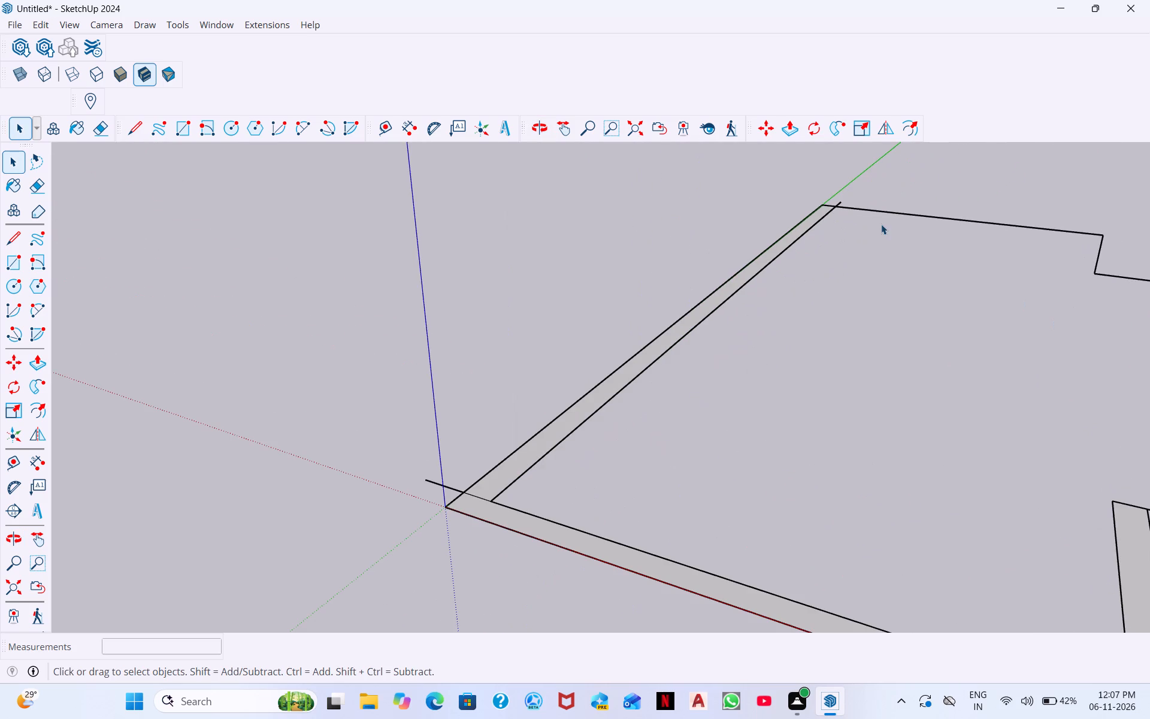
{"action": "left_click", "coordinate": [137, 132]}
{"action": "scroll", "coordinate": [834, 201], "scroll_direction": "up", "scroll_amount": 5}
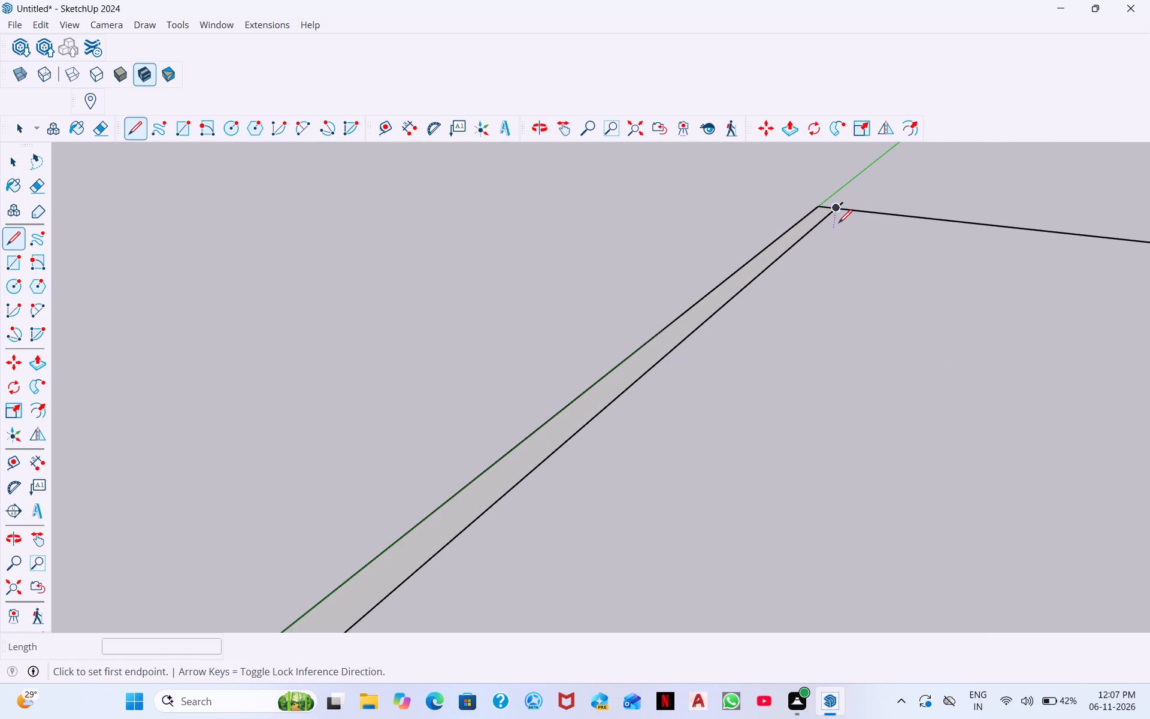
{"action": "left_click", "coordinate": [837, 209]}
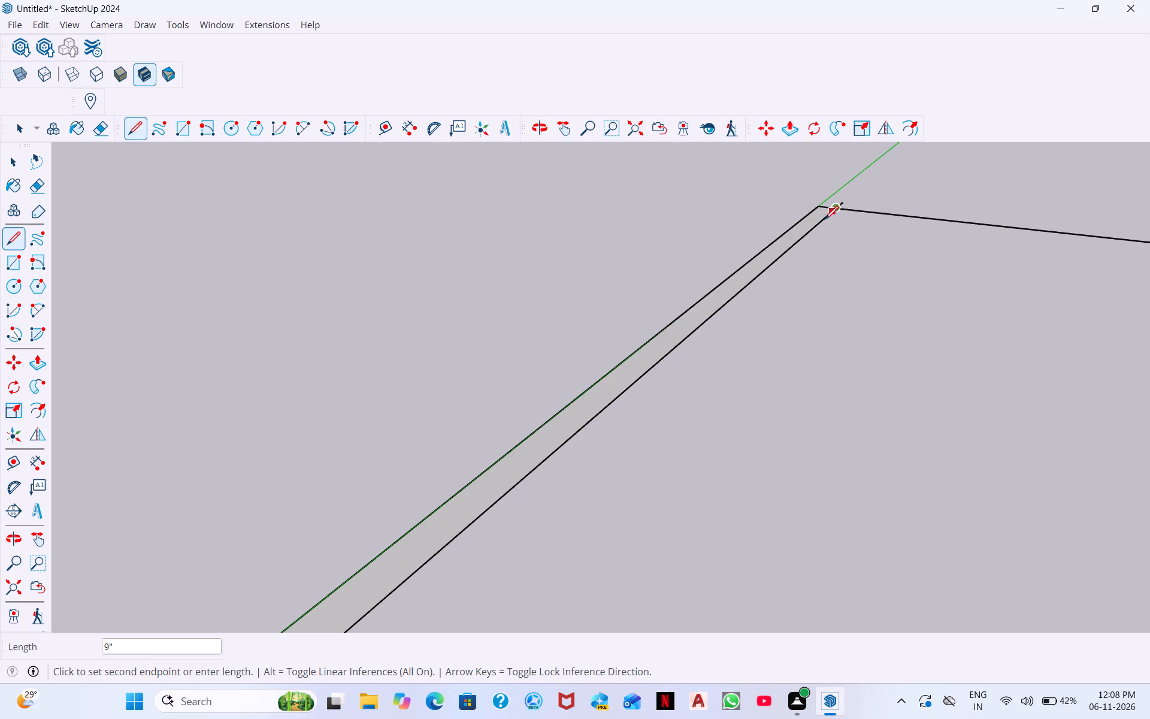
{"action": "scroll", "coordinate": [825, 219], "scroll_direction": "up", "scroll_amount": 5}
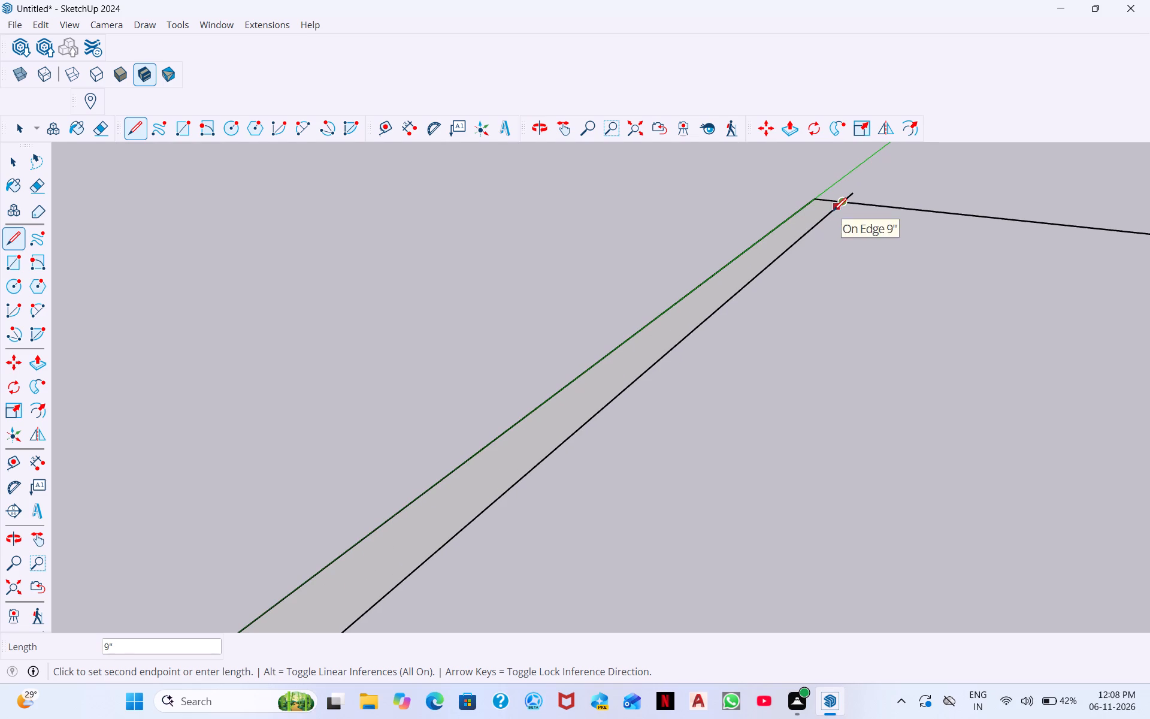
{"action": "scroll", "coordinate": [834, 211], "scroll_direction": "up", "scroll_amount": 10}
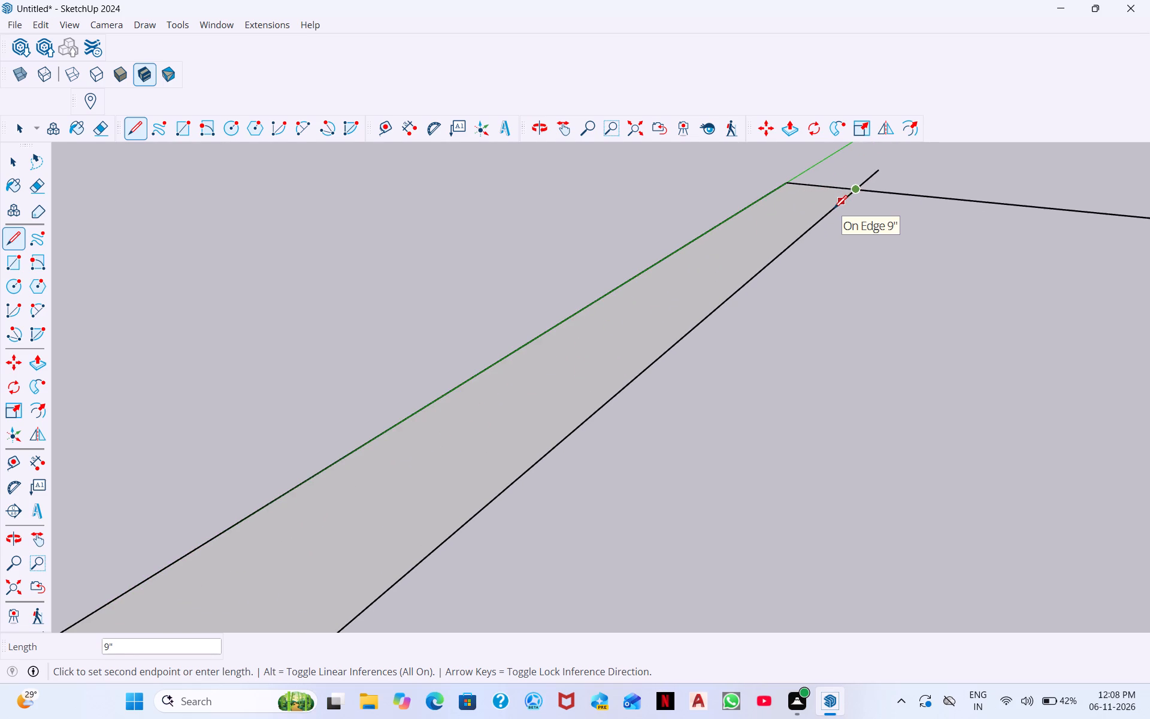
{"action": "type", "text": "9\""}
{"action": "key", "text": "Return"}
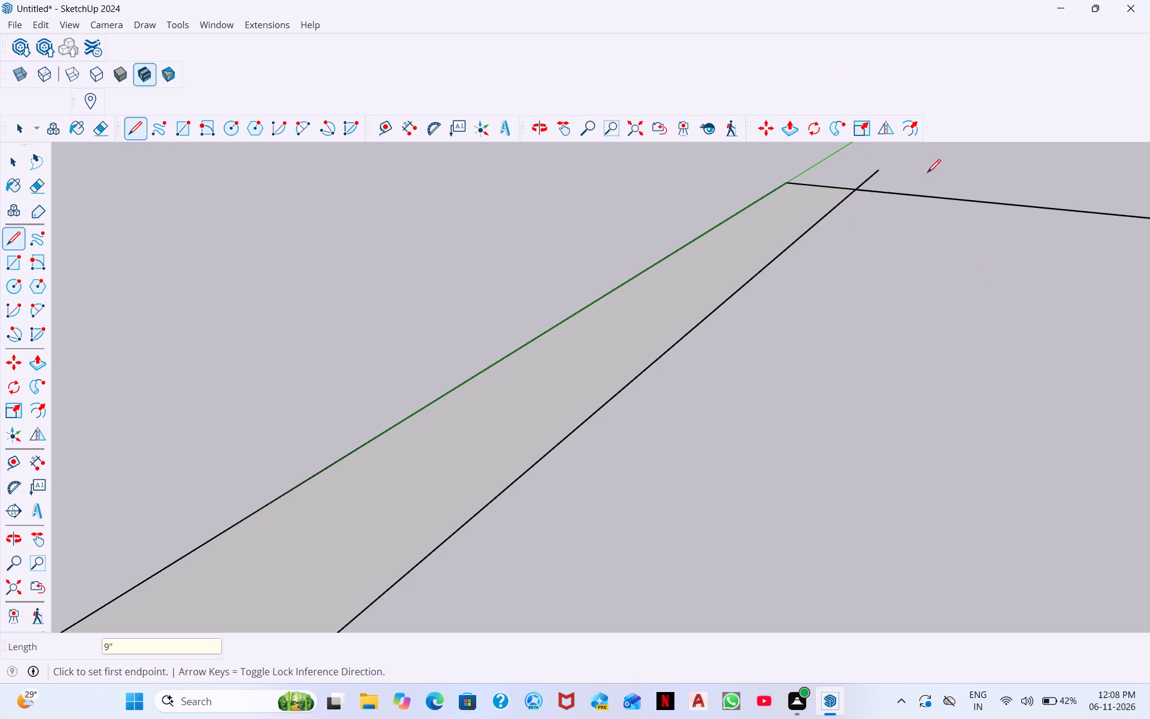
From that 9" point, draw an inner line about 14'7" long parallel to the far outline edge, ending on the short step edge.
{"action": "left_click", "coordinate": [843, 200]}
{"action": "scroll", "coordinate": [1004, 247], "scroll_direction": "down", "scroll_amount": 8}
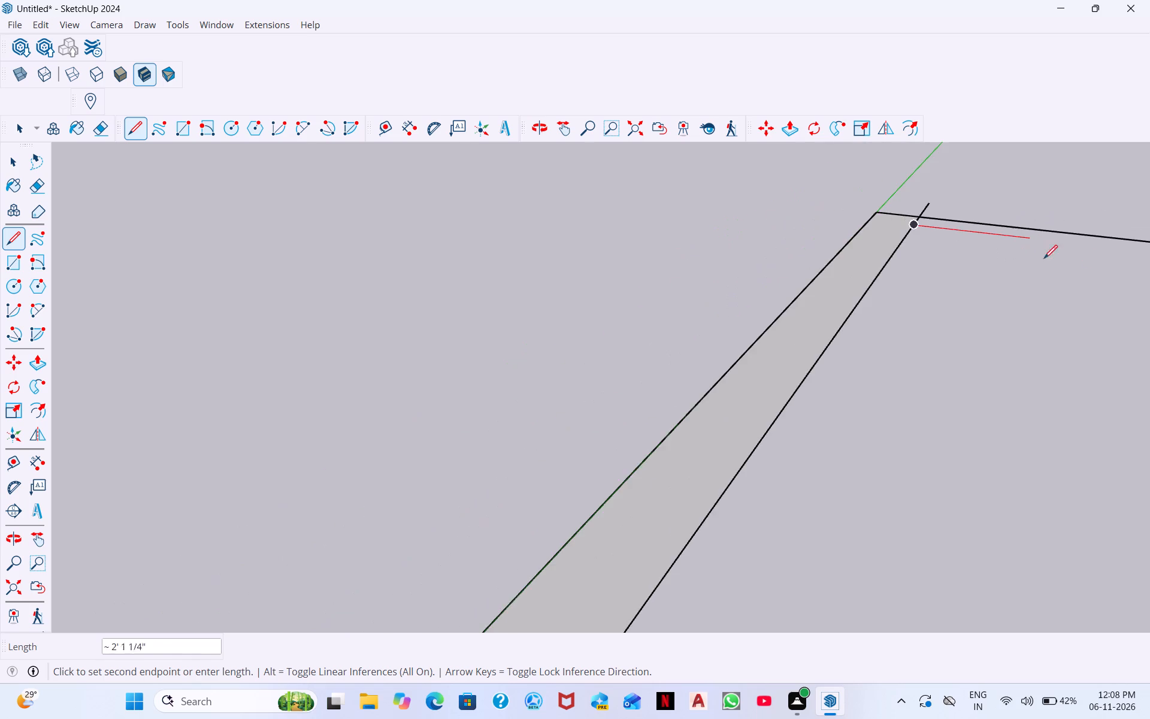
{"action": "middle_click_drag", "start_coordinate": [1084, 267], "coordinate": [1149, 237]}
{"action": "scroll", "coordinate": [1113, 274], "scroll_direction": "down", "scroll_amount": 1}
{"action": "scroll", "coordinate": [966, 213], "scroll_direction": "down", "scroll_amount": 8}
{"action": "scroll", "coordinate": [1010, 246], "scroll_direction": "up", "scroll_amount": 1}
{"action": "middle_click_drag", "start_coordinate": [1020, 267], "coordinate": [1096, 258]}
{"action": "scroll", "coordinate": [1061, 242], "scroll_direction": "down", "scroll_amount": 6}
{"action": "scroll", "coordinate": [994, 234], "scroll_direction": "up", "scroll_amount": 3}
{"action": "scroll", "coordinate": [994, 234], "scroll_direction": "down", "scroll_amount": 3}
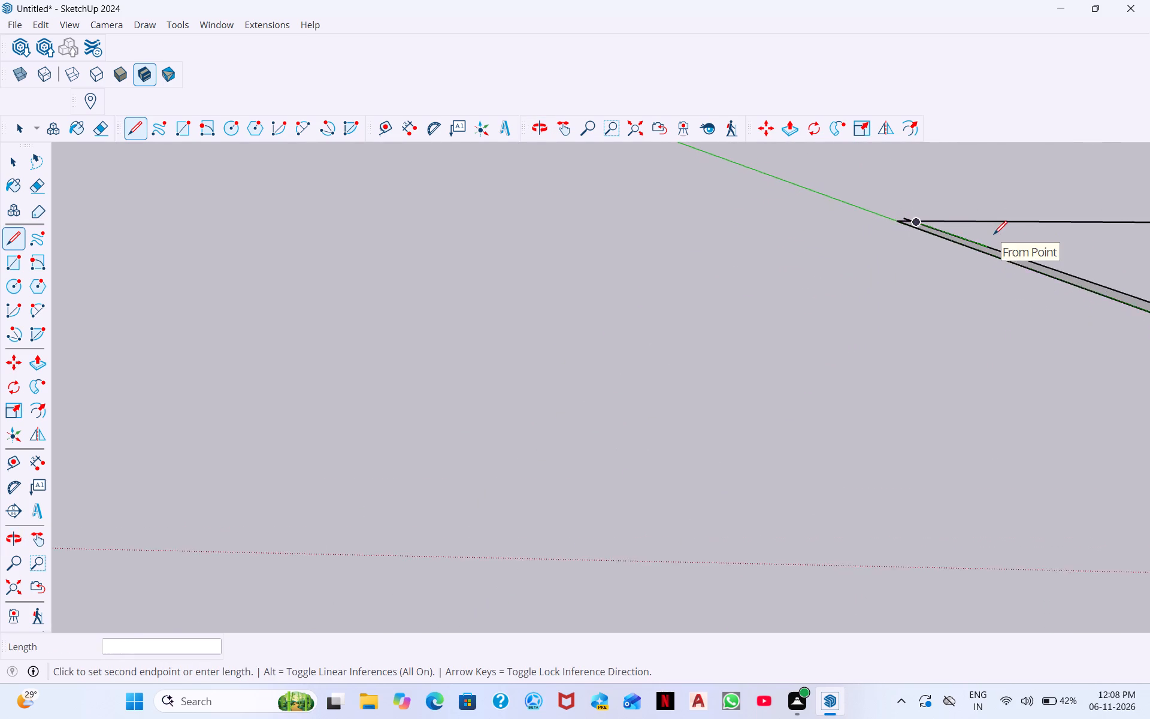
{"action": "scroll", "coordinate": [994, 234], "scroll_direction": "down", "scroll_amount": 7}
{"action": "middle_click_drag", "start_coordinate": [993, 250], "coordinate": [718, 295]}
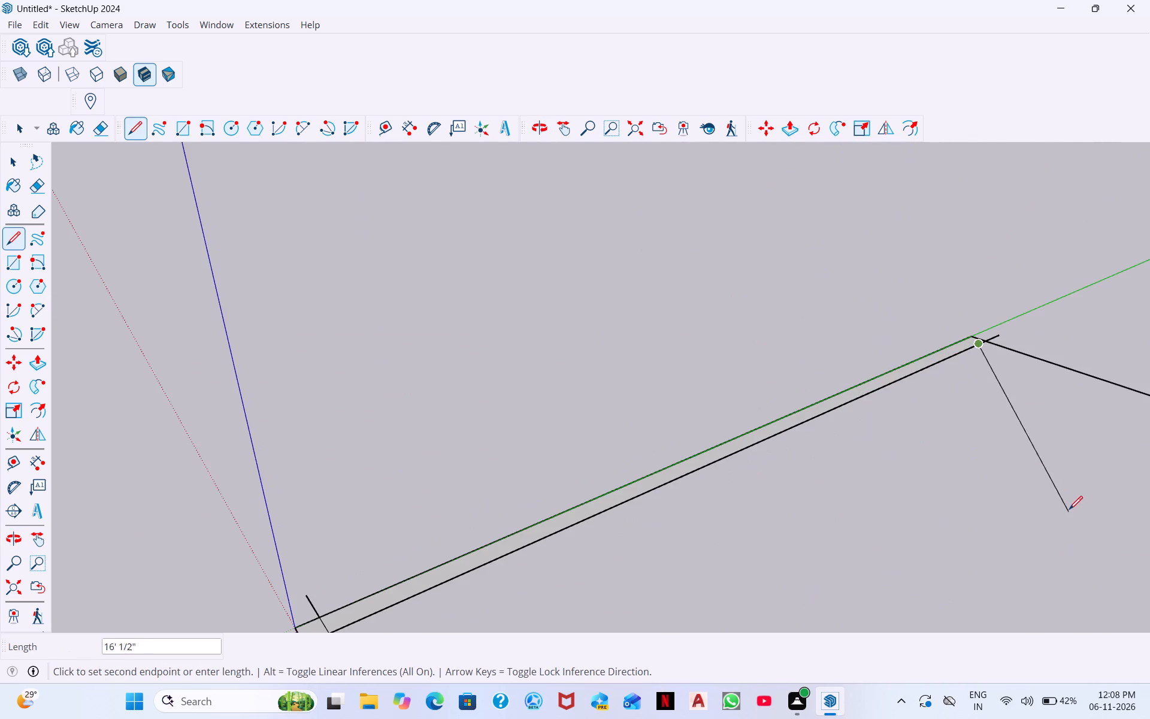
{"action": "scroll", "coordinate": [1064, 487], "scroll_direction": "down", "scroll_amount": 12}
{"action": "scroll", "coordinate": [1028, 488], "scroll_direction": "up", "scroll_amount": 4}
{"action": "scroll", "coordinate": [1142, 495], "scroll_direction": "up", "scroll_amount": 5}
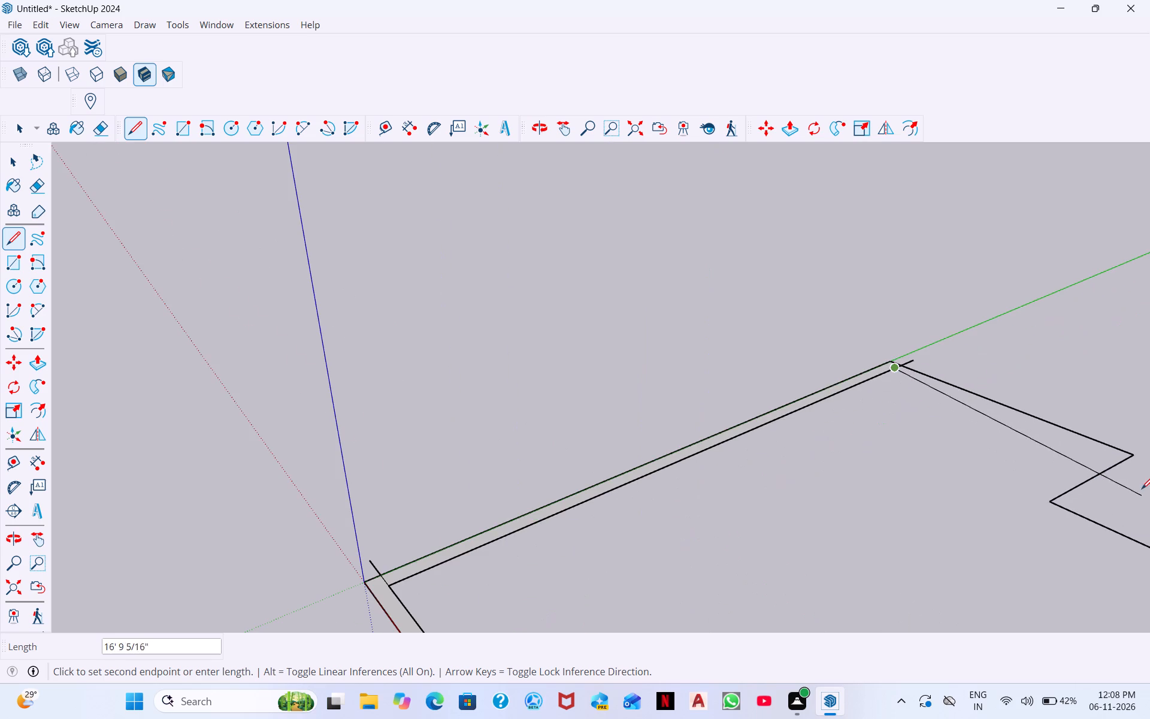
{"action": "scroll", "coordinate": [1116, 467], "scroll_direction": "up", "scroll_amount": 4}
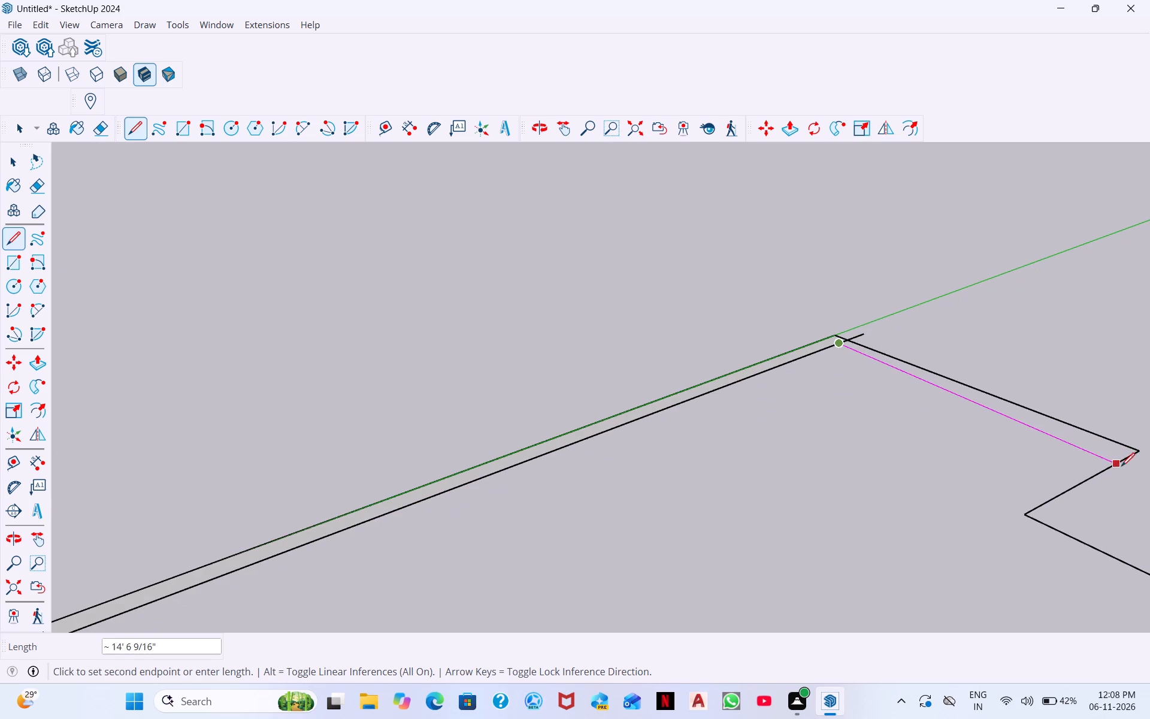
{"action": "left_click", "coordinate": [1127, 458]}
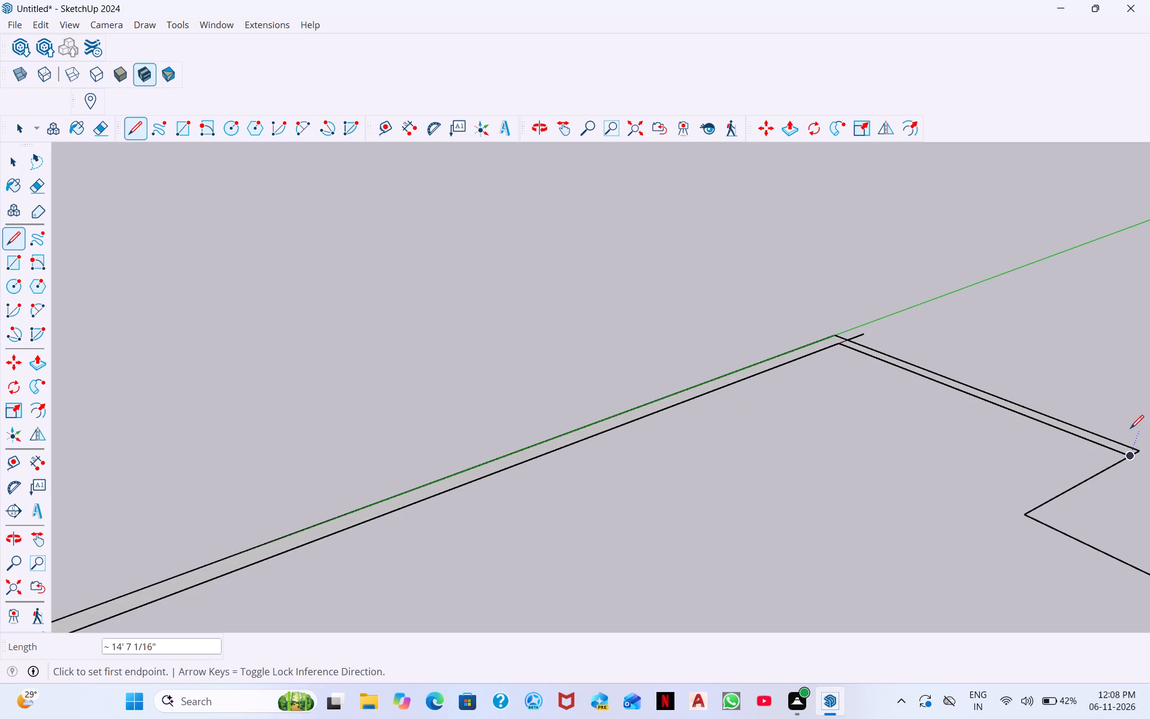
From the new inner line's end on the short step edge, draw 9" back along that inner line.
{"action": "scroll", "coordinate": [1127, 434], "scroll_direction": "up", "scroll_amount": 6}
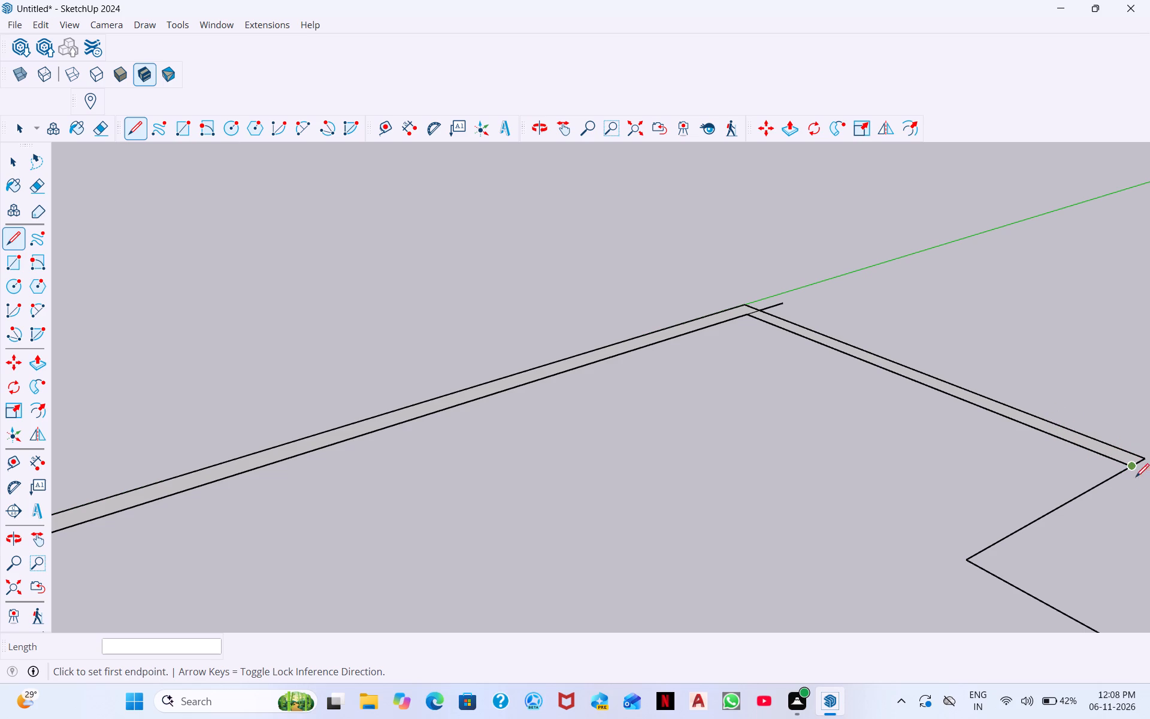
{"action": "key", "text": "space"}
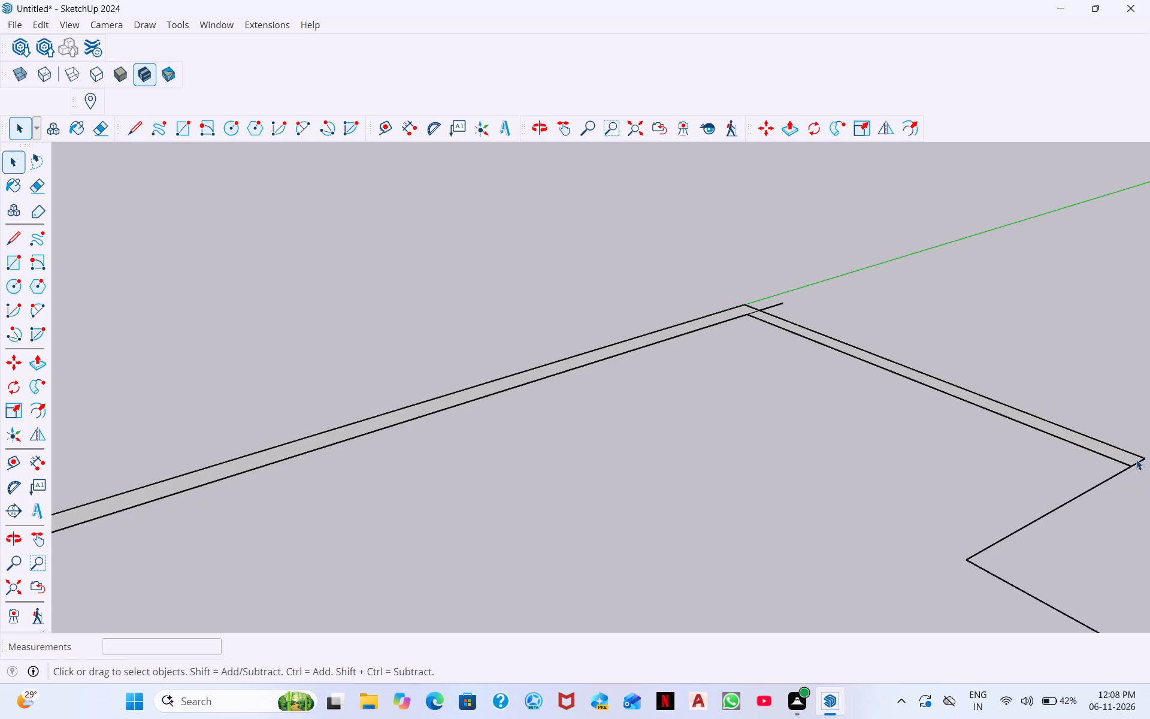
{"action": "left_click", "coordinate": [135, 135]}
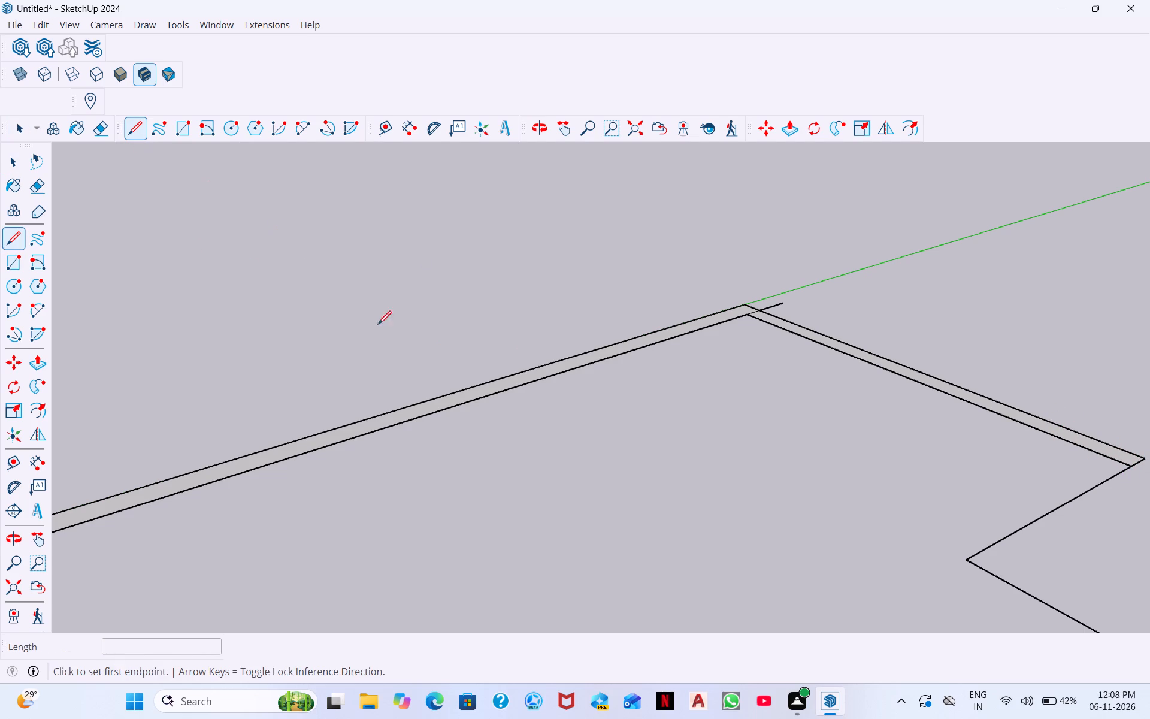
{"action": "left_click", "coordinate": [1131, 467]}
{"action": "left_click", "coordinate": [1105, 450]}
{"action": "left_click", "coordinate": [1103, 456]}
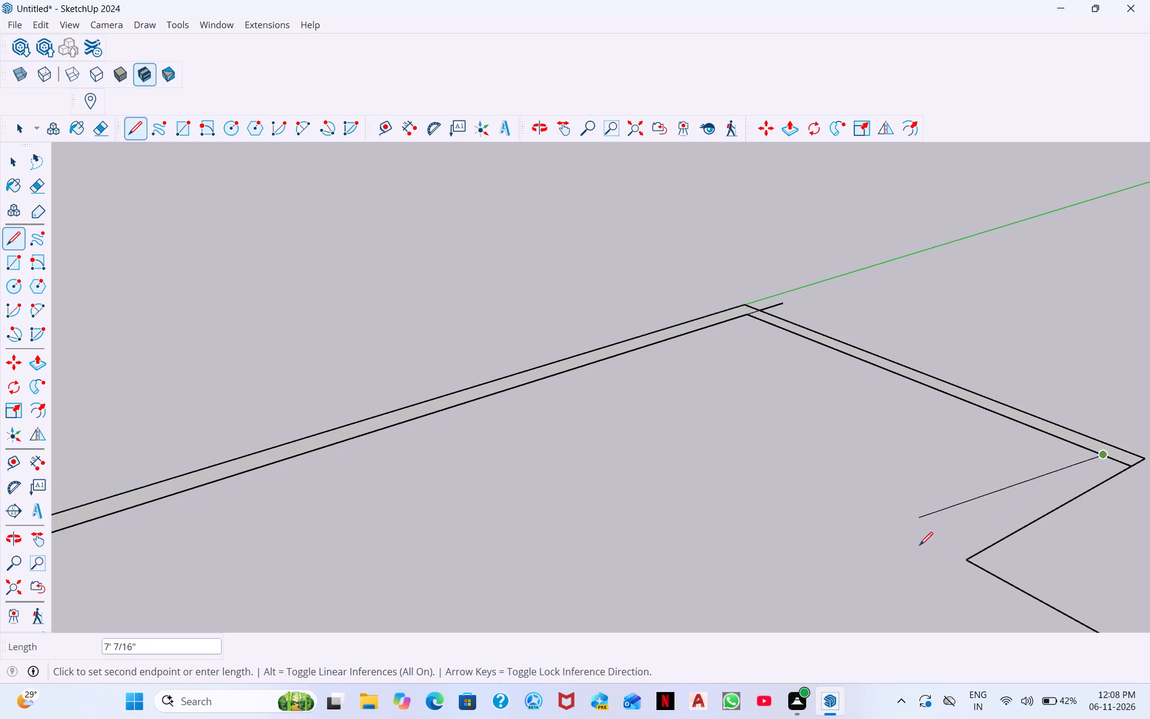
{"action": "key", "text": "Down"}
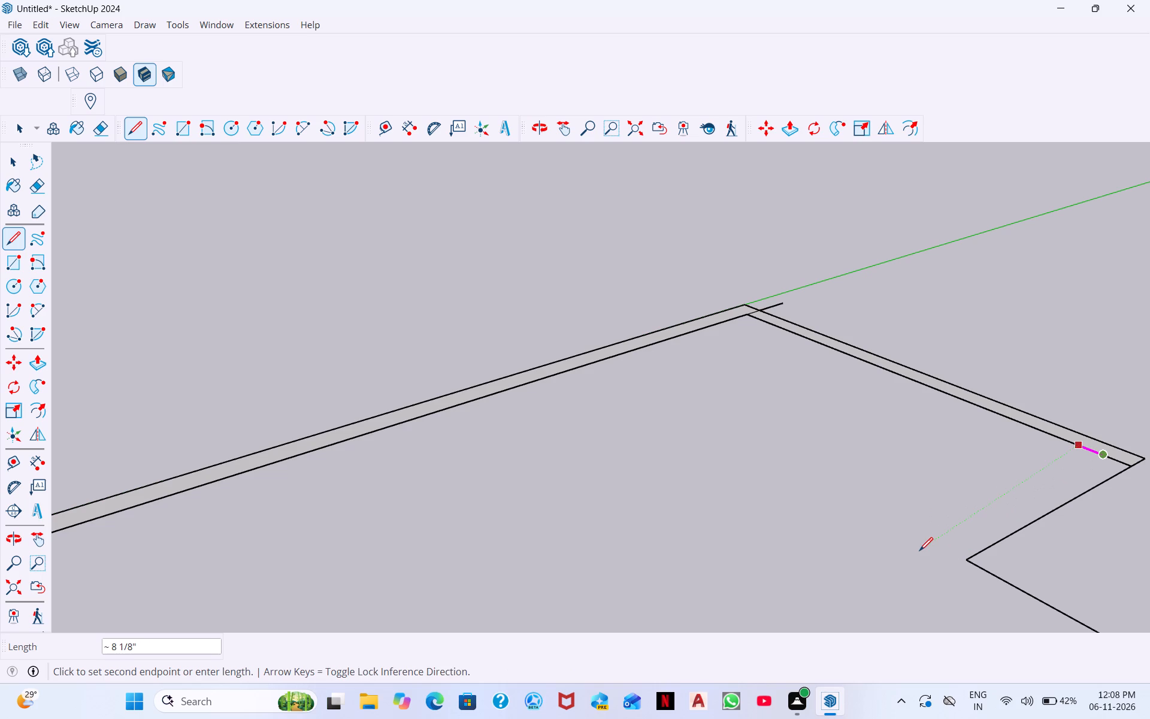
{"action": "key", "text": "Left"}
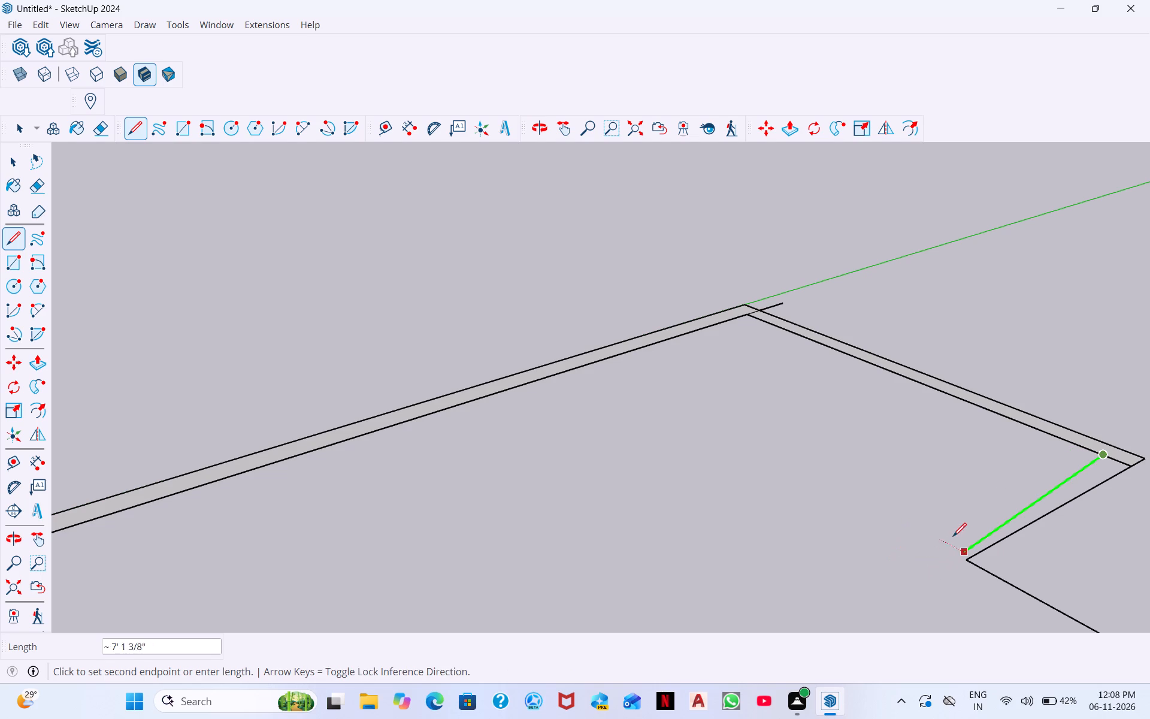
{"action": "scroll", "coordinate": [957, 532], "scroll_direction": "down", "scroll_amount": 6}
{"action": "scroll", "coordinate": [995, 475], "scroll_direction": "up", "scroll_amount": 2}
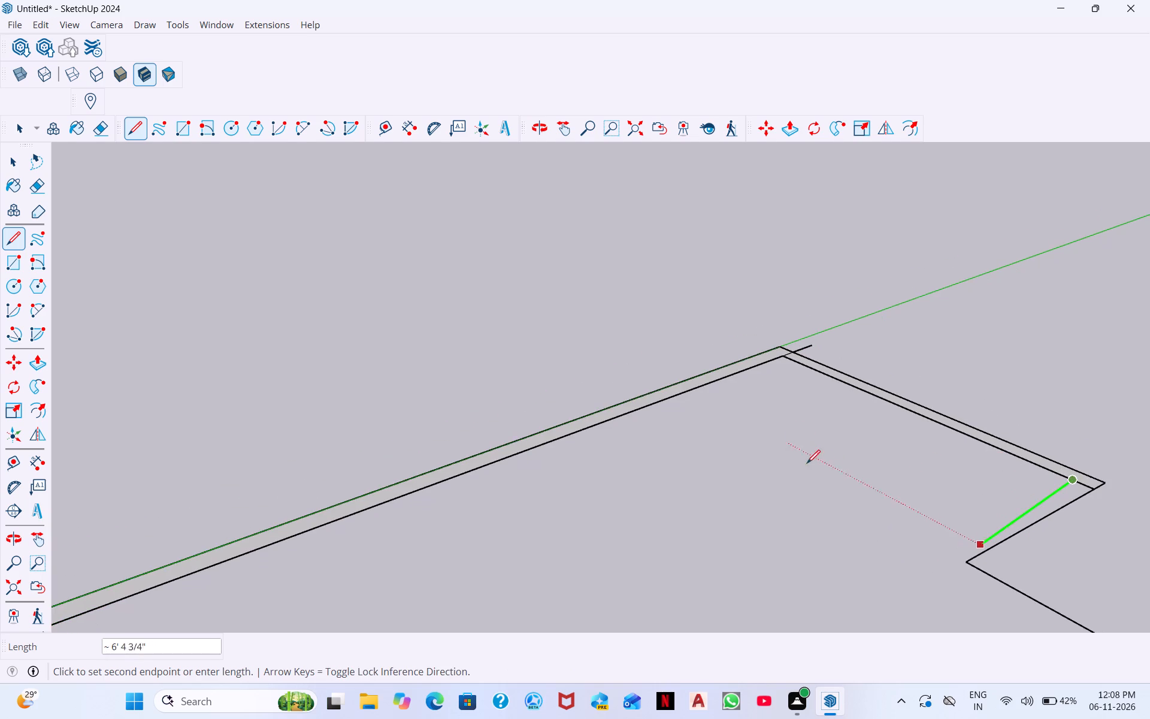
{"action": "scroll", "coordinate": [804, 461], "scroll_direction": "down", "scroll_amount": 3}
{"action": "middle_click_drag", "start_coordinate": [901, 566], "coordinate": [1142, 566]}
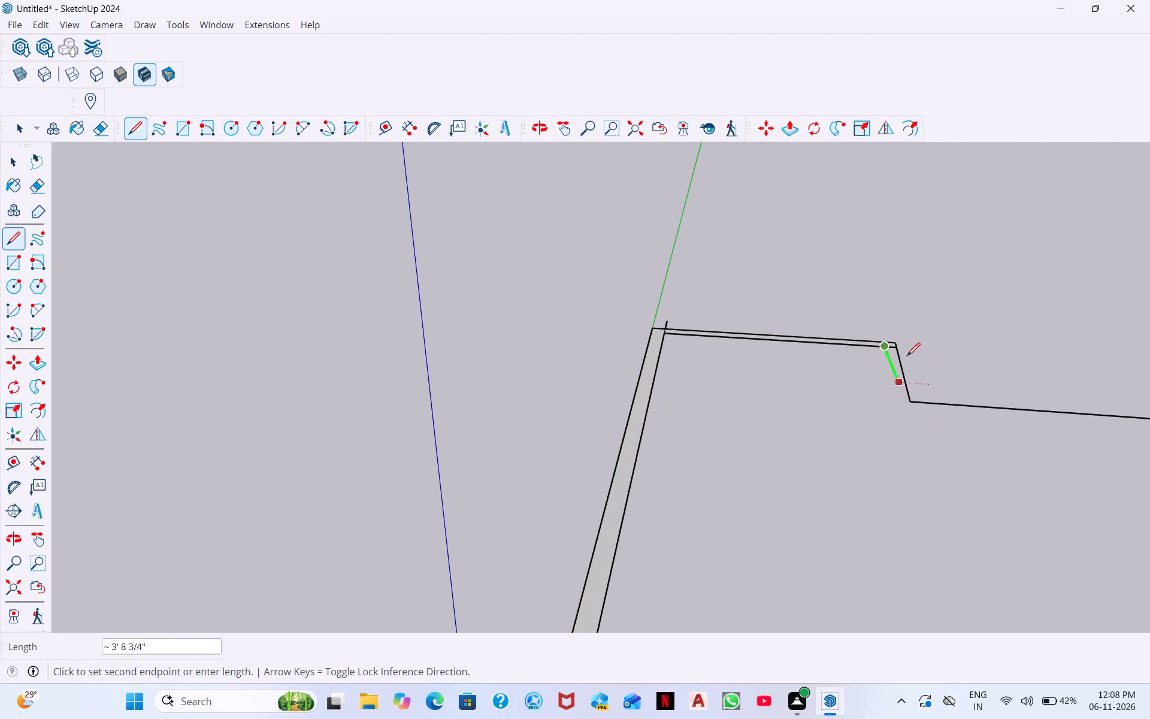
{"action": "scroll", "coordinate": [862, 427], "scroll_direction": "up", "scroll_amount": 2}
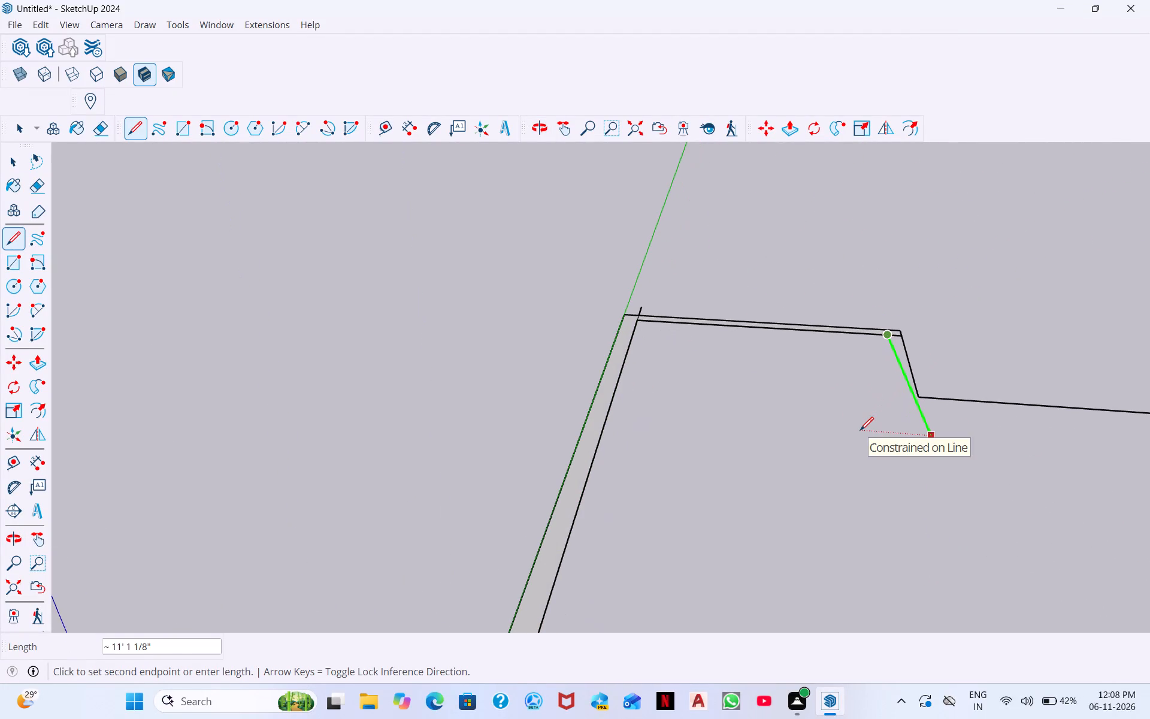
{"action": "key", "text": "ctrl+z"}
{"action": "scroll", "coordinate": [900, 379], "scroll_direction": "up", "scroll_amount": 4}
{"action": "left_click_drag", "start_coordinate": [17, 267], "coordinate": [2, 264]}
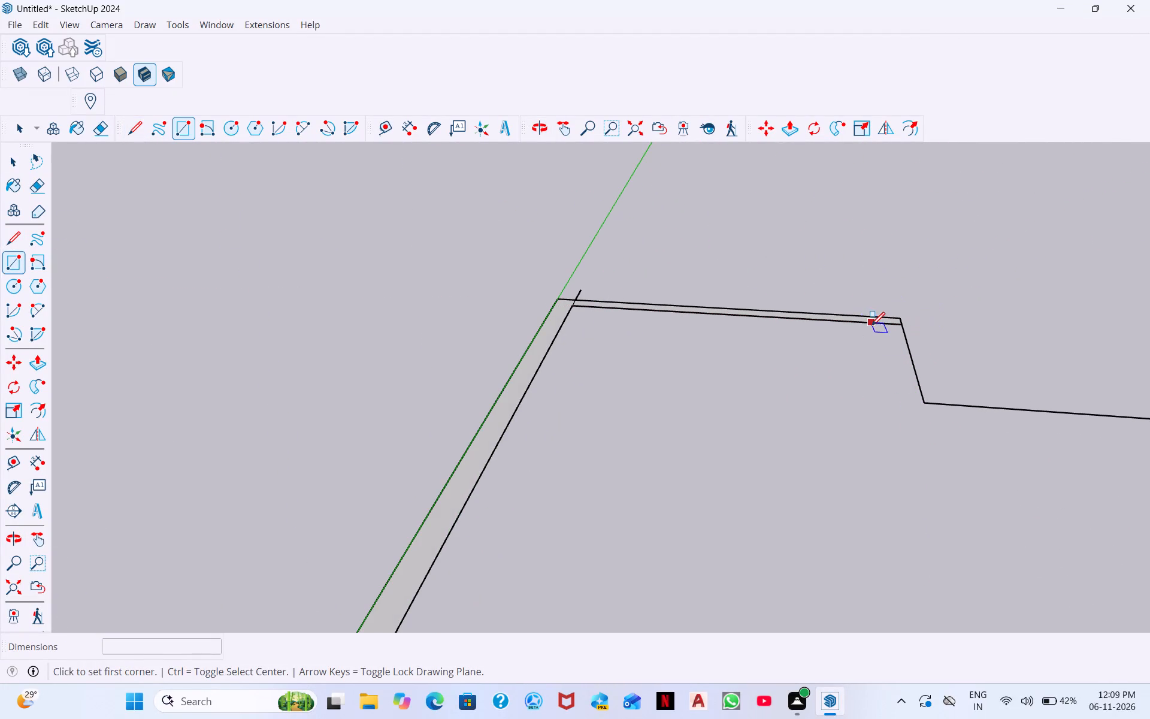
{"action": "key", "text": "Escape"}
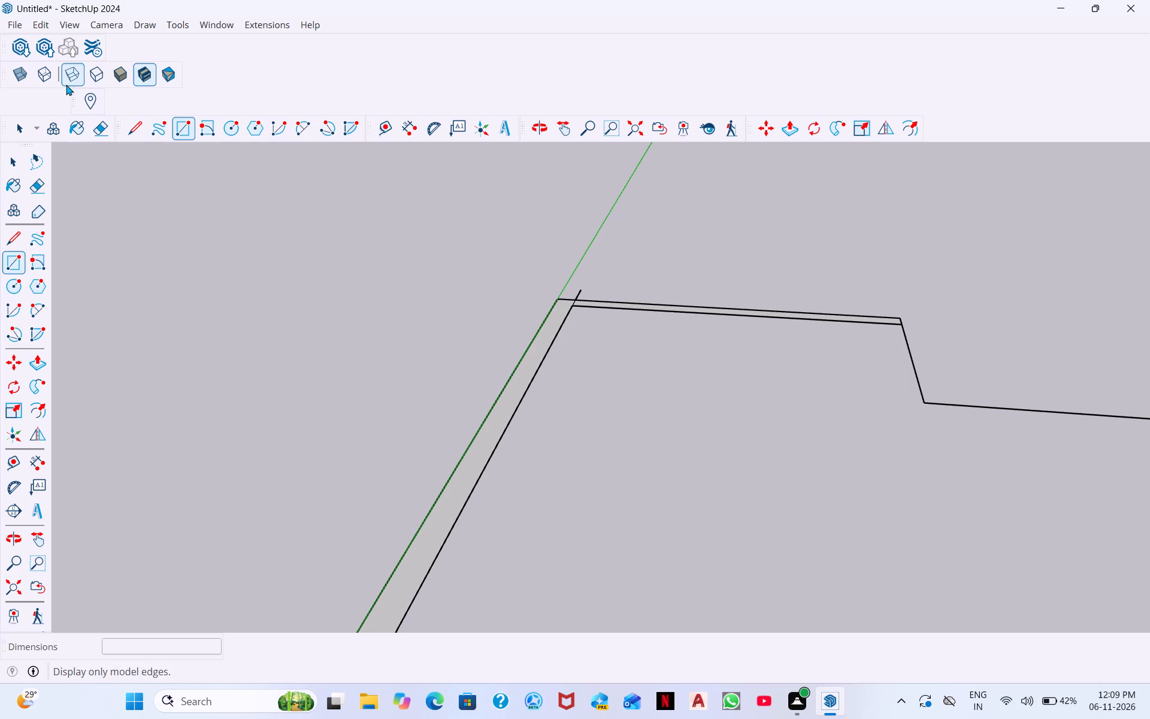
From the 9" point, draw an inner line alongside the short step edge, extending past the level of its inner corner.
{"action": "left_click", "coordinate": [135, 129]}
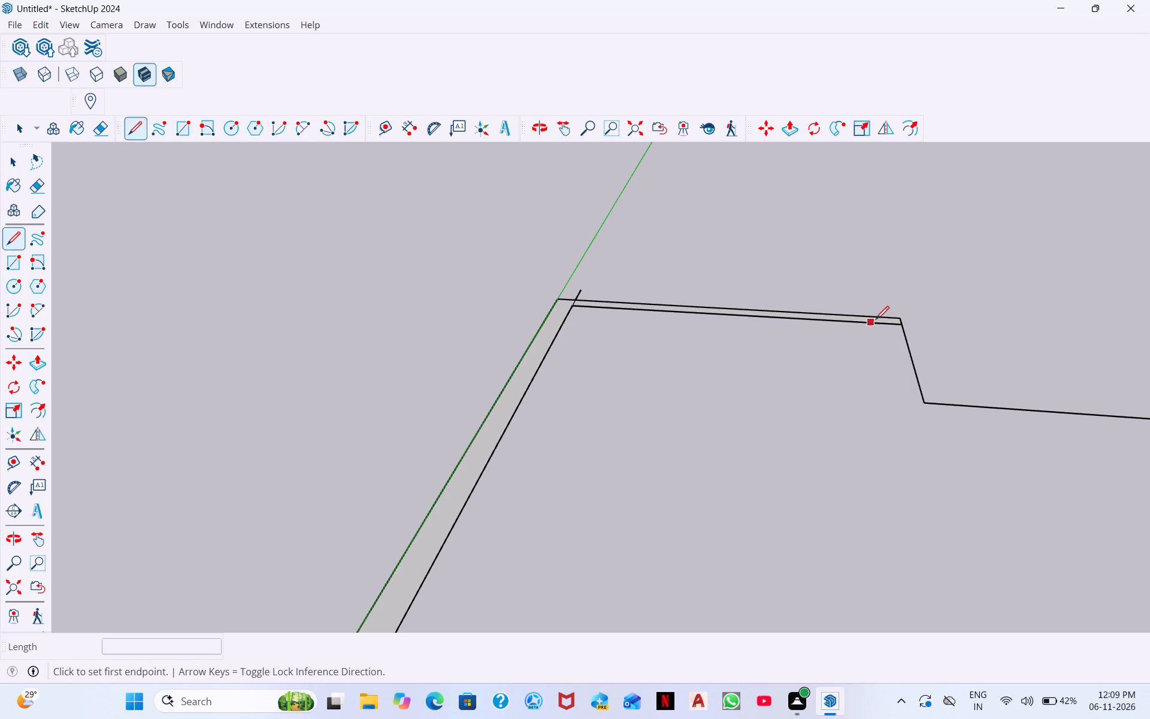
{"action": "left_click", "coordinate": [887, 323]}
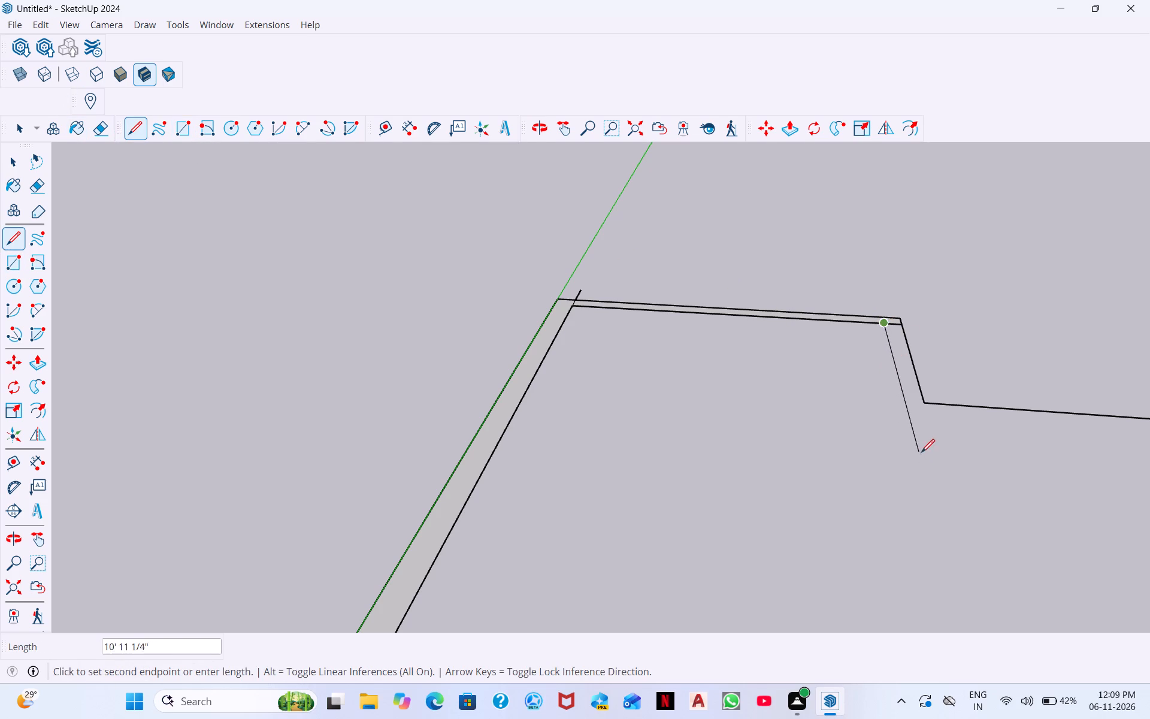
{"action": "left_click", "coordinate": [922, 472]}
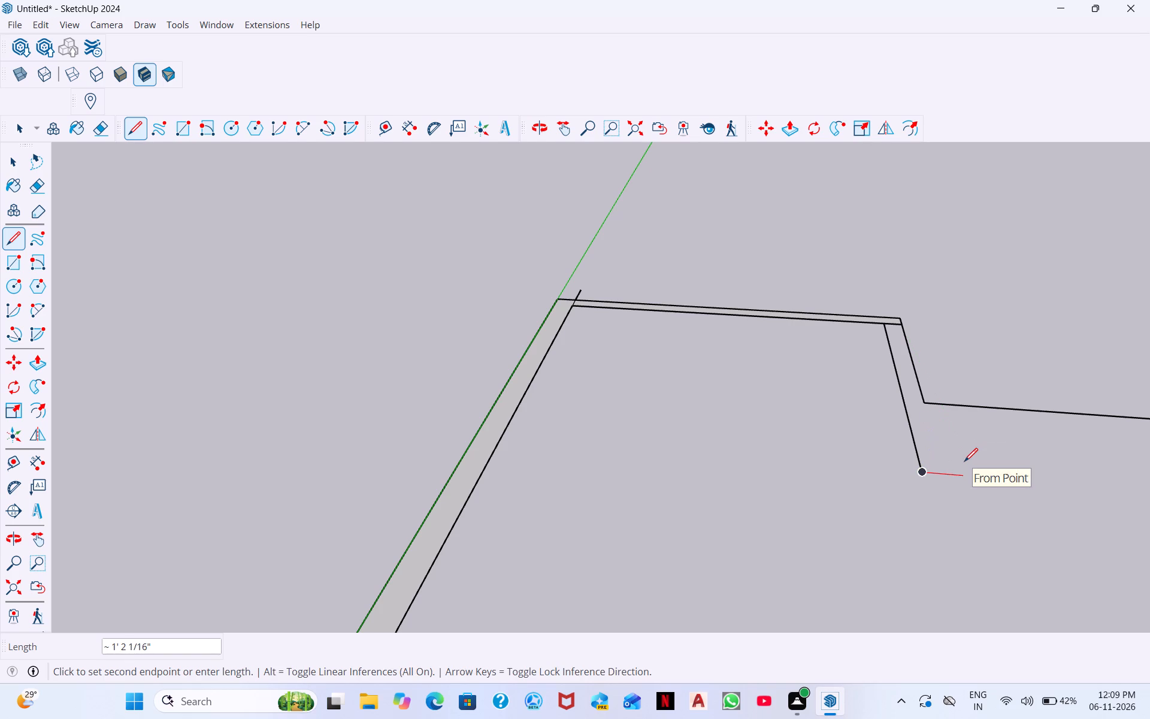
{"action": "key", "text": "space"}
{"action": "right_click", "coordinate": [945, 352]}
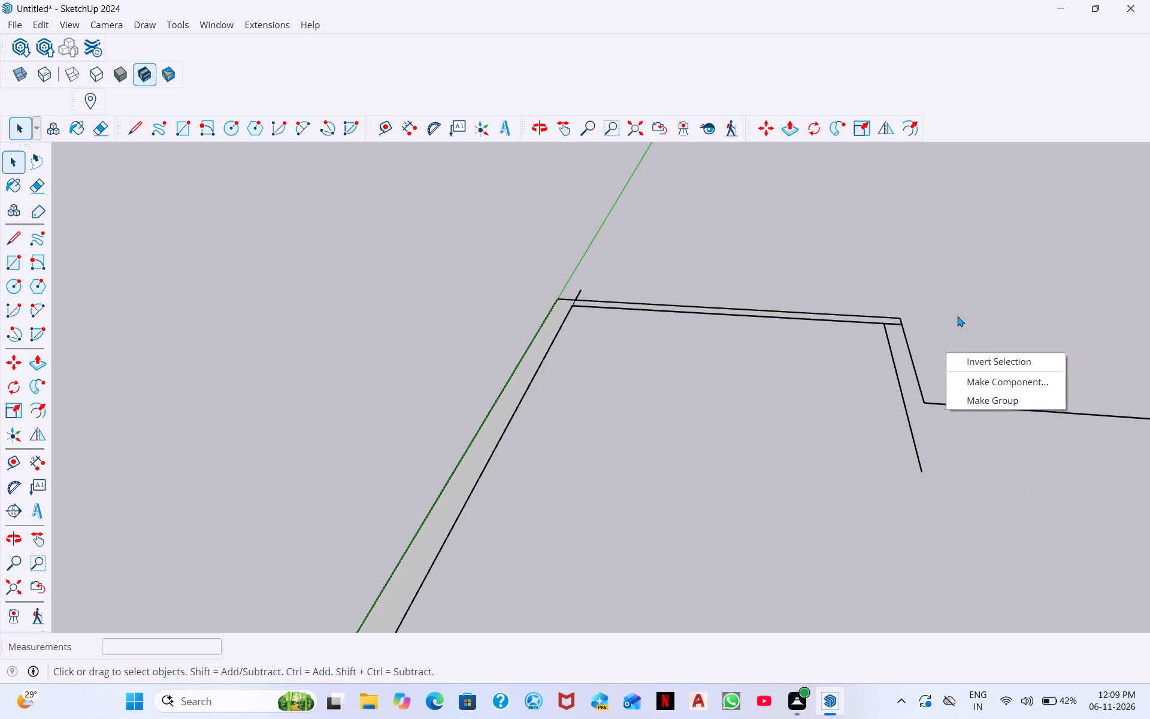
{"action": "left_click", "coordinate": [948, 295]}
From the step's inner corner, draw a line about 1'8" along the red direction, crossing the new inner line.
{"action": "left_click", "coordinate": [137, 128]}
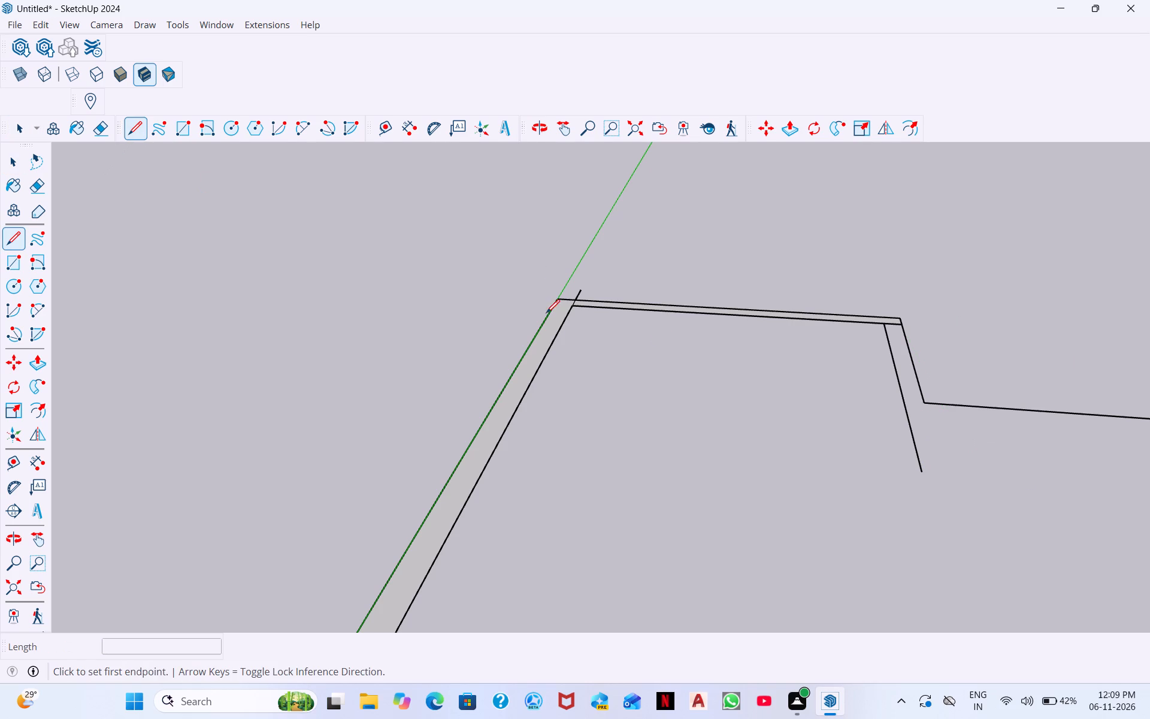
{"action": "left_click", "coordinate": [922, 403]}
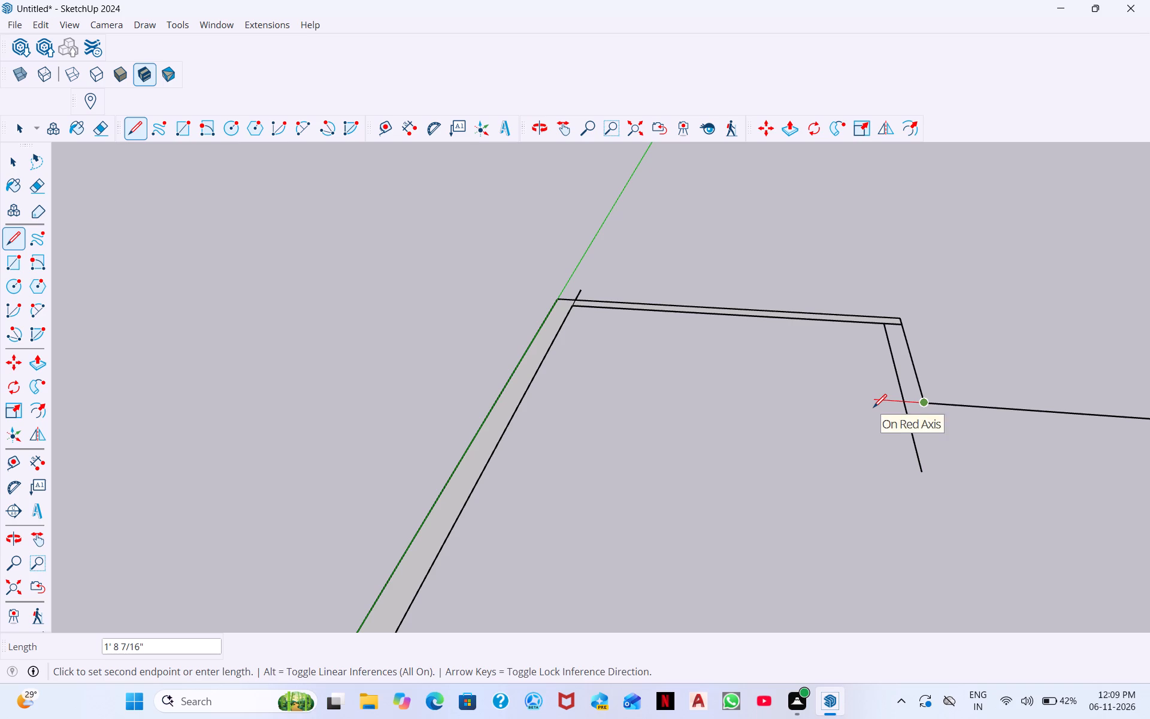
{"action": "left_click", "coordinate": [873, 407]}
{"action": "key", "text": "space"}
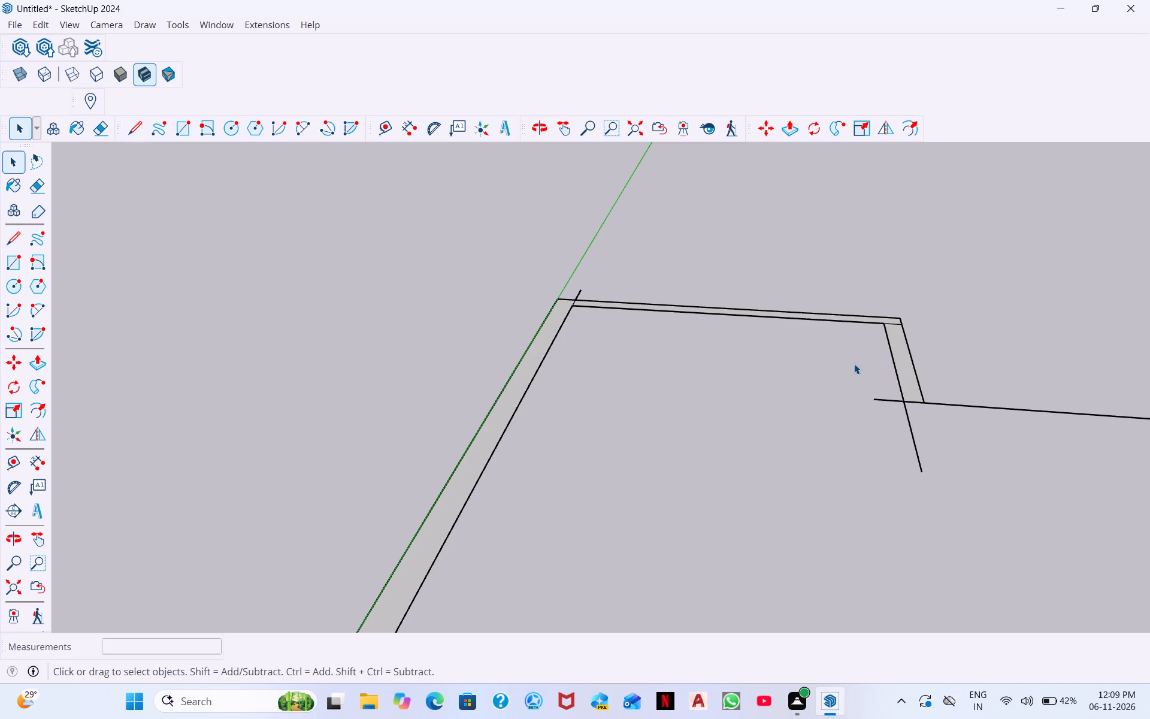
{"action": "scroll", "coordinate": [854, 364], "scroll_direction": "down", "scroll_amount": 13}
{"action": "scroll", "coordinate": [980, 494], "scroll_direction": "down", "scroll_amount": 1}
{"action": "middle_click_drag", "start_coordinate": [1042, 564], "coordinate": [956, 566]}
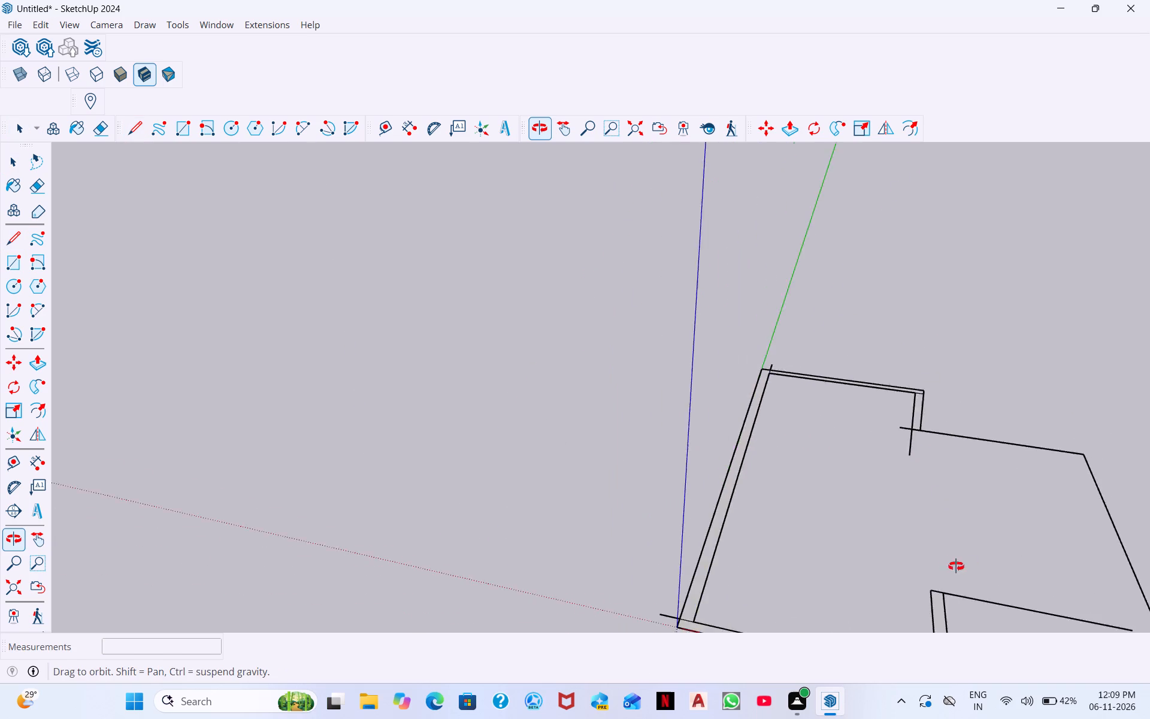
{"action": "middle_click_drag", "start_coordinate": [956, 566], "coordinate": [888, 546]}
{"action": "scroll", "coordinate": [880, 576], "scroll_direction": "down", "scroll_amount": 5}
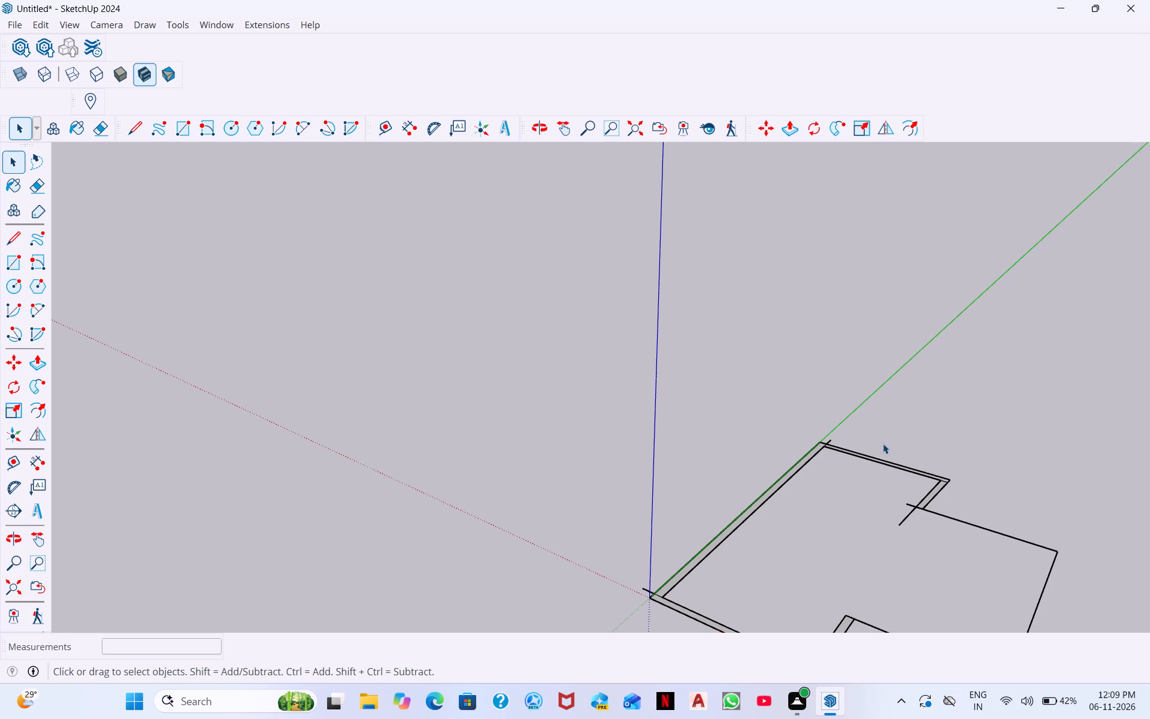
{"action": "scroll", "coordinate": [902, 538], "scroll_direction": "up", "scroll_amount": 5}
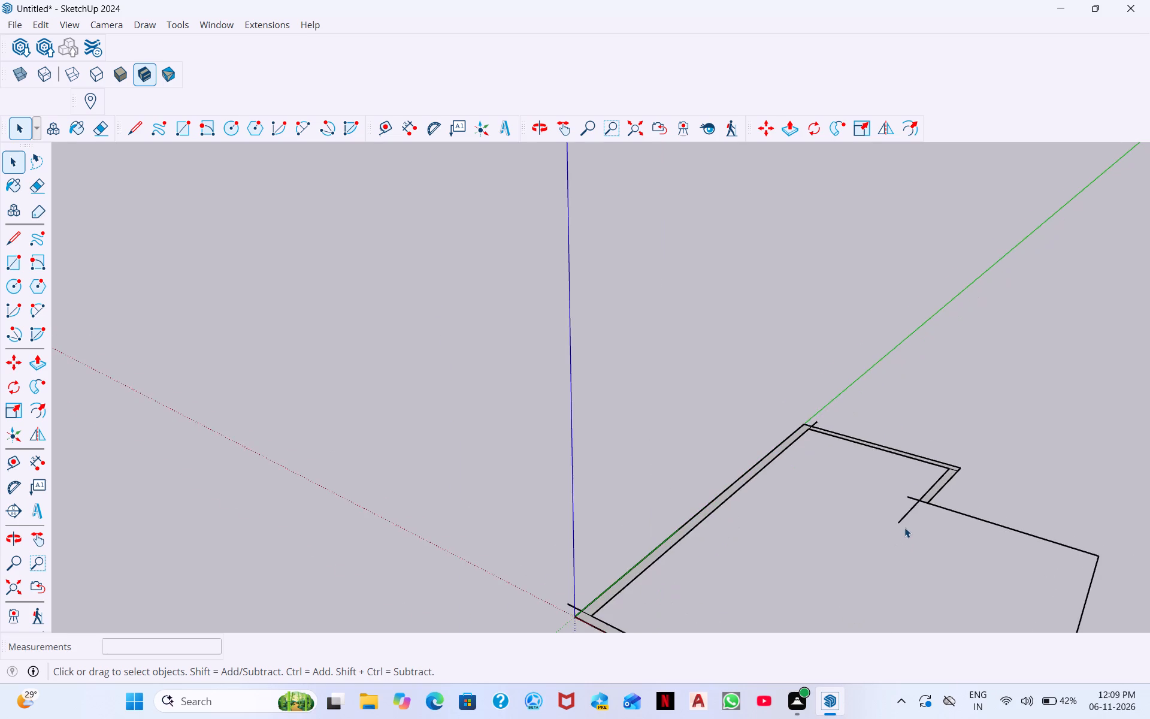
Erase the two overshooting line ends beyond the 9" wall at the step's inner corner.
{"action": "scroll", "coordinate": [904, 527], "scroll_direction": "up", "scroll_amount": 2}
{"action": "scroll", "coordinate": [981, 500], "scroll_direction": "up", "scroll_amount": 4}
{"action": "middle_click_drag", "start_coordinate": [980, 502], "coordinate": [942, 623]}
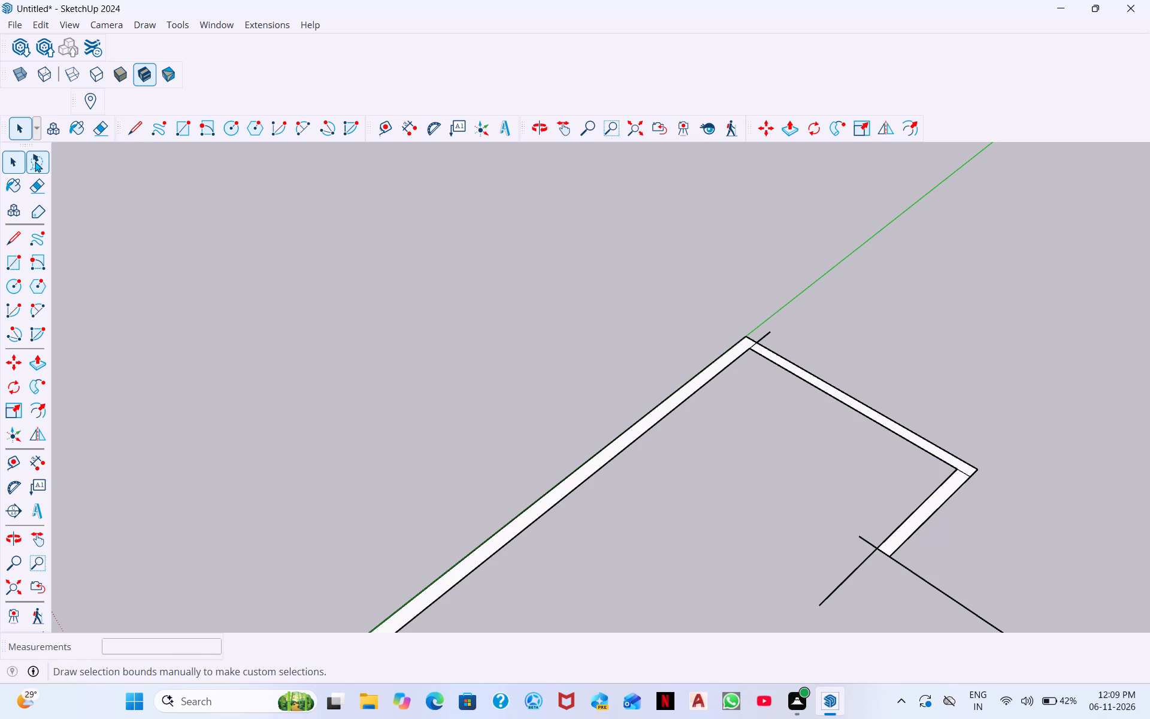
{"action": "left_click", "coordinate": [32, 183]}
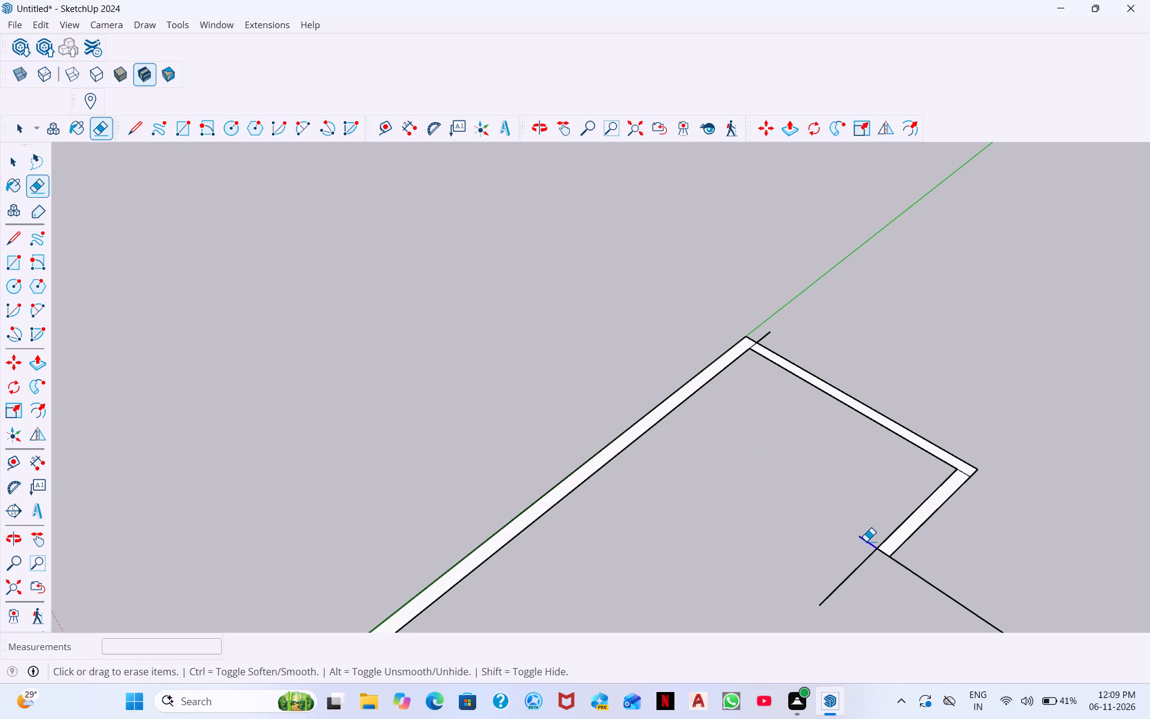
{"action": "left_click", "coordinate": [866, 541]}
{"action": "left_click", "coordinate": [865, 558]}
Erase the overshooting line and the leftover segment crossing the wall at the far end of the long green-axis wall.
{"action": "scroll", "coordinate": [855, 434], "scroll_direction": "up", "scroll_amount": 4}
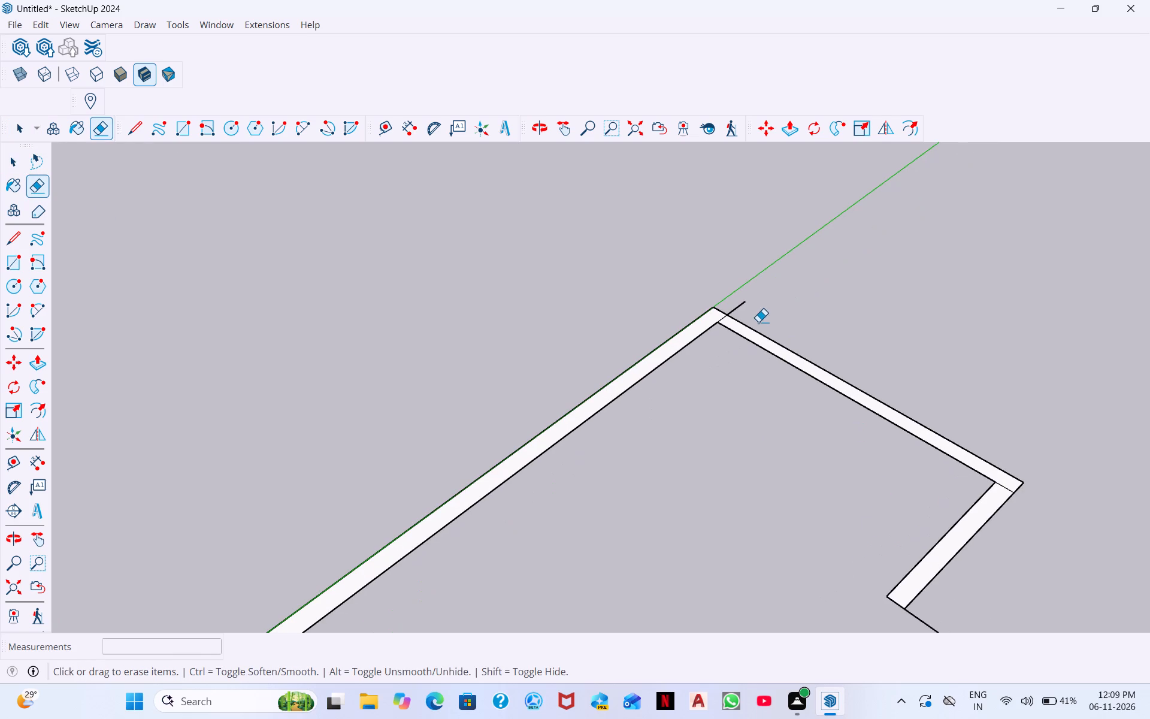
{"action": "left_click", "coordinate": [739, 307]}
{"action": "scroll", "coordinate": [713, 311], "scroll_direction": "up", "scroll_amount": 4}
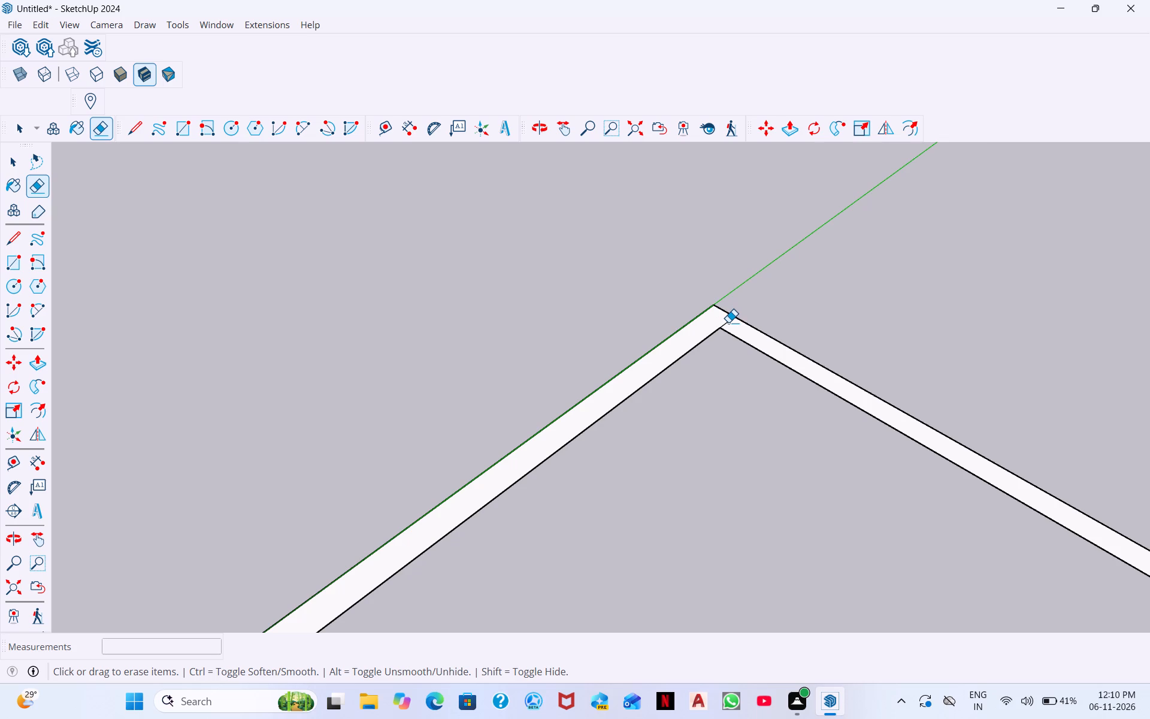
{"action": "scroll", "coordinate": [728, 322], "scroll_direction": "up", "scroll_amount": 4}
{"action": "left_click", "coordinate": [728, 322], "text": "shift"}
Erase the short segment crossing the wall at the step's outer corner.
{"action": "scroll", "coordinate": [739, 336], "scroll_direction": "down", "scroll_amount": 3}
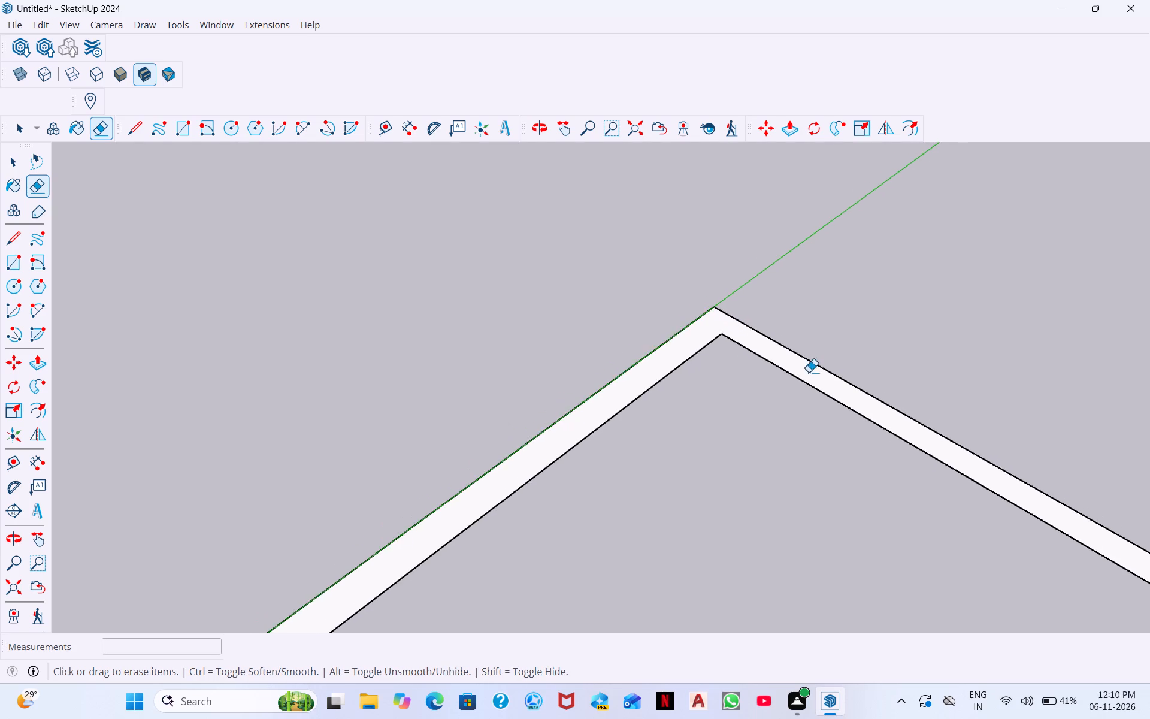
{"action": "scroll", "coordinate": [809, 372], "scroll_direction": "down", "scroll_amount": 4}
{"action": "middle_click_drag", "start_coordinate": [1083, 587], "coordinate": [986, 425]}
{"action": "scroll", "coordinate": [999, 461], "scroll_direction": "down", "scroll_amount": 1}
{"action": "middle_click_drag", "start_coordinate": [1090, 583], "coordinate": [1145, 635]}
{"action": "scroll", "coordinate": [1091, 585], "scroll_direction": "down", "scroll_amount": 1}
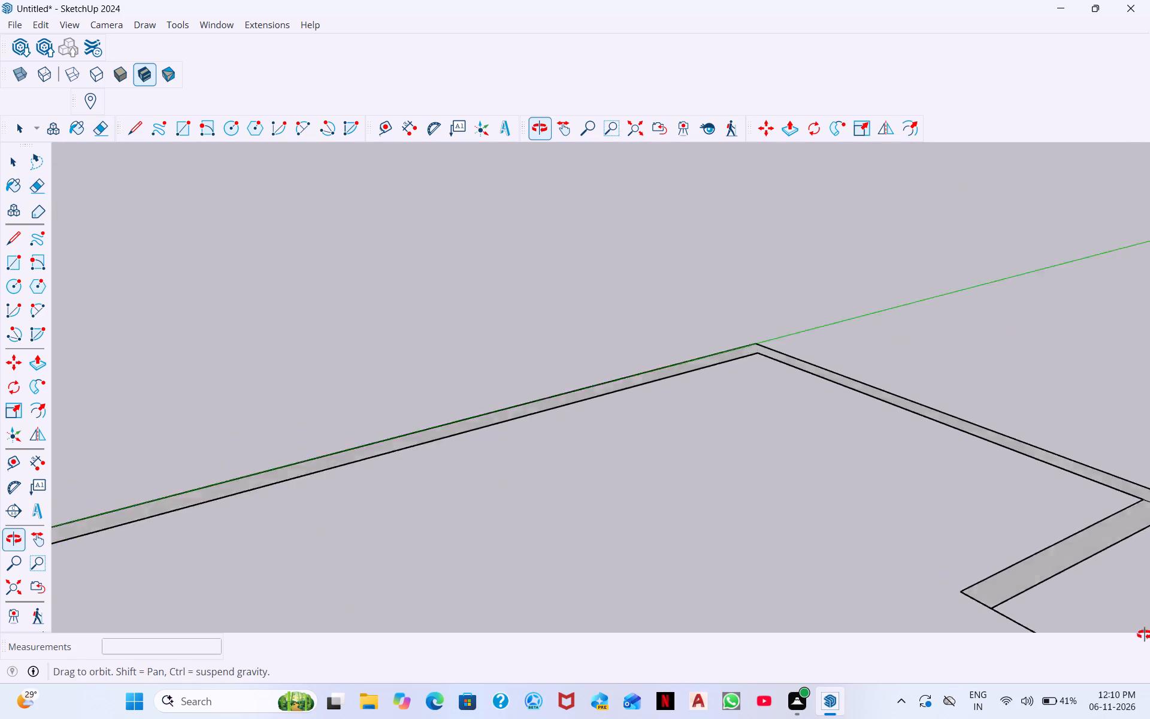
{"action": "middle_click_drag", "start_coordinate": [1145, 635], "coordinate": [1149, 657]}
{"action": "middle_click_drag", "start_coordinate": [1075, 513], "coordinate": [1149, 543]}
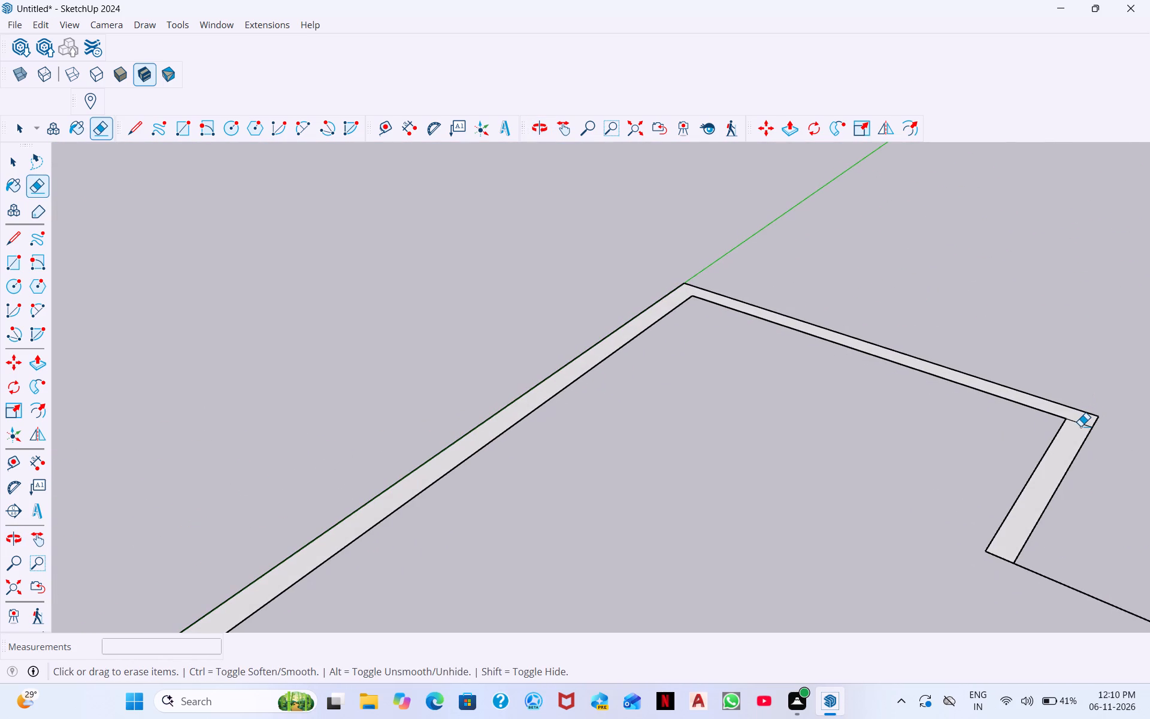
{"action": "left_click", "coordinate": [1082, 424]}
Erase the overshooting line end and the segment crossing the wall at the origin corner.
{"action": "scroll", "coordinate": [749, 525], "scroll_direction": "down", "scroll_amount": 4}
{"action": "scroll", "coordinate": [679, 554], "scroll_direction": "down", "scroll_amount": 1}
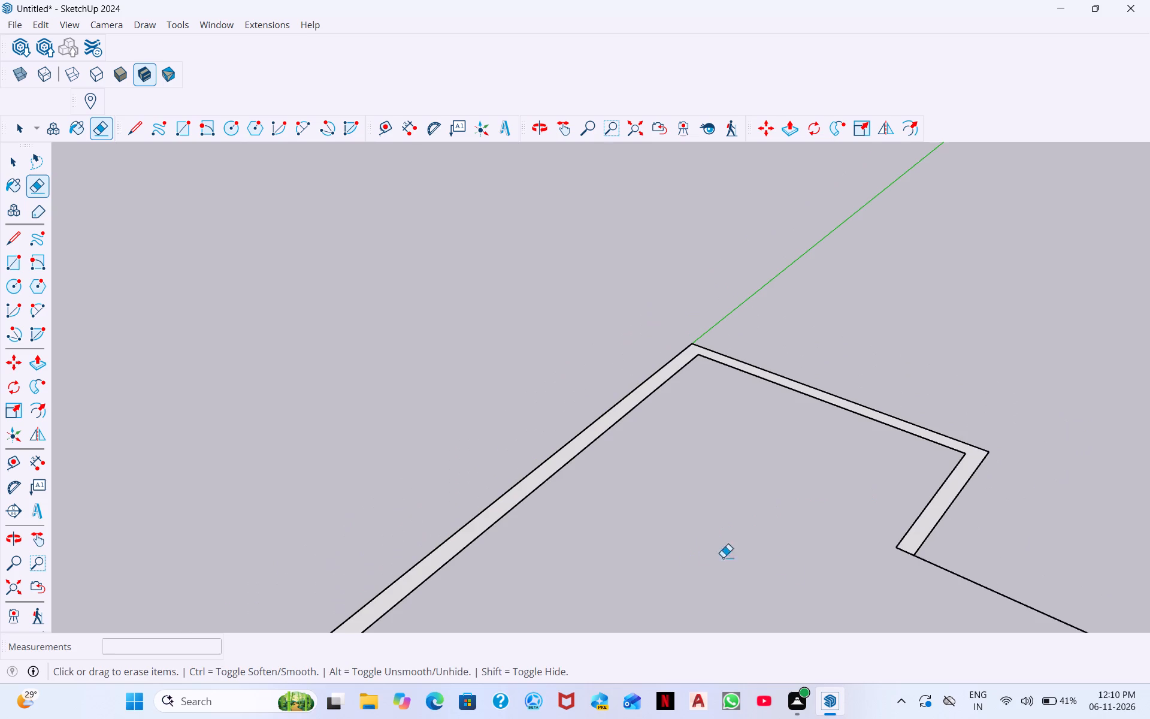
{"action": "middle_click_drag", "start_coordinate": [886, 632], "coordinate": [688, 669]}
{"action": "scroll", "coordinate": [625, 651], "scroll_direction": "down", "scroll_amount": 1}
{"action": "scroll", "coordinate": [503, 531], "scroll_direction": "down", "scroll_amount": 5}
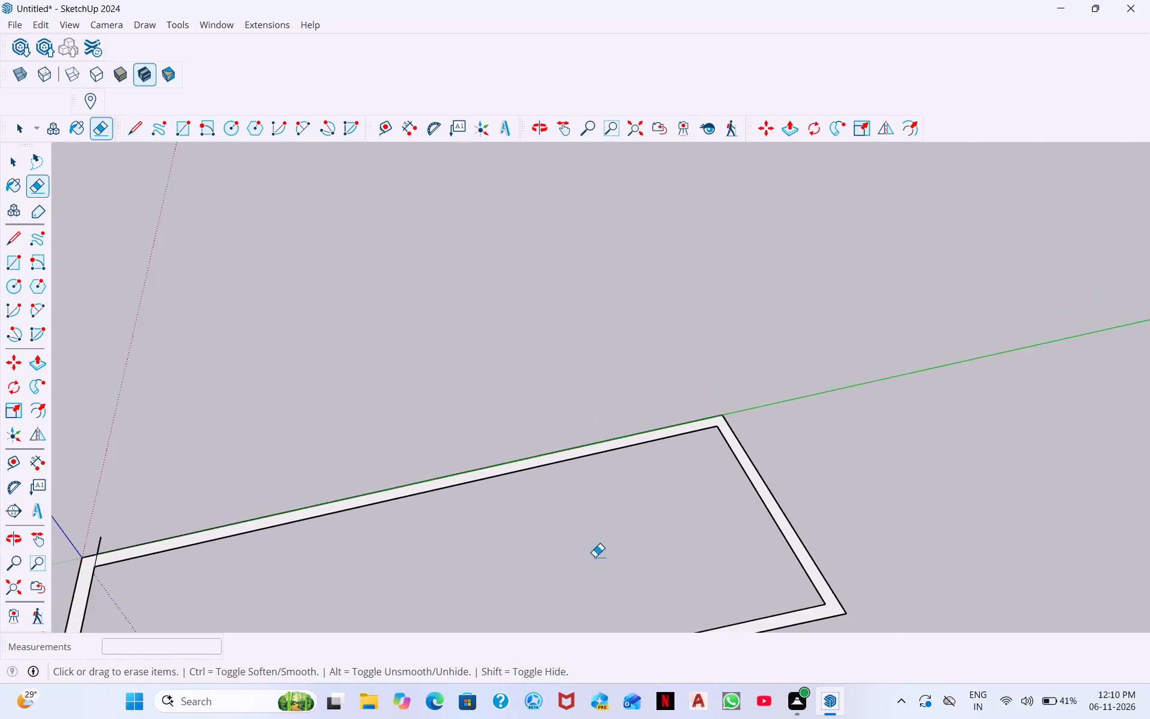
{"action": "scroll", "coordinate": [595, 557], "scroll_direction": "down", "scroll_amount": 3}
{"action": "scroll", "coordinate": [188, 546], "scroll_direction": "up", "scroll_amount": 3}
{"action": "scroll", "coordinate": [333, 555], "scroll_direction": "up", "scroll_amount": 5}
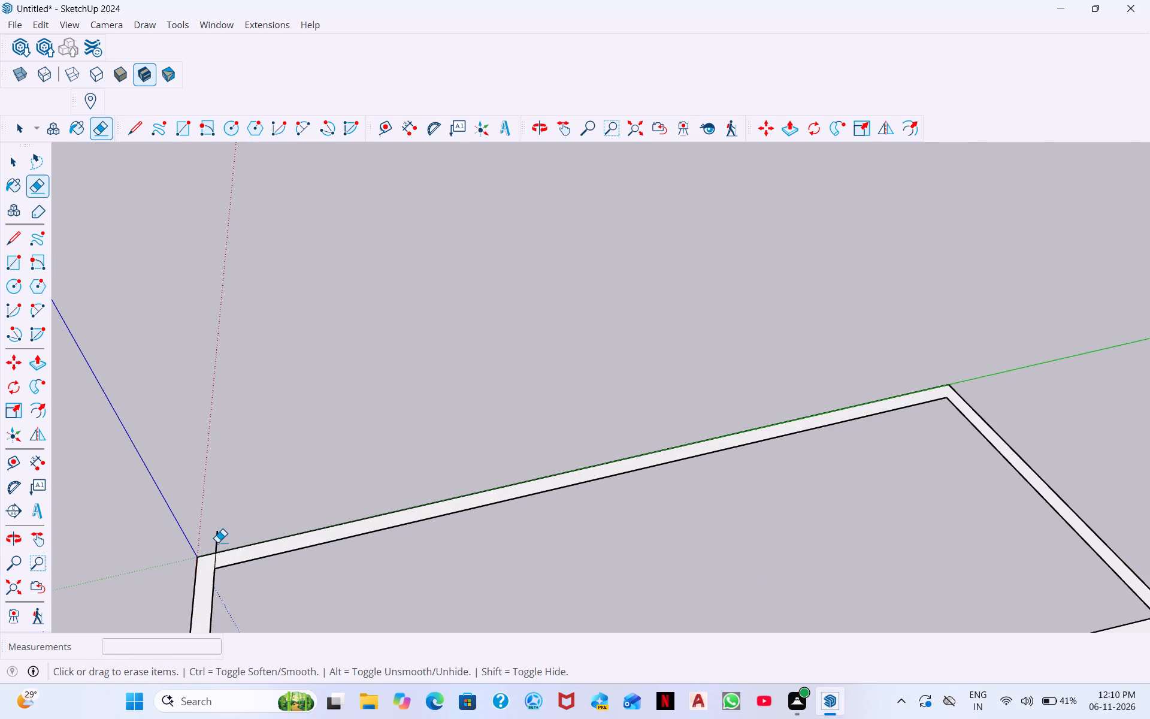
{"action": "left_click_drag", "start_coordinate": [217, 542], "coordinate": [208, 538]}
{"action": "scroll", "coordinate": [225, 554], "scroll_direction": "up", "scroll_amount": 4}
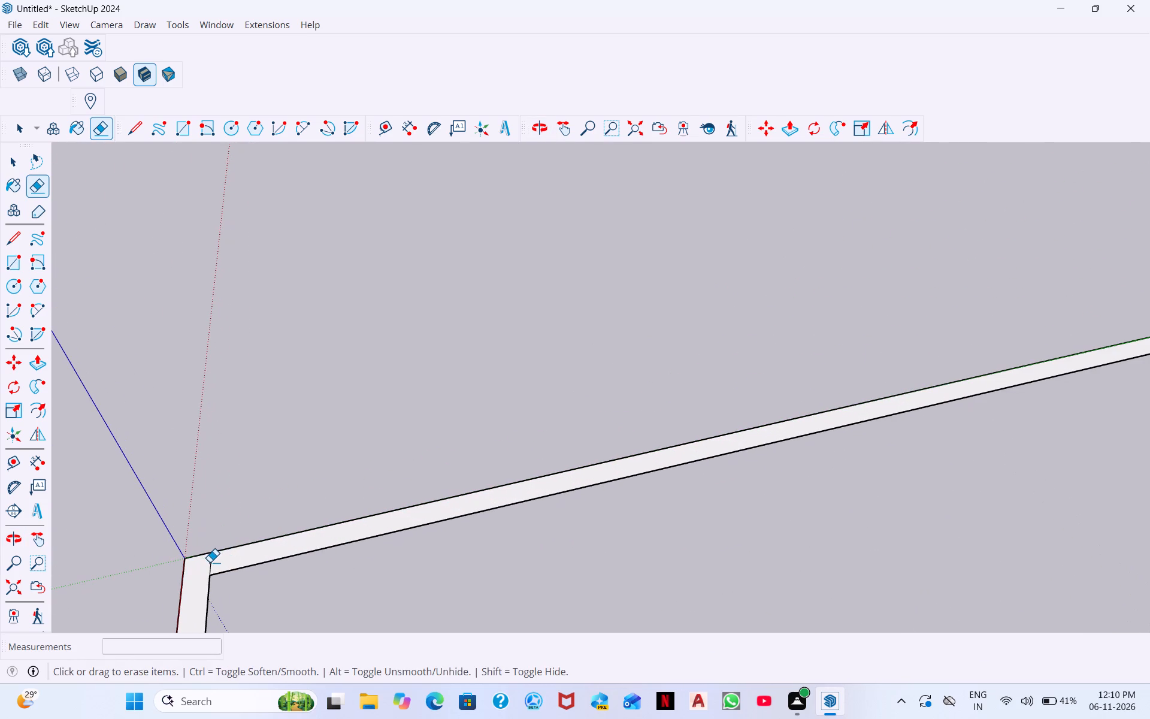
{"action": "left_click", "coordinate": [210, 561]}
Erase the overshooting line end and the crossing segment at the wall corner on the red axis away from the origin.
{"action": "scroll", "coordinate": [219, 570], "scroll_direction": "down", "scroll_amount": 12}
{"action": "middle_click_drag", "start_coordinate": [768, 598], "coordinate": [722, 523]}
{"action": "scroll", "coordinate": [716, 525], "scroll_direction": "down", "scroll_amount": 8}
{"action": "scroll", "coordinate": [606, 617], "scroll_direction": "up", "scroll_amount": 6}
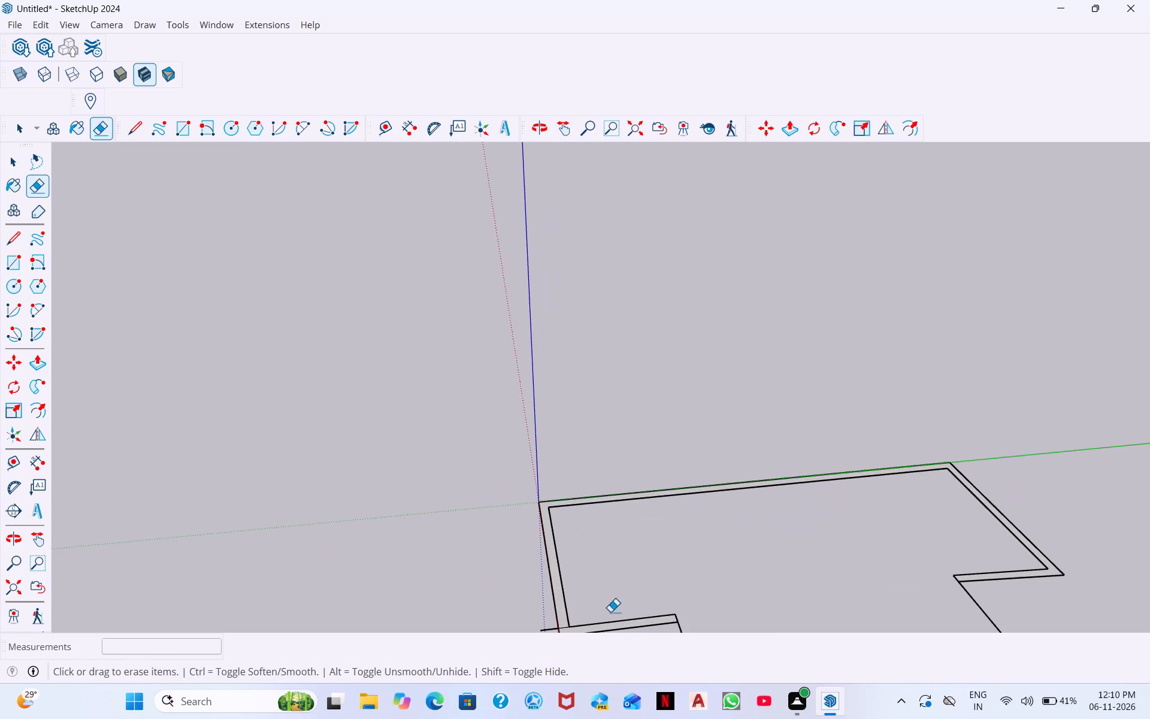
{"action": "middle_click_drag", "start_coordinate": [892, 554], "coordinate": [834, 624]}
{"action": "middle_click_drag", "start_coordinate": [685, 598], "coordinate": [634, 629]}
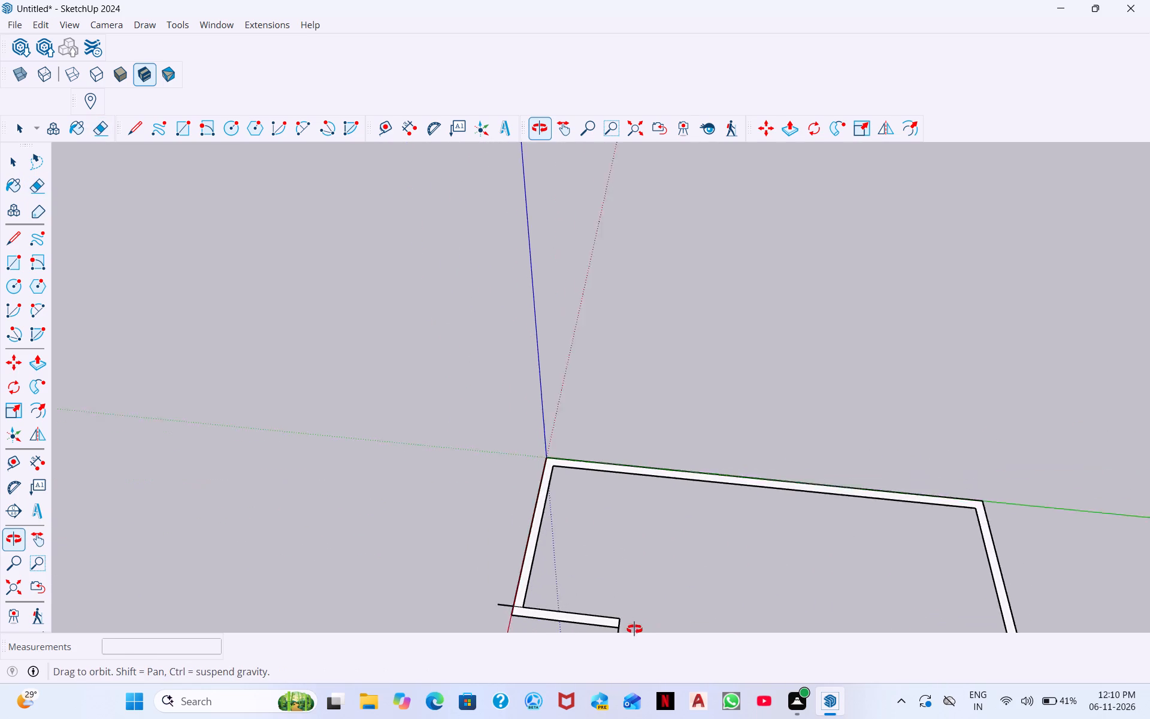
{"action": "middle_click_drag", "start_coordinate": [634, 629], "coordinate": [525, 633]}
{"action": "scroll", "coordinate": [449, 542], "scroll_direction": "up", "scroll_amount": 5}
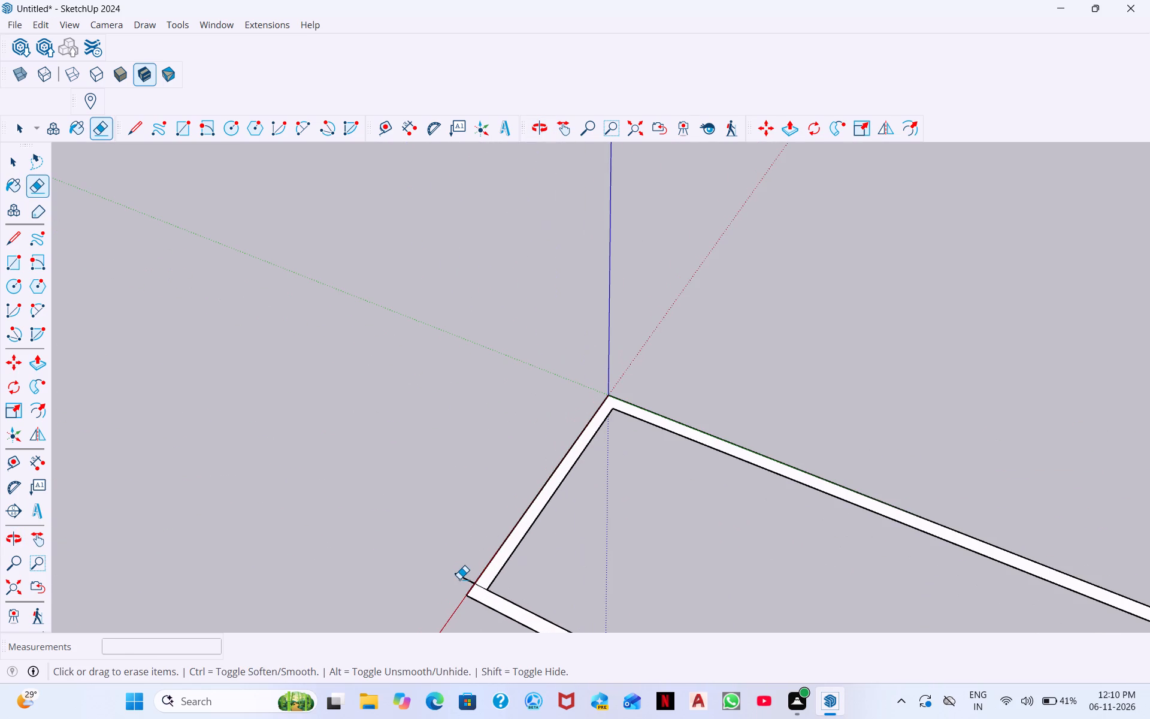
{"action": "left_click", "coordinate": [459, 578]}
{"action": "scroll", "coordinate": [480, 584], "scroll_direction": "up", "scroll_amount": 5}
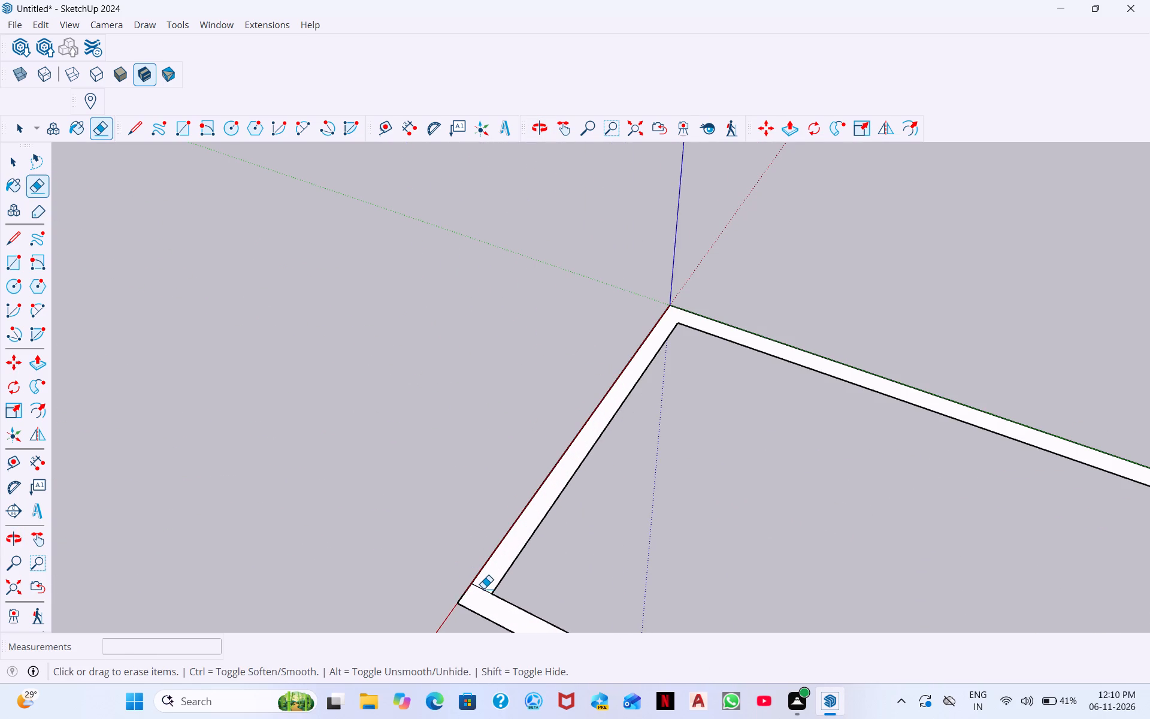
{"action": "left_click", "coordinate": [483, 588]}
Examine the cleaned-up wall outline and the remaining single-line edges from several angles.
{"action": "scroll", "coordinate": [490, 581], "scroll_direction": "down", "scroll_amount": 8}
{"action": "middle_click_drag", "start_coordinate": [871, 584], "coordinate": [912, 461]}
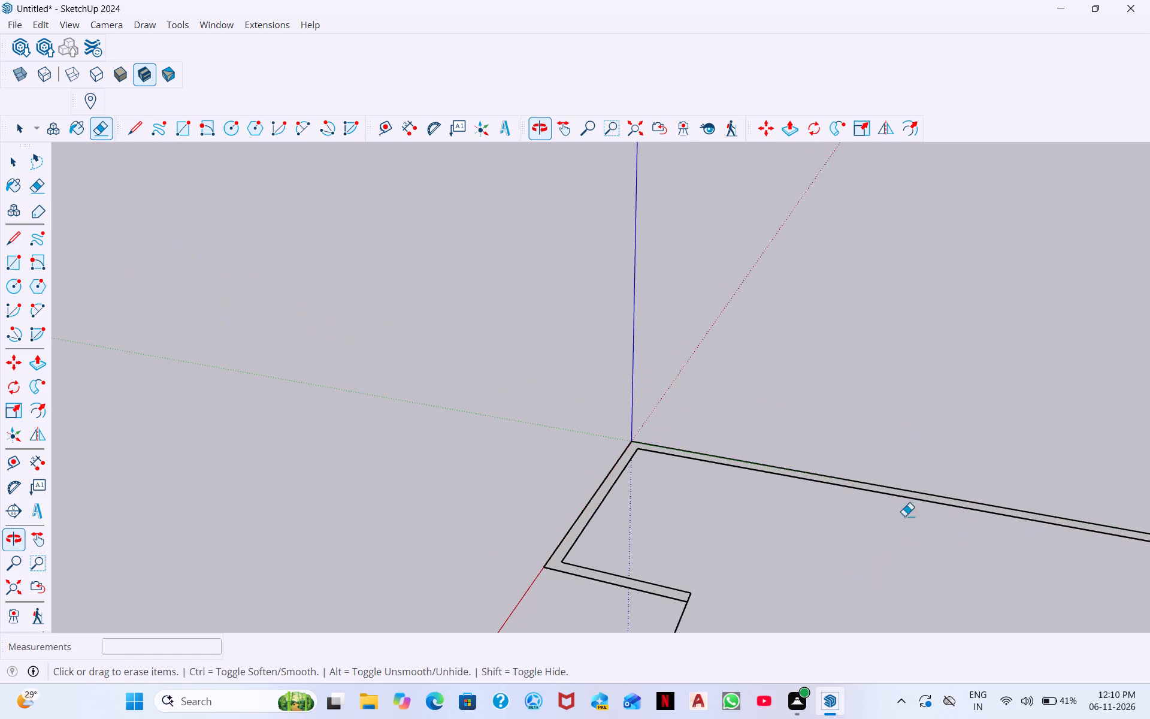
{"action": "middle_click_drag", "start_coordinate": [873, 574], "coordinate": [916, 473]}
{"action": "scroll", "coordinate": [888, 570], "scroll_direction": "up", "scroll_amount": 1}
{"action": "scroll", "coordinate": [886, 564], "scroll_direction": "down", "scroll_amount": 9}
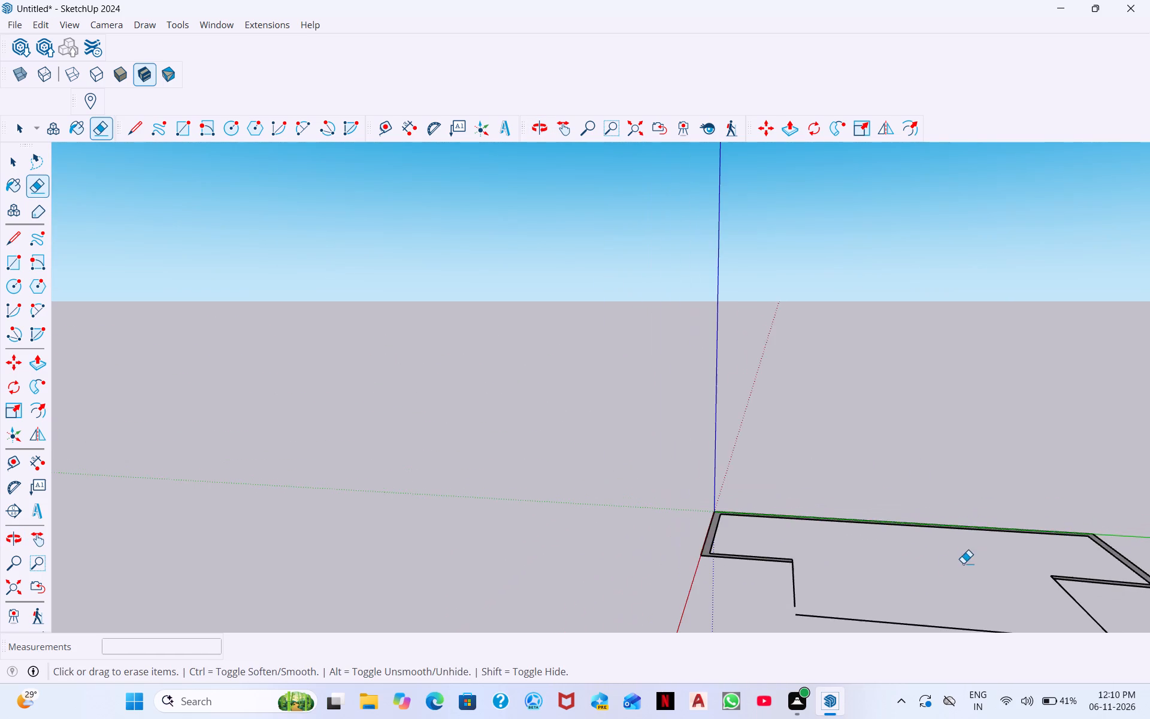
{"action": "scroll", "coordinate": [920, 599], "scroll_direction": "up", "scroll_amount": 3}
{"action": "scroll", "coordinate": [874, 603], "scroll_direction": "down", "scroll_amount": 5}
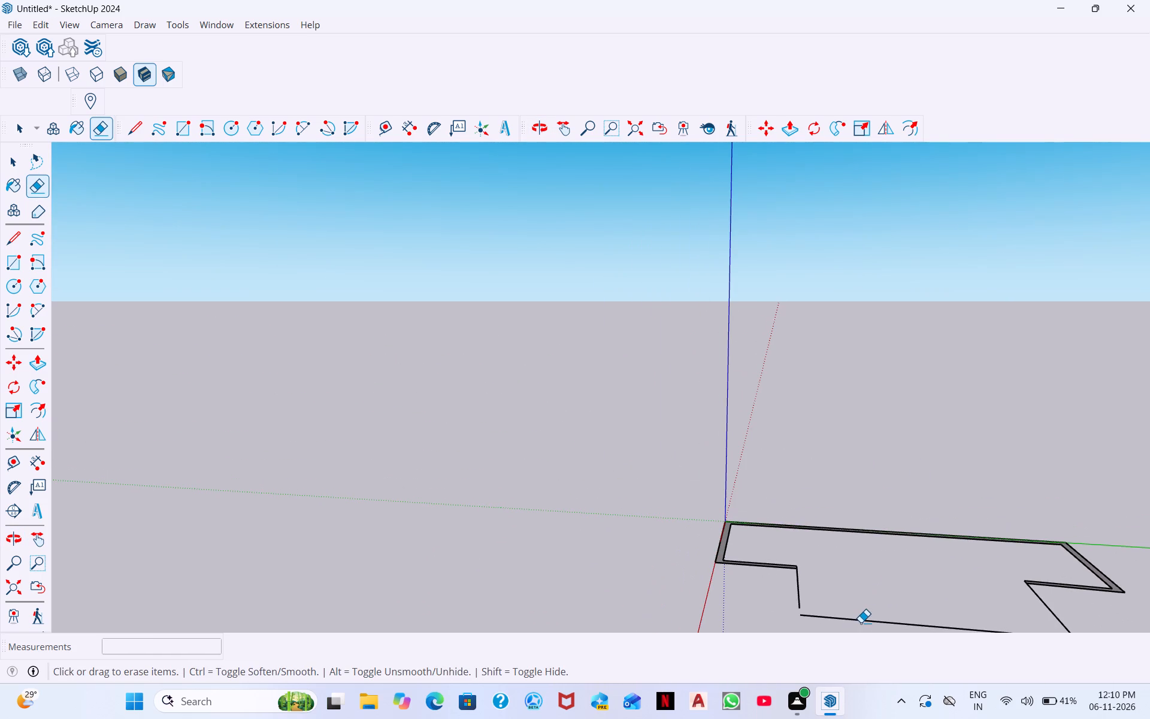
{"action": "scroll", "coordinate": [861, 618], "scroll_direction": "up", "scroll_amount": 1}
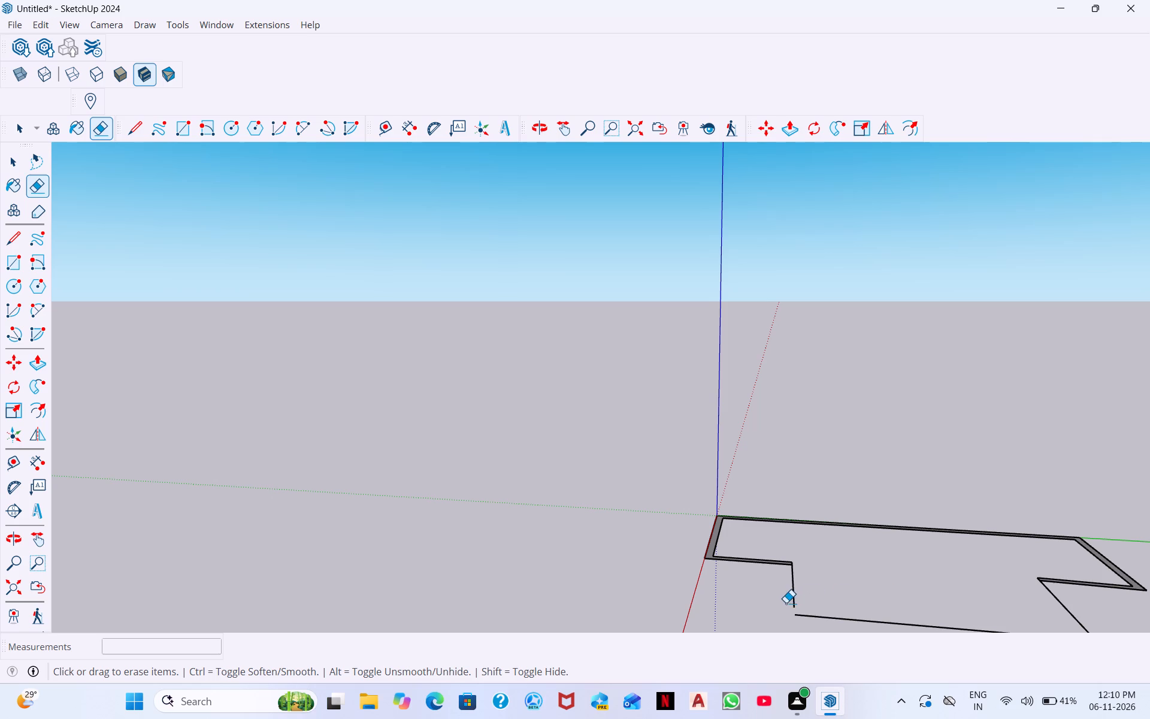
{"action": "scroll", "coordinate": [786, 603], "scroll_direction": "up", "scroll_amount": 2}
{"action": "scroll", "coordinate": [925, 563], "scroll_direction": "down", "scroll_amount": 9}
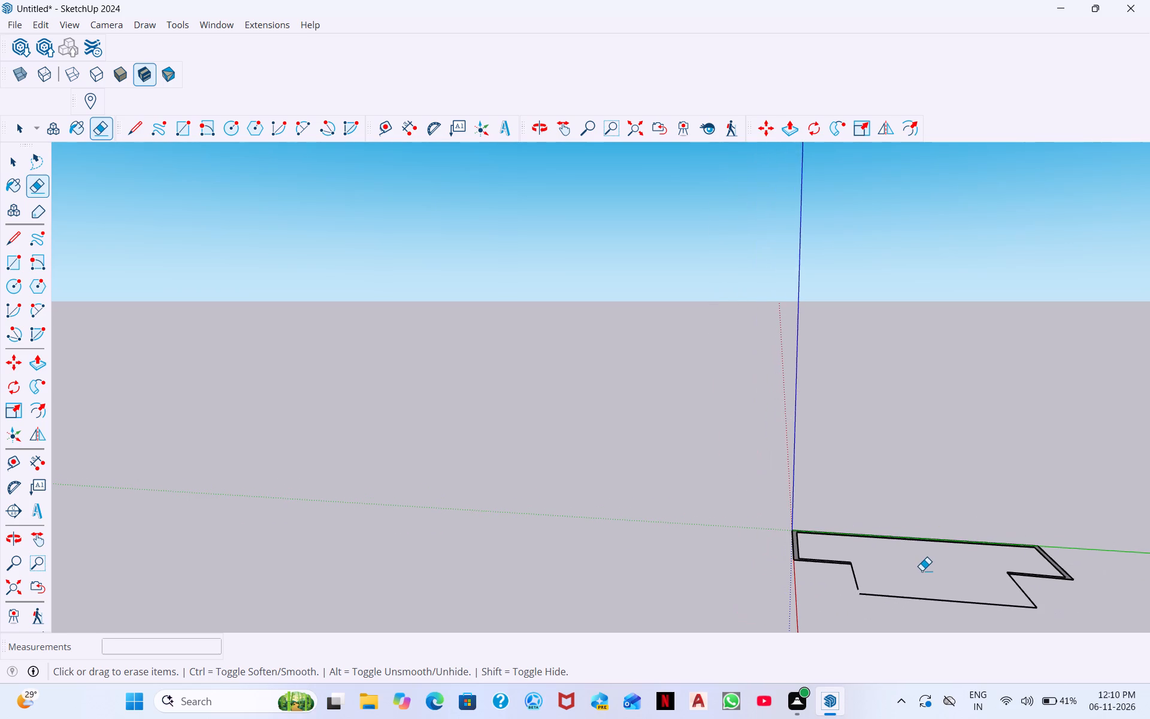
{"action": "scroll", "coordinate": [942, 556], "scroll_direction": "up", "scroll_amount": 1}
{"action": "scroll", "coordinate": [942, 563], "scroll_direction": "down", "scroll_amount": 5}
{"action": "scroll", "coordinate": [1022, 606], "scroll_direction": "up", "scroll_amount": 10}
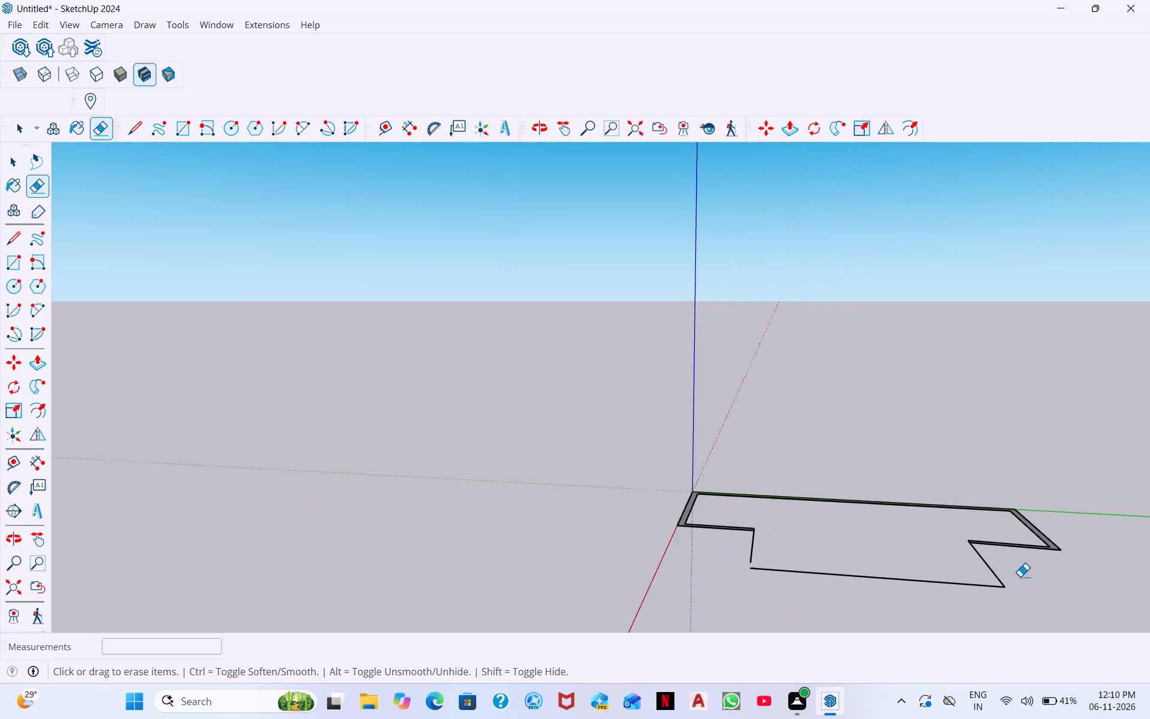
{"action": "scroll", "coordinate": [1020, 576], "scroll_direction": "up", "scroll_amount": 4}
{"action": "scroll", "coordinate": [913, 518], "scroll_direction": "up", "scroll_amount": 5}
{"action": "scroll", "coordinate": [745, 493], "scroll_direction": "up", "scroll_amount": 1}
{"action": "middle_click_drag", "start_coordinate": [738, 521], "coordinate": [747, 604]}
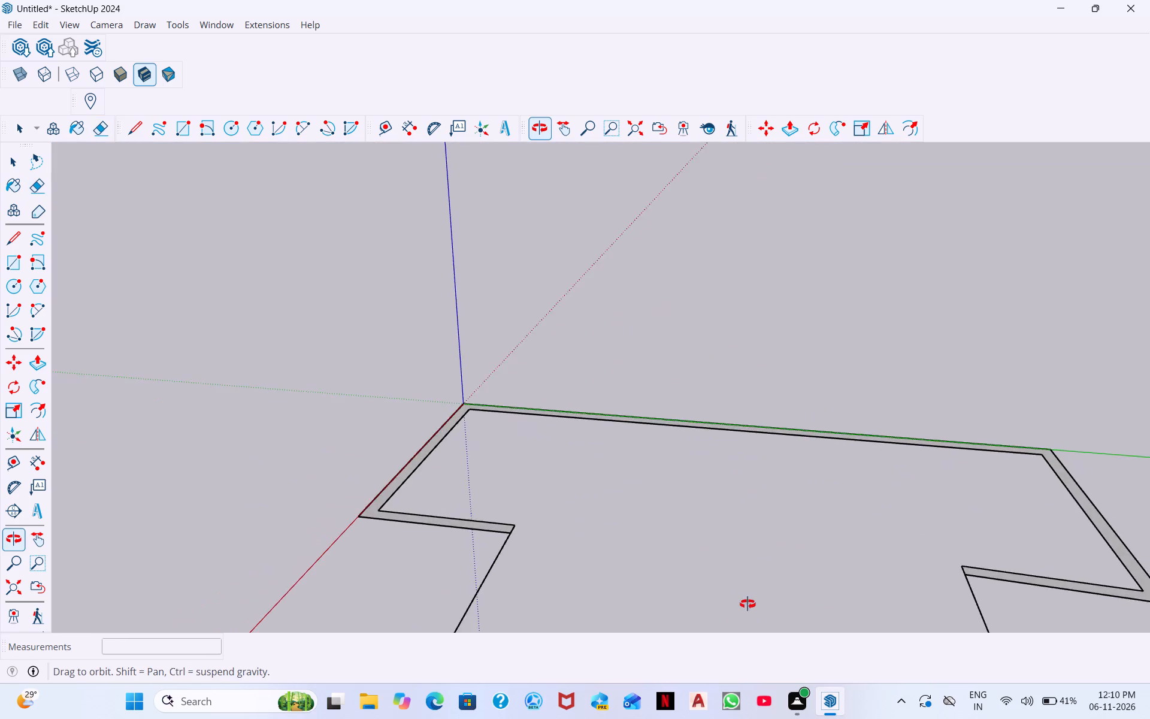
{"action": "middle_click_drag", "start_coordinate": [747, 604], "coordinate": [750, 688]}
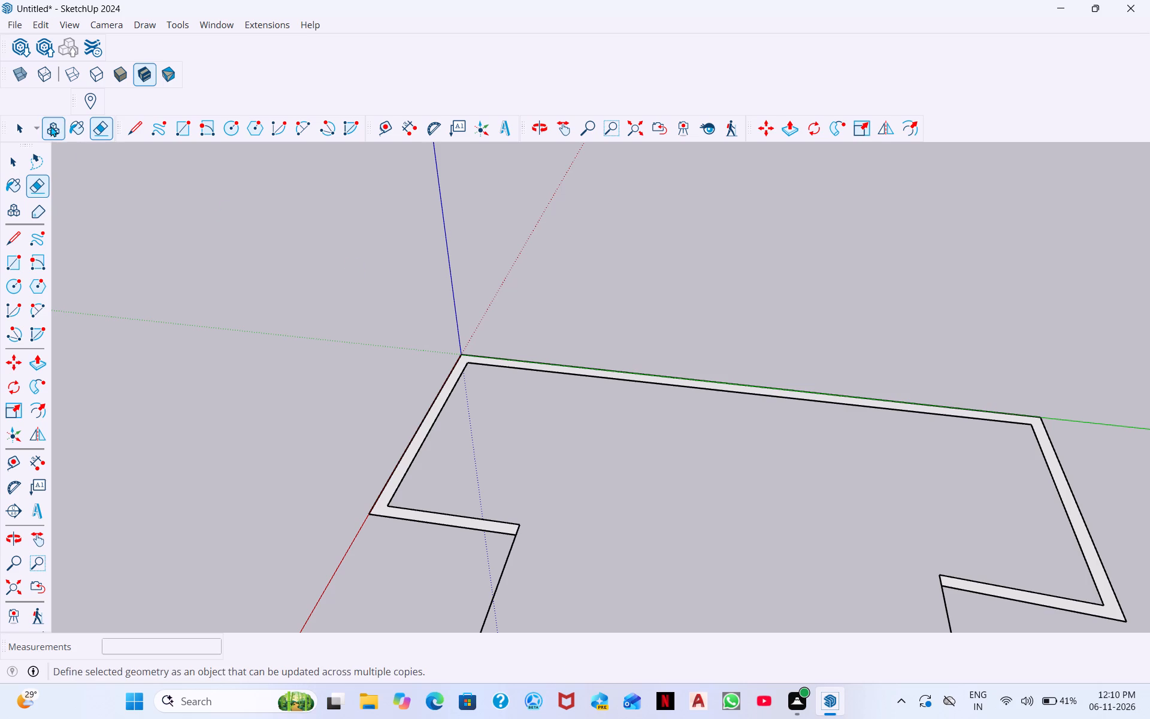
Draw a 15' line along the green direction from the inner edge of the red-axis wall into the room.
{"action": "left_click", "coordinate": [137, 134]}
{"action": "left_click", "coordinate": [437, 425]}
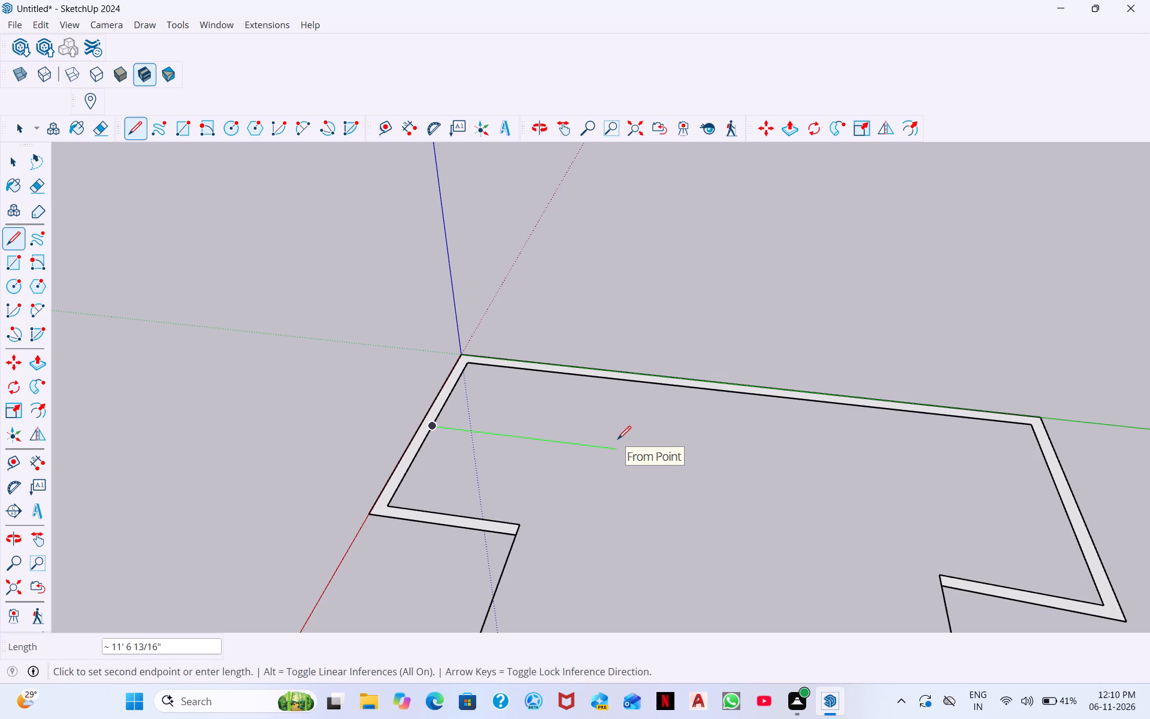
{"action": "type", "text": "15'"}
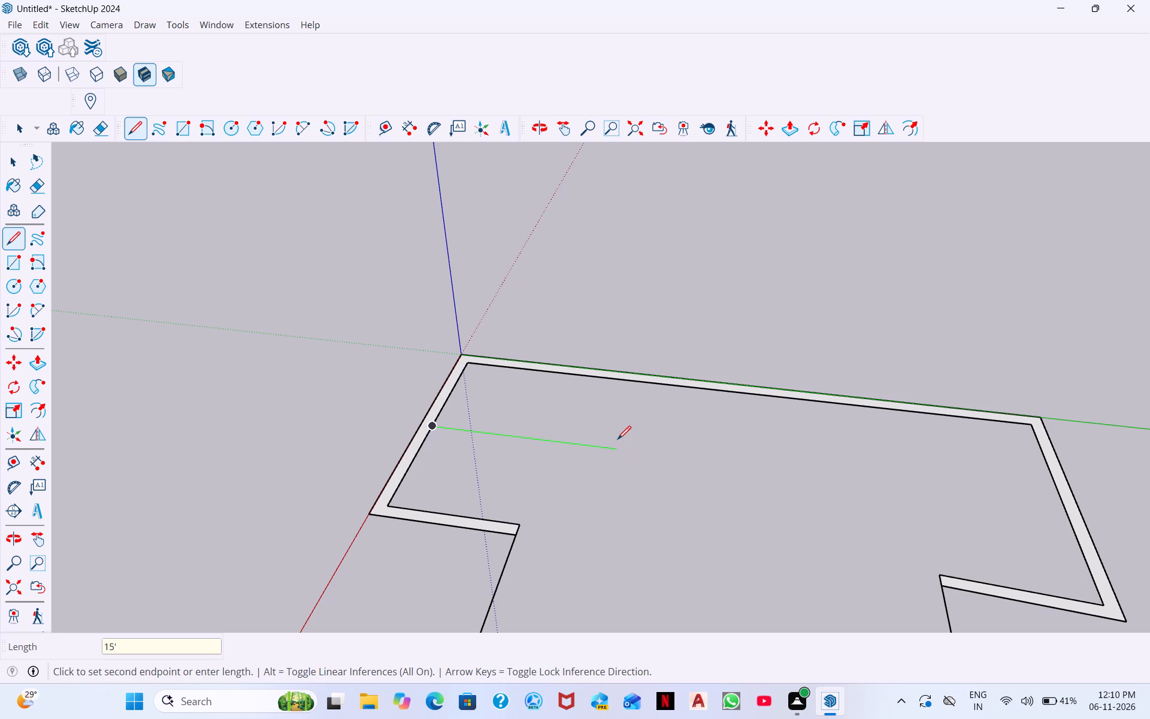
{"action": "key", "text": "Return"}
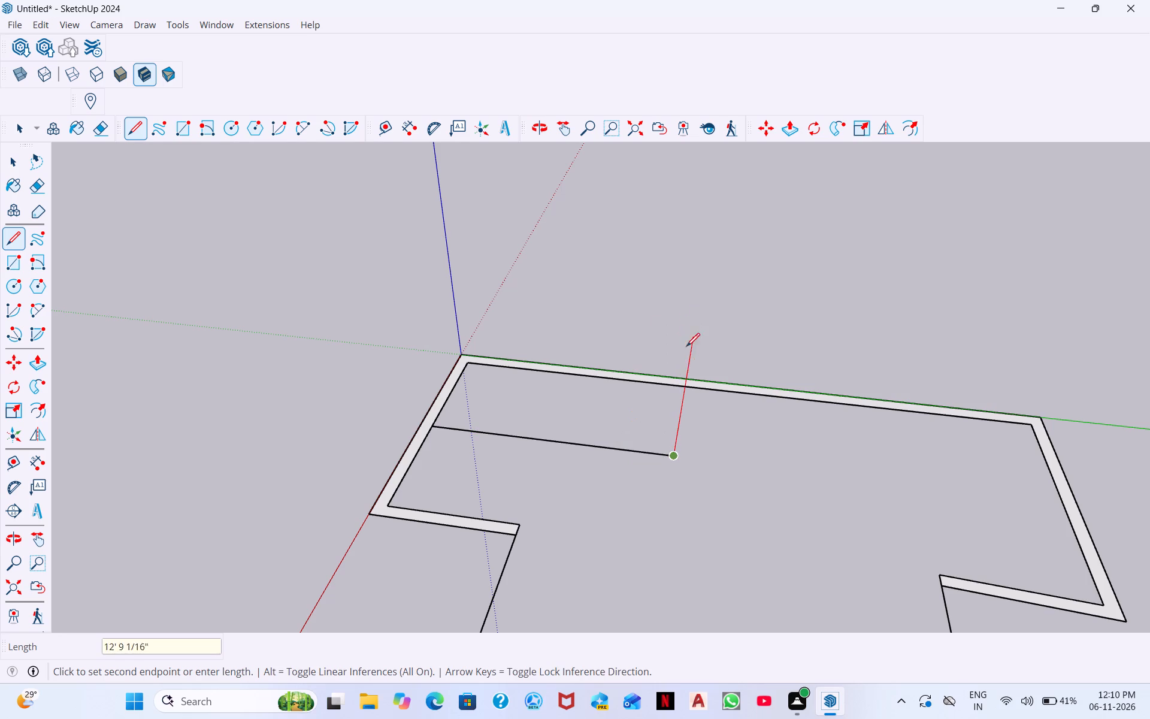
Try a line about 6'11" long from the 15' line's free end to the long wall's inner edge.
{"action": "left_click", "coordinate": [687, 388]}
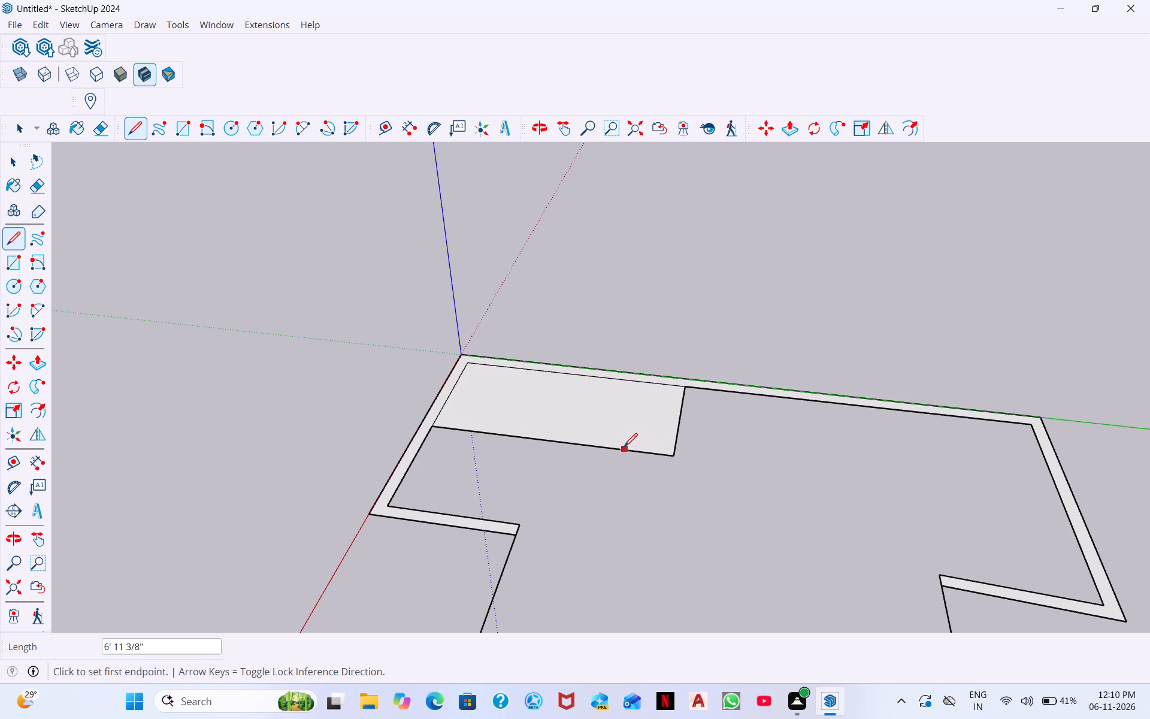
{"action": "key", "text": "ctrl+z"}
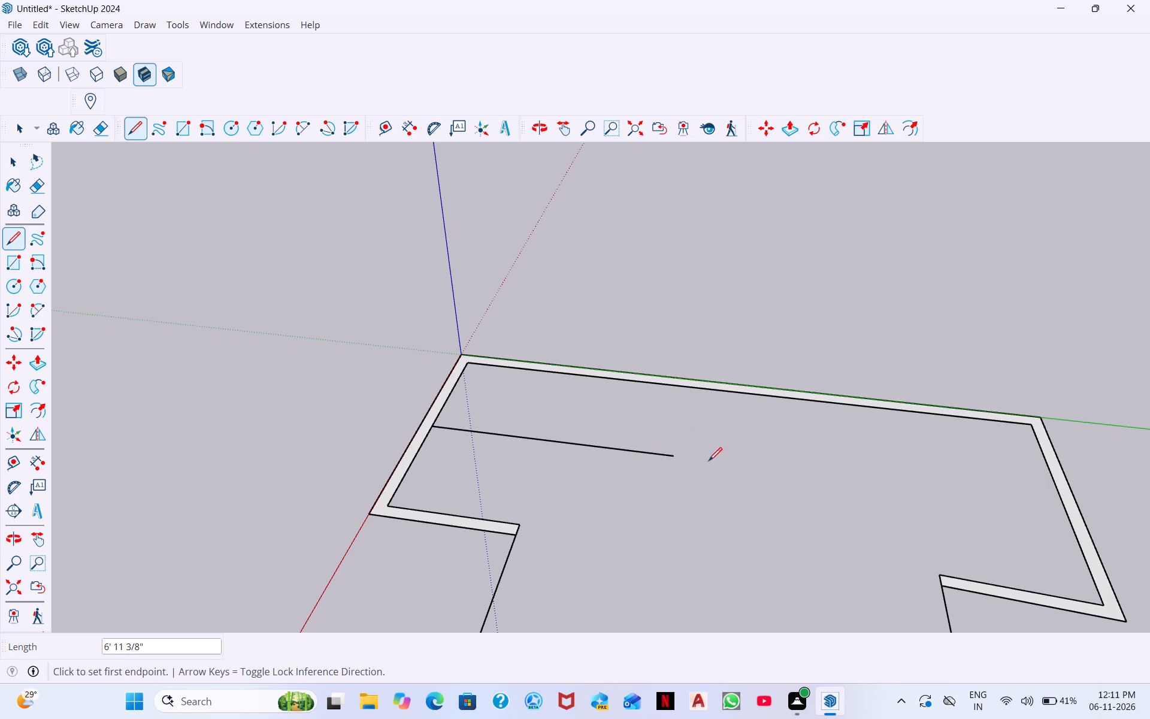
Draw a 15' line along the green direction from the opposite wall's inner edge back toward the first 15' line.
{"action": "left_click", "coordinate": [1055, 490]}
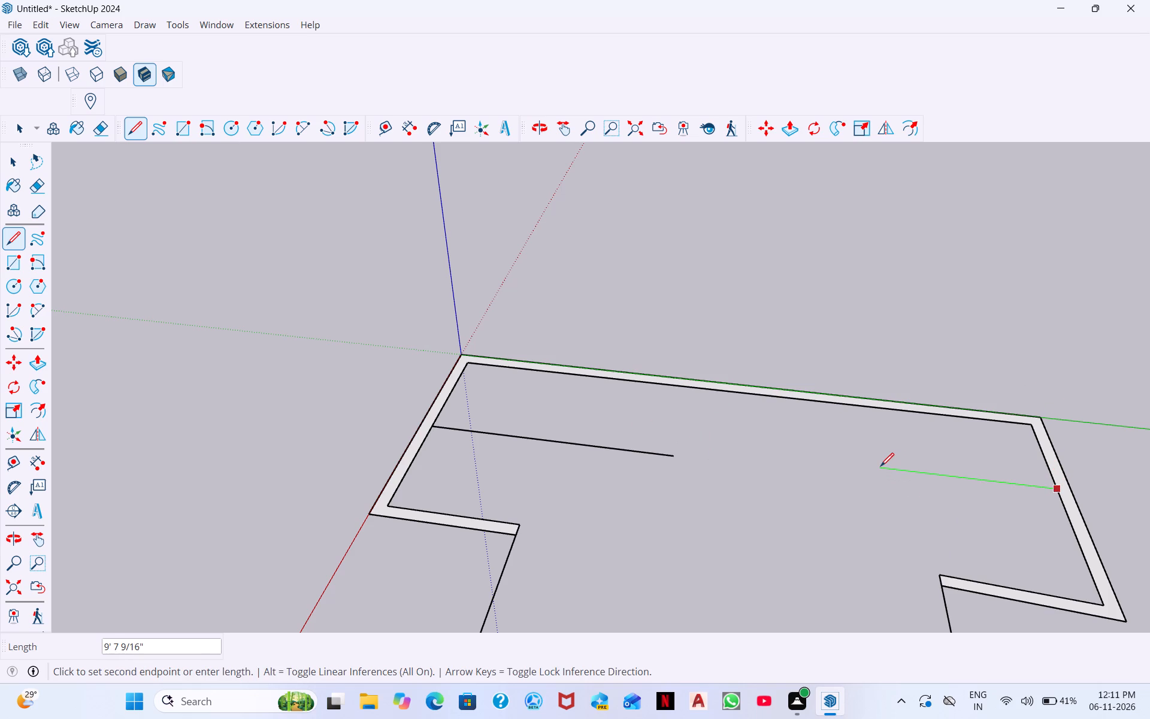
{"action": "type", "text": "15'"}
{"action": "key", "text": "Return"}
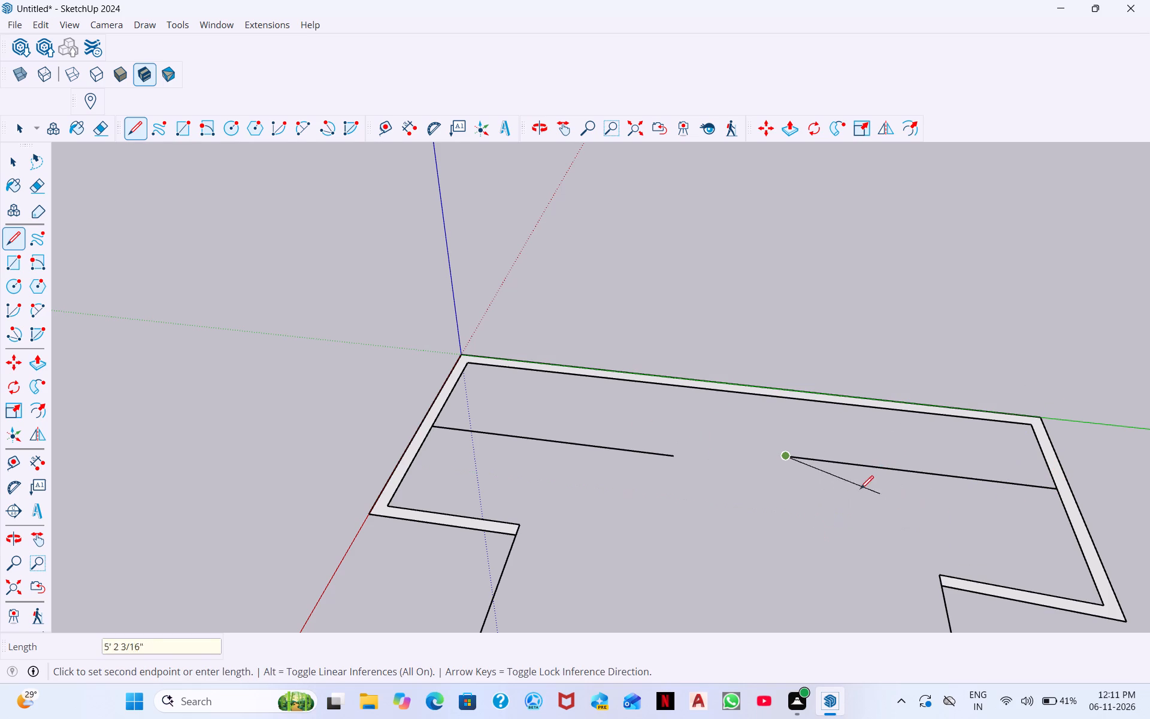
{"action": "middle_click_drag", "start_coordinate": [859, 489], "coordinate": [814, 718]}
{"action": "scroll", "coordinate": [706, 544], "scroll_direction": "up", "scroll_amount": 1}
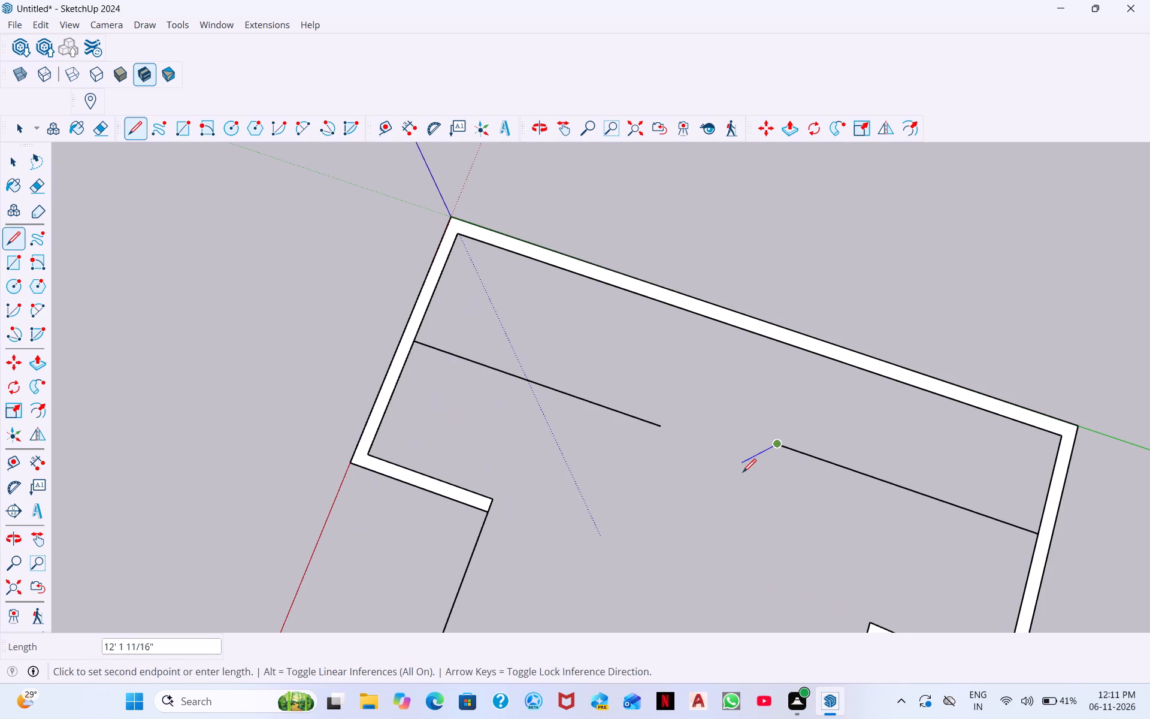
{"action": "key", "text": "Escape"}
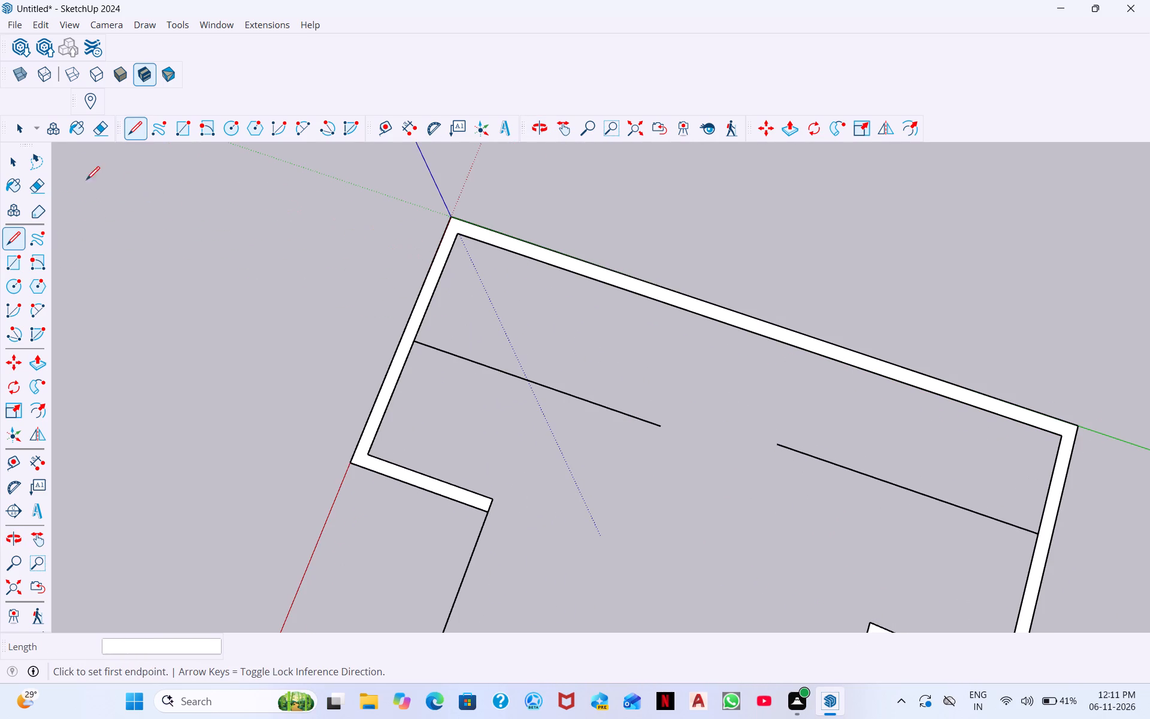
From the first 15' line's free end, draw a line about 9'11" along the red direction, crossing the long green-axis wall.
{"action": "left_click", "coordinate": [137, 129]}
{"action": "left_click_drag", "start_coordinate": [660, 427], "coordinate": [660, 422]}
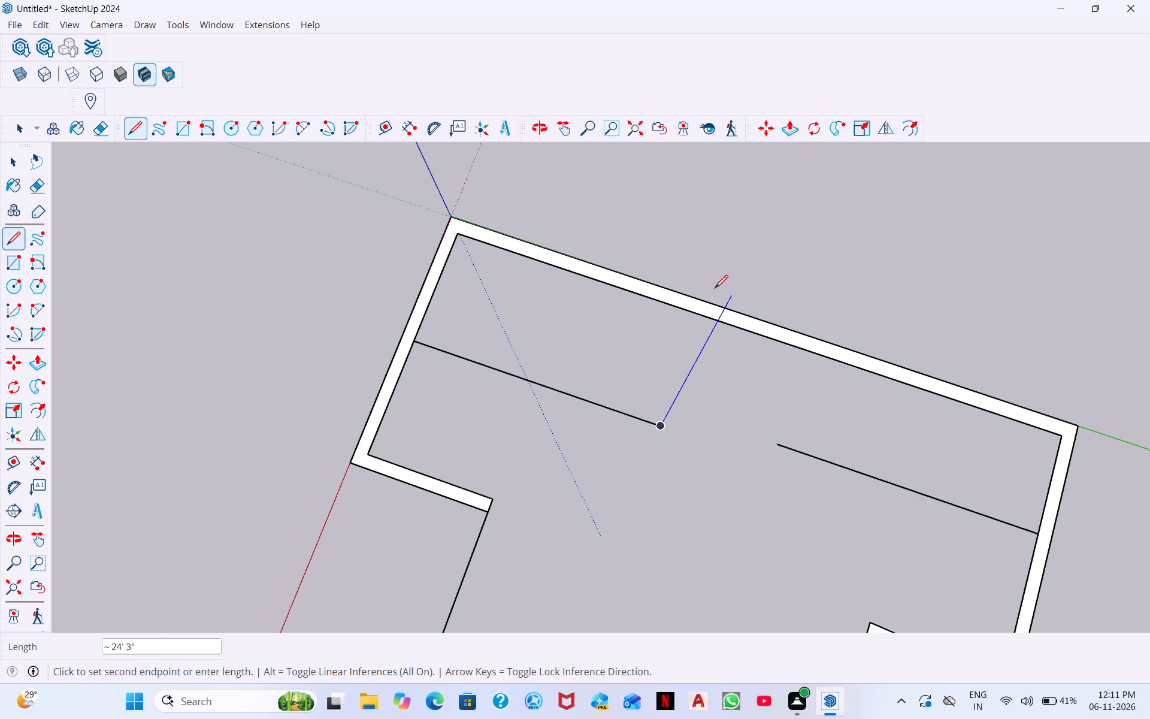
{"action": "left_click", "coordinate": [718, 270]}
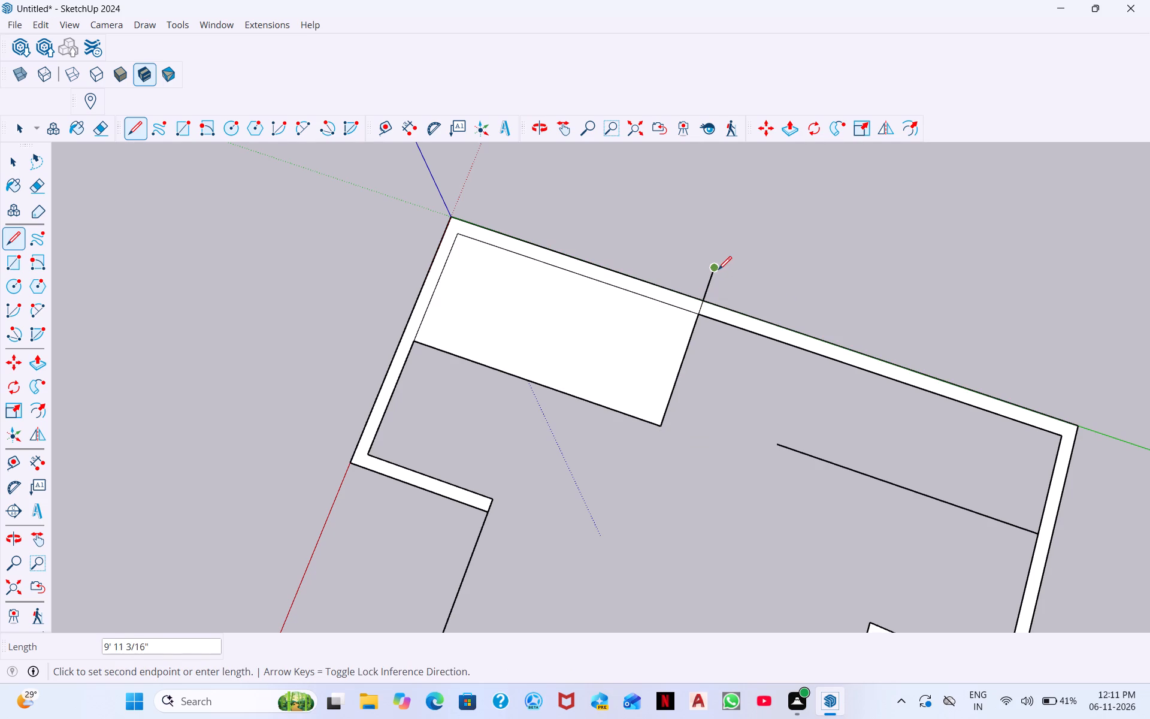
Erase the 15' line that runs from the red-axis wall to the inner end of the crossing line.
{"action": "key", "text": "Escape"}
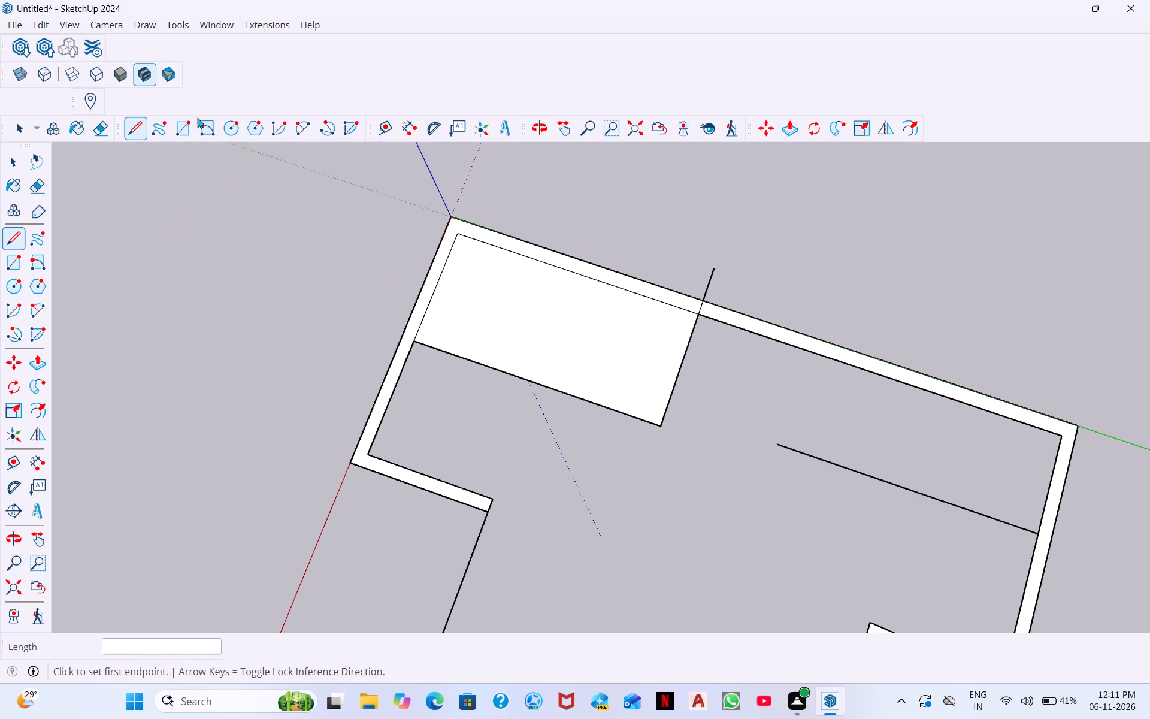
{"action": "left_click", "coordinate": [37, 179]}
{"action": "left_click", "coordinate": [550, 306]}
{"action": "left_click", "coordinate": [550, 307]}
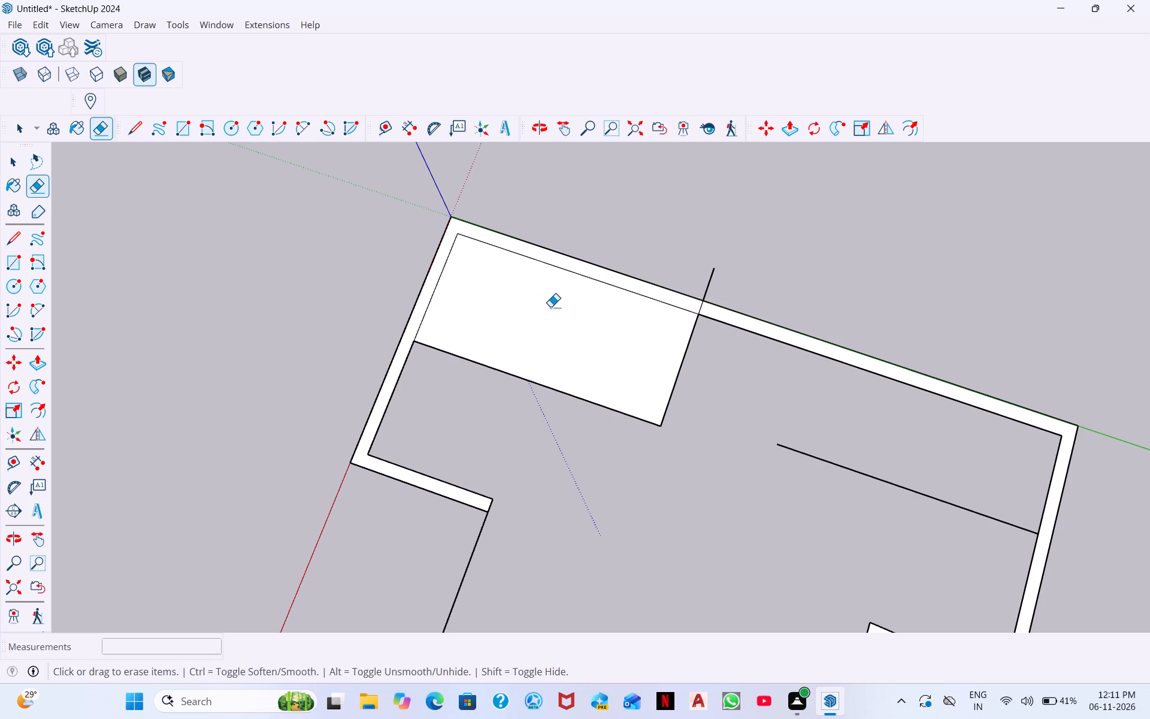
{"action": "left_click_drag", "start_coordinate": [550, 307], "coordinate": [565, 354]}
{"action": "left_click_drag", "start_coordinate": [565, 358], "coordinate": [559, 403]}
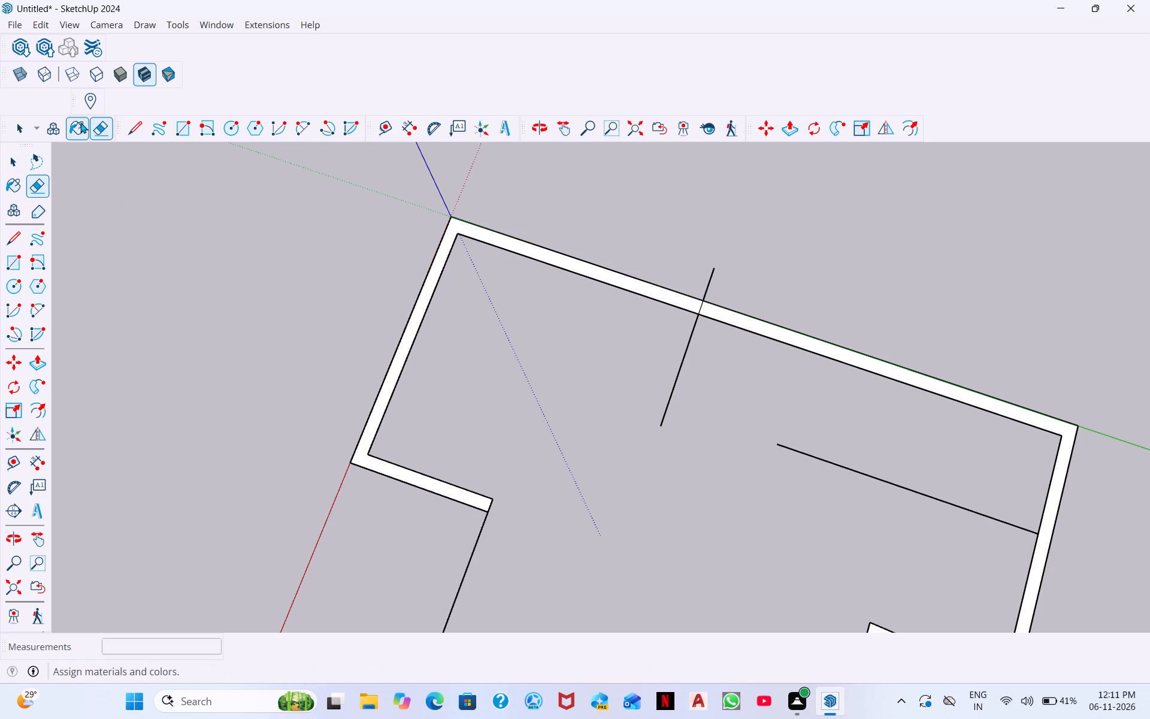
Draw a line along the red direction from the remaining 15' line's free end, crossing past the long green-axis wall.
{"action": "left_click", "coordinate": [138, 125]}
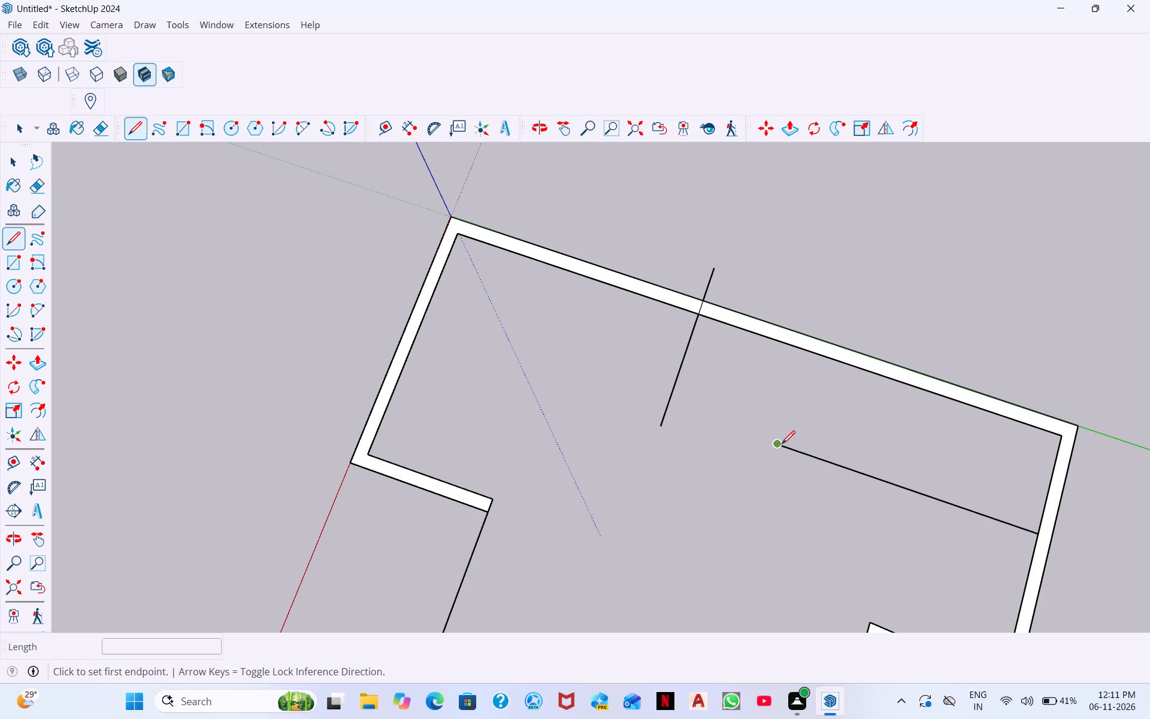
{"action": "left_click", "coordinate": [775, 447]}
{"action": "left_click", "coordinate": [825, 289]}
{"action": "key", "text": "Escape"}
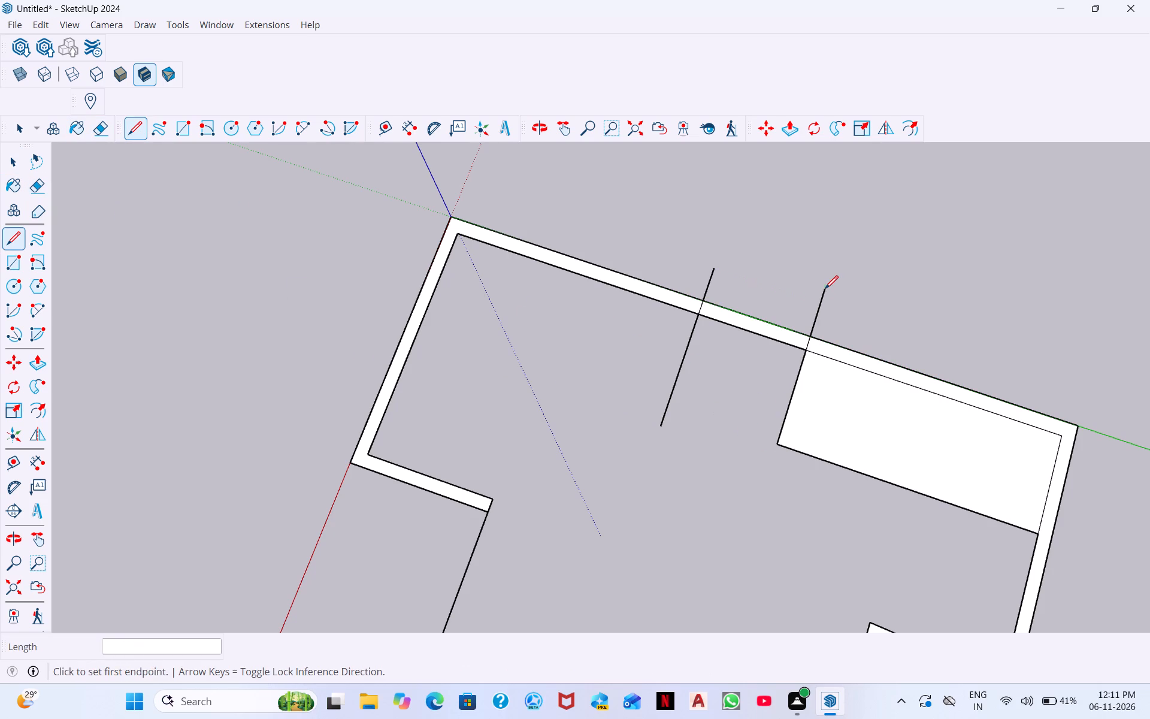
Erase the remaining 15' line that runs from the opposite wall to the second crossing line.
{"action": "left_click", "coordinate": [28, 197]}
{"action": "left_click_drag", "start_coordinate": [837, 406], "coordinate": [828, 445]}
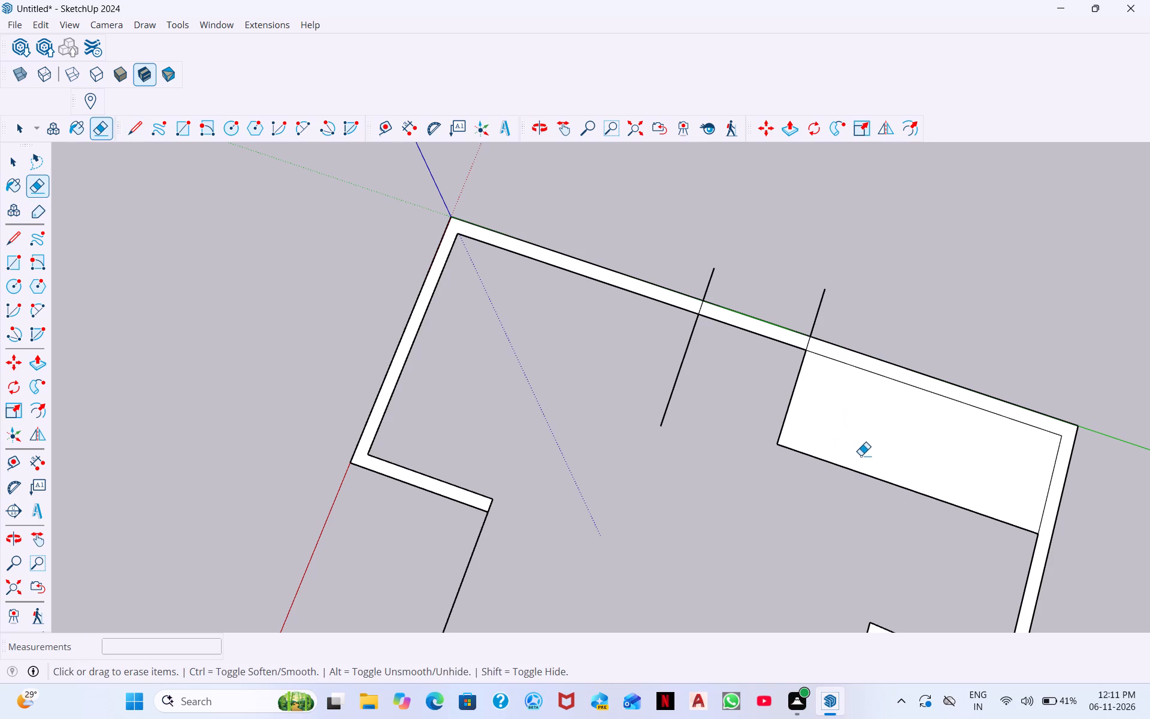
{"action": "left_click_drag", "start_coordinate": [861, 452], "coordinate": [855, 472]}
Measure the gap between the two crossing lines along the long wall's inner edge.
{"action": "middle_click_drag", "start_coordinate": [721, 409], "coordinate": [774, 371]}
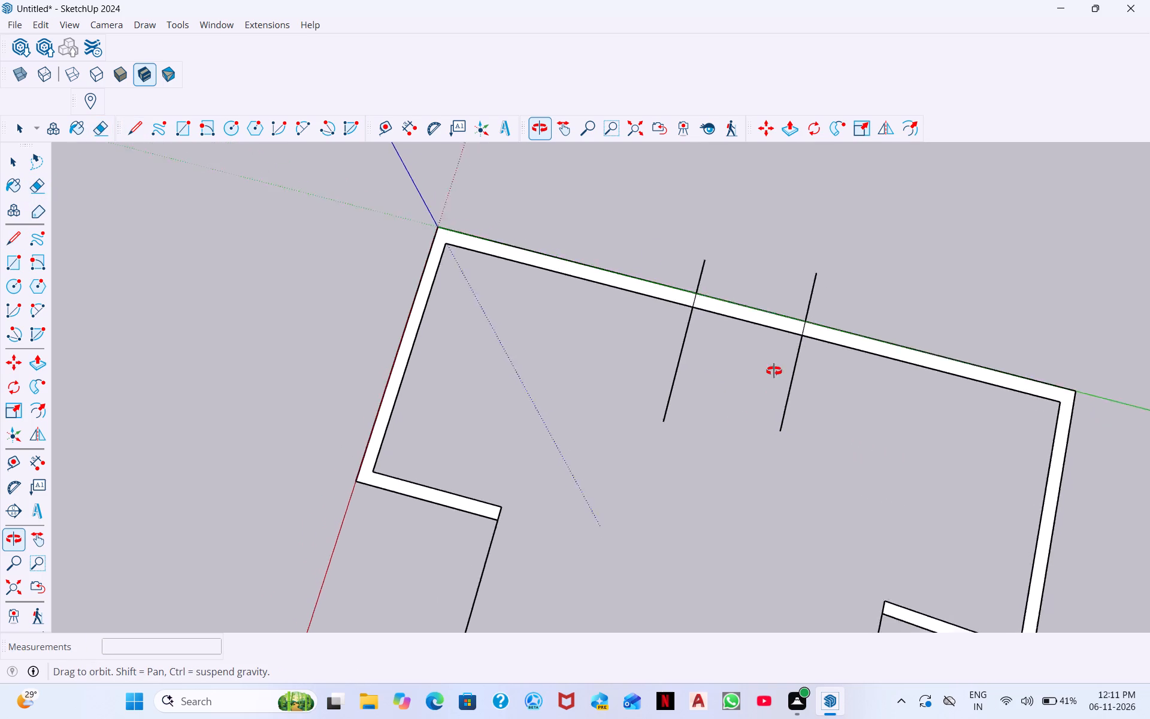
{"action": "middle_click_drag", "start_coordinate": [774, 371], "coordinate": [798, 267]}
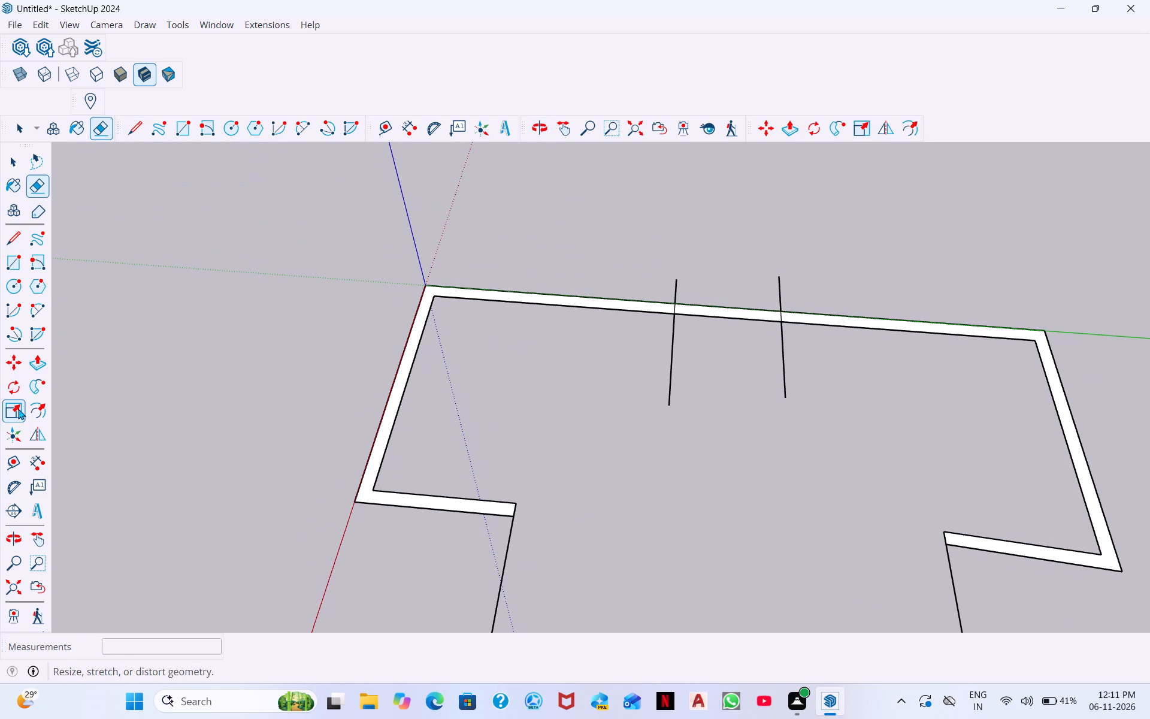
{"action": "left_click", "coordinate": [27, 463]}
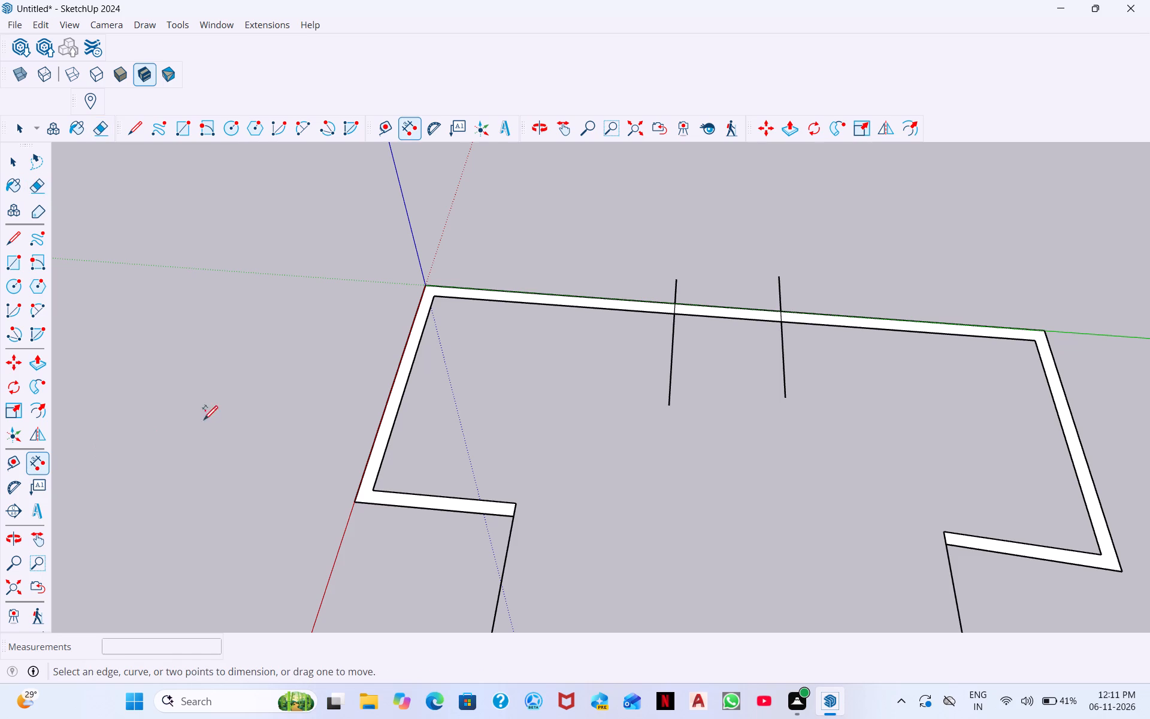
{"action": "scroll", "coordinate": [736, 316], "scroll_direction": "up", "scroll_amount": 4}
{"action": "scroll", "coordinate": [621, 313], "scroll_direction": "up", "scroll_amount": 5}
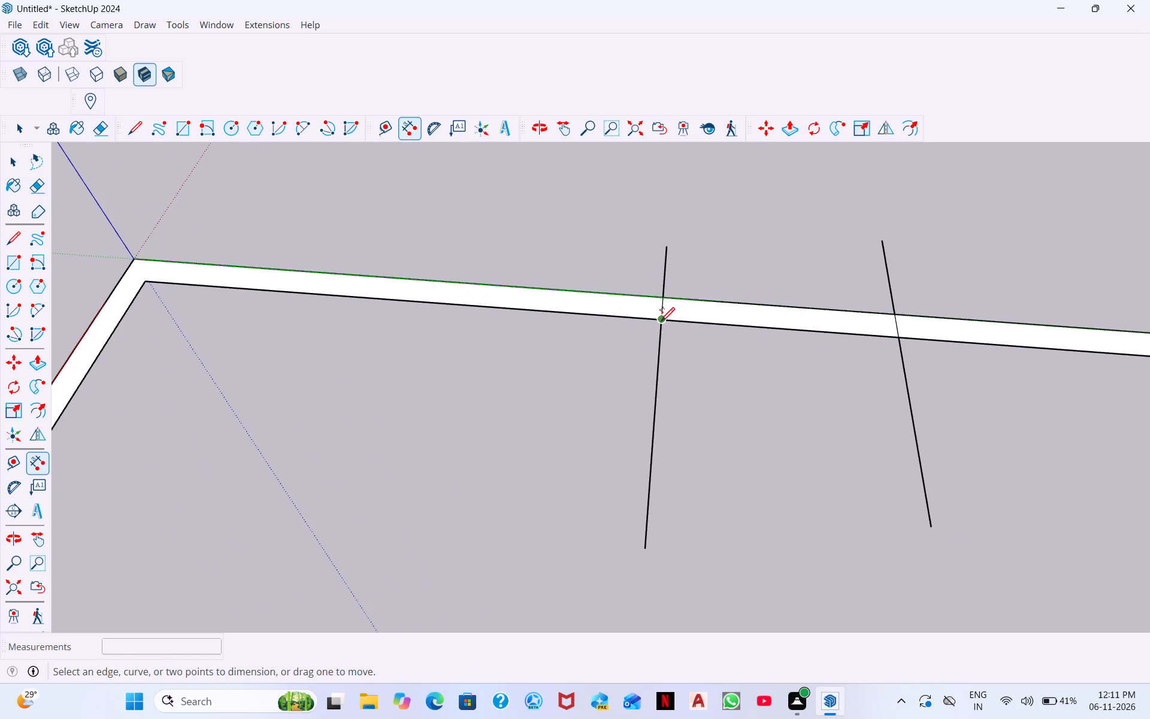
{"action": "left_click", "coordinate": [661, 321]}
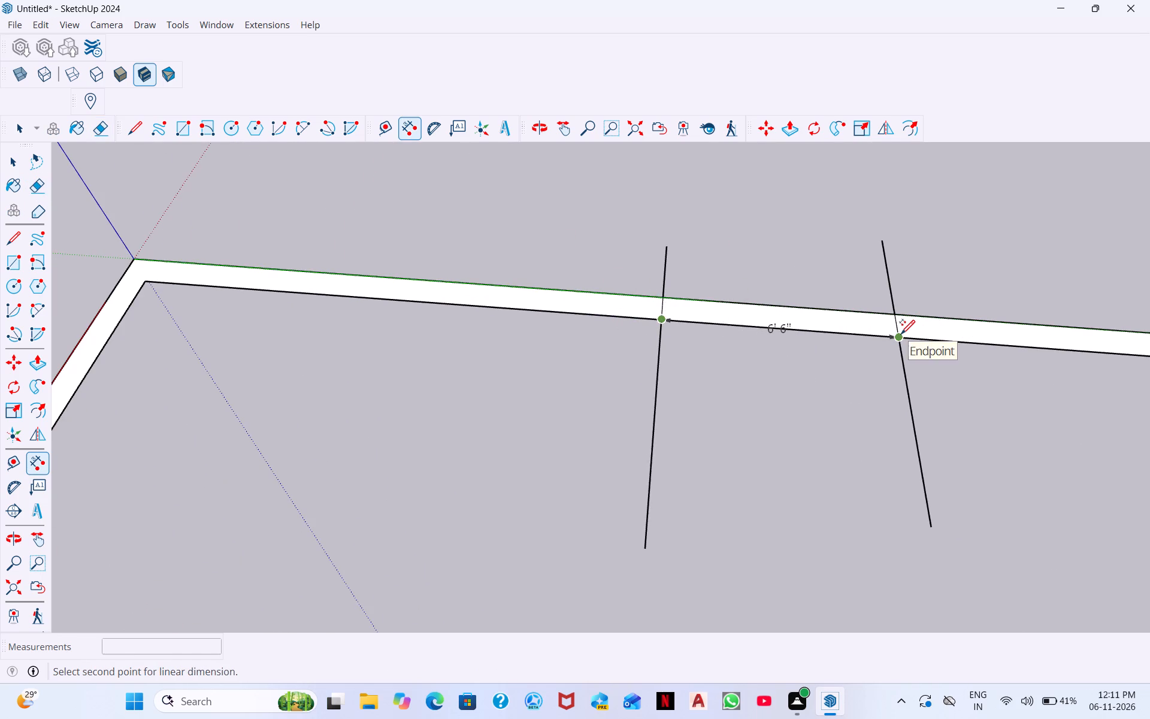
{"action": "left_click", "coordinate": [901, 333]}
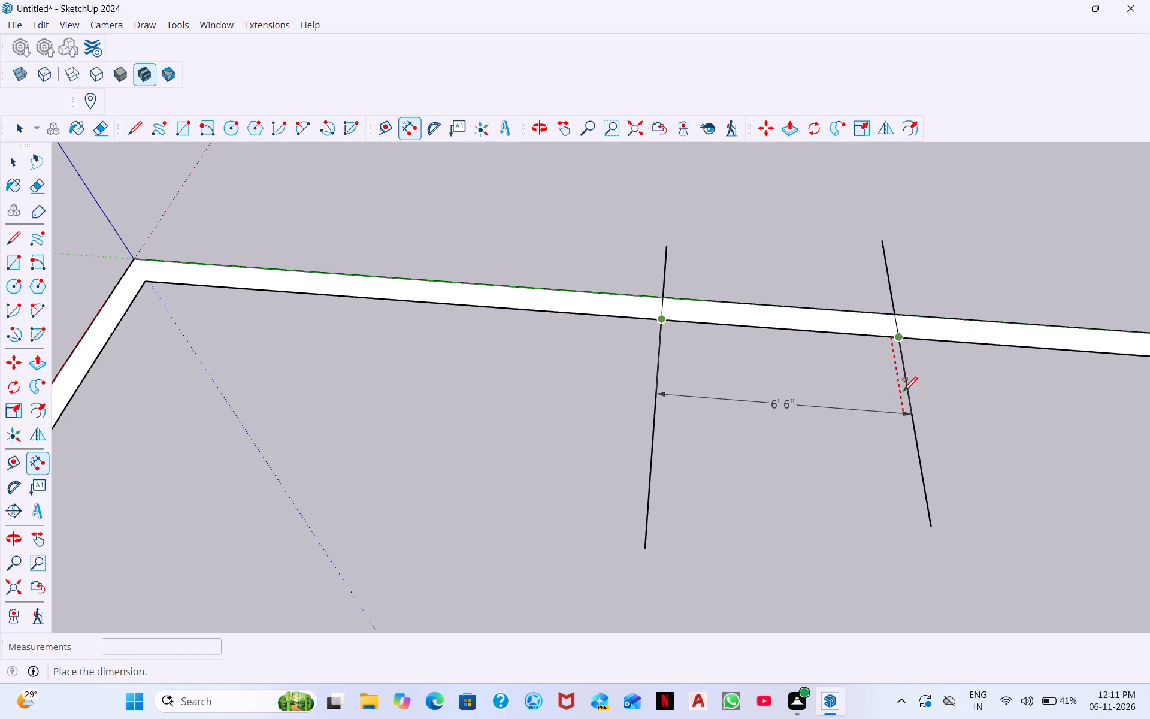
{"action": "scroll", "coordinate": [908, 330], "scroll_direction": "up", "scroll_amount": 13}
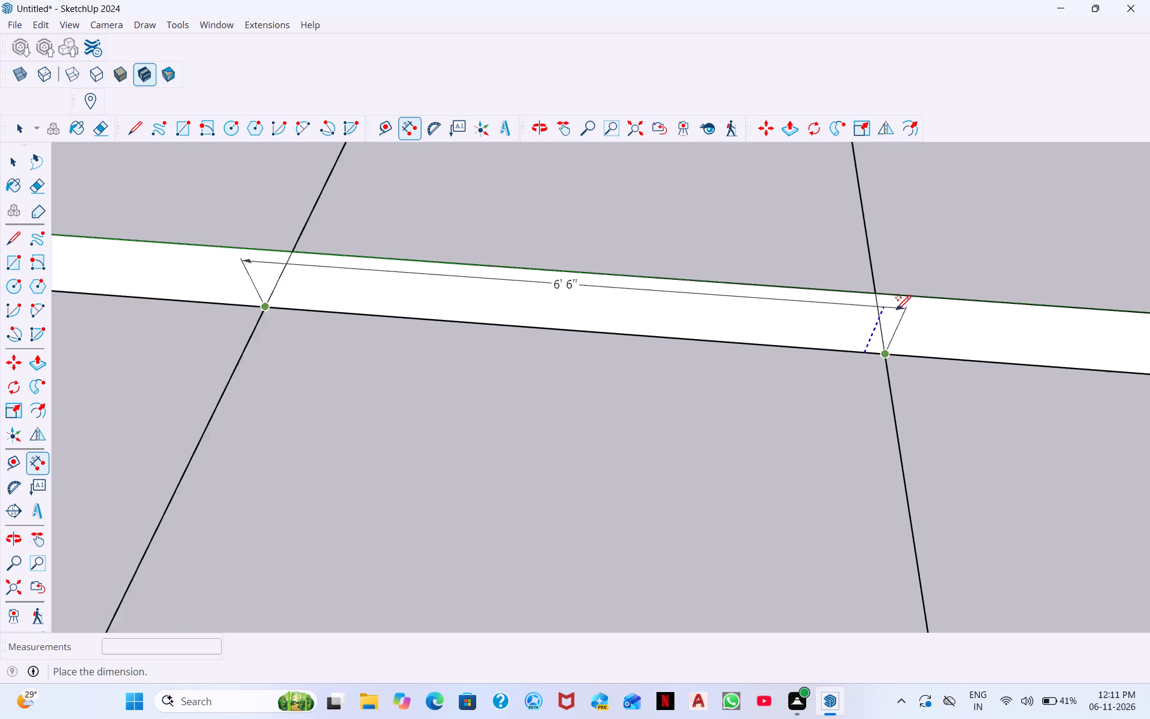
{"action": "scroll", "coordinate": [897, 309], "scroll_direction": "up", "scroll_amount": 2}
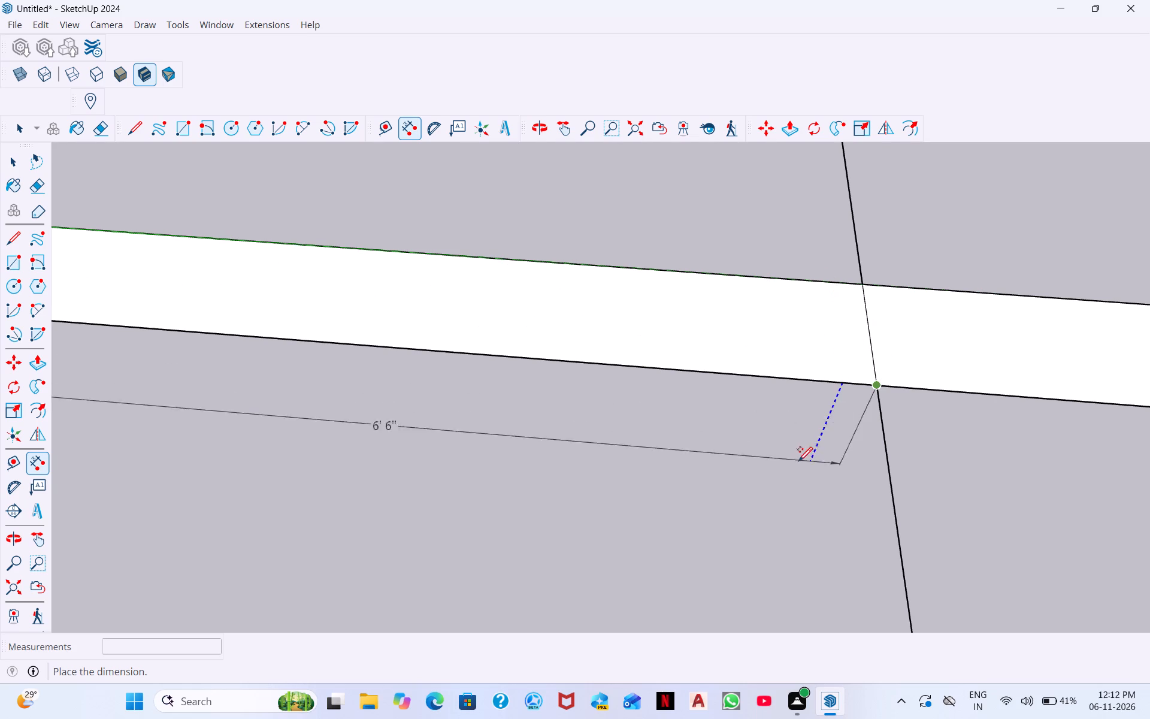
{"action": "key", "text": "Escape"}
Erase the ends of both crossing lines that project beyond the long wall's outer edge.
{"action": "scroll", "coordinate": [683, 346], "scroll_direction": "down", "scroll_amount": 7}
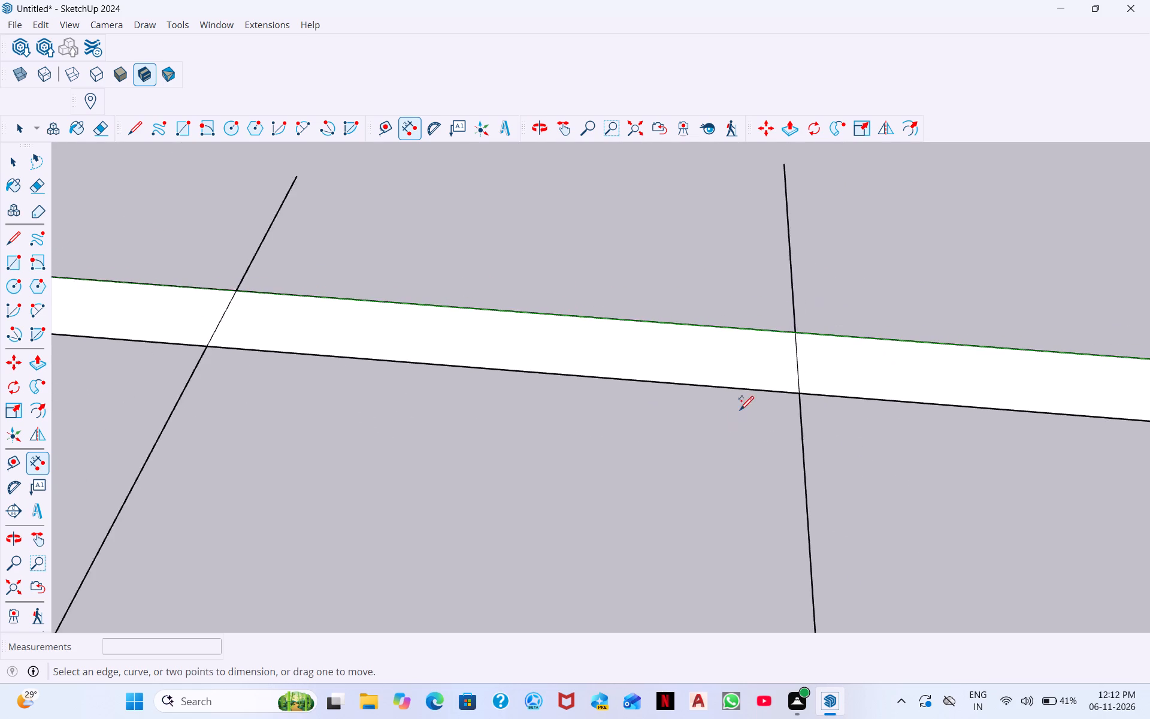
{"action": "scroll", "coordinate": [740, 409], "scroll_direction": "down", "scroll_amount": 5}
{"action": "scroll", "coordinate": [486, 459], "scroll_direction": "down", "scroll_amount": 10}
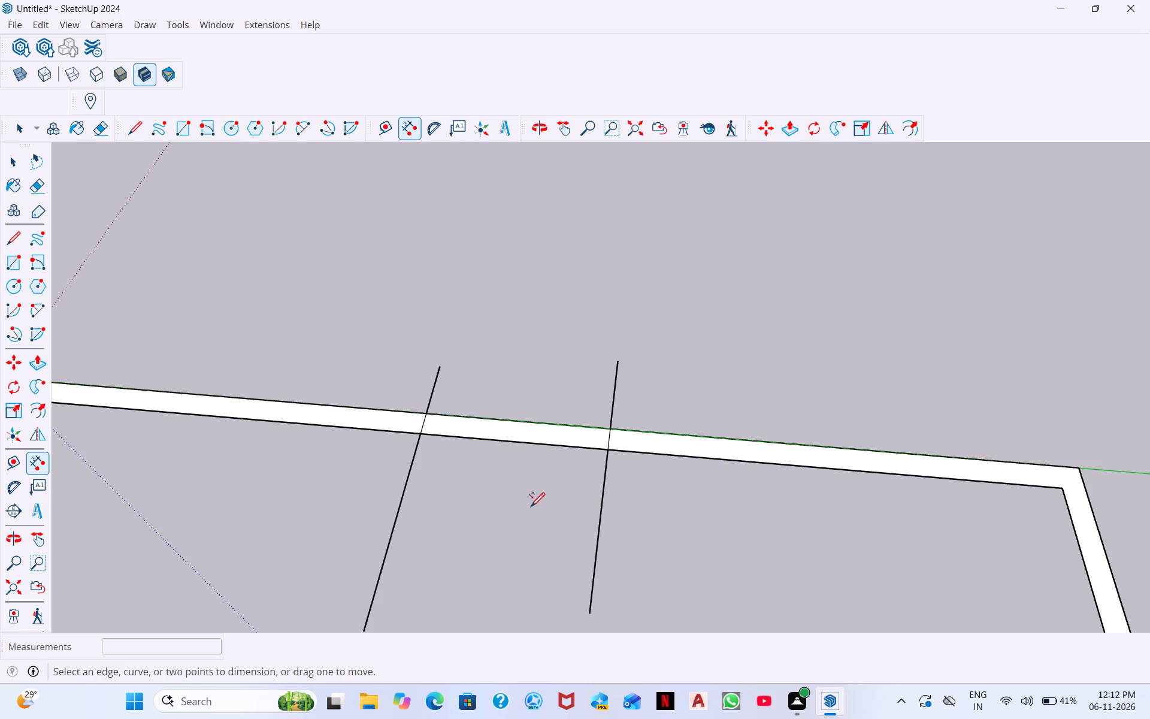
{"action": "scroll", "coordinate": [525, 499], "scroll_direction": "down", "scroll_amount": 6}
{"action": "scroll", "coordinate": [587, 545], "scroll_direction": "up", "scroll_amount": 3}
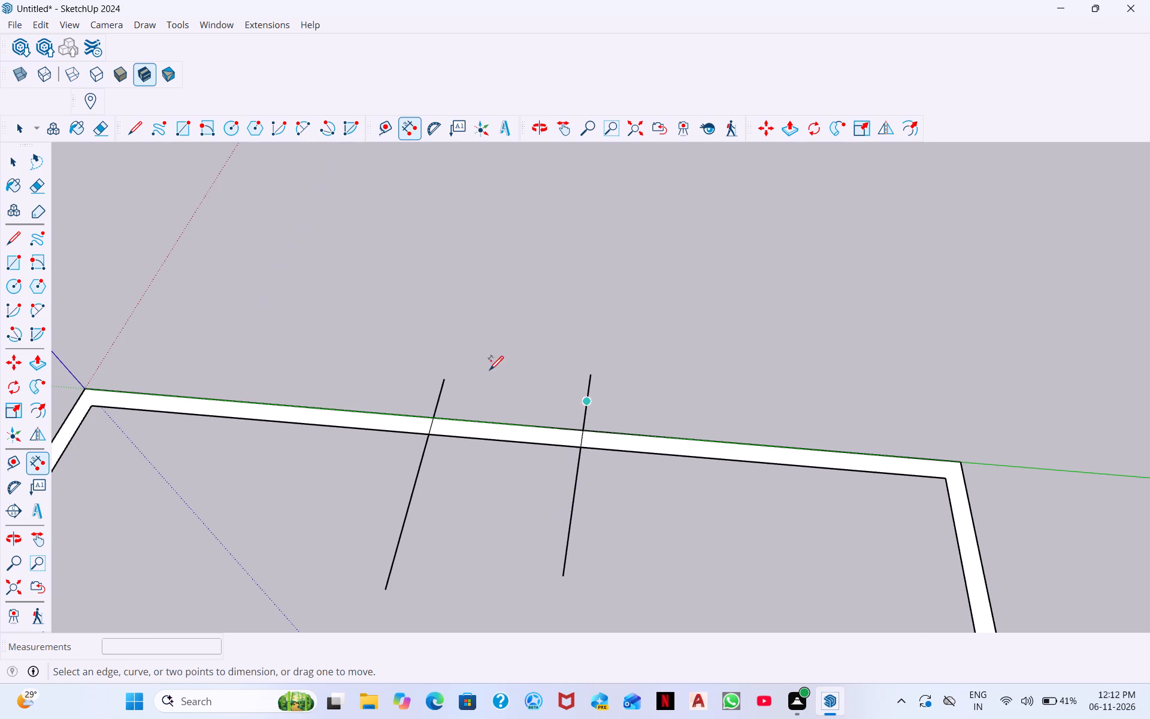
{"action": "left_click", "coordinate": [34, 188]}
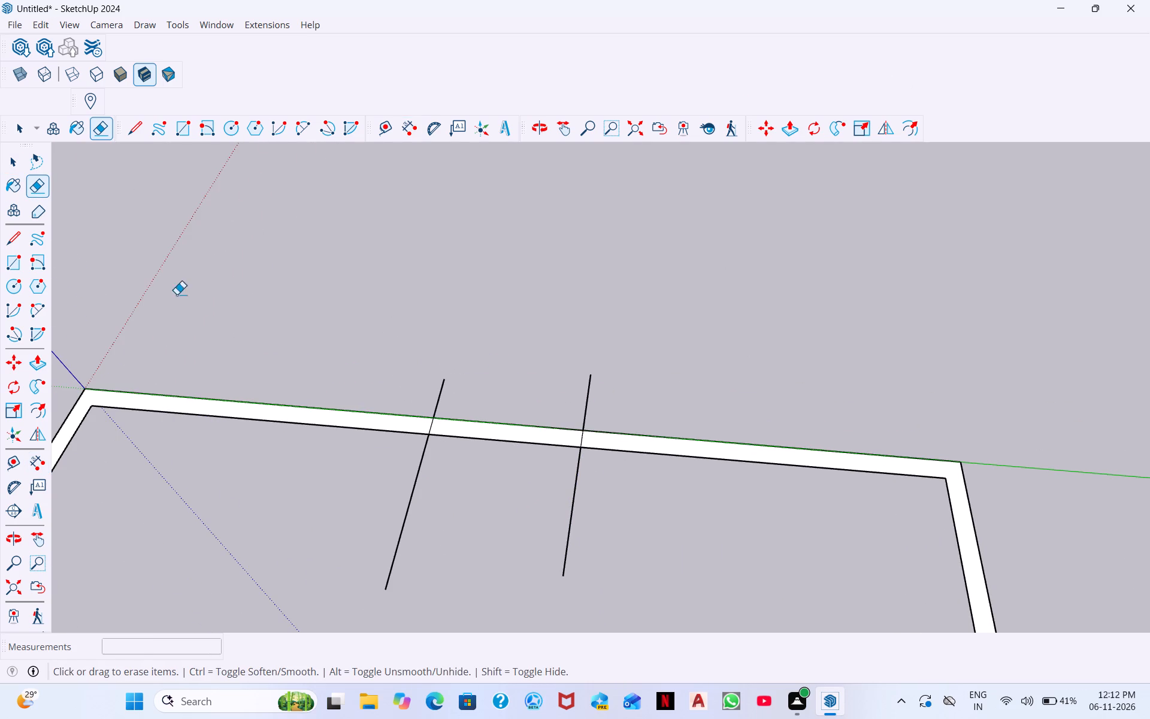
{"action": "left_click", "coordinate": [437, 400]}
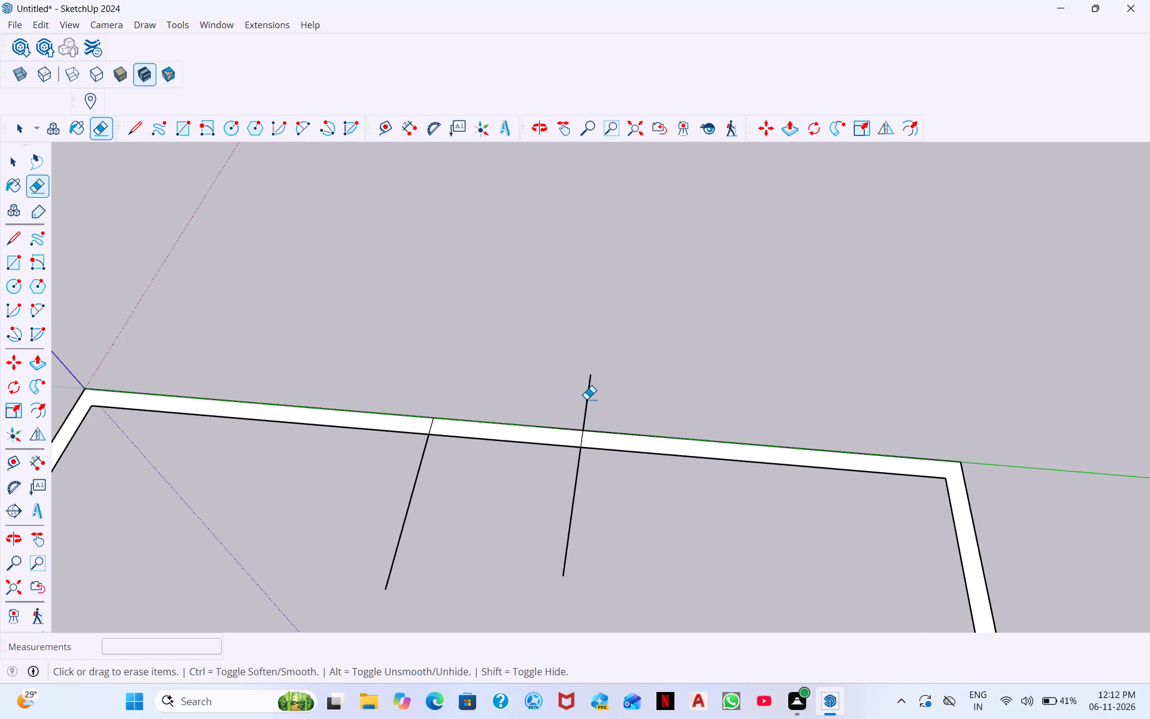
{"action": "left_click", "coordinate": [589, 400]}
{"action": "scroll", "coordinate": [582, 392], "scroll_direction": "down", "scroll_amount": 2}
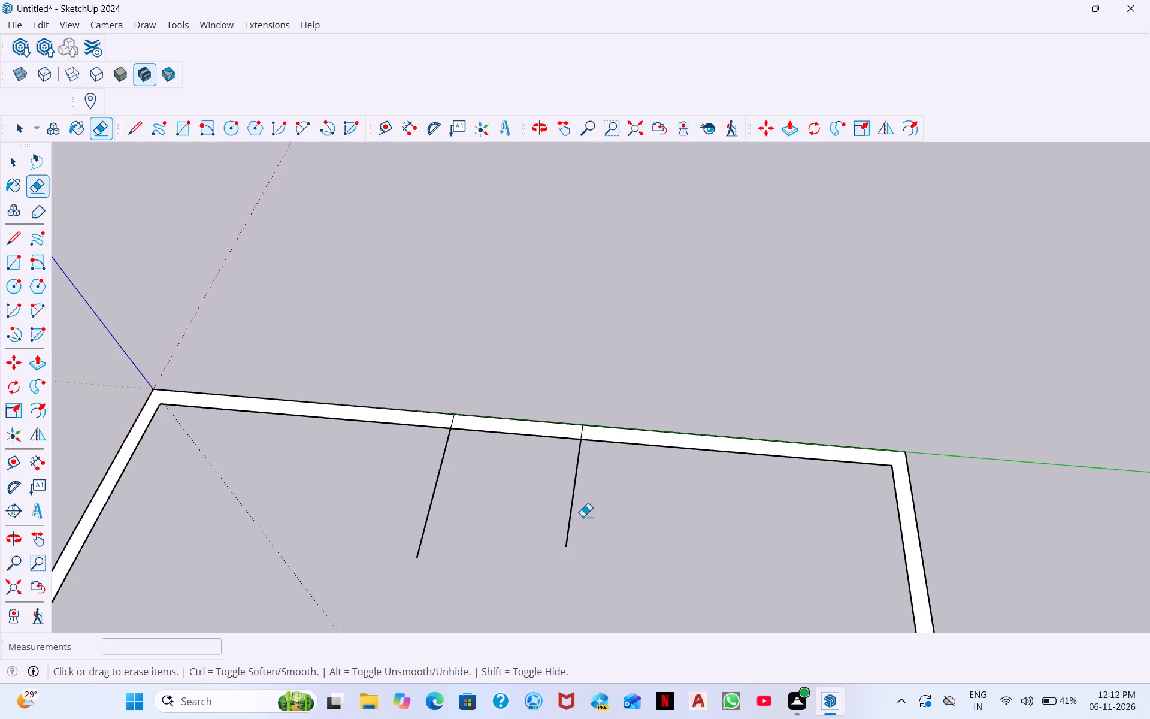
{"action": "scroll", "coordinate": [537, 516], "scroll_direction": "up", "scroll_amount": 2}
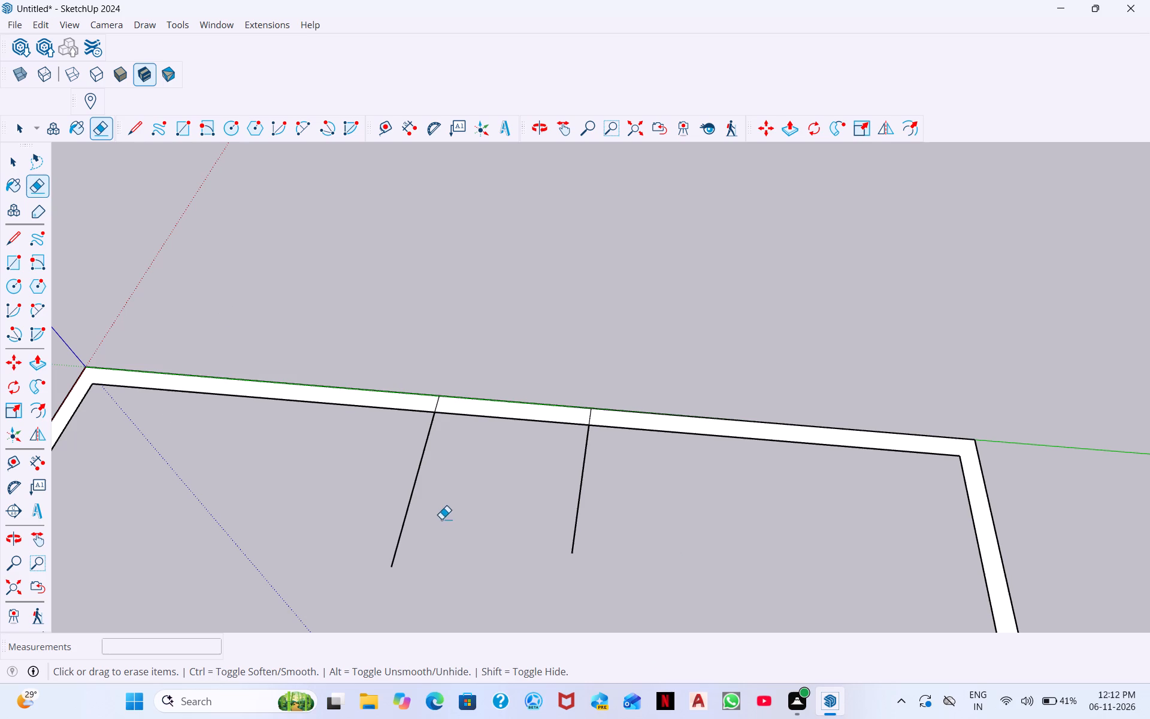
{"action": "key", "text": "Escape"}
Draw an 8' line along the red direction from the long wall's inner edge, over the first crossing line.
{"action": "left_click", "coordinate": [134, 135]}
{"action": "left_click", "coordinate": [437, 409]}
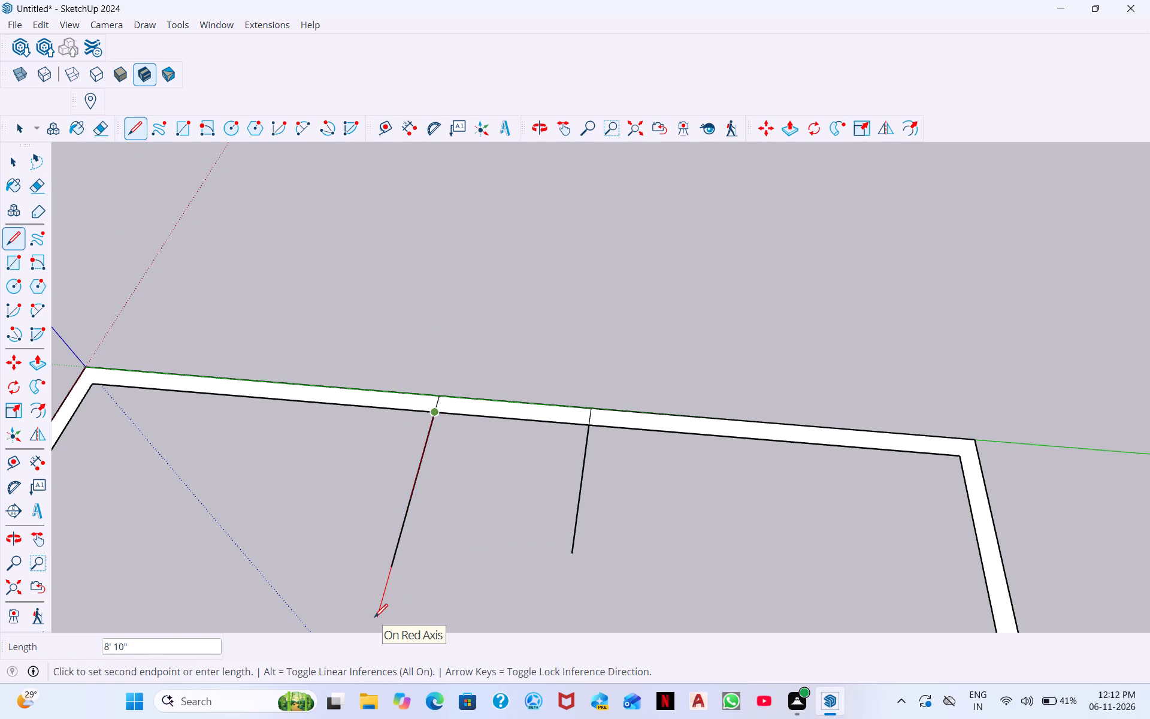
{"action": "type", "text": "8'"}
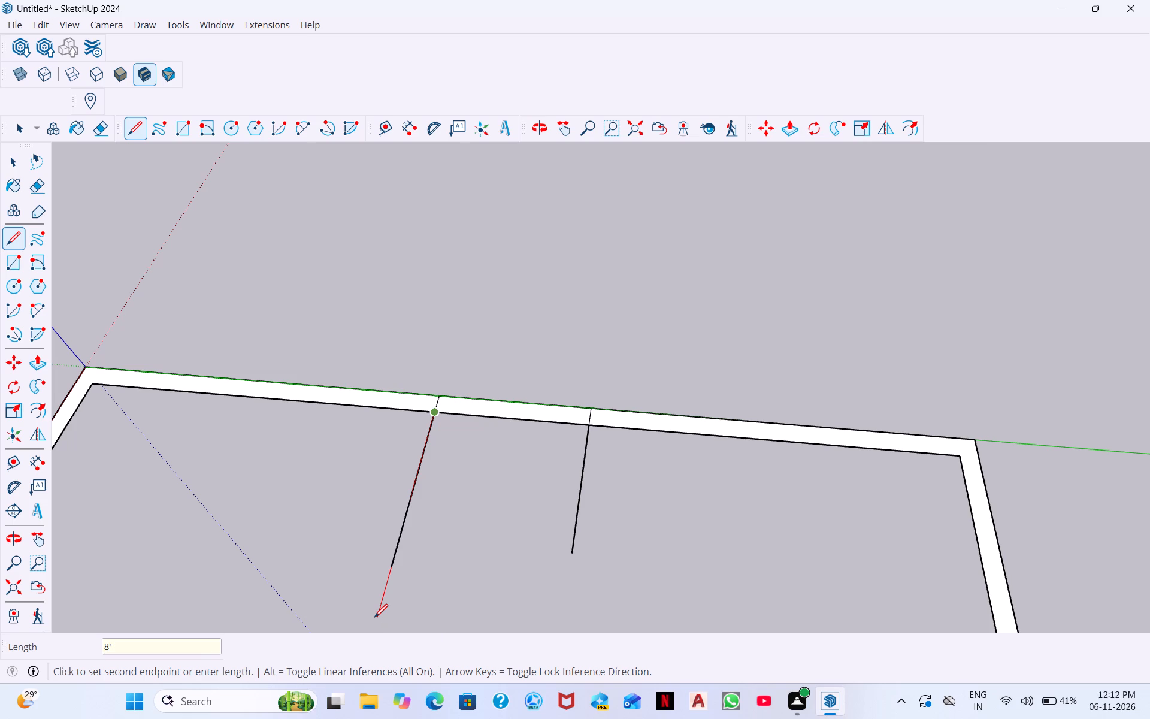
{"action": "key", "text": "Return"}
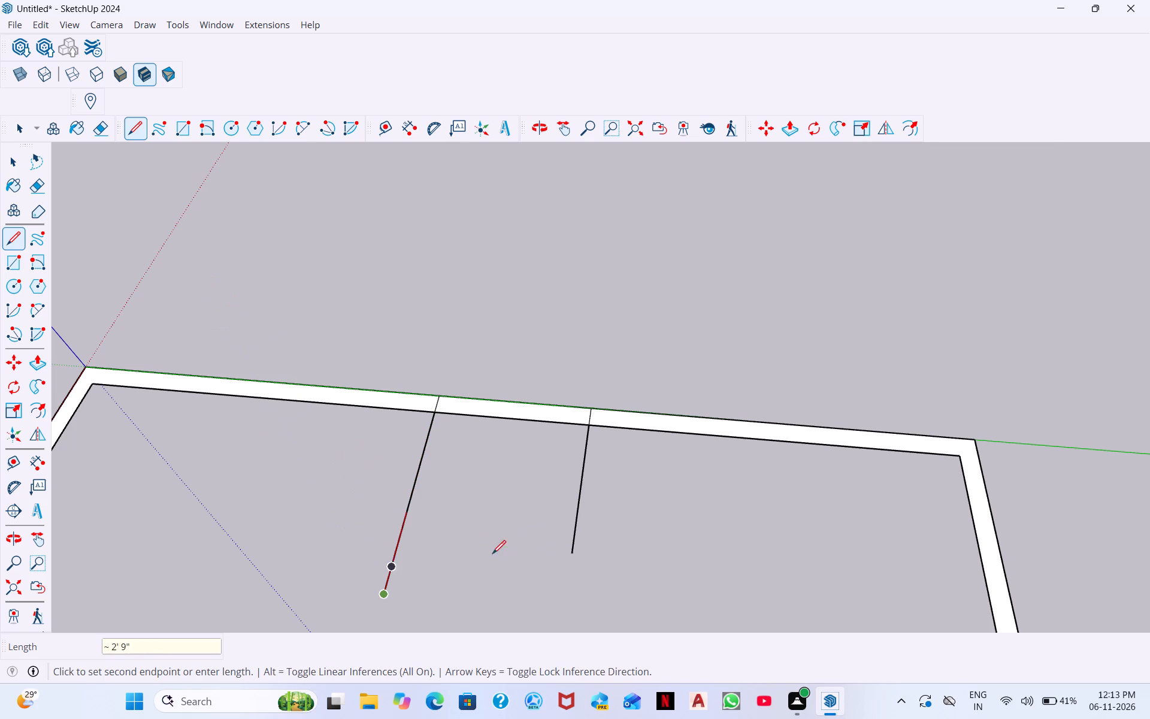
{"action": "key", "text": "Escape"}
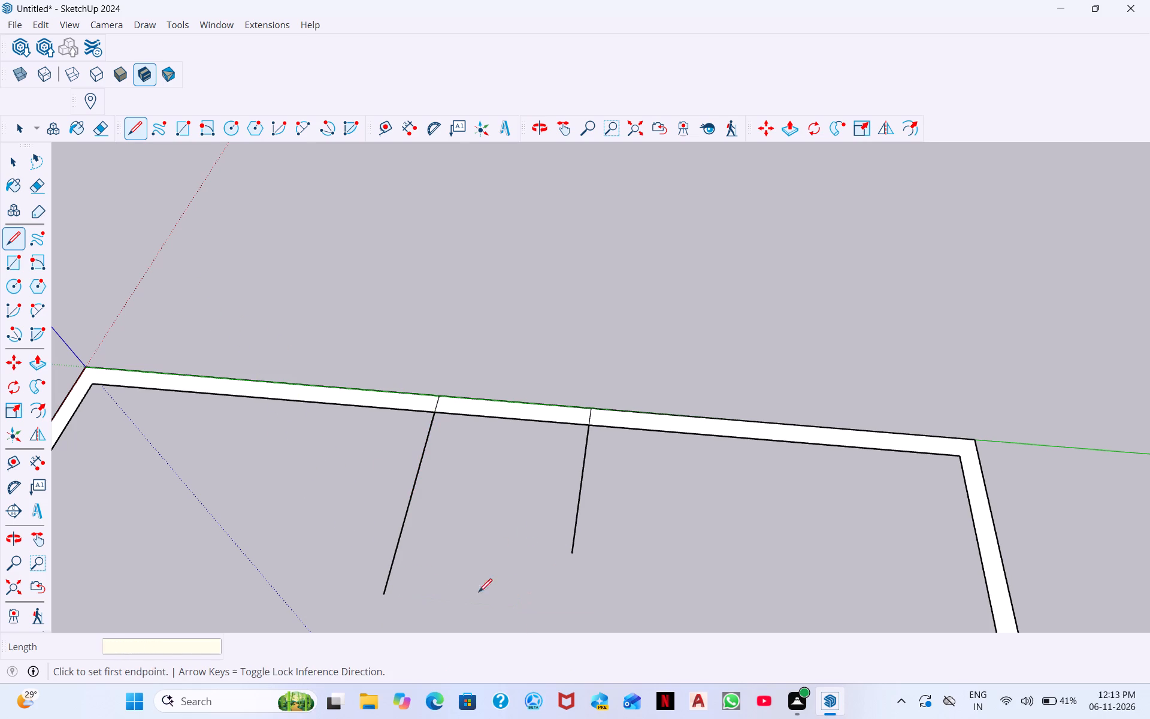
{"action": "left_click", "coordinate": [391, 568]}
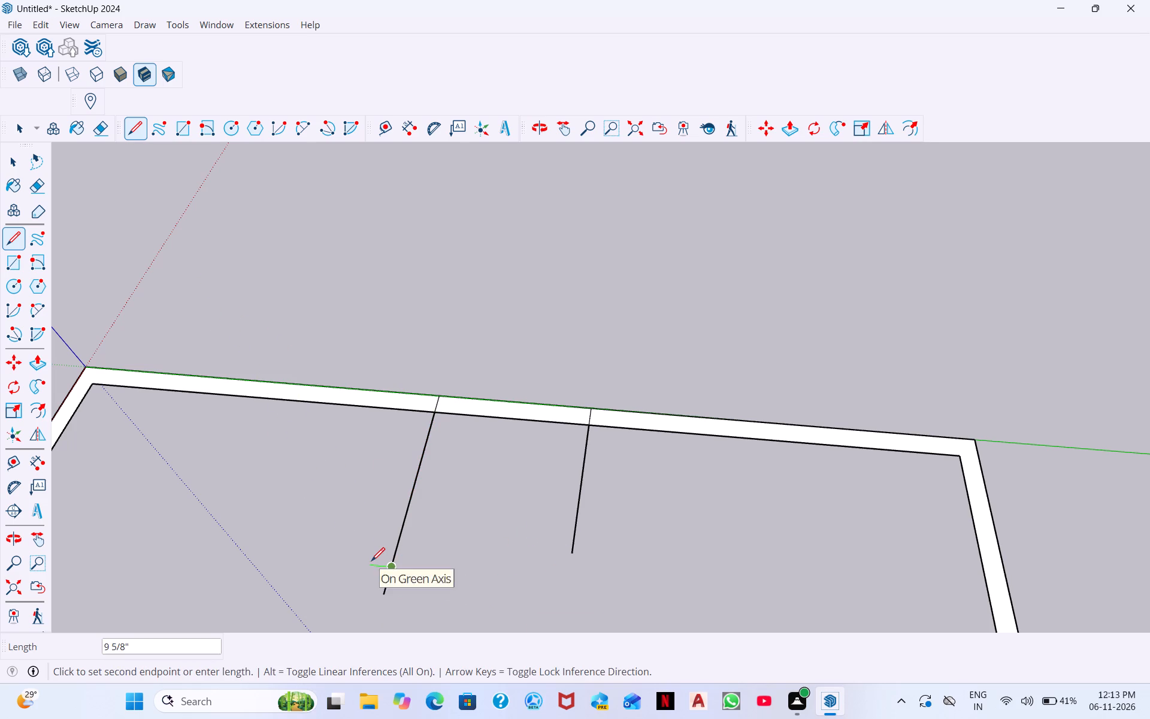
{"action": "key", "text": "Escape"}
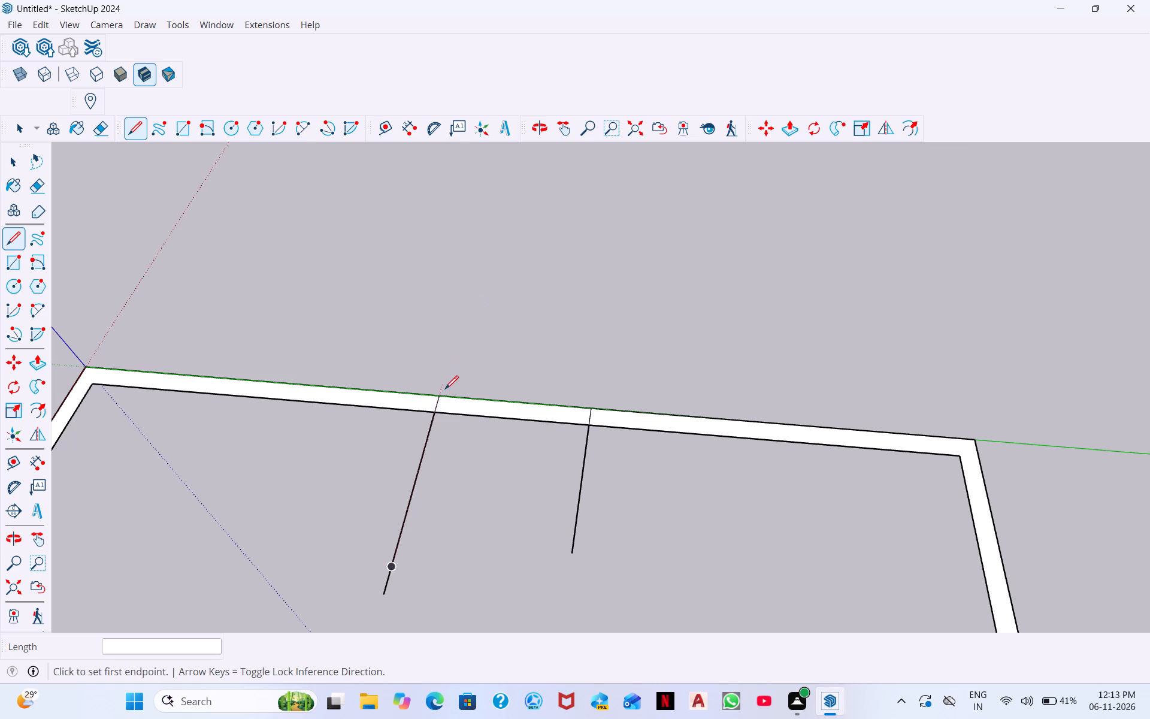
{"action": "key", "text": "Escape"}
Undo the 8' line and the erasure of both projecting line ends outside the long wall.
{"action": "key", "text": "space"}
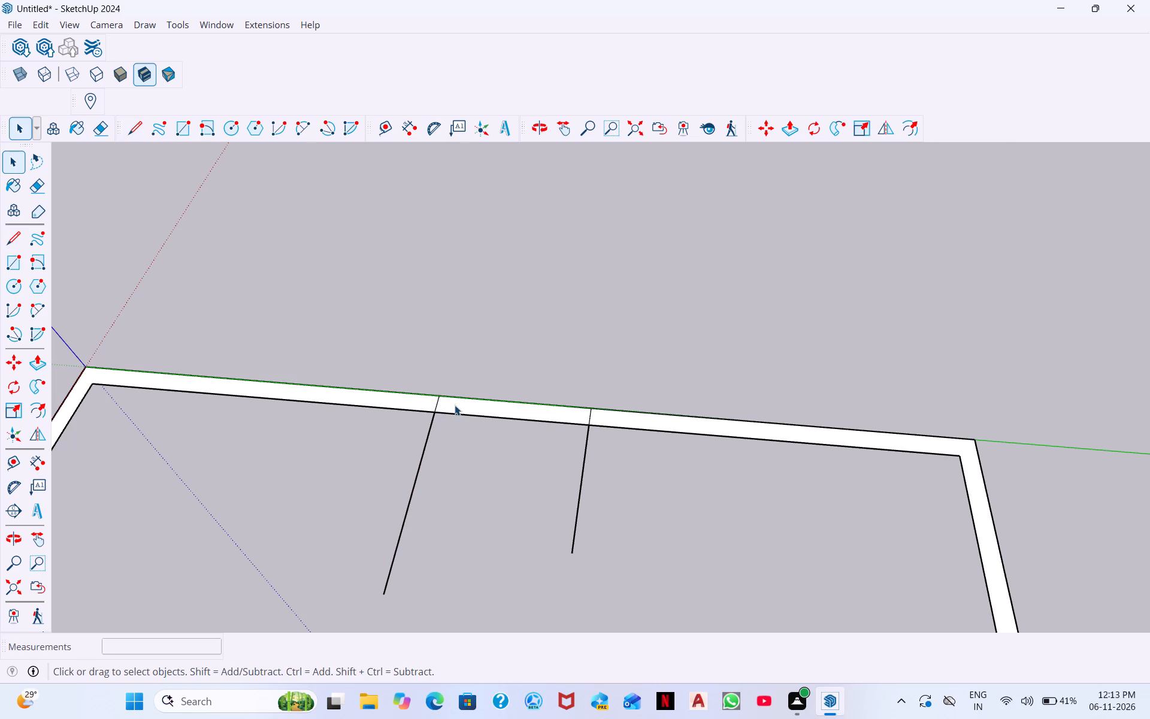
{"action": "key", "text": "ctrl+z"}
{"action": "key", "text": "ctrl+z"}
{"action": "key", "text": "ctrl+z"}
Erase the first crossing line's segments within the wall thickness and inside the room, keeping its piece outside the wall.
{"action": "scroll", "coordinate": [404, 367], "scroll_direction": "up", "scroll_amount": 2}
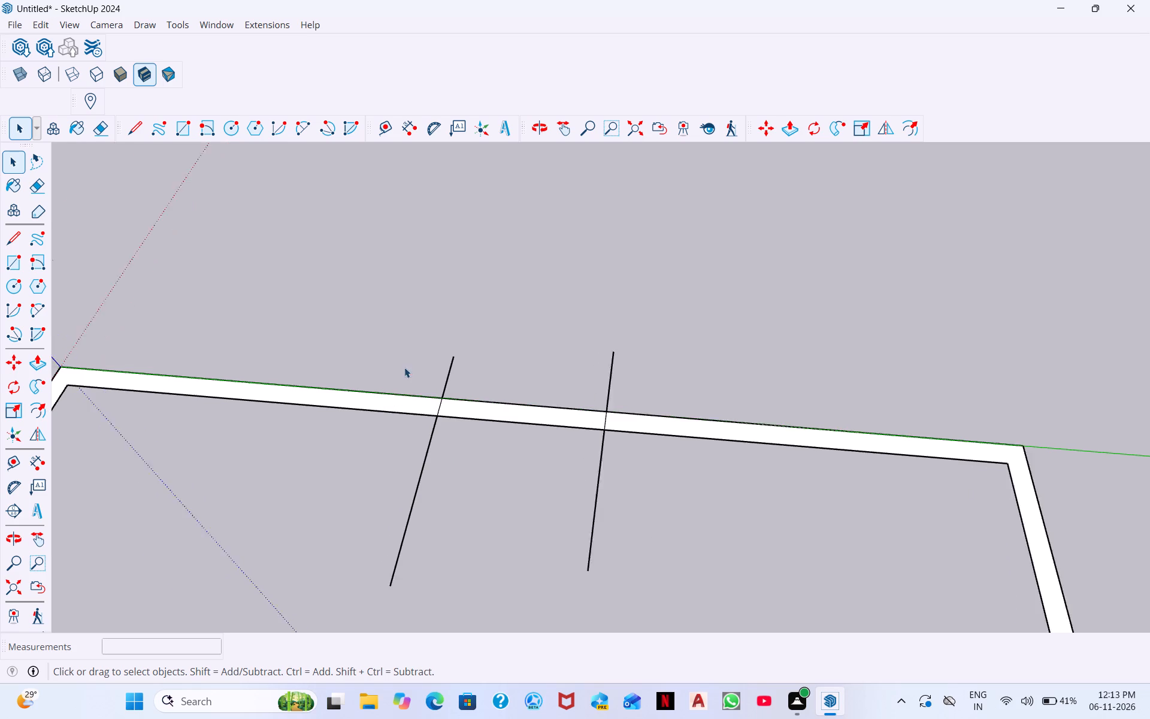
{"action": "scroll", "coordinate": [404, 367], "scroll_direction": "up", "scroll_amount": 3}
{"action": "left_click", "coordinate": [36, 188]}
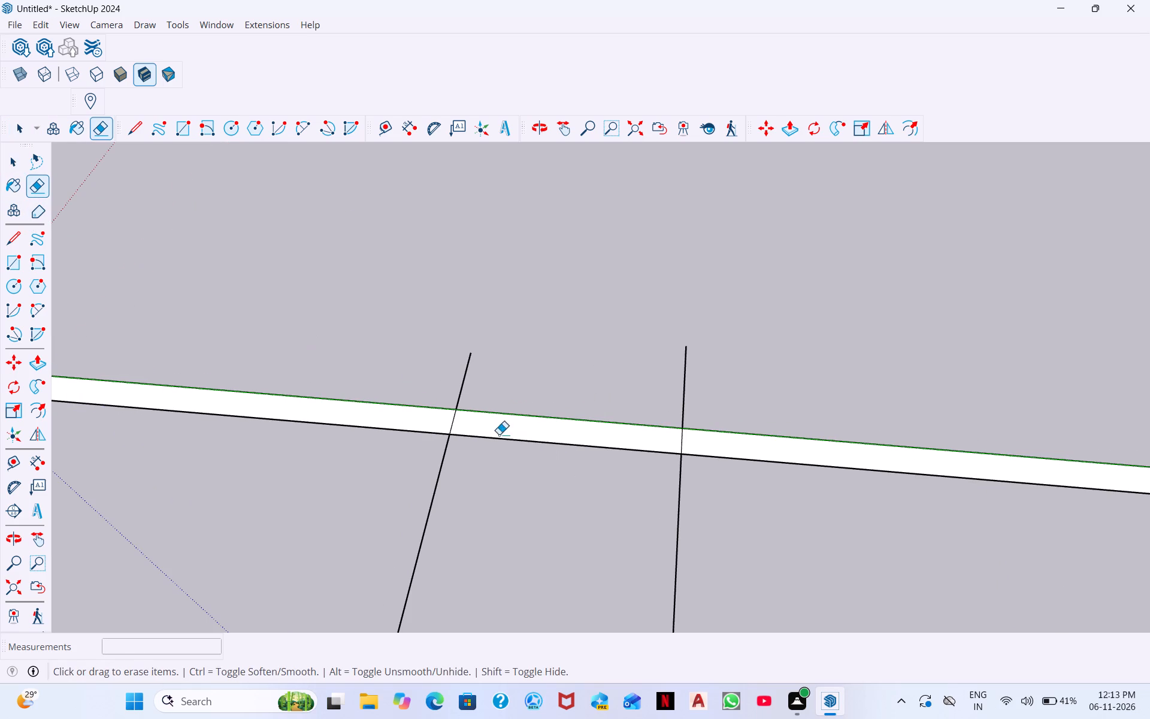
{"action": "left_click", "coordinate": [451, 421], "text": "shift"}
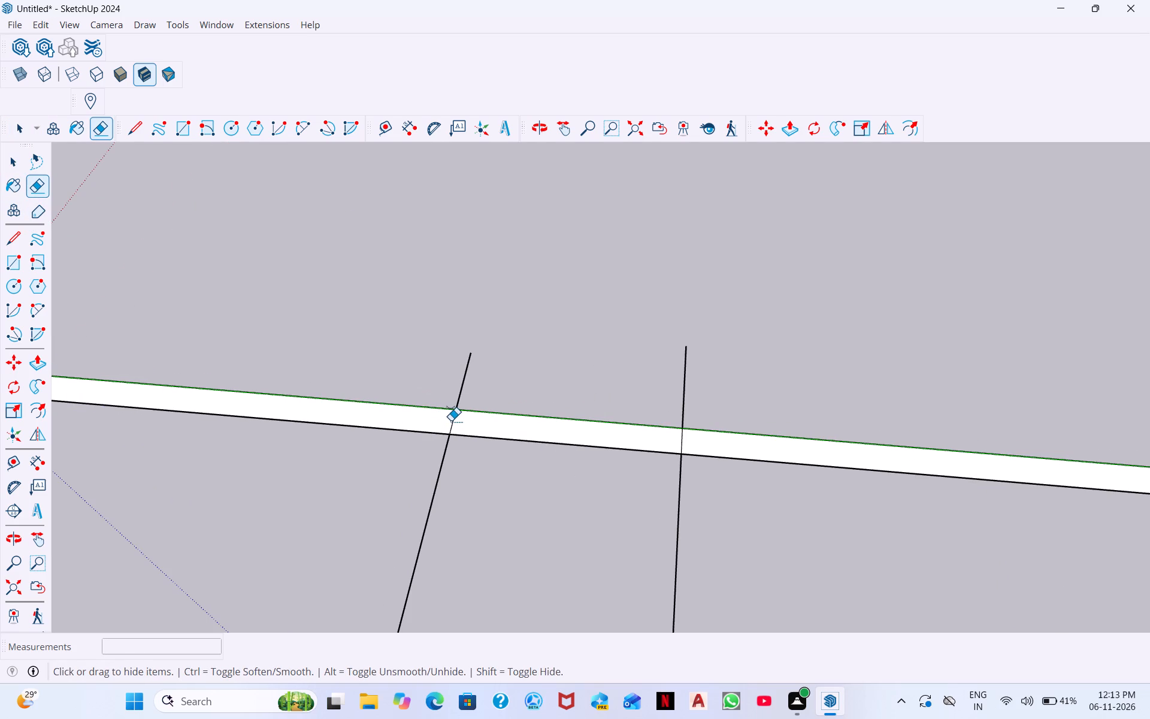
{"action": "left_click_drag", "start_coordinate": [442, 466], "coordinate": [495, 476]}
Start a new line along the red direction from the long wall's inner edge into the room, where the first crossing line stood.
{"action": "scroll", "coordinate": [453, 433], "scroll_direction": "down", "scroll_amount": 3}
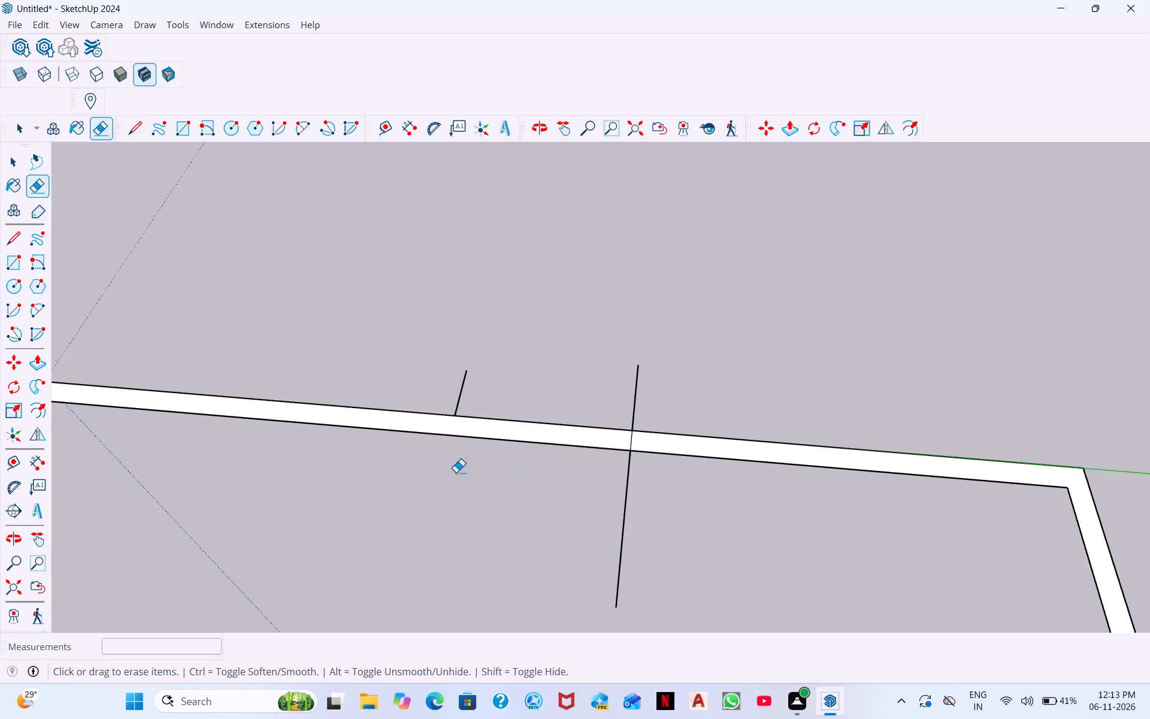
{"action": "scroll", "coordinate": [456, 472], "scroll_direction": "down", "scroll_amount": 6}
{"action": "scroll", "coordinate": [427, 462], "scroll_direction": "up", "scroll_amount": 4}
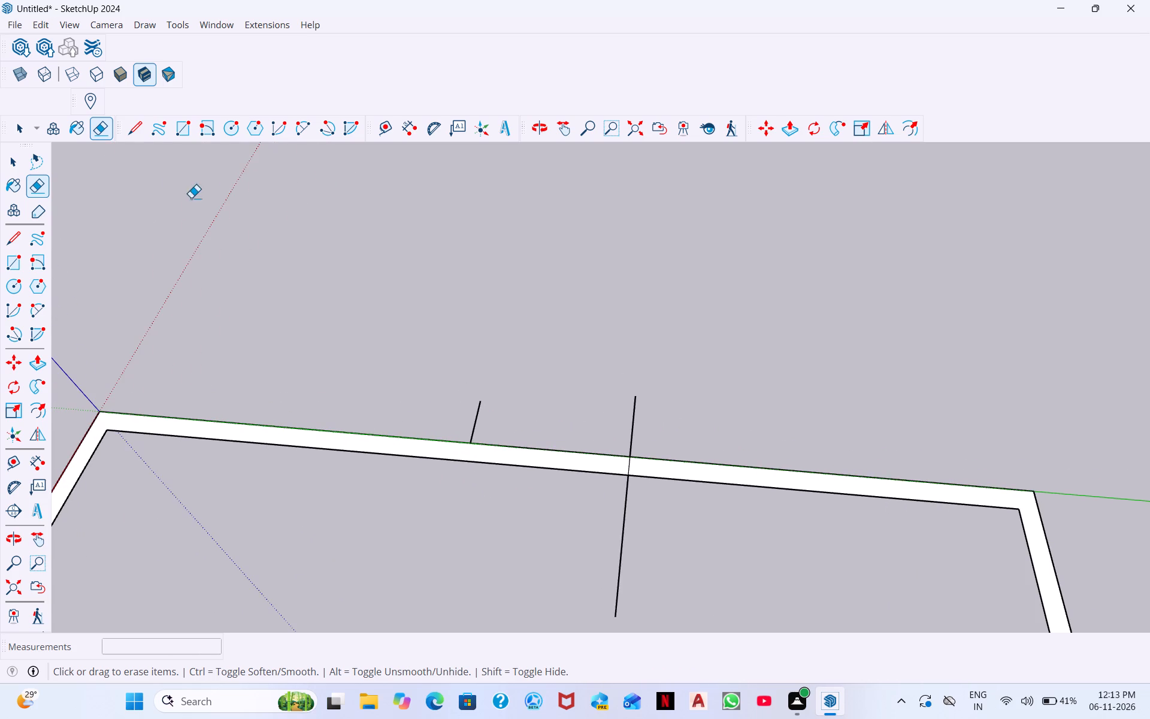
{"action": "left_click", "coordinate": [137, 139]}
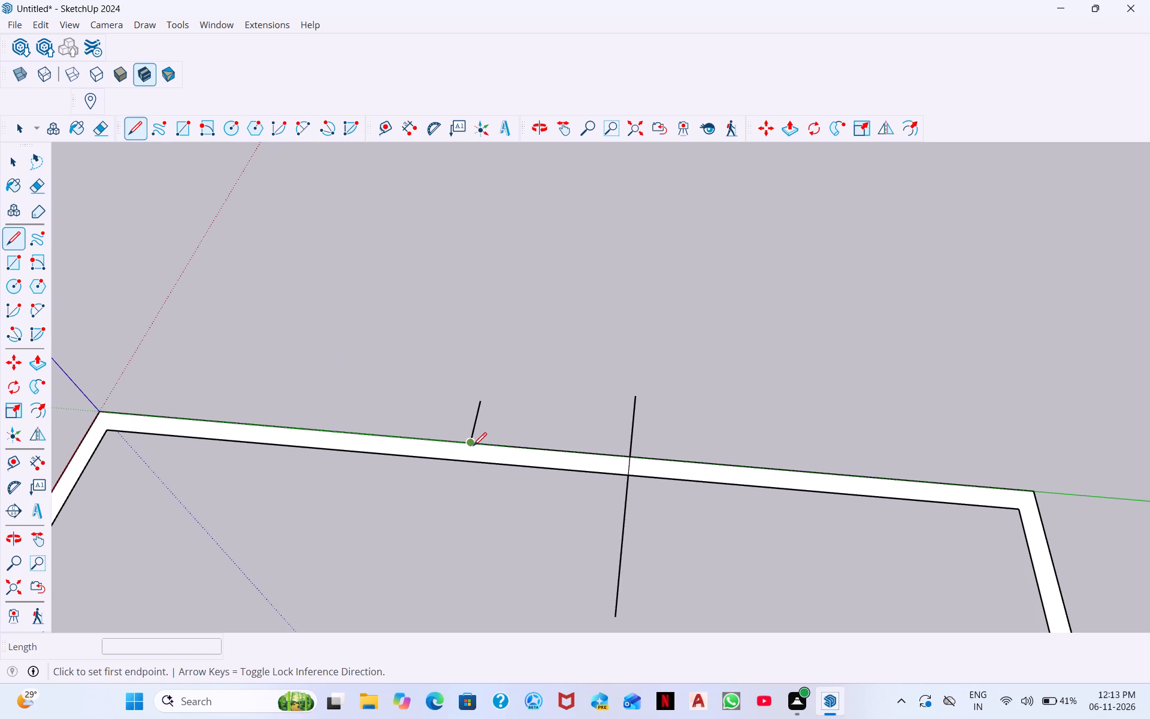
{"action": "left_click", "coordinate": [465, 461]}
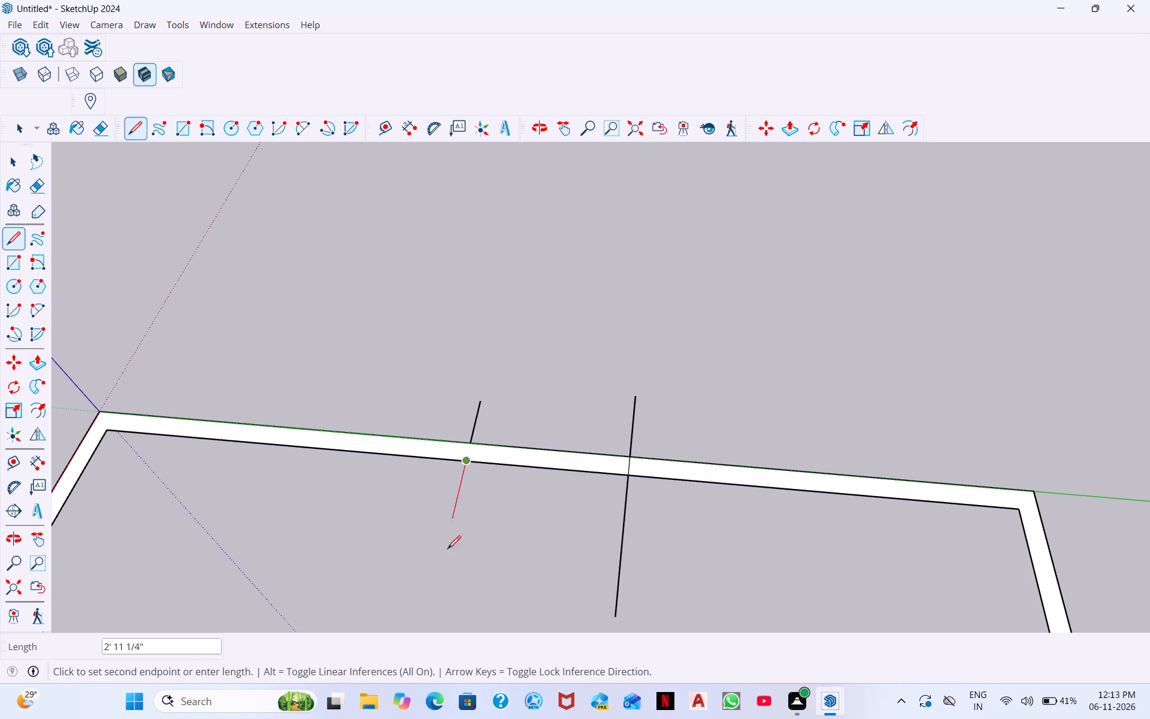
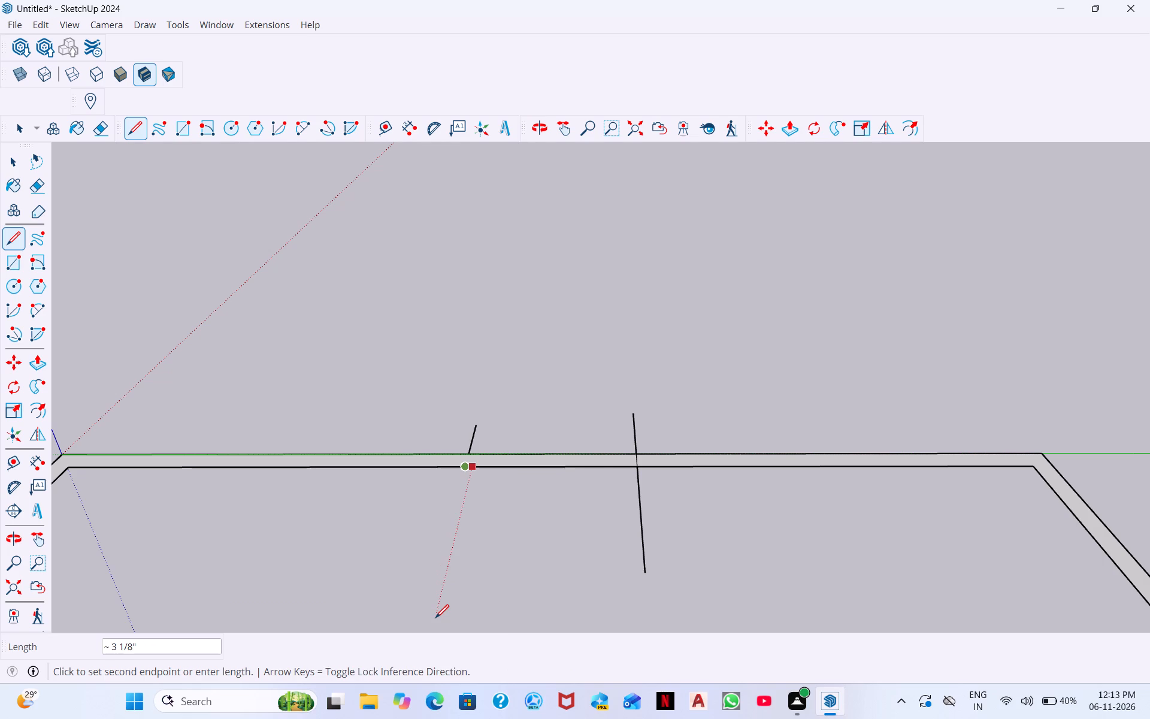
Draw an 8' line along the red direction from the long wall's inner edge into the room.
{"action": "key", "text": "Right"}
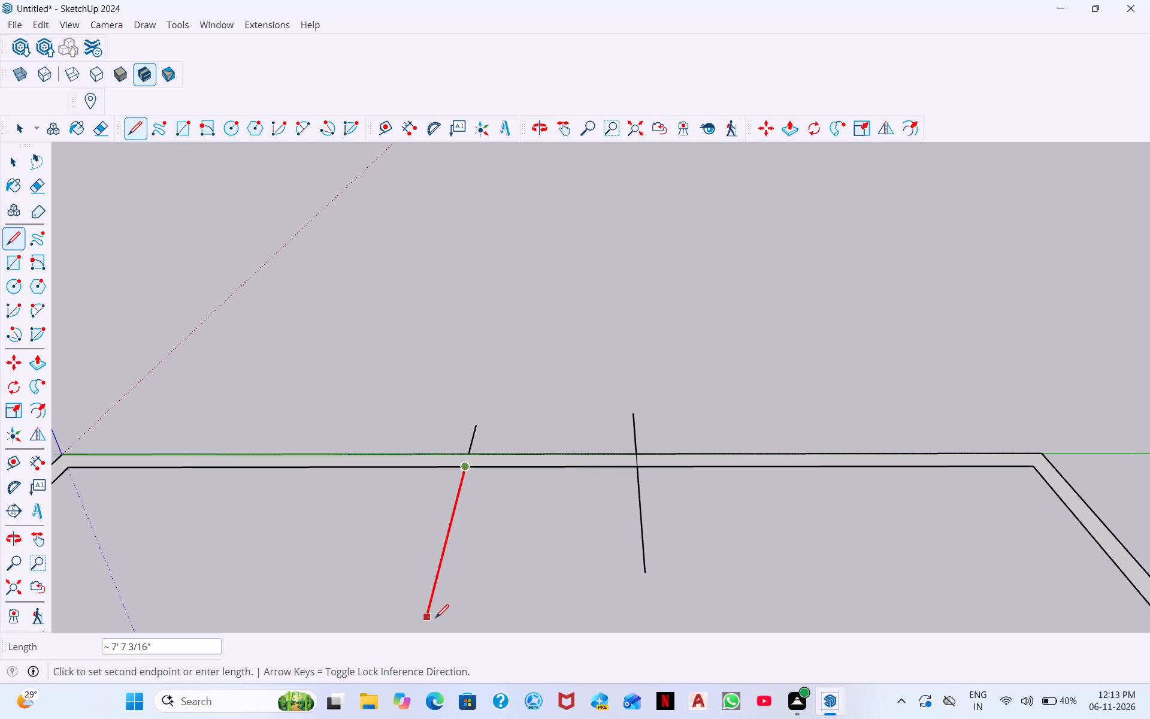
{"action": "key", "text": "8"}
{"action": "key", "text": "apostrophe"}
{"action": "key", "text": "Return"}
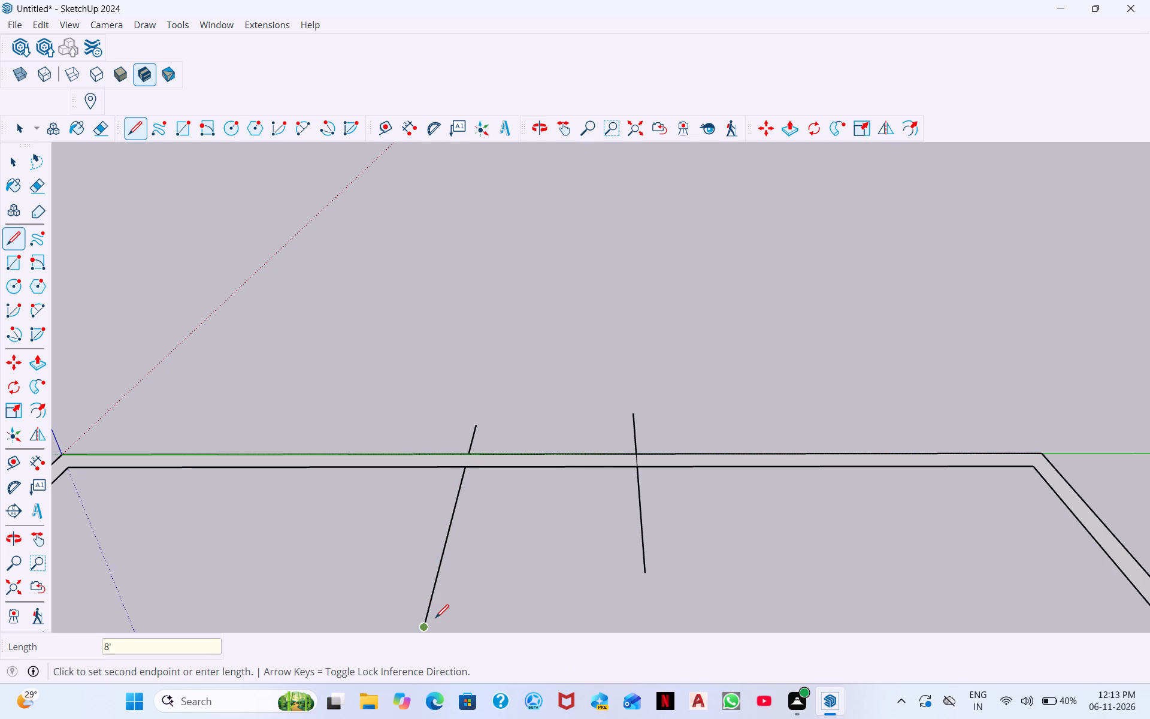
Draw a line a little over 6' along the green direction from the 8' line's free end, ending below the second crossing line.
{"action": "left_click", "coordinate": [650, 629]}
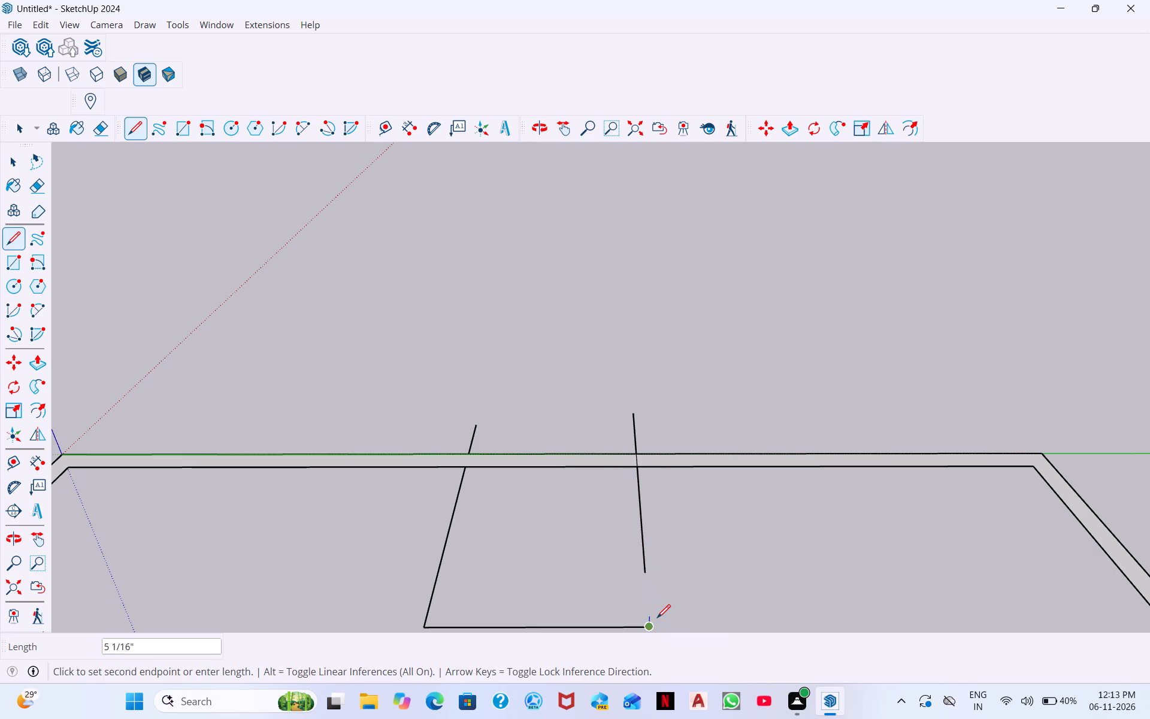
{"action": "key", "text": "space"}
Erase the first crossing line's leftover piece outside the long wall and the whole second crossing line, including its segment within the wall thickness.
{"action": "scroll", "coordinate": [574, 588], "scroll_direction": "down", "scroll_amount": 6}
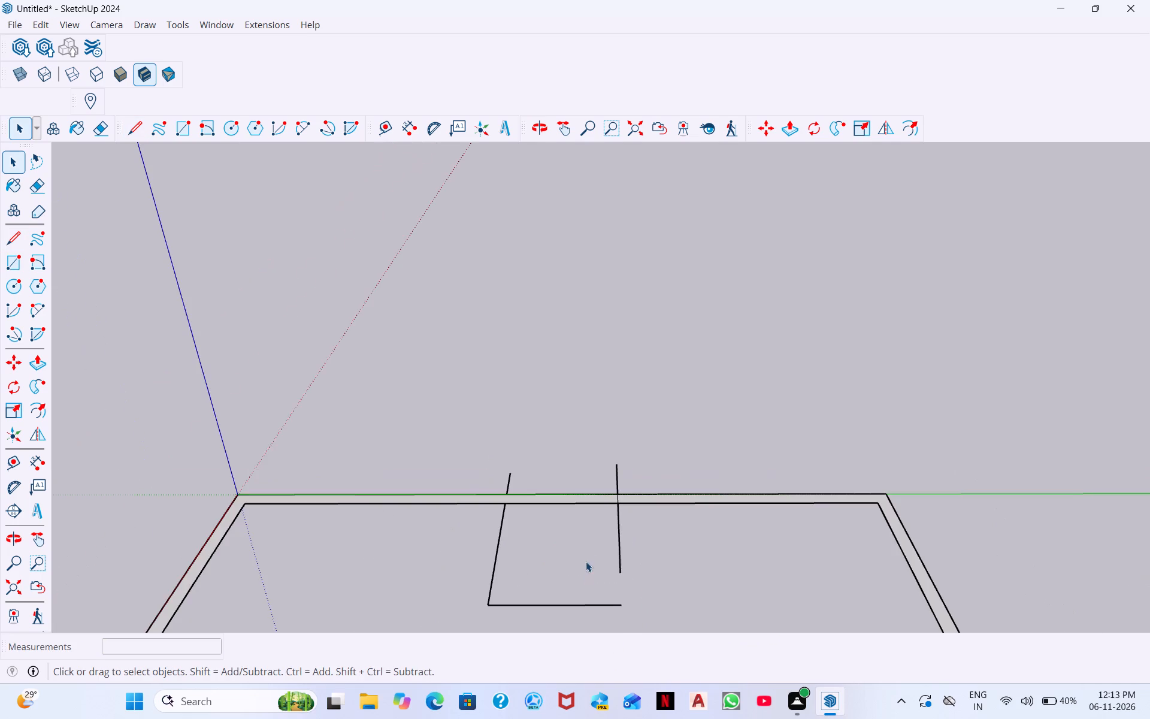
{"action": "scroll", "coordinate": [660, 528], "scroll_direction": "down", "scroll_amount": 1}
{"action": "middle_click_drag", "start_coordinate": [659, 534], "coordinate": [690, 663]}
{"action": "scroll", "coordinate": [637, 555], "scroll_direction": "up", "scroll_amount": 3}
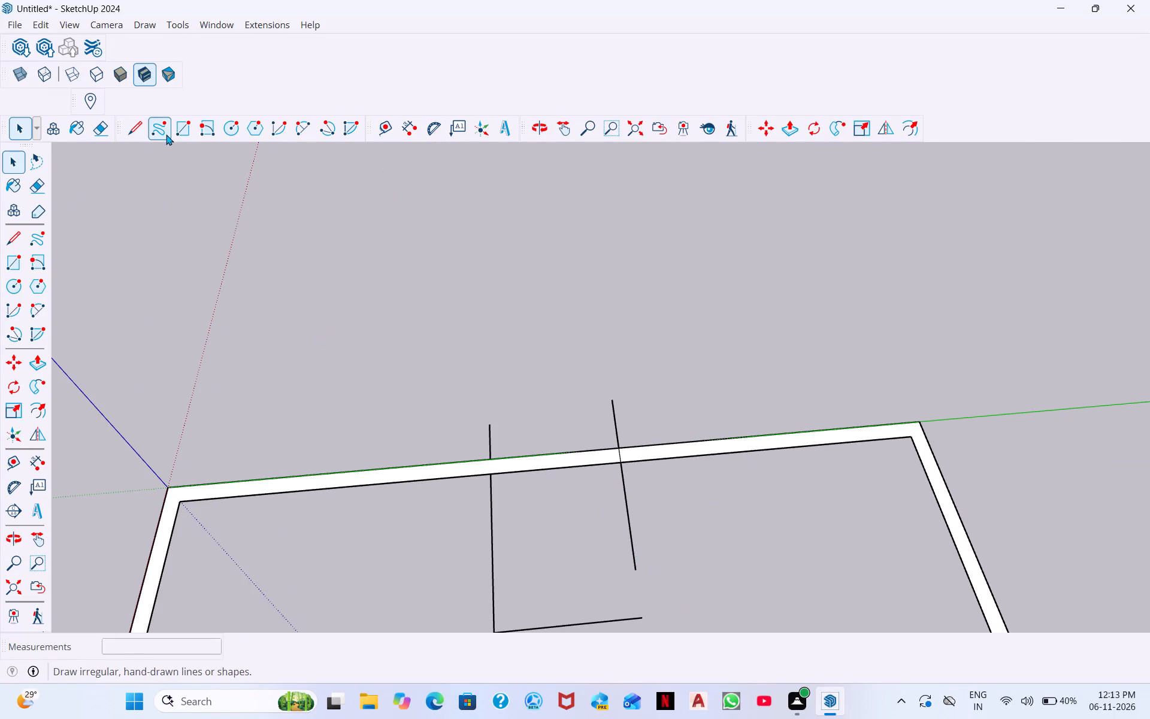
{"action": "left_click", "coordinate": [136, 130]}
{"action": "key", "text": "space"}
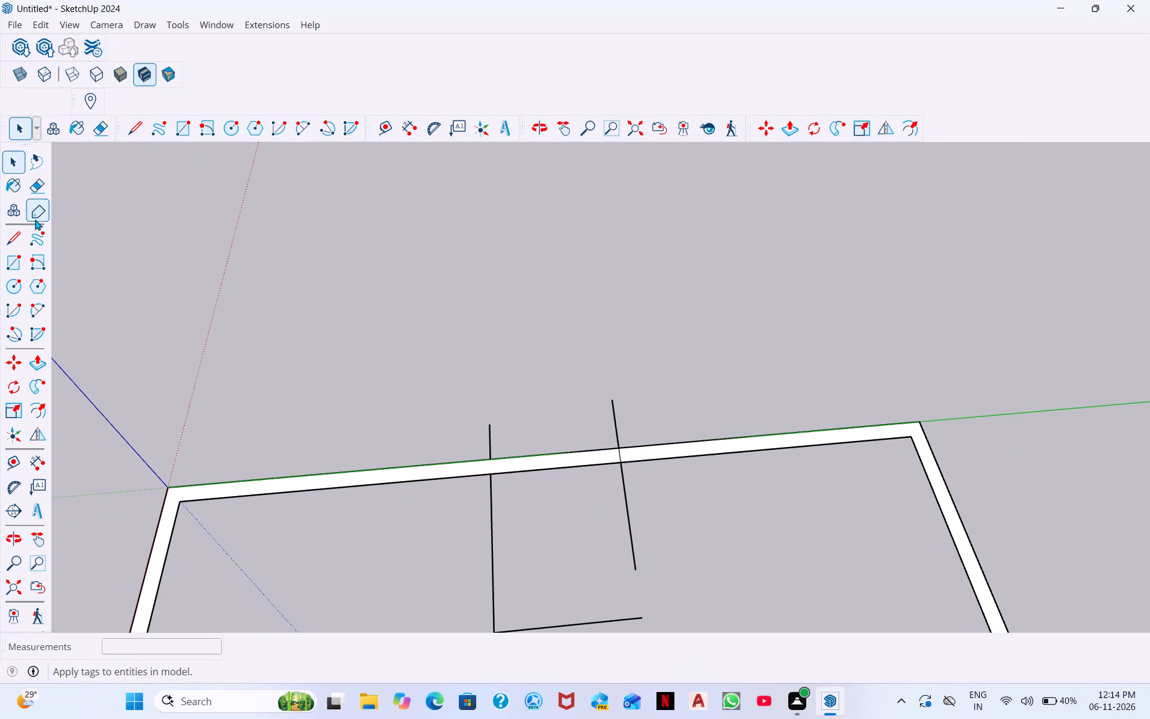
{"action": "left_click", "coordinate": [33, 192]}
{"action": "left_click_drag", "start_coordinate": [483, 433], "coordinate": [488, 436]}
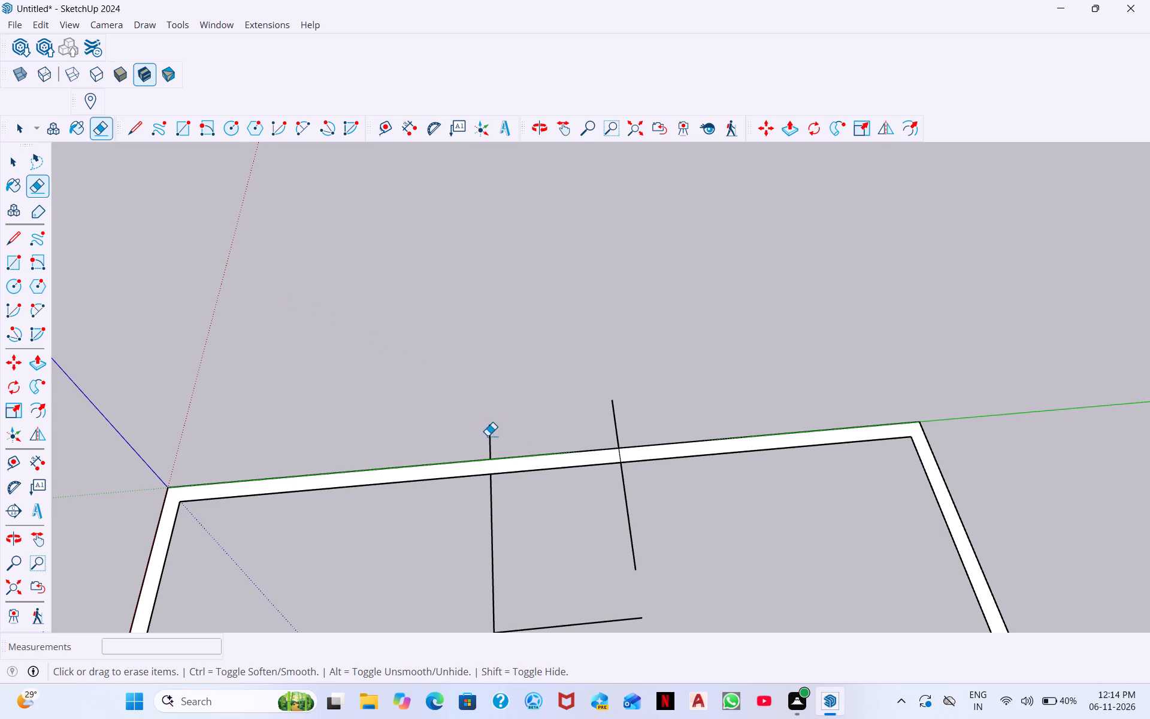
{"action": "left_click_drag", "start_coordinate": [488, 436], "coordinate": [489, 436]}
{"action": "left_click_drag", "start_coordinate": [621, 416], "coordinate": [549, 422]}
{"action": "left_click_drag", "start_coordinate": [479, 432], "coordinate": [520, 442]}
{"action": "left_click_drag", "start_coordinate": [632, 510], "coordinate": [619, 516]}
{"action": "scroll", "coordinate": [627, 458], "scroll_direction": "up", "scroll_amount": 5}
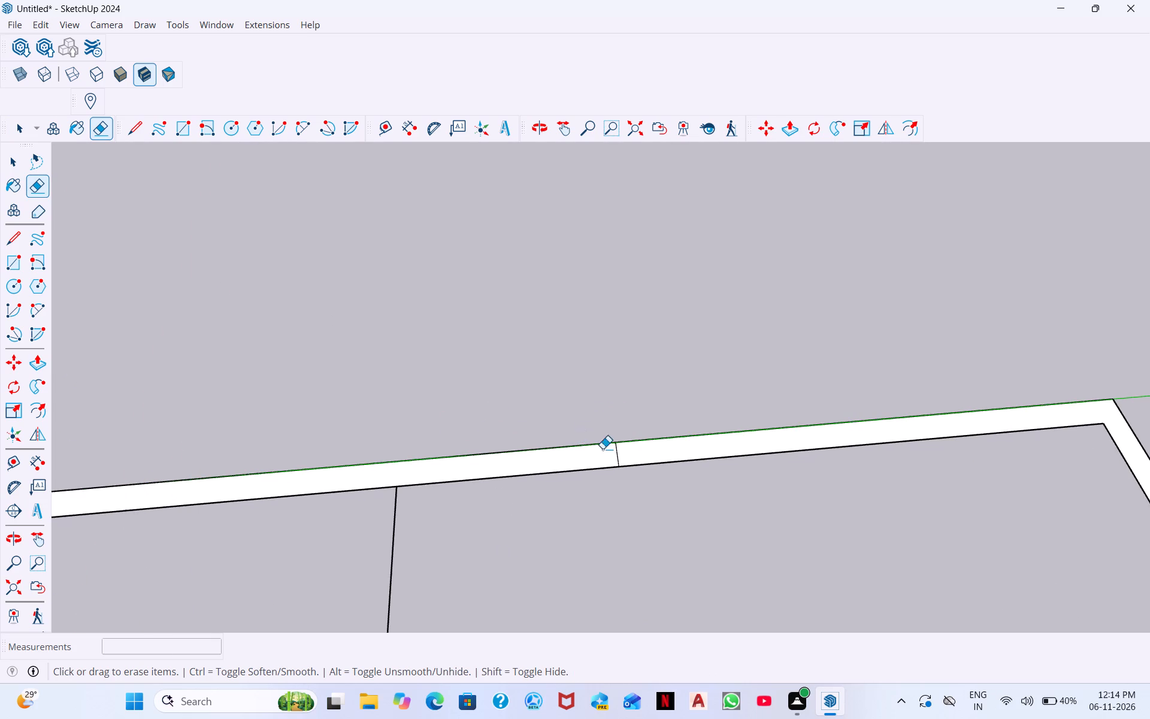
{"action": "left_click", "coordinate": [617, 455]}
{"action": "scroll", "coordinate": [598, 458], "scroll_direction": "down", "scroll_amount": 8}
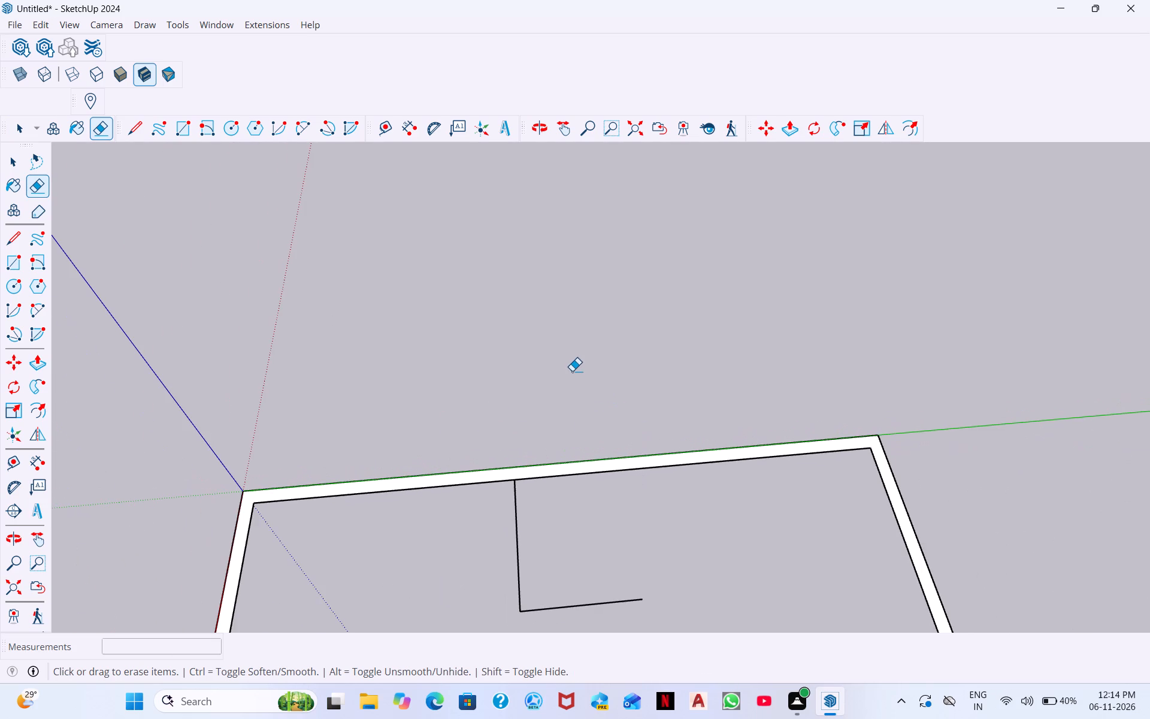
{"action": "key", "text": "space"}
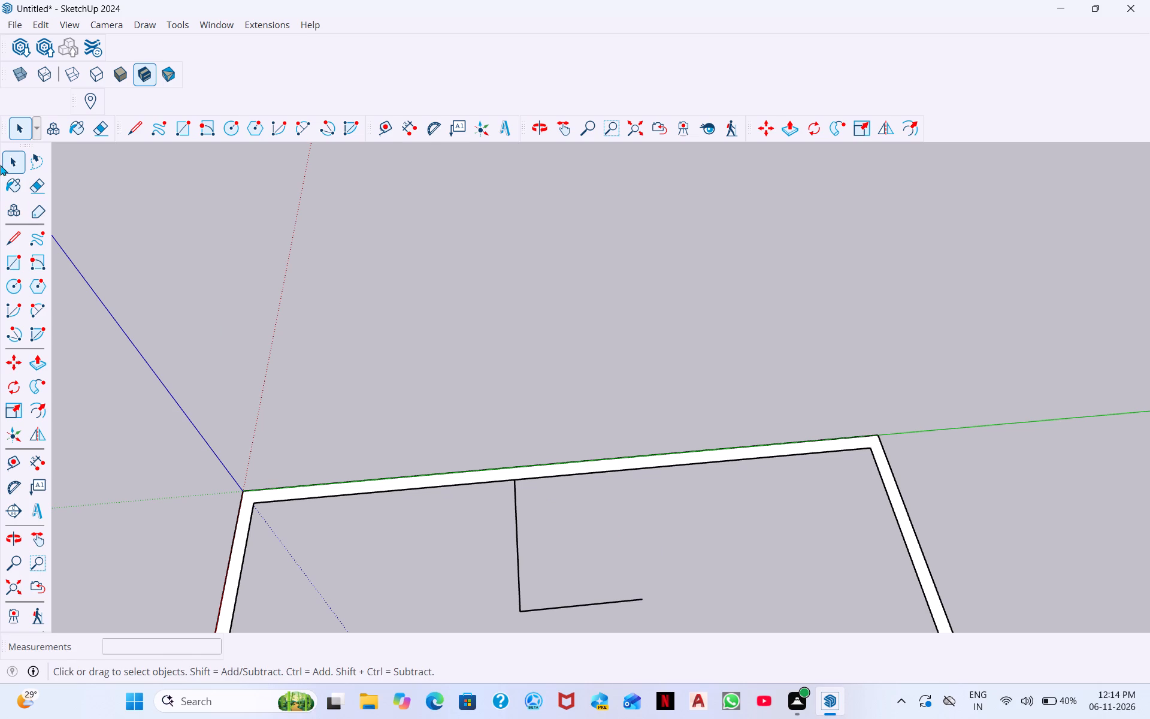
Draw a line along the red direction from the green-direction line's free end across the long wall, ending just outside it.
{"action": "left_click", "coordinate": [130, 134]}
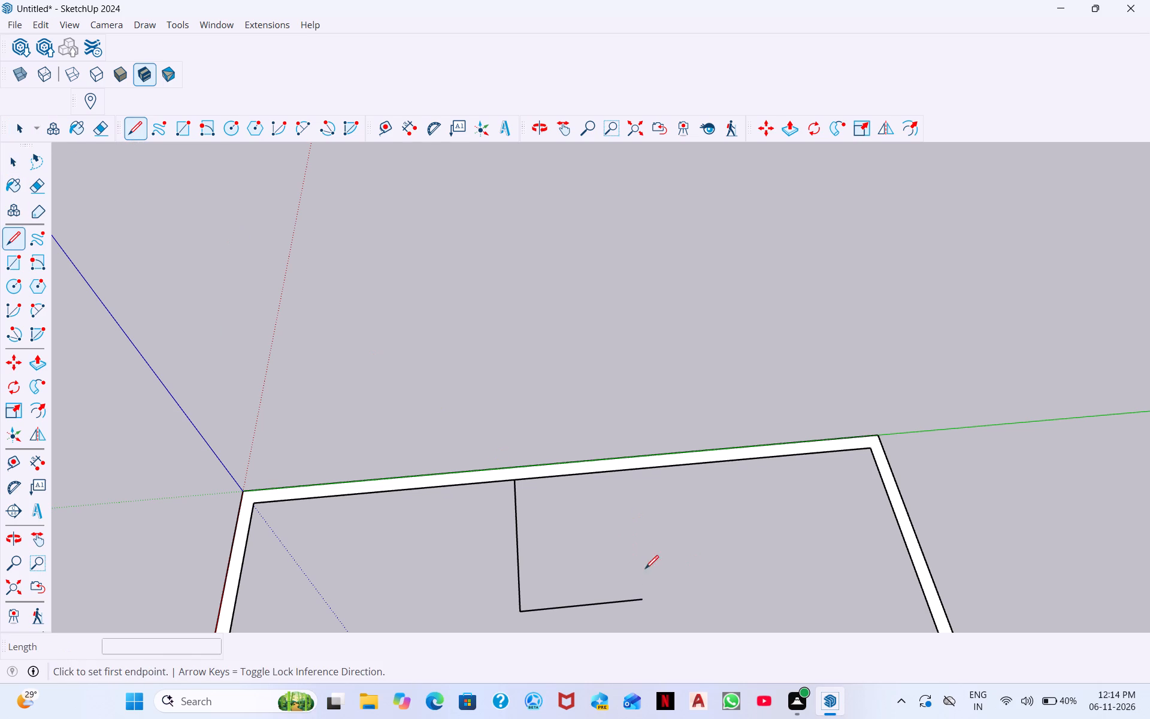
{"action": "left_click", "coordinate": [644, 597]}
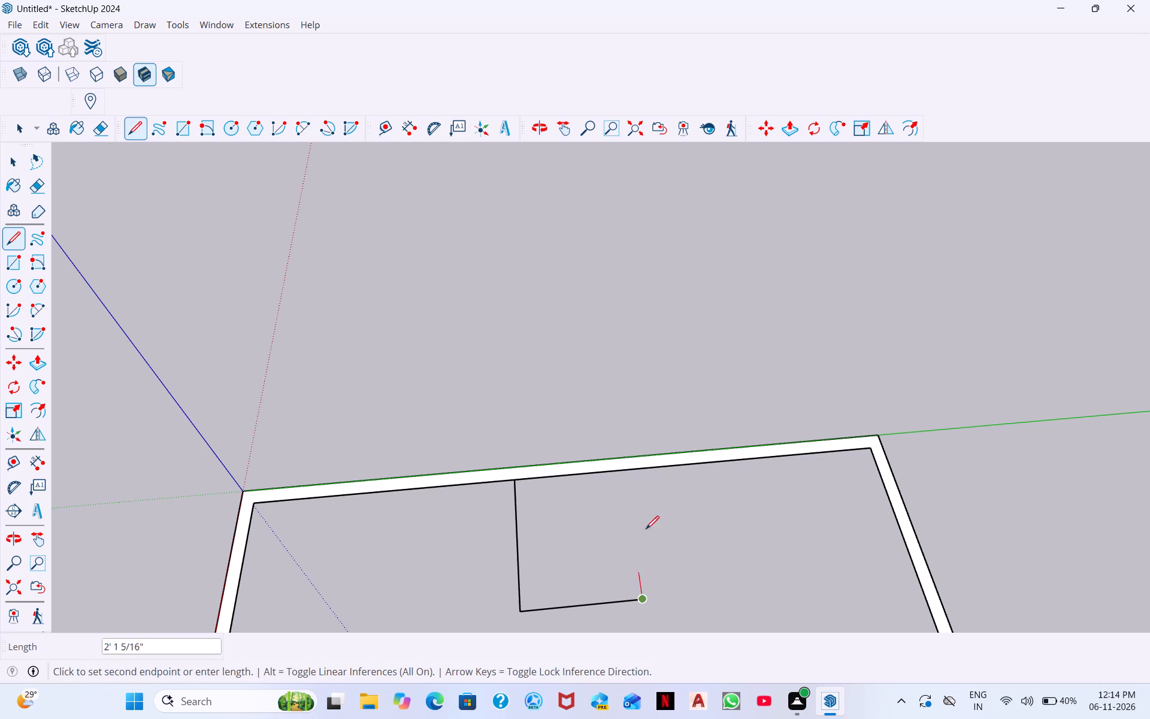
{"action": "left_click", "coordinate": [611, 436]}
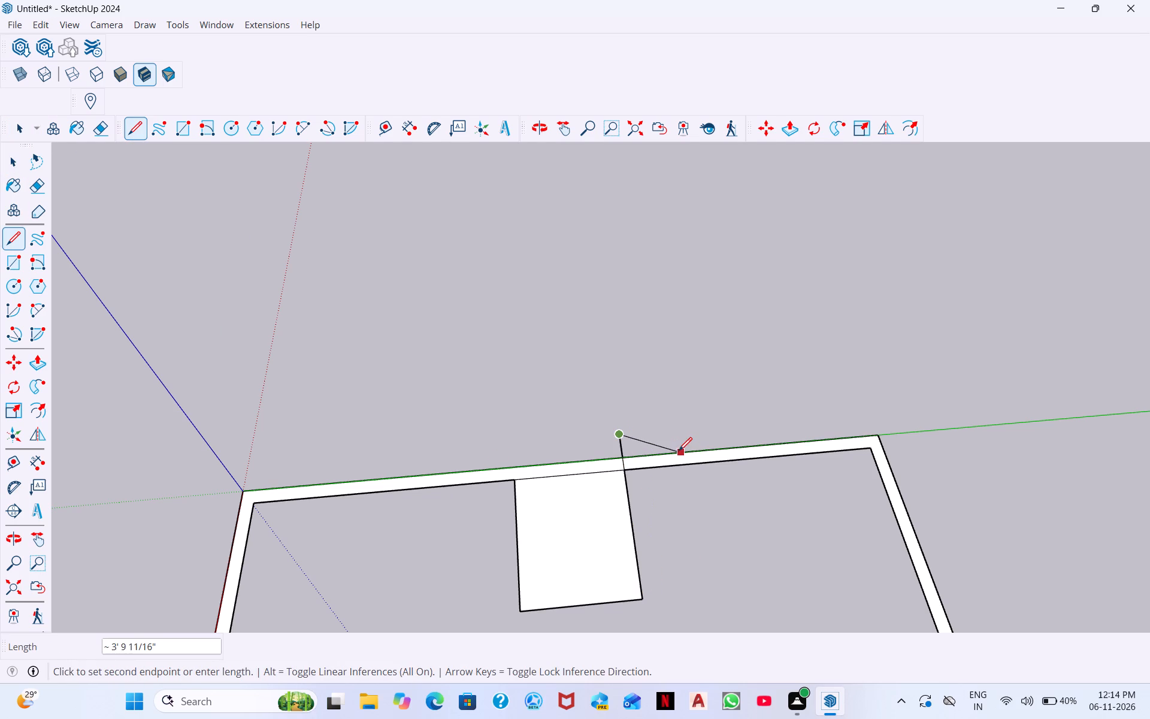
{"action": "key", "text": "Escape"}
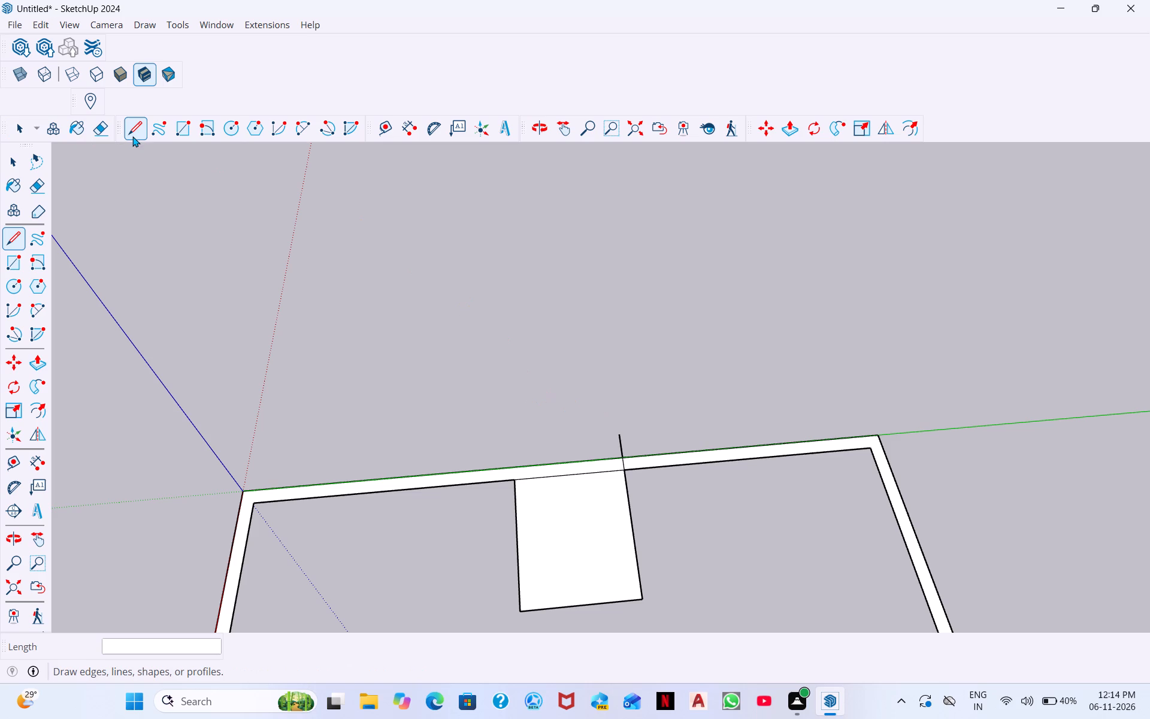
Erase the green-direction connecting line and the new line's segments within the wall thickness and outside the long wall.
{"action": "left_click", "coordinate": [98, 128]}
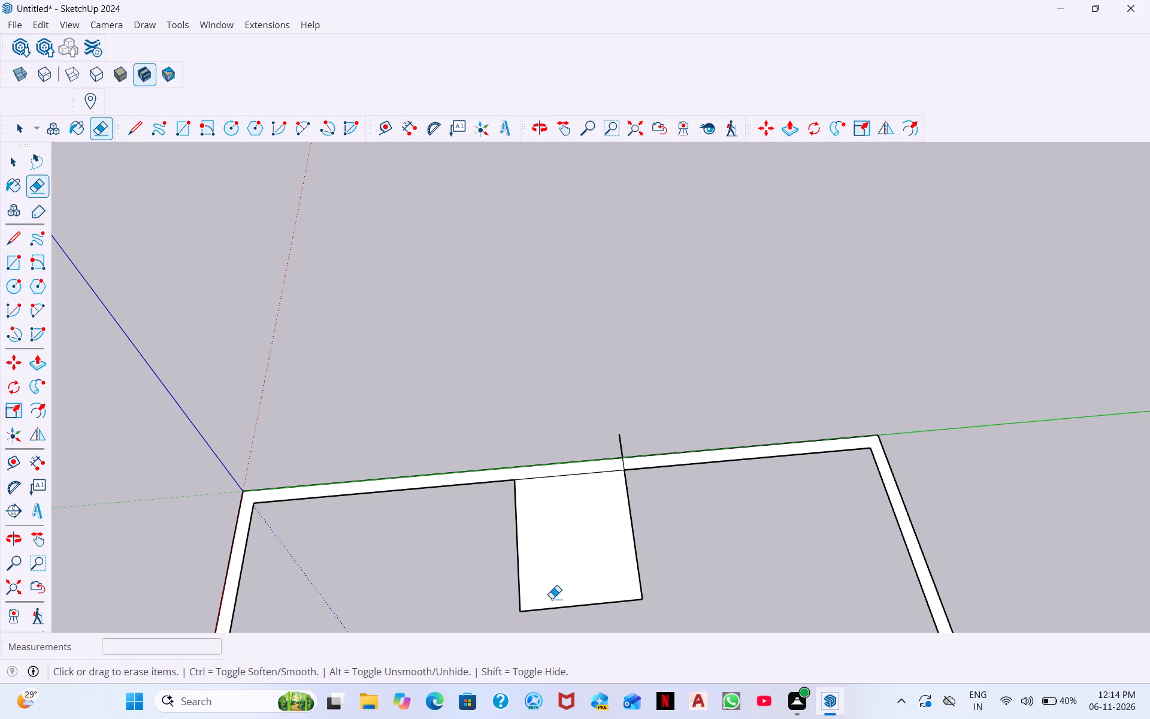
{"action": "left_click_drag", "start_coordinate": [555, 600], "coordinate": [568, 629]}
{"action": "scroll", "coordinate": [625, 458], "scroll_direction": "up", "scroll_amount": 9}
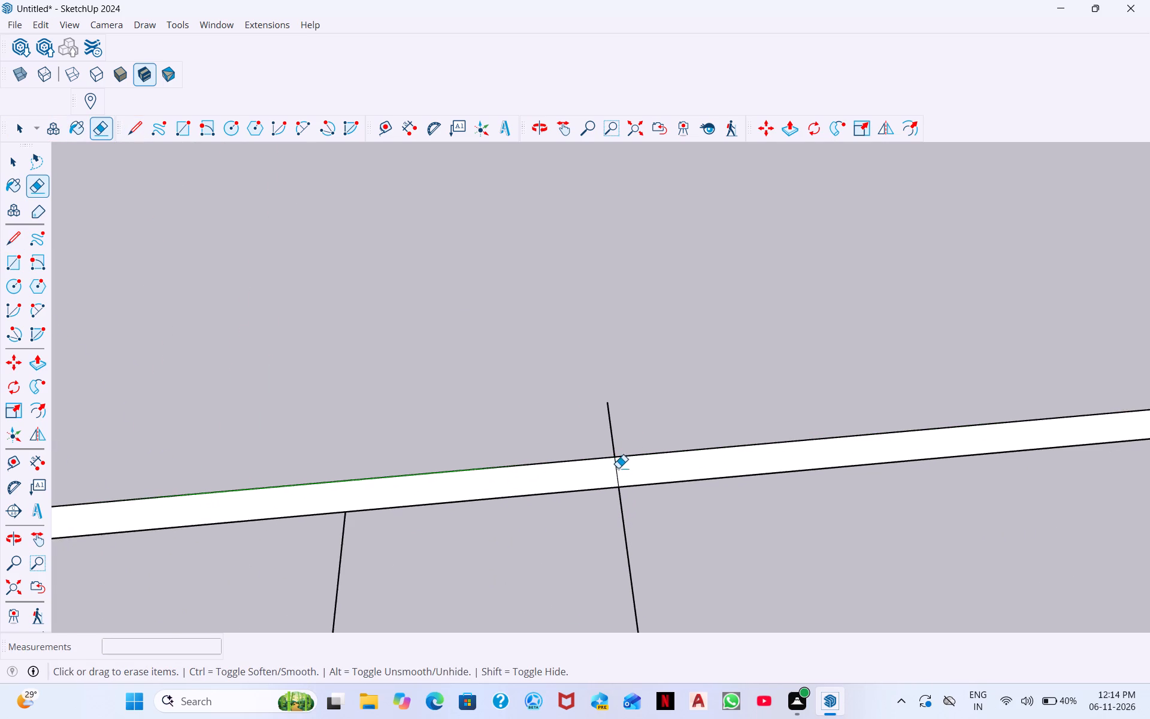
{"action": "left_click", "coordinate": [617, 472]}
{"action": "left_click_drag", "start_coordinate": [608, 432], "coordinate": [627, 427]}
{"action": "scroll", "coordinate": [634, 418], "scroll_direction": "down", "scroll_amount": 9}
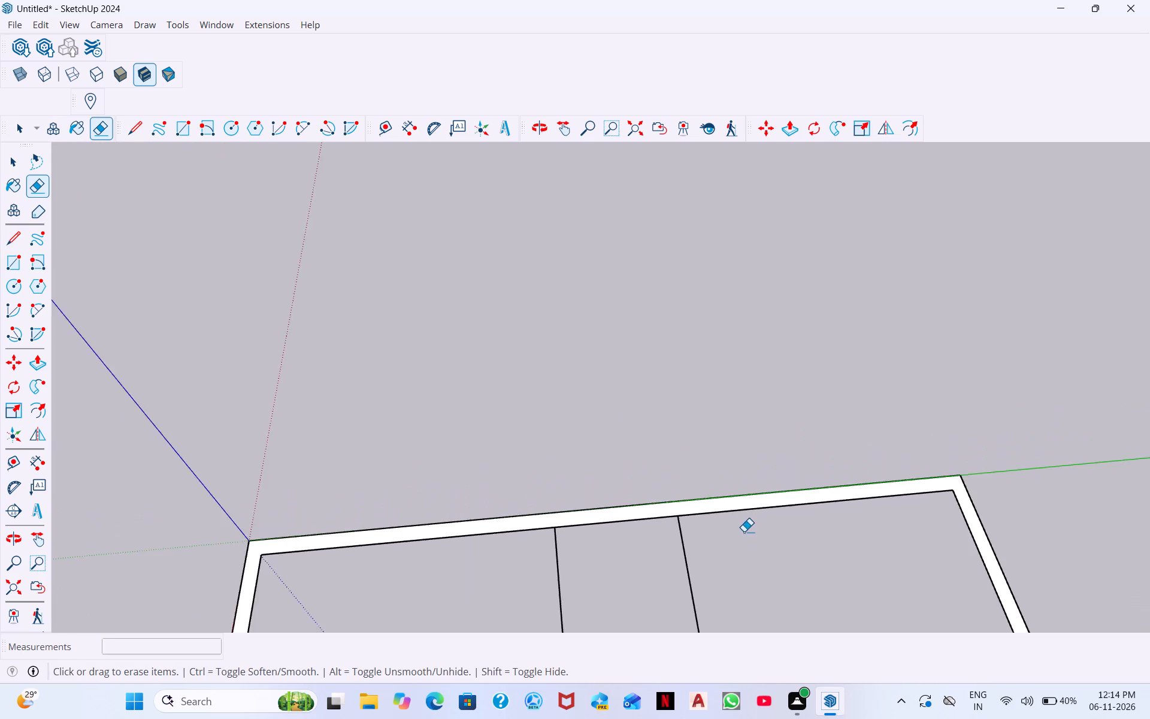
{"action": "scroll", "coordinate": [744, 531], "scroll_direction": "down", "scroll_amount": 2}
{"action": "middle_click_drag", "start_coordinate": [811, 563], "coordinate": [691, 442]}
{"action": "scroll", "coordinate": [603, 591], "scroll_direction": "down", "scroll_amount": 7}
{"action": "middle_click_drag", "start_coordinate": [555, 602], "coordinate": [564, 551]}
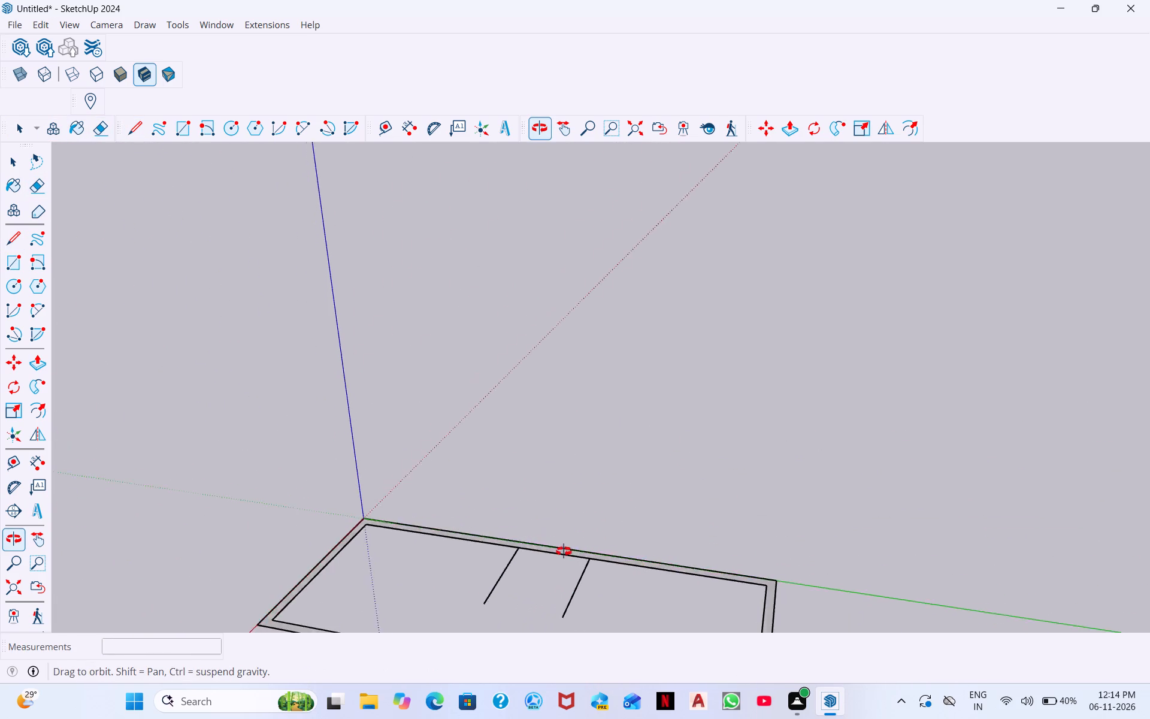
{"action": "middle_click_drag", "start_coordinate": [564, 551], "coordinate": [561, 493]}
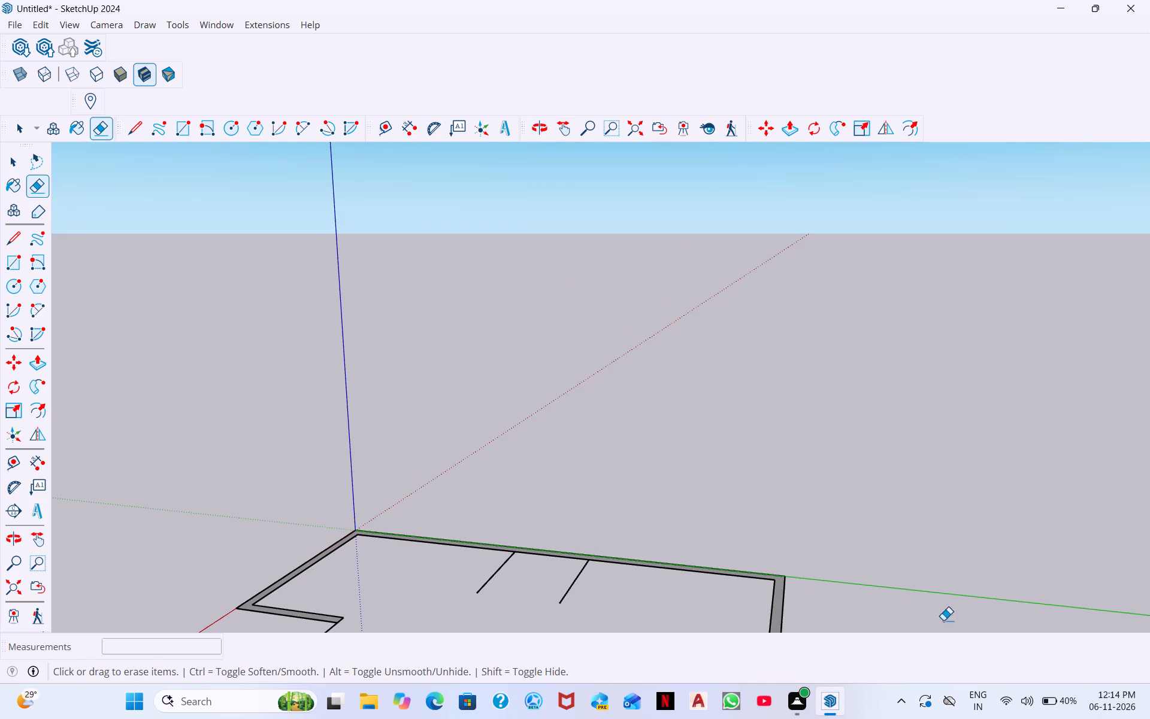
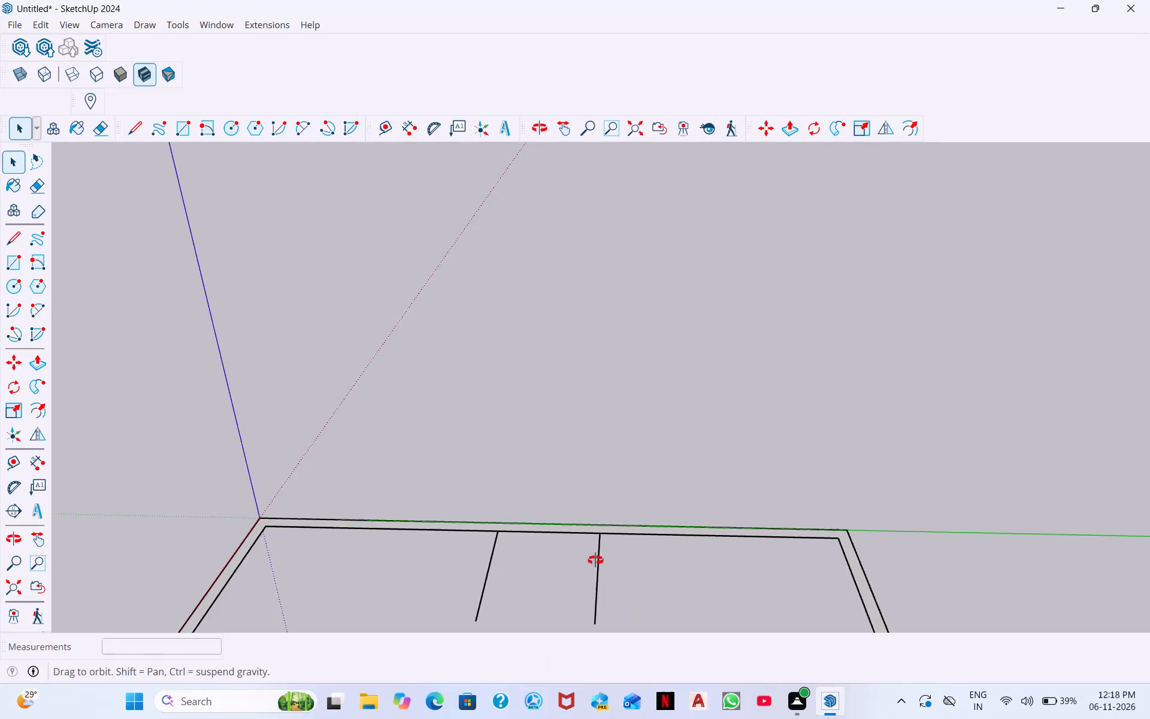
Turn the 8' line nearer the origin into a 6" thick partition by drawing a 6" end line toward the other line and closing back to the long wall.
{"action": "middle_click_drag", "start_coordinate": [643, 567], "coordinate": [632, 612]}
{"action": "middle_click_drag", "start_coordinate": [655, 559], "coordinate": [655, 615]}
{"action": "middle_click_drag", "start_coordinate": [652, 573], "coordinate": [647, 639]}
{"action": "scroll", "coordinate": [650, 584], "scroll_direction": "down", "scroll_amount": 1}
{"action": "middle_click_drag", "start_coordinate": [646, 572], "coordinate": [644, 638]}
{"action": "middle_click_drag", "start_coordinate": [656, 584], "coordinate": [652, 629]}
{"action": "middle_click_drag", "start_coordinate": [615, 578], "coordinate": [605, 614]}
{"action": "scroll", "coordinate": [552, 581], "scroll_direction": "down", "scroll_amount": 1}
{"action": "scroll", "coordinate": [545, 616], "scroll_direction": "up", "scroll_amount": 8}
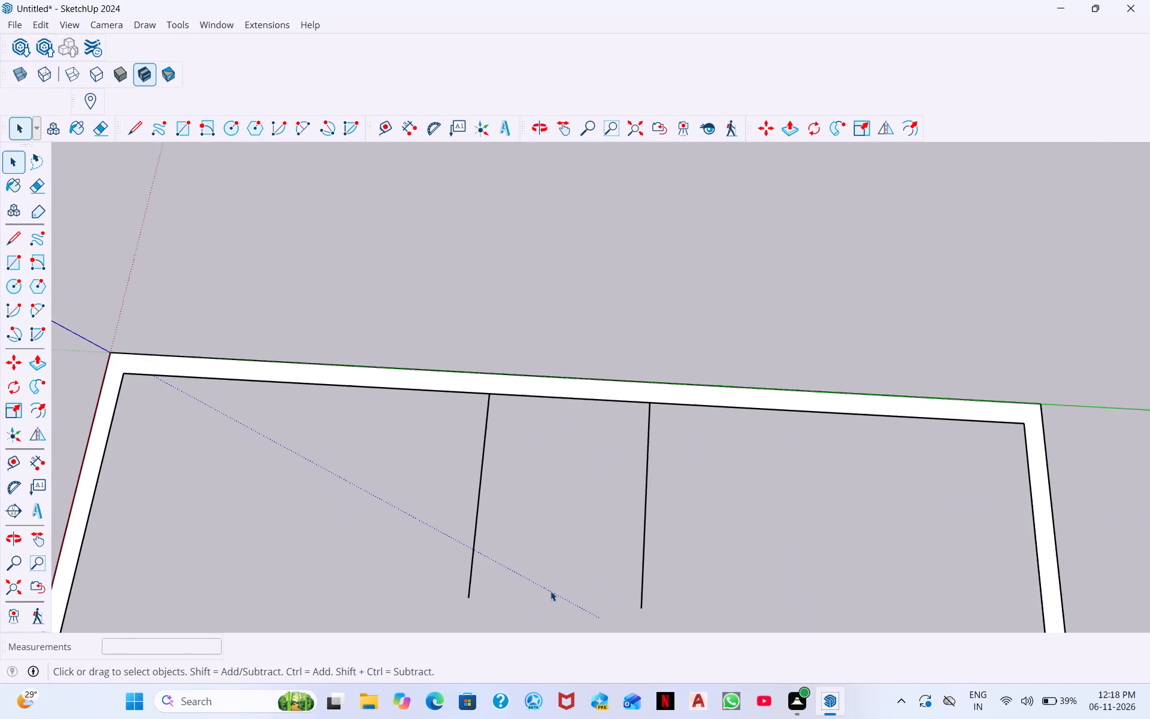
{"action": "scroll", "coordinate": [542, 529], "scroll_direction": "up", "scroll_amount": 4}
{"action": "scroll", "coordinate": [520, 589], "scroll_direction": "down", "scroll_amount": 3}
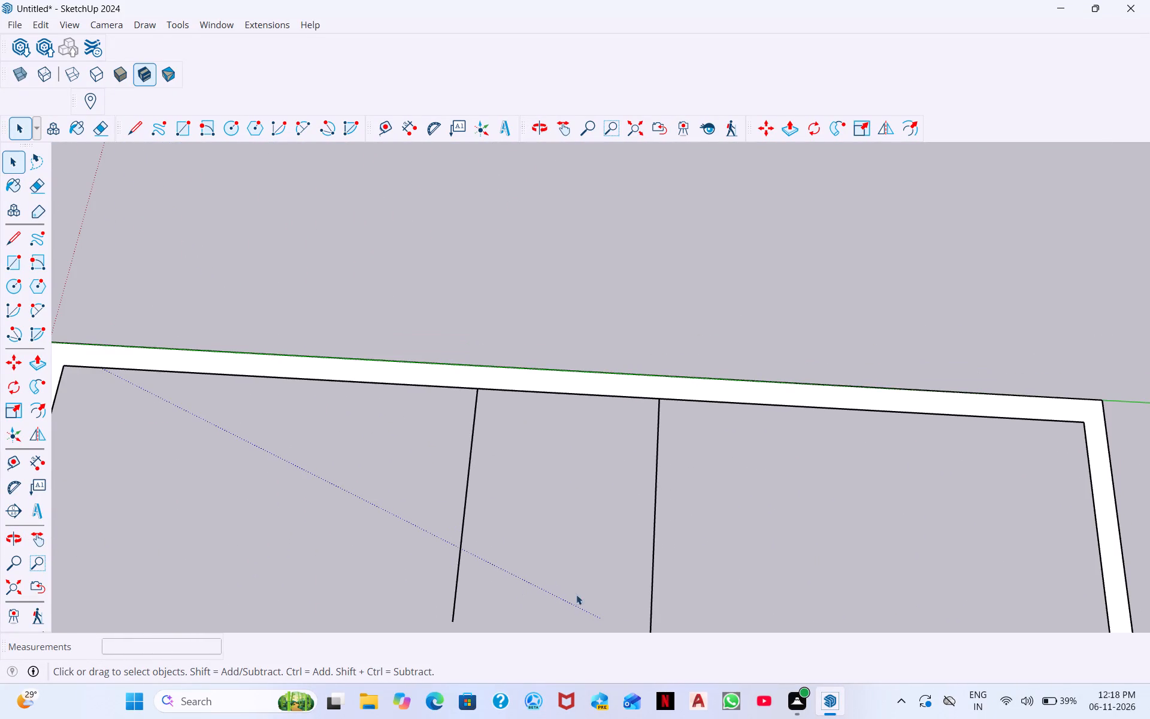
{"action": "middle_click_drag", "start_coordinate": [683, 606], "coordinate": [697, 588]}
{"action": "scroll", "coordinate": [619, 561], "scroll_direction": "down", "scroll_amount": 2}
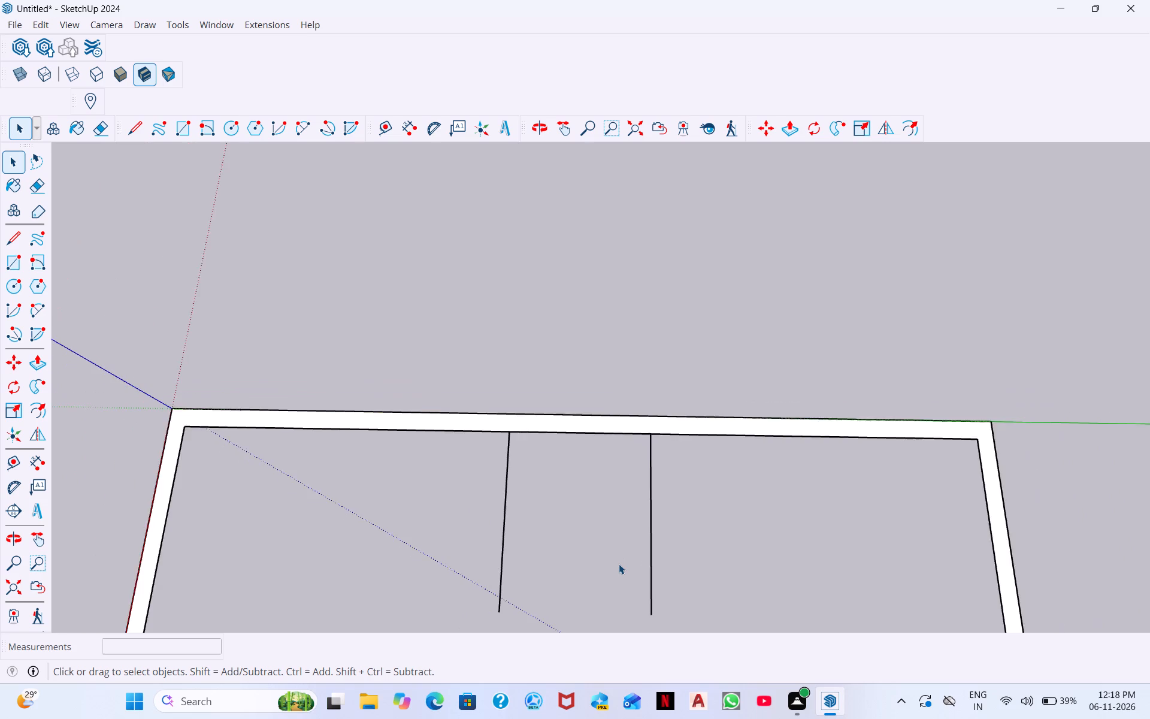
{"action": "scroll", "coordinate": [619, 564], "scroll_direction": "down", "scroll_amount": 3}
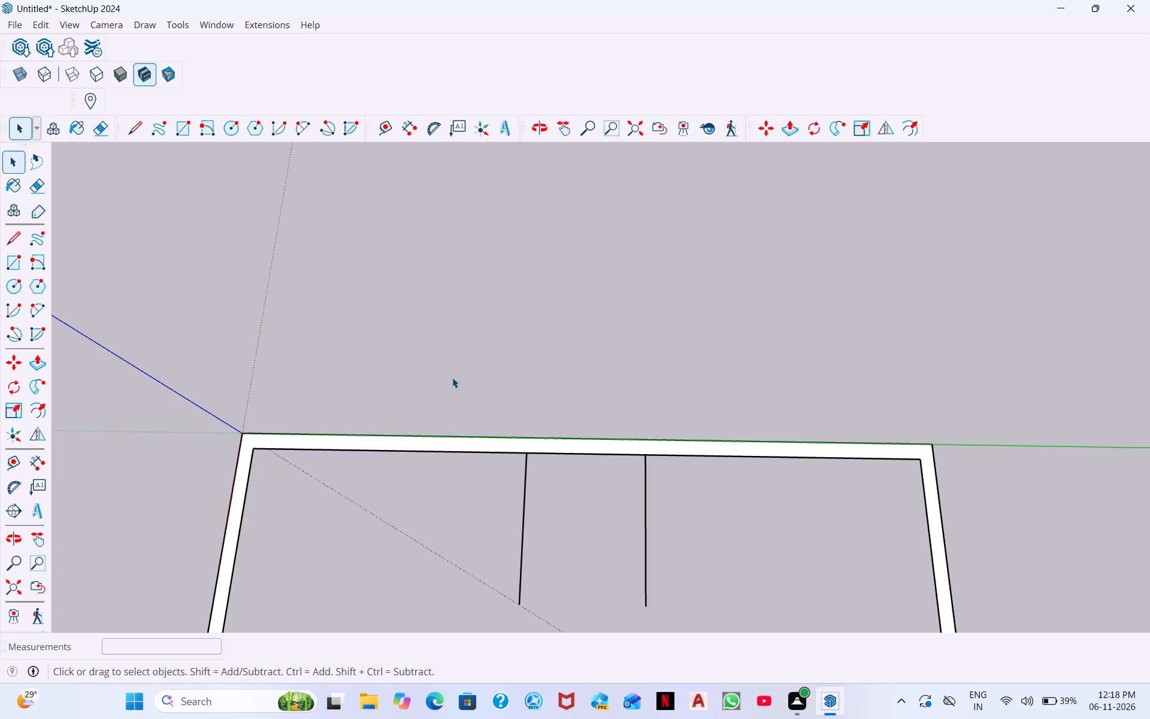
{"action": "left_click", "coordinate": [128, 134]}
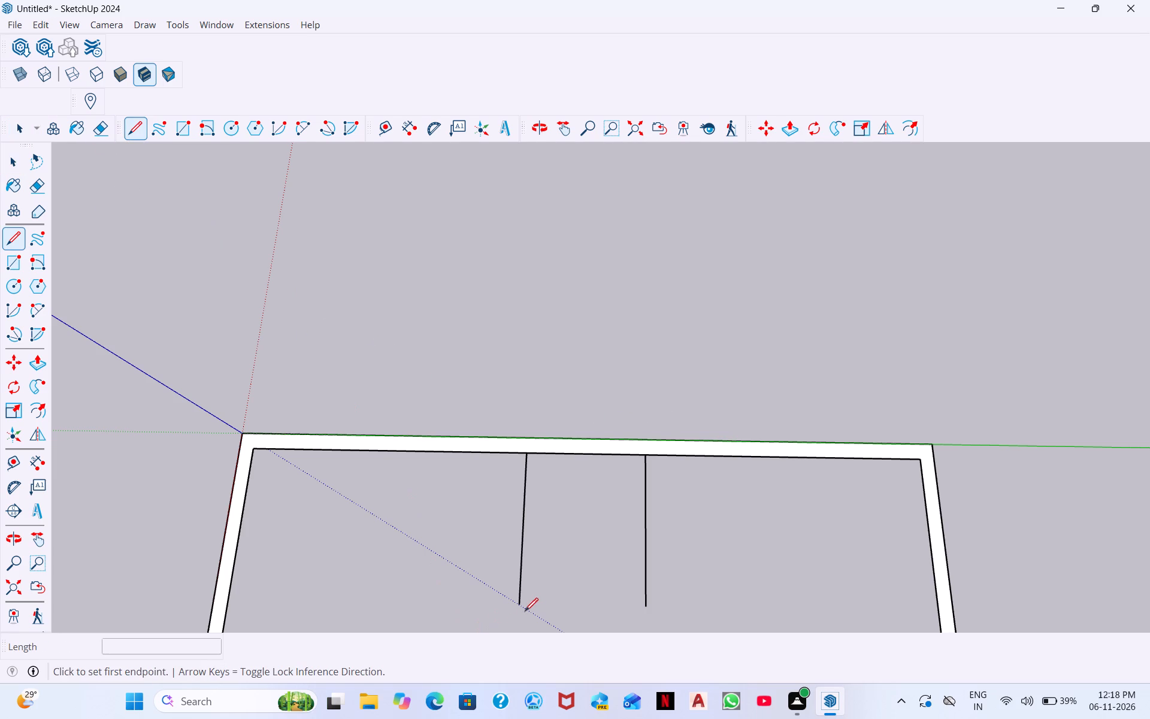
{"action": "left_click", "coordinate": [518, 606]}
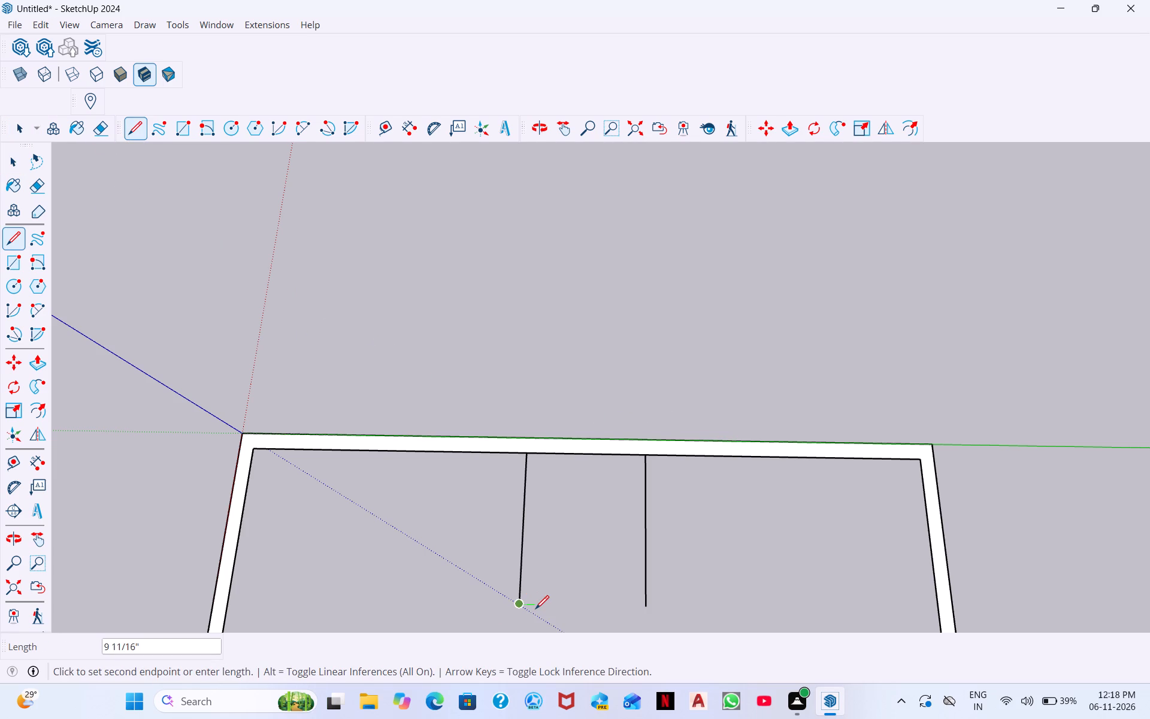
{"action": "key", "text": "6"}
{"action": "key", "text": "shift+quotedbl"}
{"action": "key", "text": "Return"}
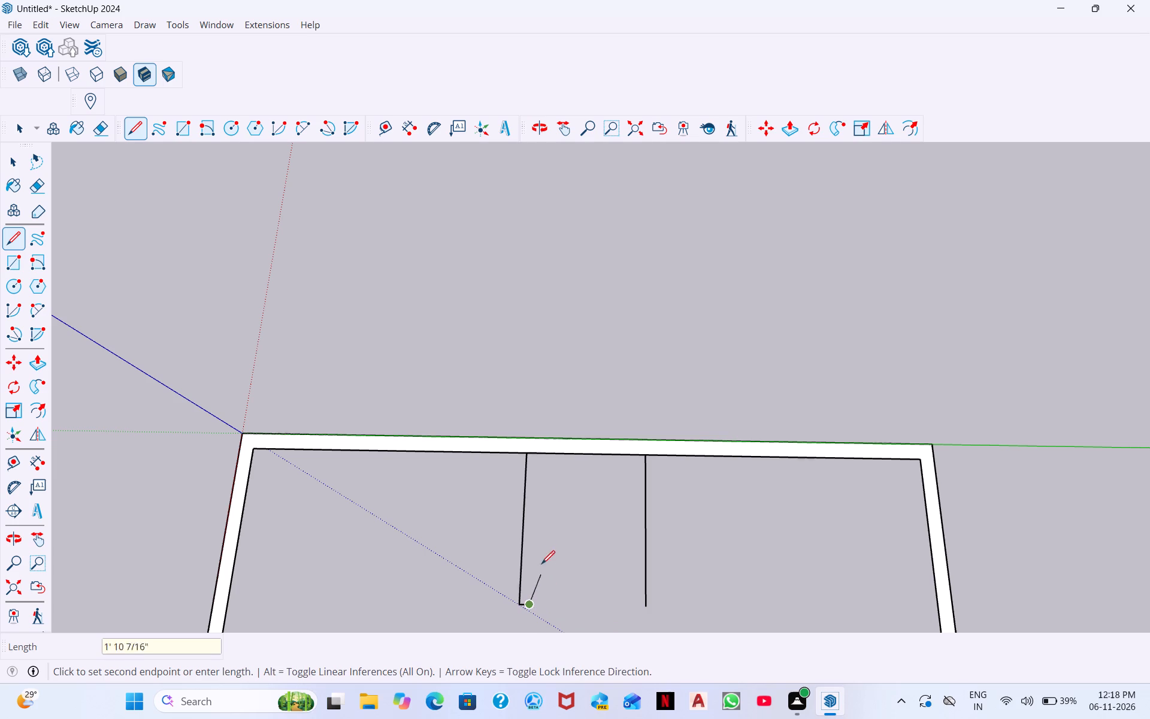
{"action": "left_click", "coordinate": [537, 454]}
{"action": "key", "text": "space"}
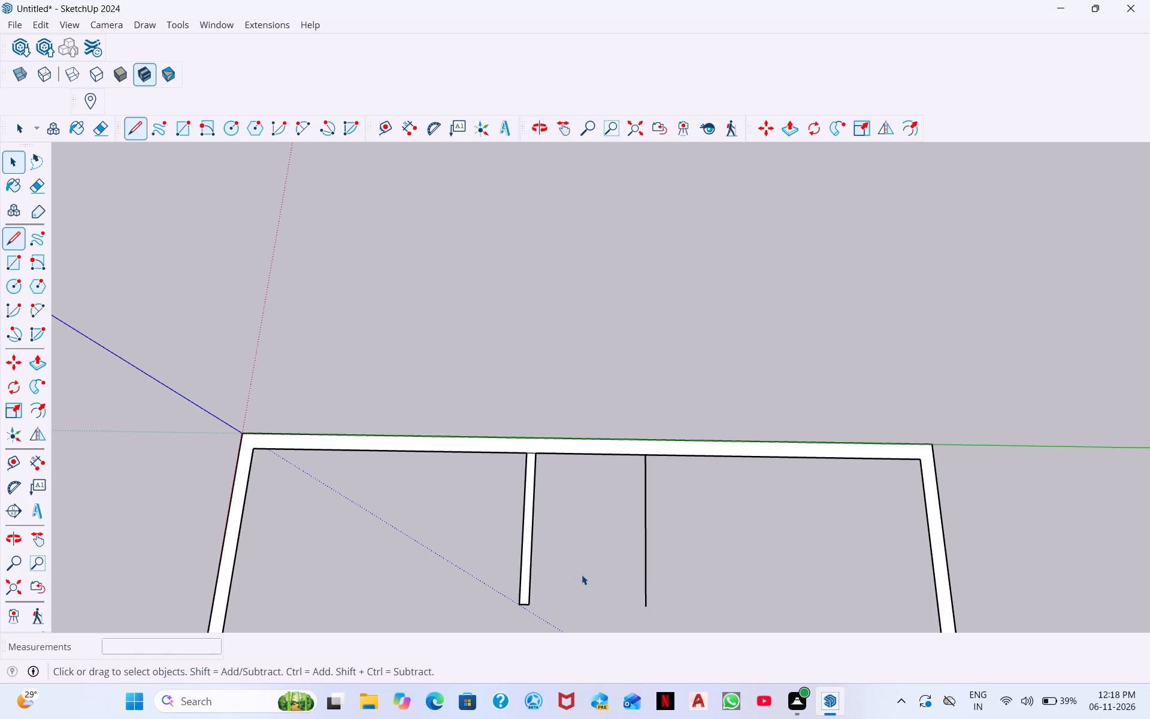
Give the second 8' line a 6" thickness toward the first partition, drawing its end line and an 8' parallel line back to the long wall.
{"action": "left_click", "coordinate": [133, 132]}
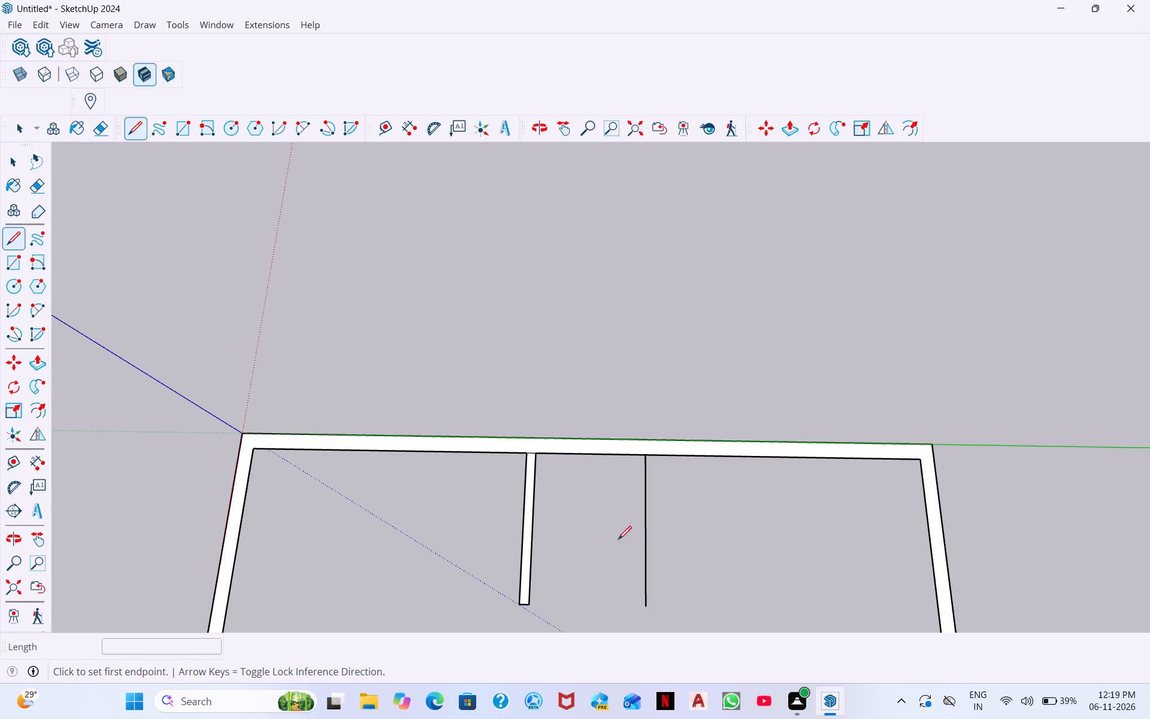
{"action": "left_click", "coordinate": [647, 606]}
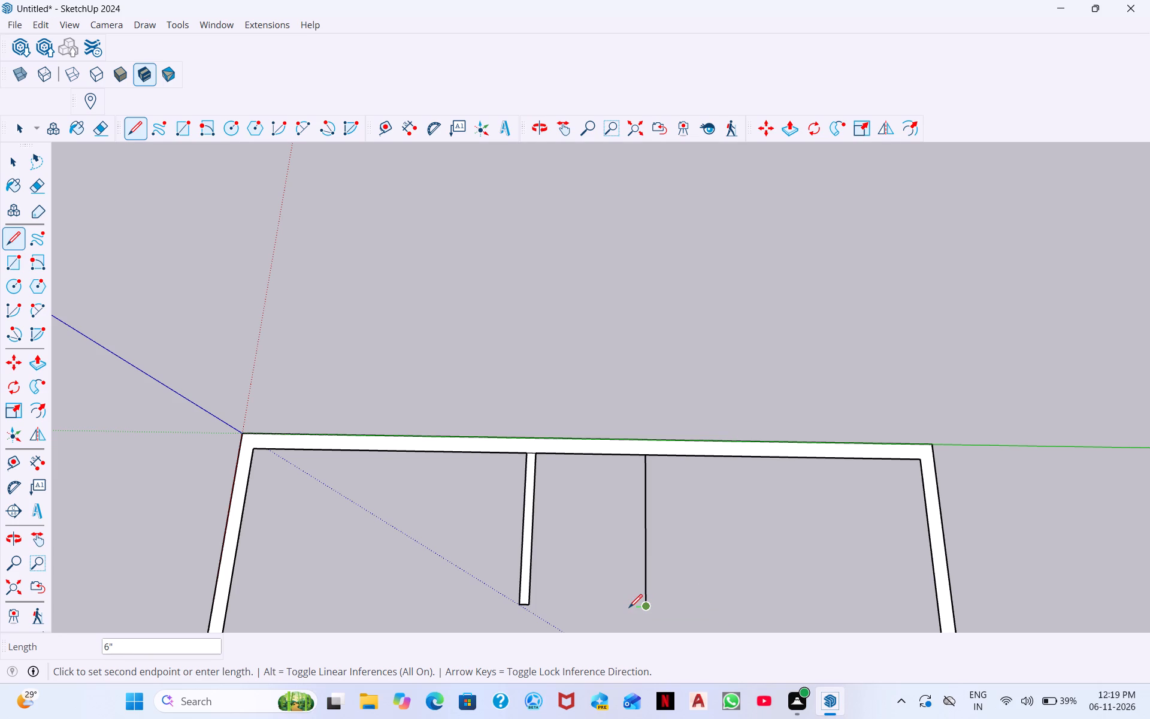
{"action": "left_click", "coordinate": [629, 606]}
{"action": "left_click", "coordinate": [636, 457]}
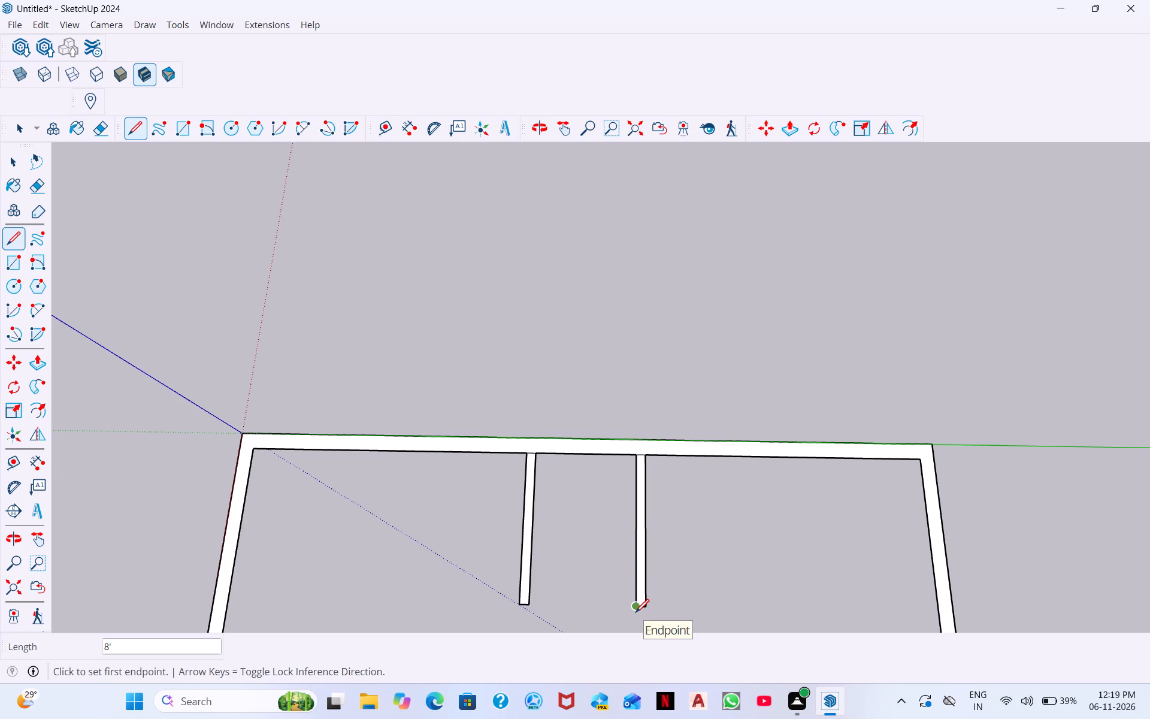
{"action": "key", "text": "space"}
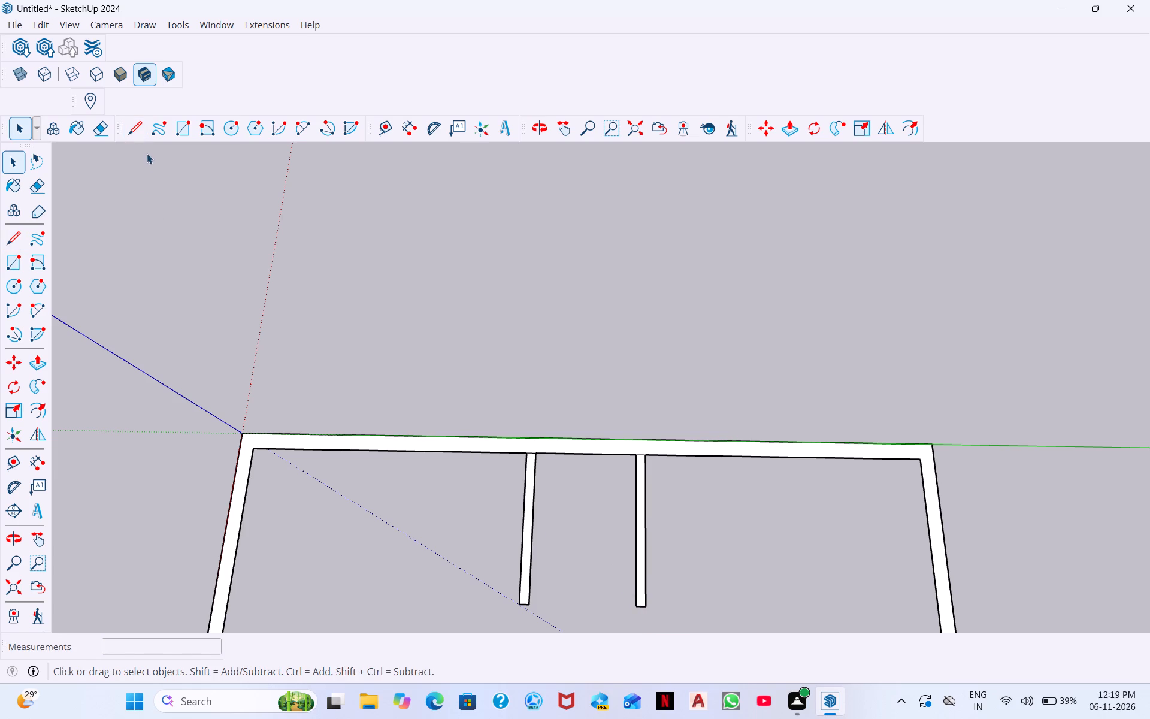
Draw a 3' line along the green direction from the first partition's inner face, near its free end, toward the second partition.
{"action": "left_click", "coordinate": [131, 129]}
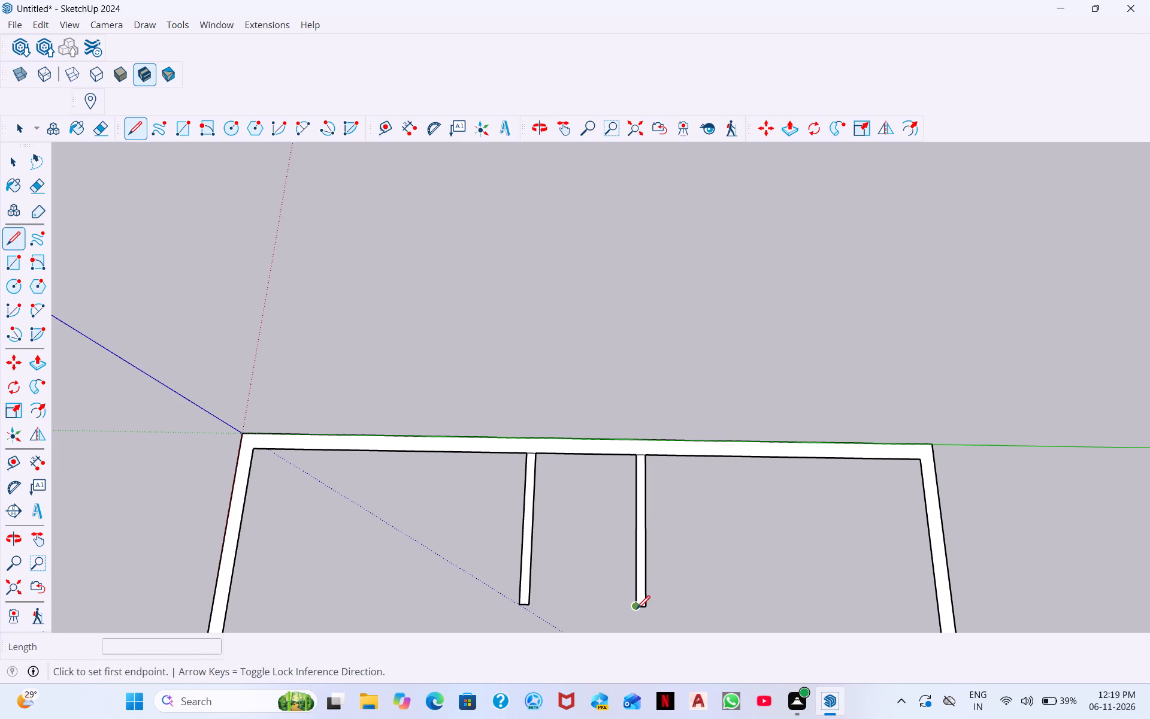
{"action": "left_click", "coordinate": [532, 596]}
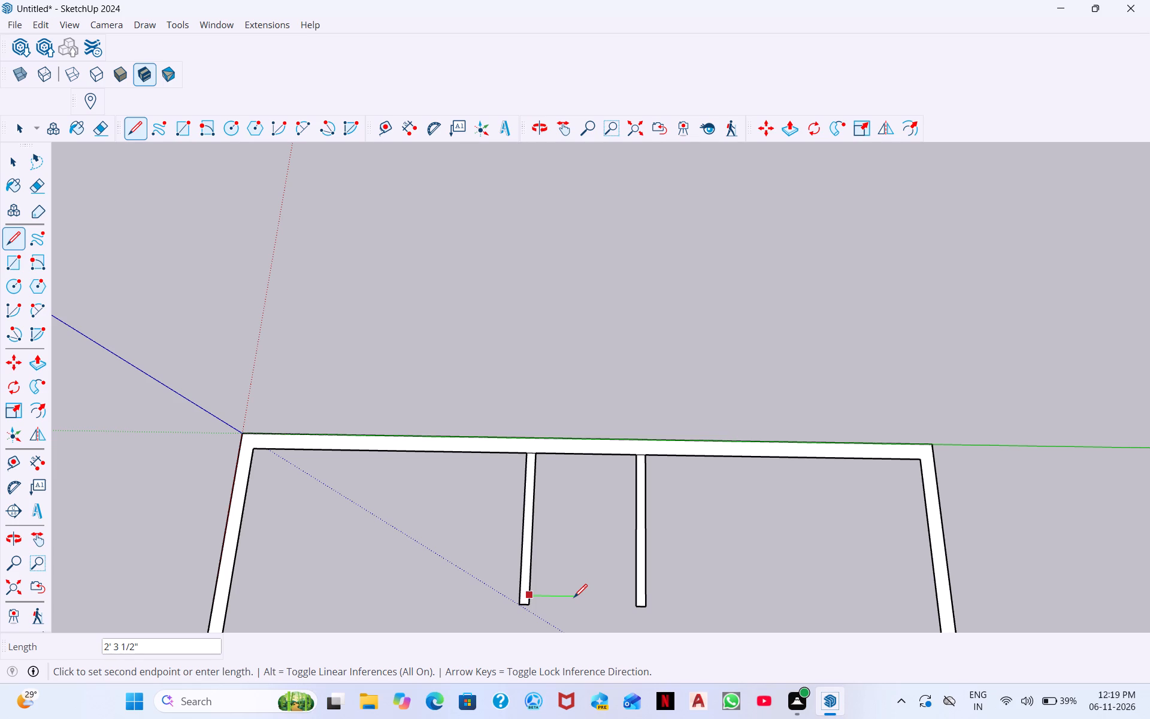
{"action": "key", "text": "3"}
{"action": "key", "text": "apostrophe"}
{"action": "key", "text": "Return"}
Continue with a line about 5 1/2" along the red direction, level with the partition ends, and a 2' 6" line to the second partition's inner end corner.
{"action": "scroll", "coordinate": [592, 593], "scroll_direction": "up", "scroll_amount": 7}
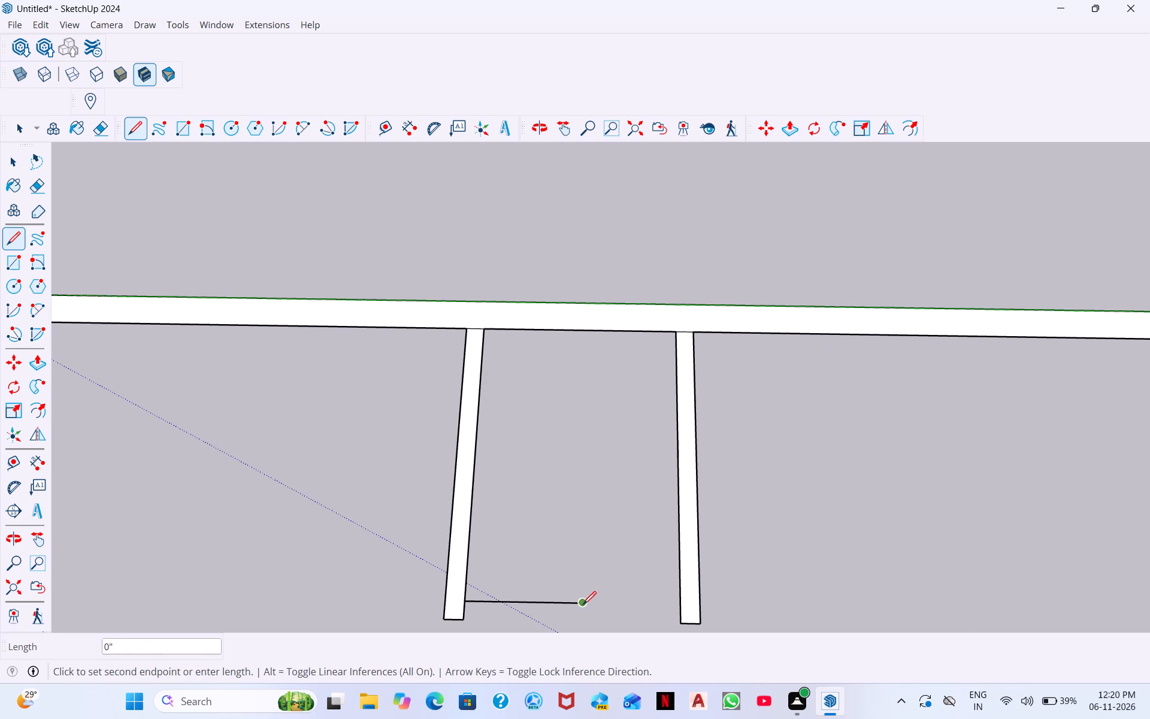
{"action": "scroll", "coordinate": [581, 623], "scroll_direction": "up", "scroll_amount": 4}
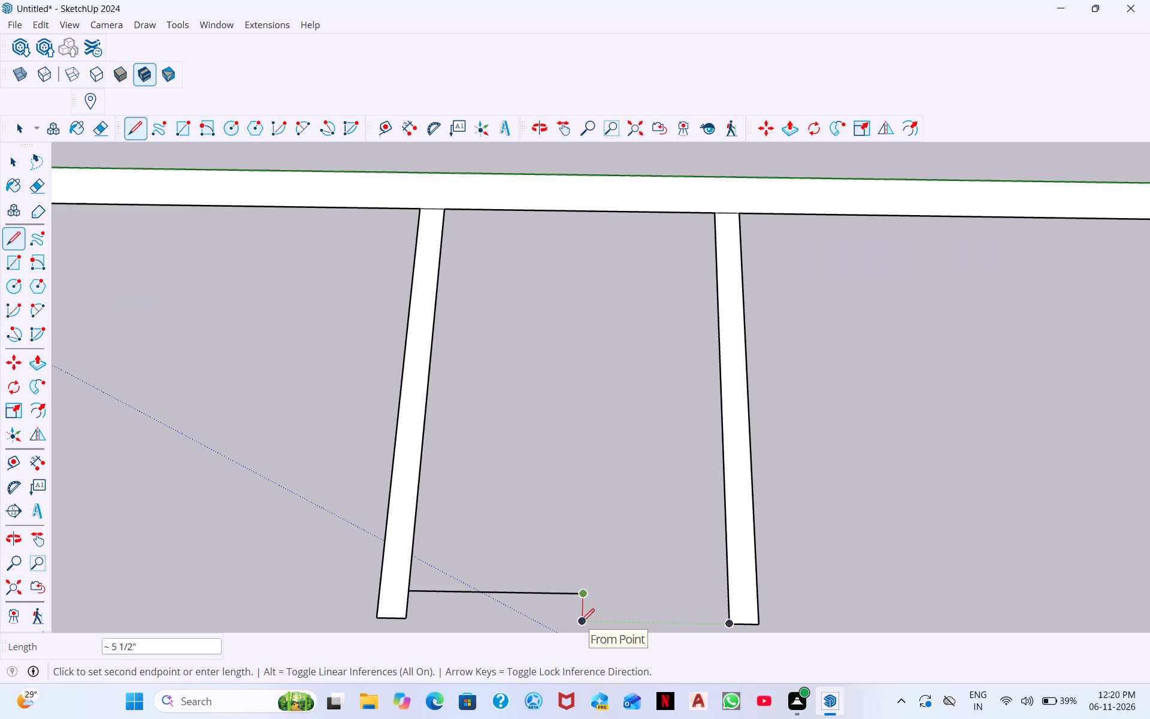
{"action": "left_click", "coordinate": [581, 623]}
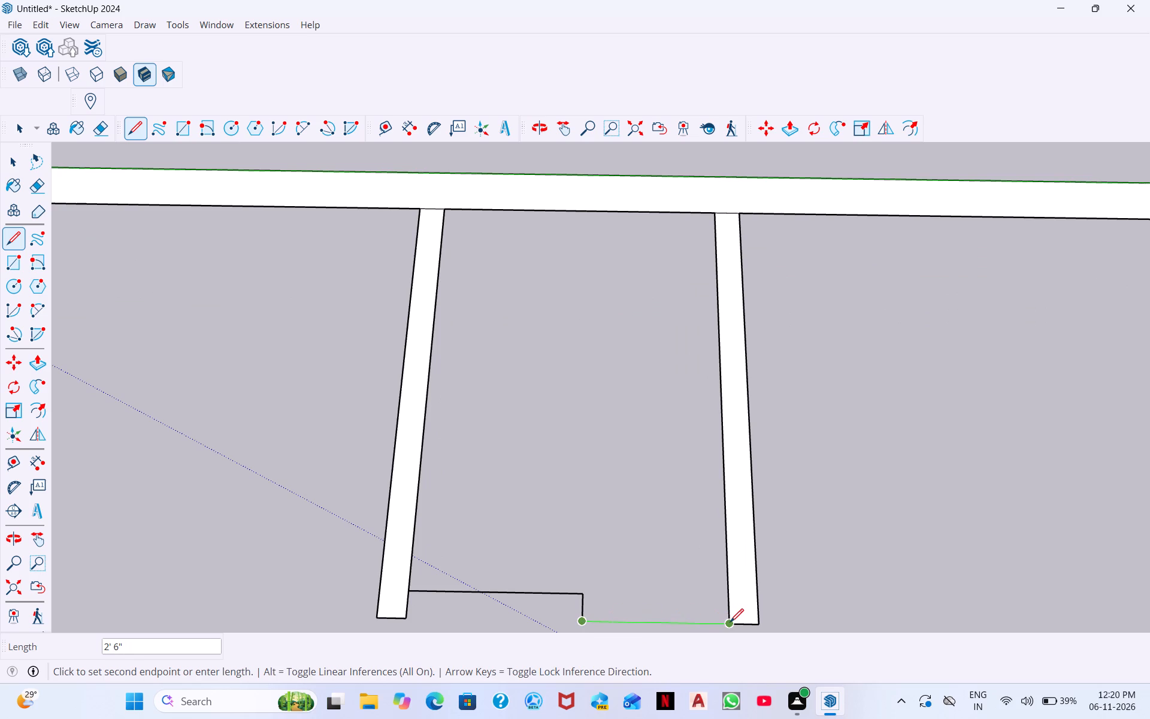
{"action": "left_click", "coordinate": [730, 622]}
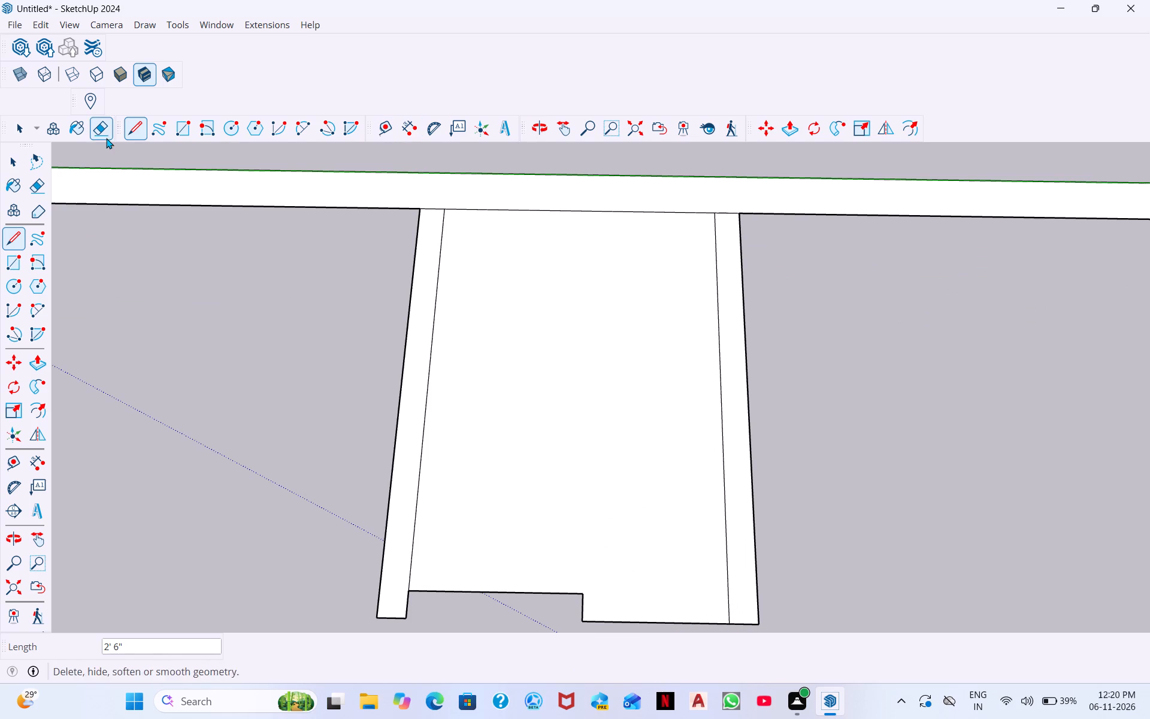
Erase the 3' line and the short red-direction connecting line between the two partitions.
{"action": "left_click", "coordinate": [42, 187]}
{"action": "left_click", "coordinate": [506, 597]}
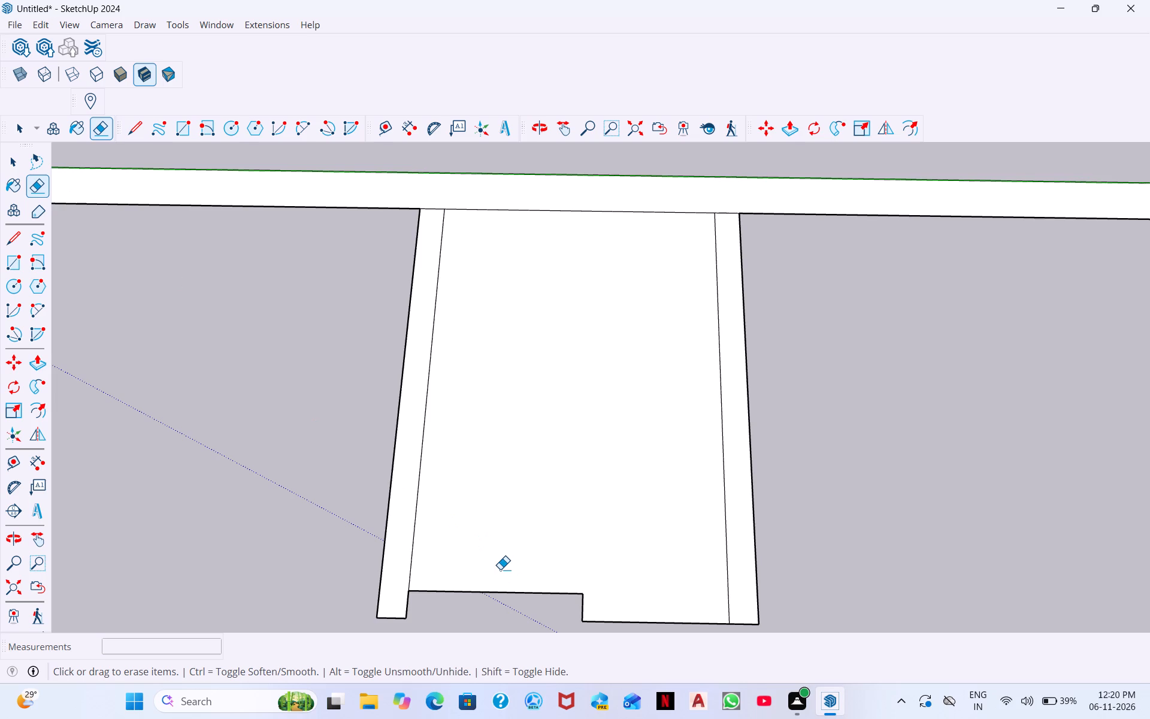
{"action": "left_click_drag", "start_coordinate": [500, 576], "coordinate": [500, 593]}
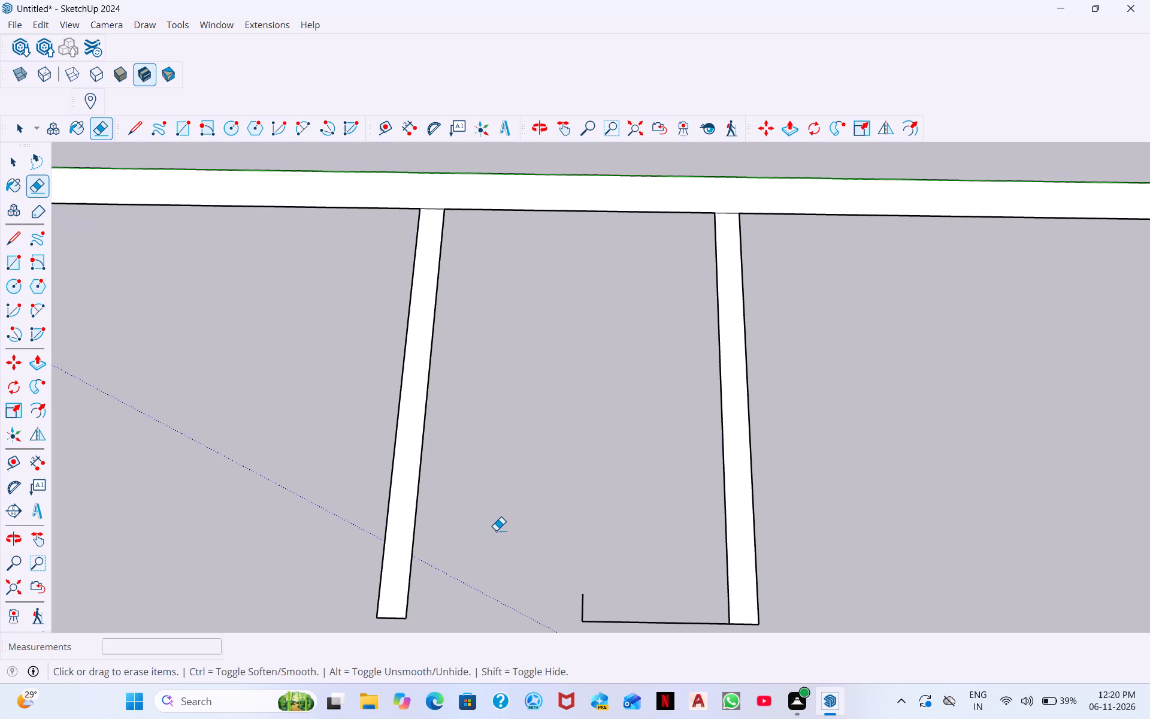
{"action": "left_click", "coordinate": [578, 607]}
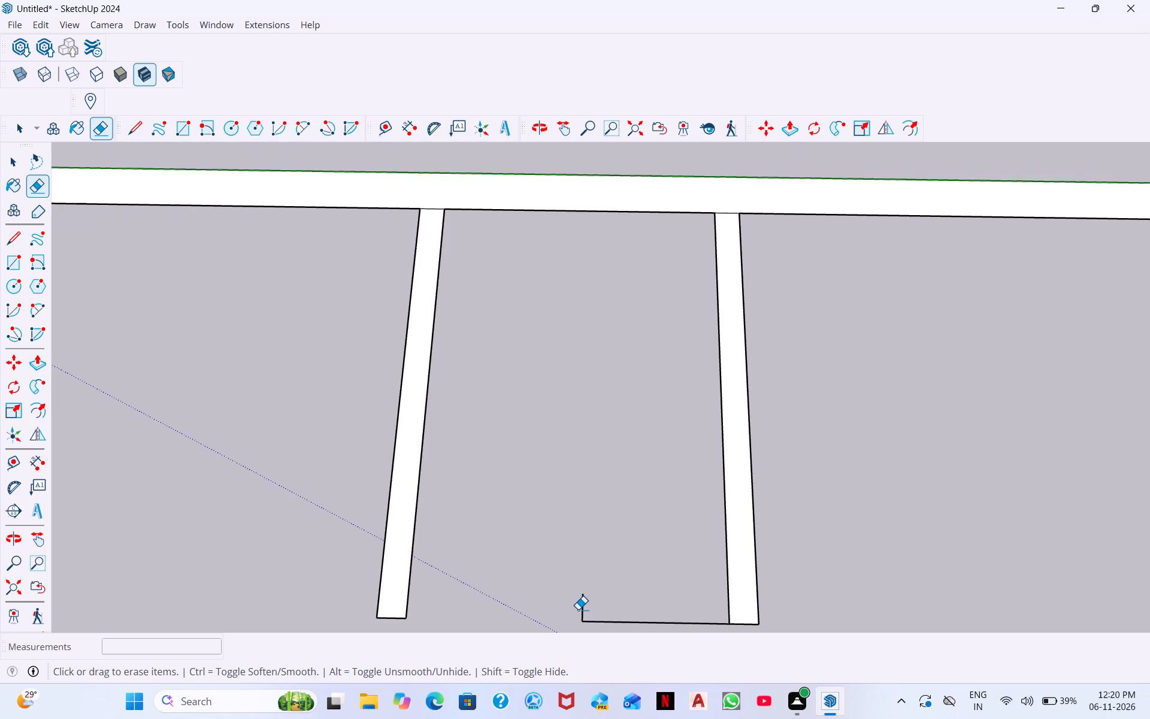
{"action": "left_click", "coordinate": [581, 609]}
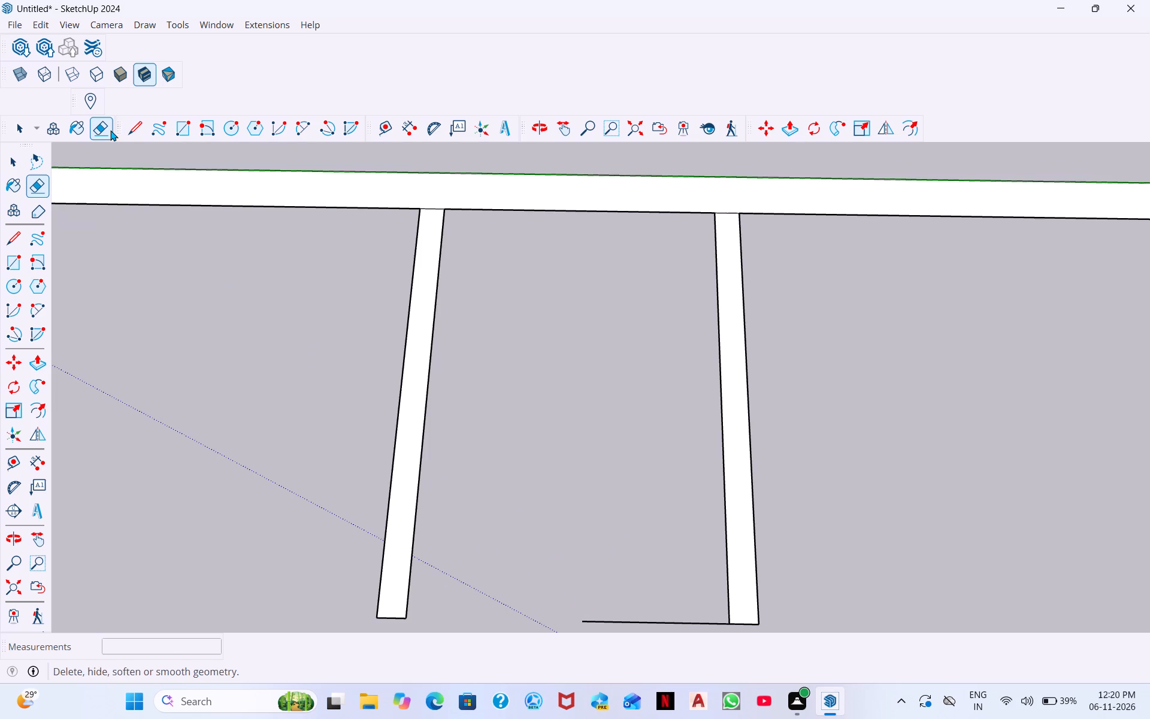
Draw a 6" line from the 2' 6" line's free end toward the long wall and close it with a parallel line to the second partition's inner face.
{"action": "left_click", "coordinate": [131, 130]}
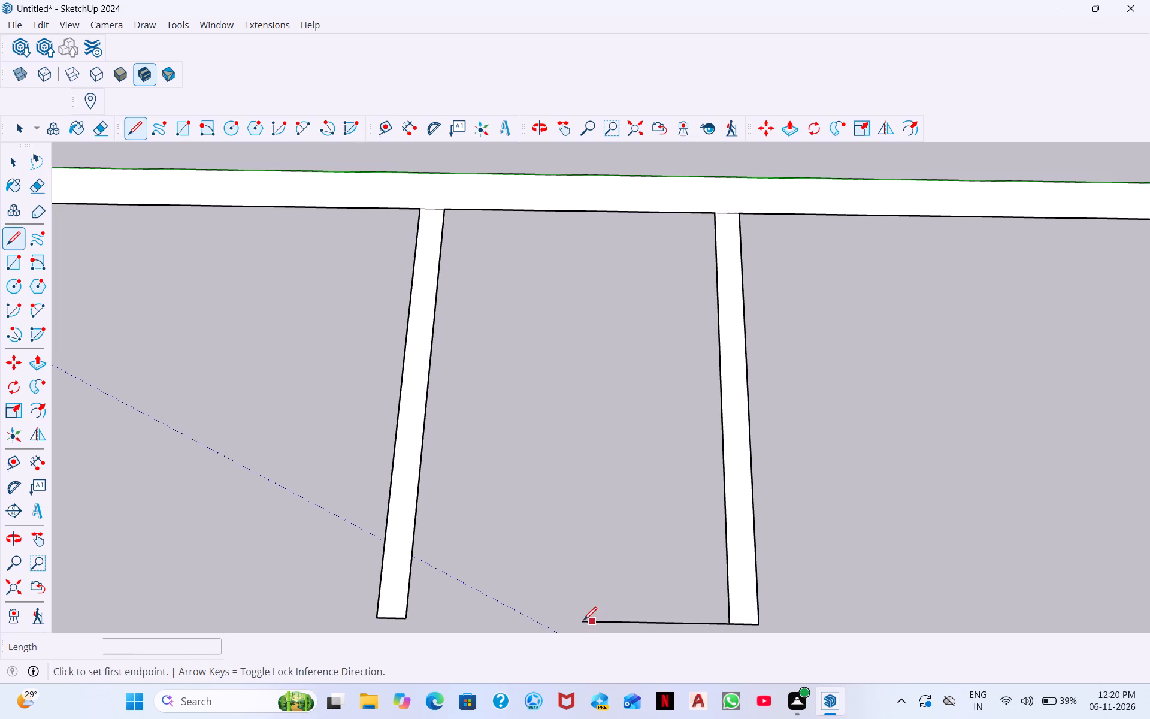
{"action": "left_click", "coordinate": [583, 620]}
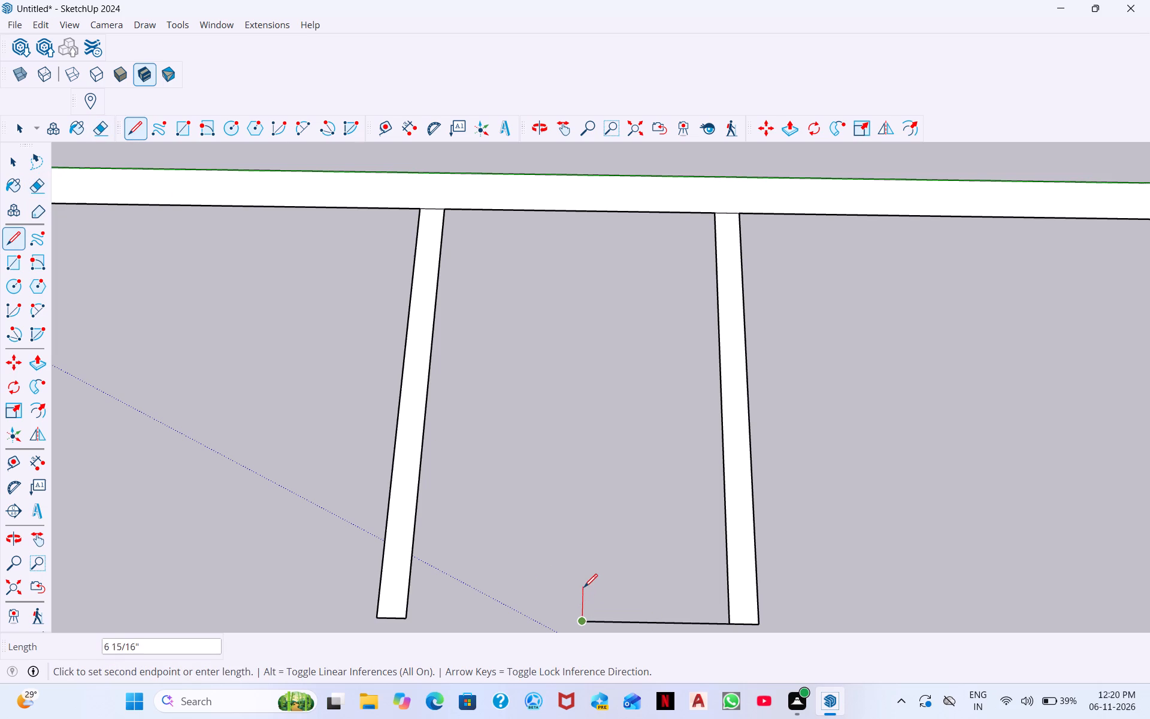
{"action": "key", "text": "6"}
{"action": "key", "text": "shift+quotedbl"}
{"action": "key", "text": "Return"}
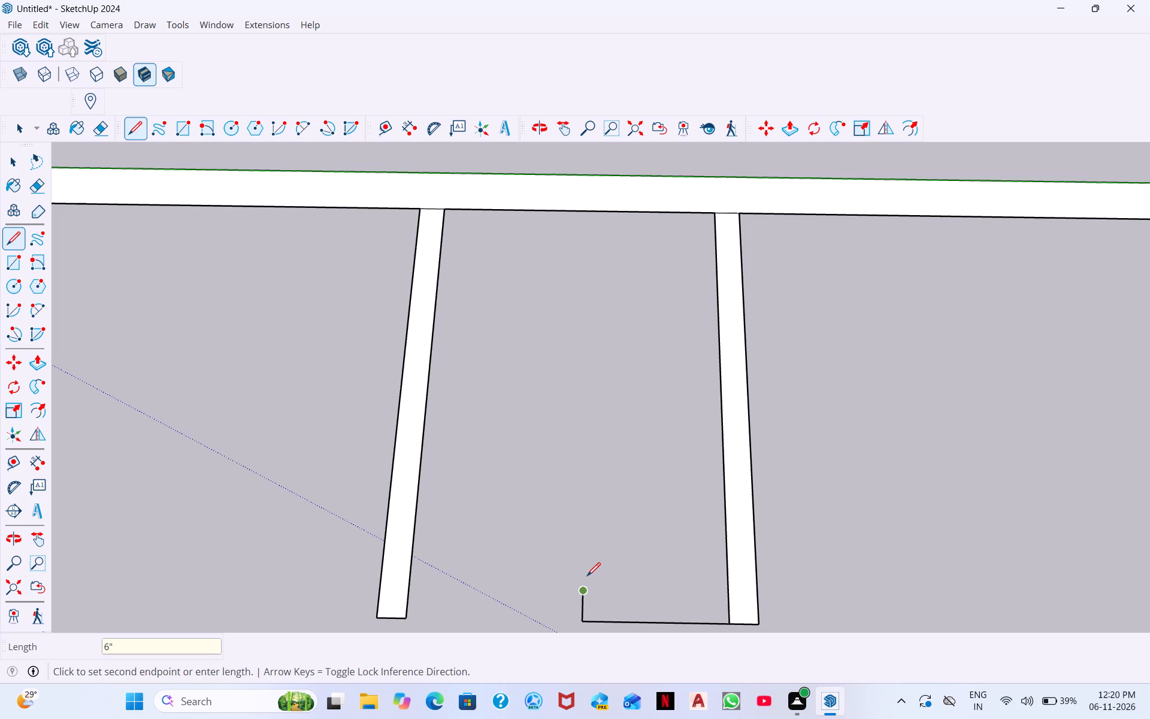
{"action": "left_click", "coordinate": [730, 592]}
{"action": "key", "text": "space"}
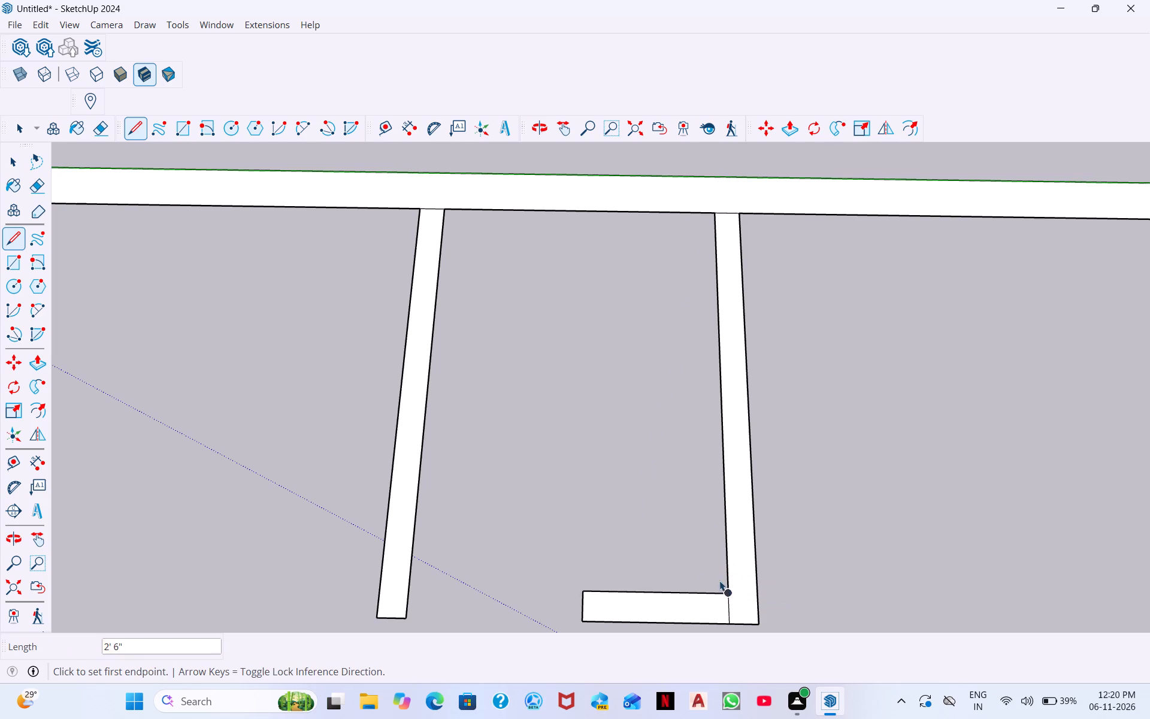
Erase the dividing edge between the second partition and the short return wall to join them into an L shape.
{"action": "left_click", "coordinate": [37, 179]}
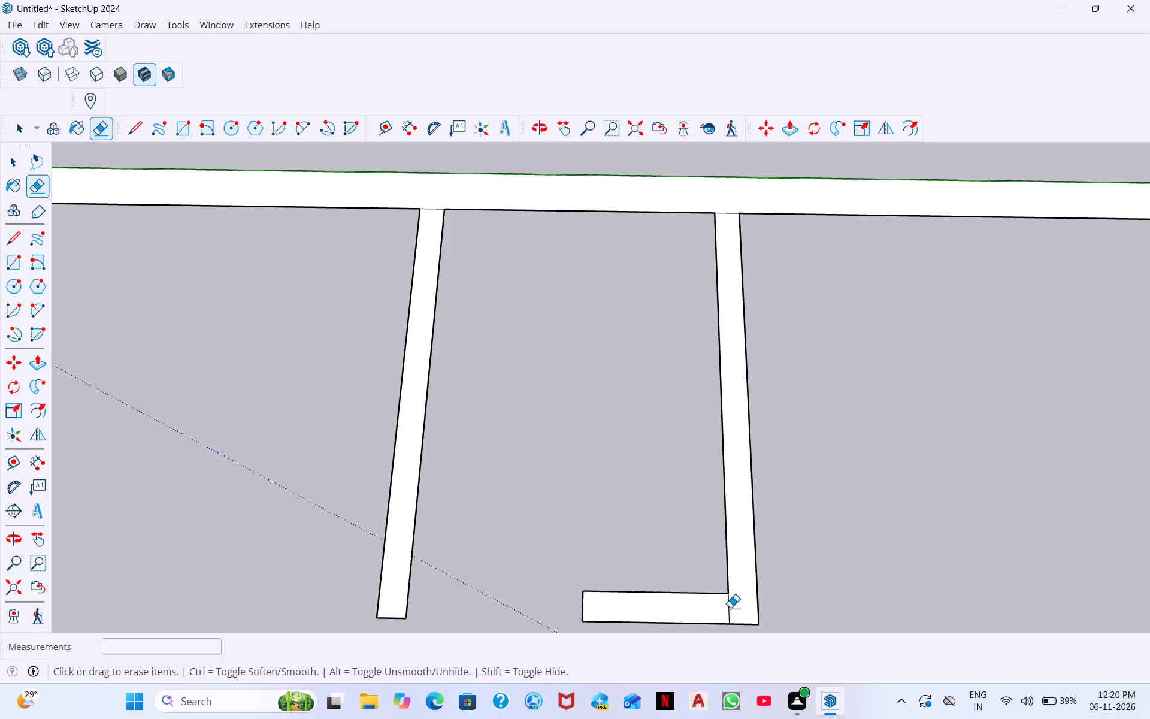
{"action": "left_click", "coordinate": [731, 606]}
{"action": "scroll", "coordinate": [719, 557], "scroll_direction": "down", "scroll_amount": 8}
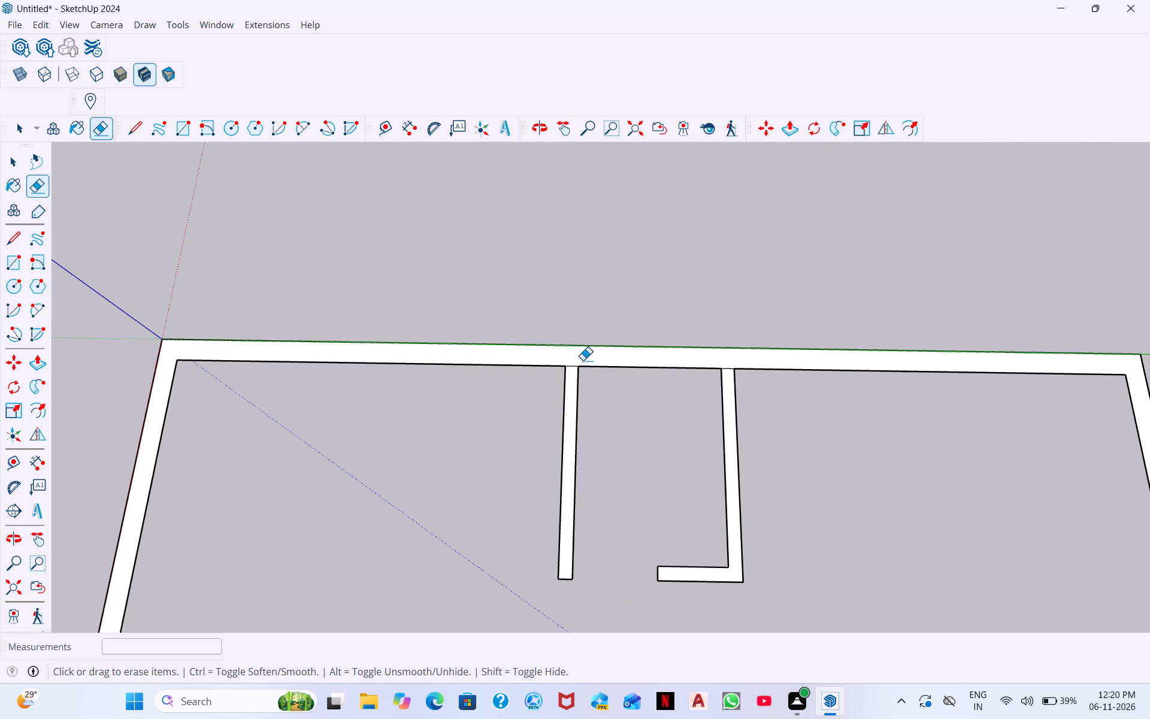
Erase the two short edges where the partitions meet the long outer wall, merging both partitions with it.
{"action": "scroll", "coordinate": [583, 360], "scroll_direction": "up", "scroll_amount": 10}
{"action": "left_click", "coordinate": [560, 371]}
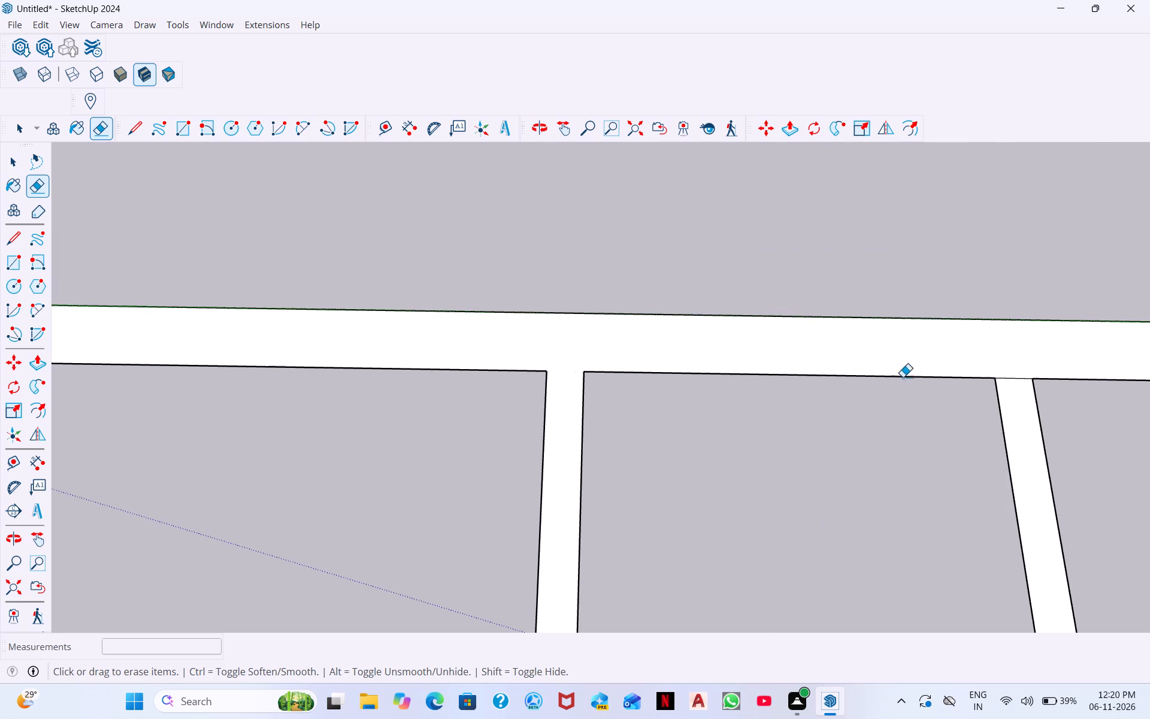
{"action": "left_click", "coordinate": [1013, 379]}
{"action": "scroll", "coordinate": [861, 371], "scroll_direction": "down", "scroll_amount": 9}
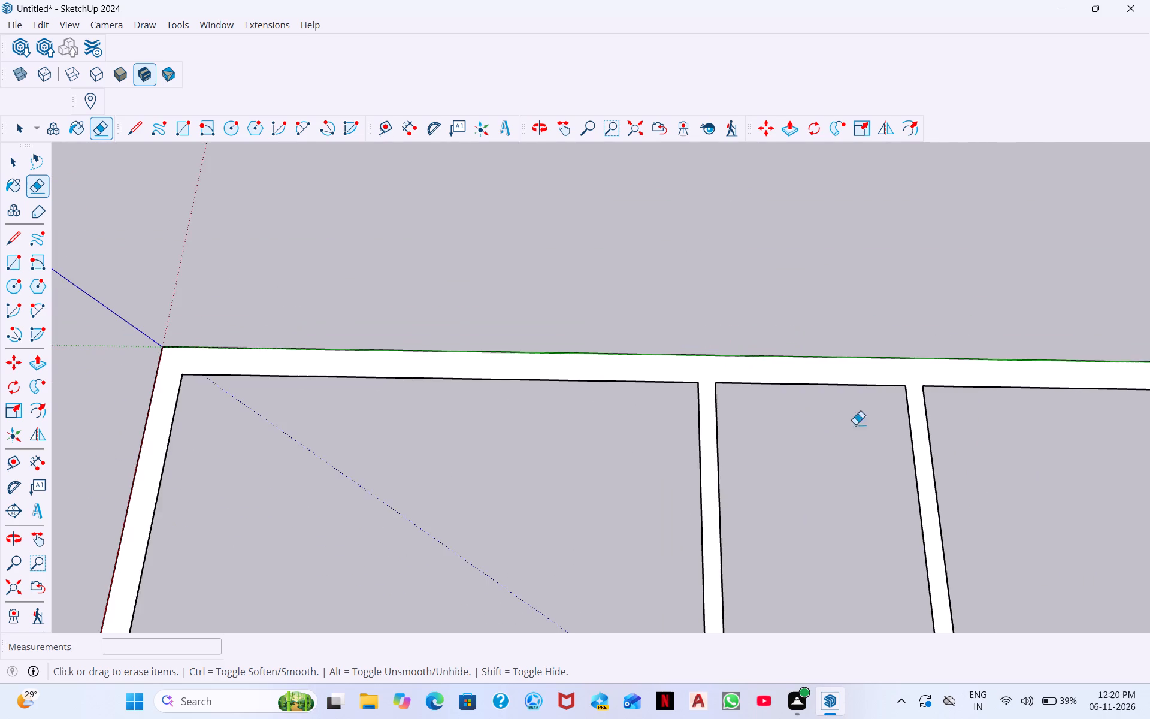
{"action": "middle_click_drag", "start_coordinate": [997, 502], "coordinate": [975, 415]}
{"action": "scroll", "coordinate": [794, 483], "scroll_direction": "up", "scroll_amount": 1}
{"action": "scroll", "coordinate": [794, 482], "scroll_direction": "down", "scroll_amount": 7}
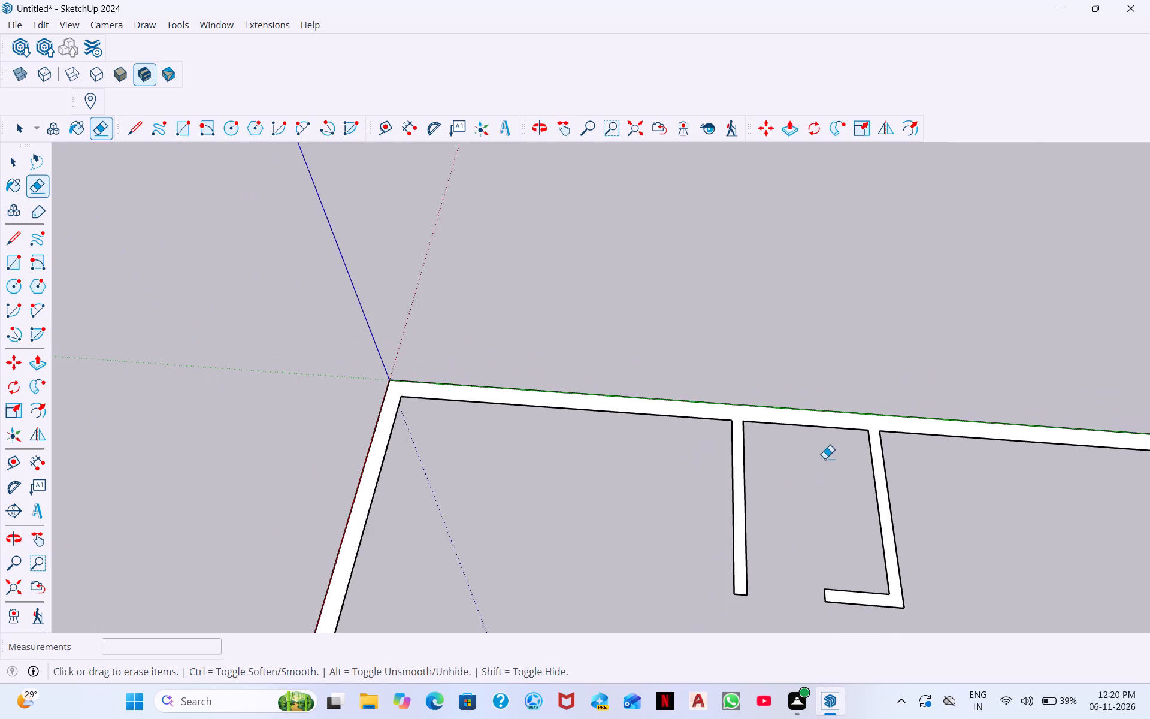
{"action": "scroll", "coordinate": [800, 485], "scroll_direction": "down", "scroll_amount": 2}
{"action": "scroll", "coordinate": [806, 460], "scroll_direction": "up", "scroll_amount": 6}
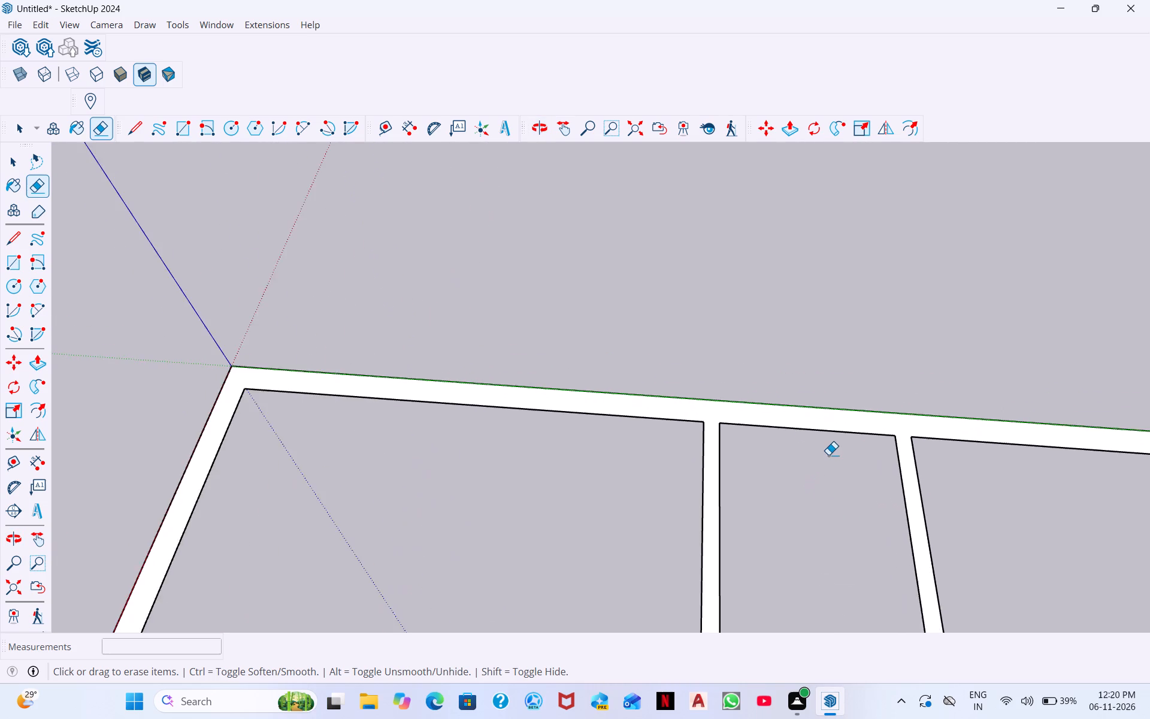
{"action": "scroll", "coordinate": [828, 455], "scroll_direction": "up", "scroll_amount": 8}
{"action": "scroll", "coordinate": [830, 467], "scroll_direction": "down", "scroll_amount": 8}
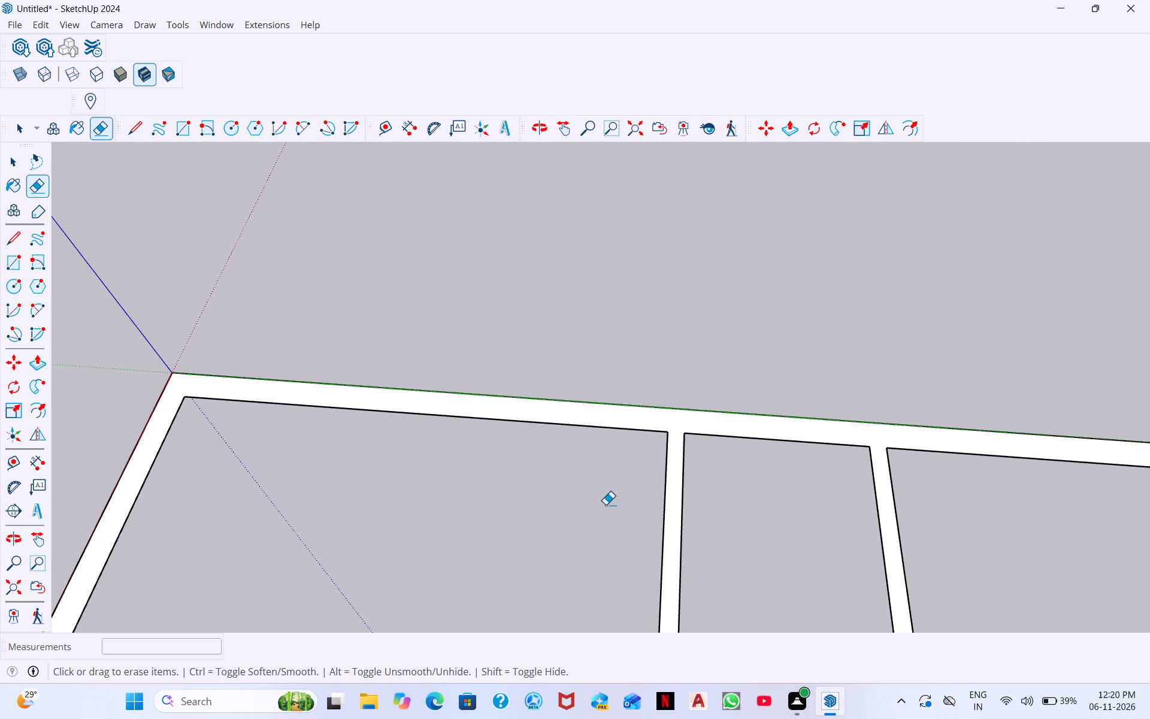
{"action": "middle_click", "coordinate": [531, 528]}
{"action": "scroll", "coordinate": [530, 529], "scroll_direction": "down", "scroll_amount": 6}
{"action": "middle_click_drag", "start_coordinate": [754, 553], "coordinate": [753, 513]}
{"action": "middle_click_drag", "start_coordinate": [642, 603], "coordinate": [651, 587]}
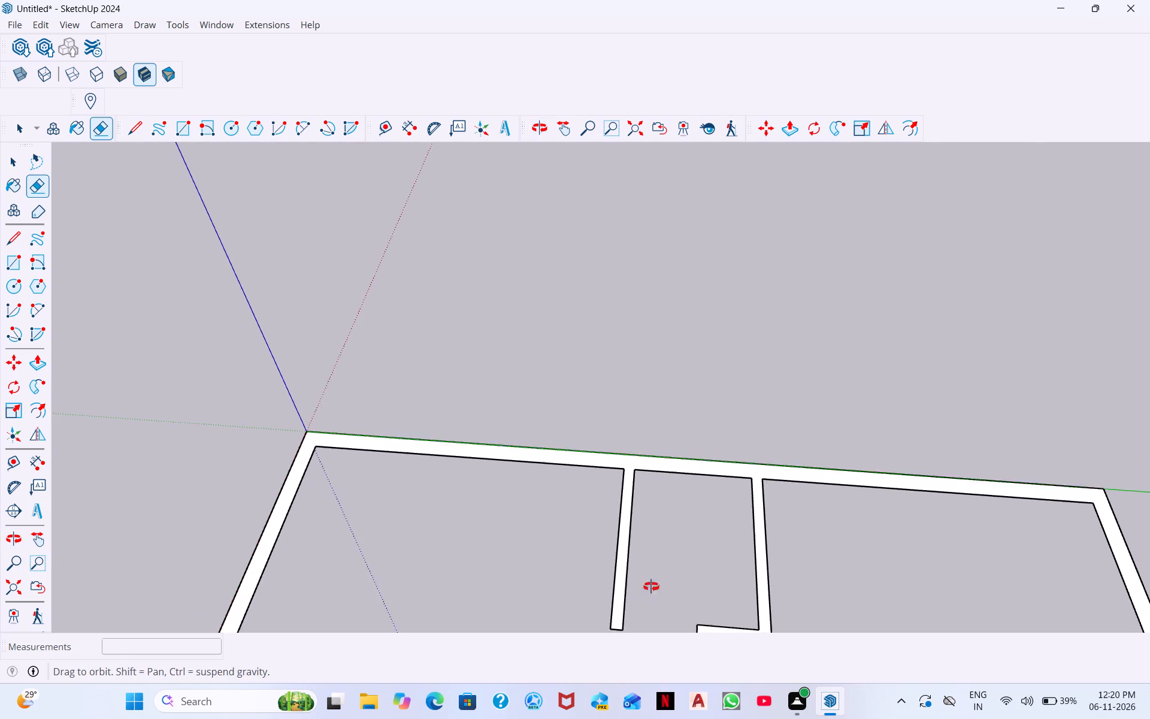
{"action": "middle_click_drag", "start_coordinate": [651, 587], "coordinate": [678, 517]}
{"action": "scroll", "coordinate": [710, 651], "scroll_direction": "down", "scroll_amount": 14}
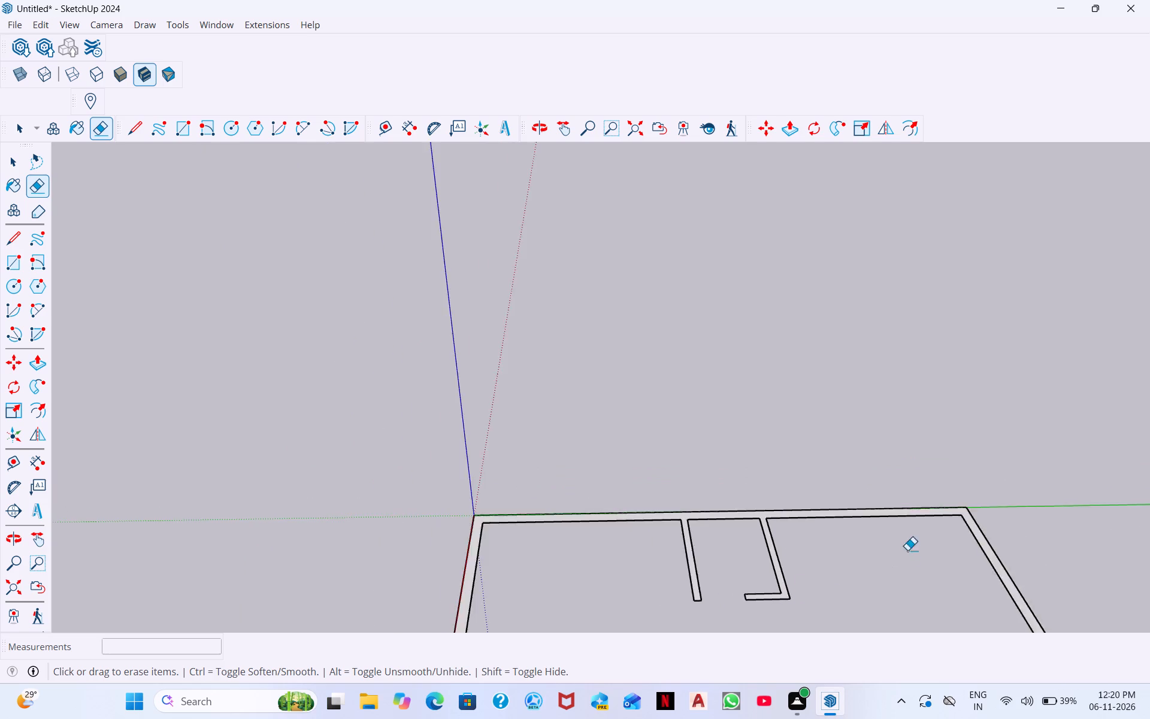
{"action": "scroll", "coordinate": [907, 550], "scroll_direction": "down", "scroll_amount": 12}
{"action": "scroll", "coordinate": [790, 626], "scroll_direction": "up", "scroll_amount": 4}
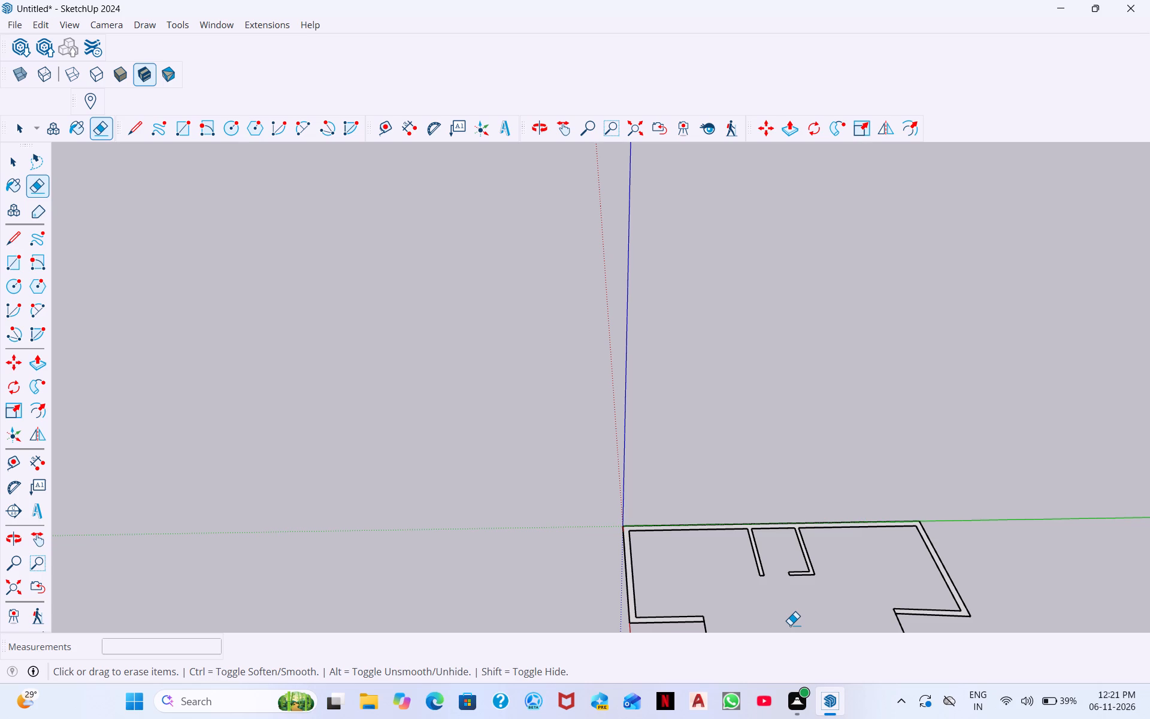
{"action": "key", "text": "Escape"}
Draw two lines about 21' 6 3/8" long across the wide opening, joining the inner corners and the outer corners of the stepped wall ends.
{"action": "left_click", "coordinate": [131, 131]}
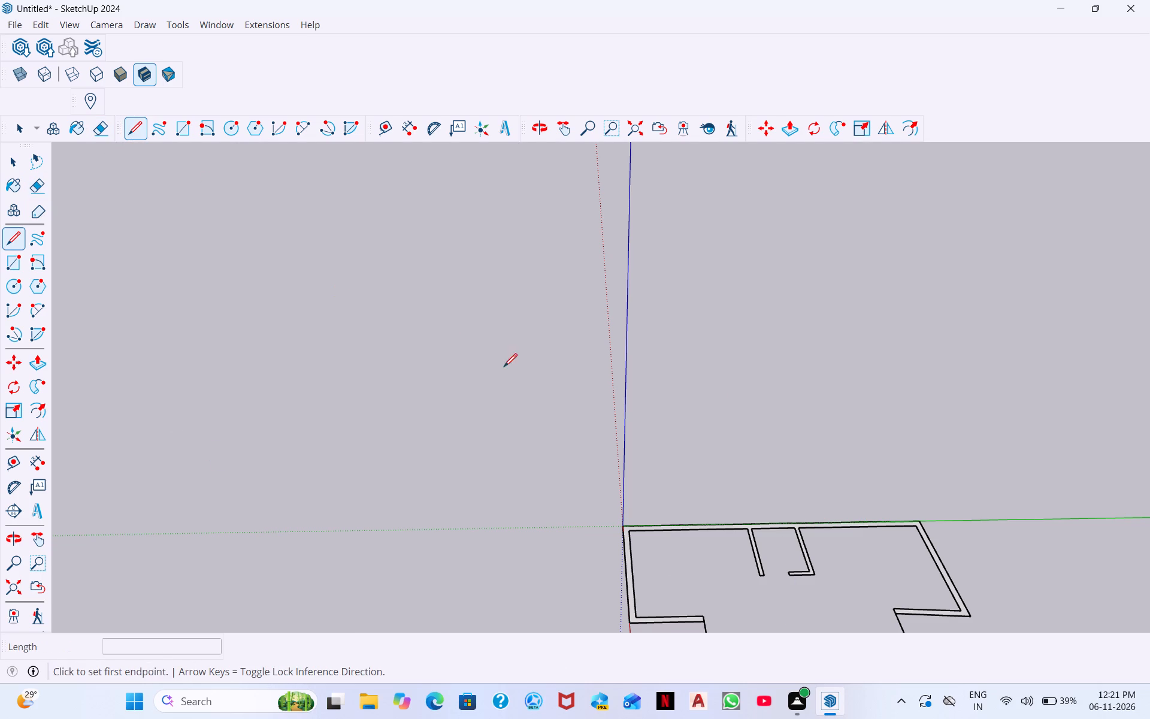
{"action": "scroll", "coordinate": [830, 593], "scroll_direction": "up", "scroll_amount": 7}
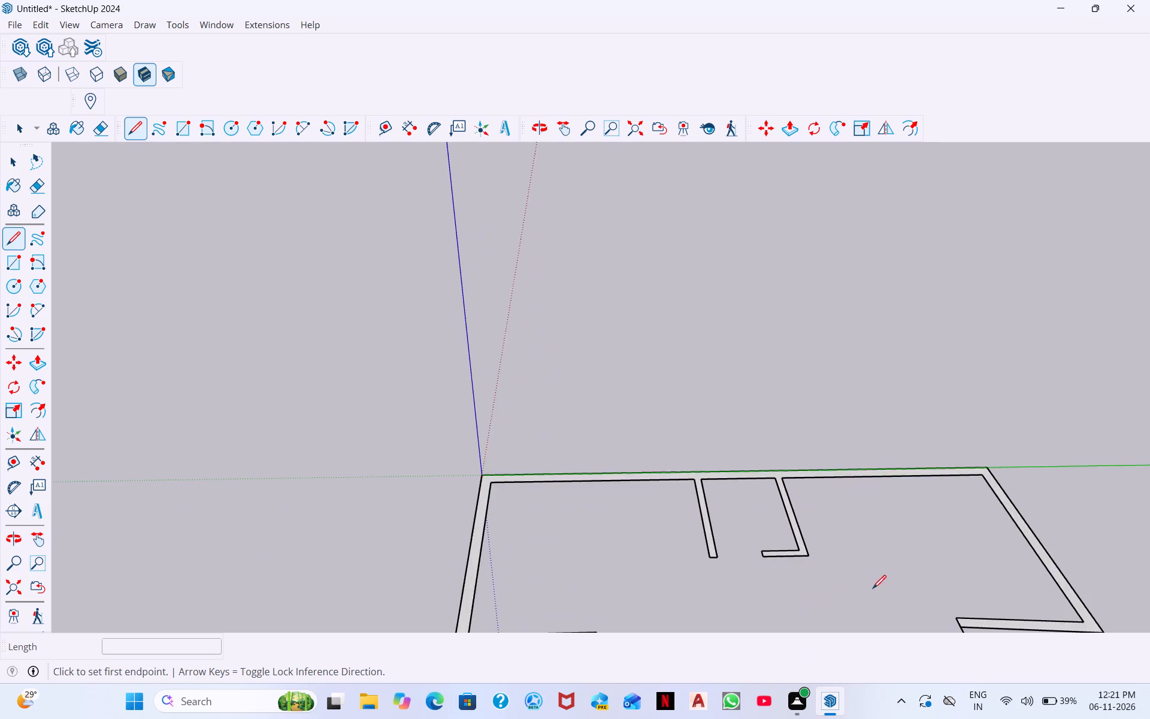
{"action": "middle_click_drag", "start_coordinate": [873, 594], "coordinate": [867, 718]}
{"action": "middle_click_drag", "start_coordinate": [774, 561], "coordinate": [793, 644]}
{"action": "middle_click_drag", "start_coordinate": [822, 579], "coordinate": [866, 660]}
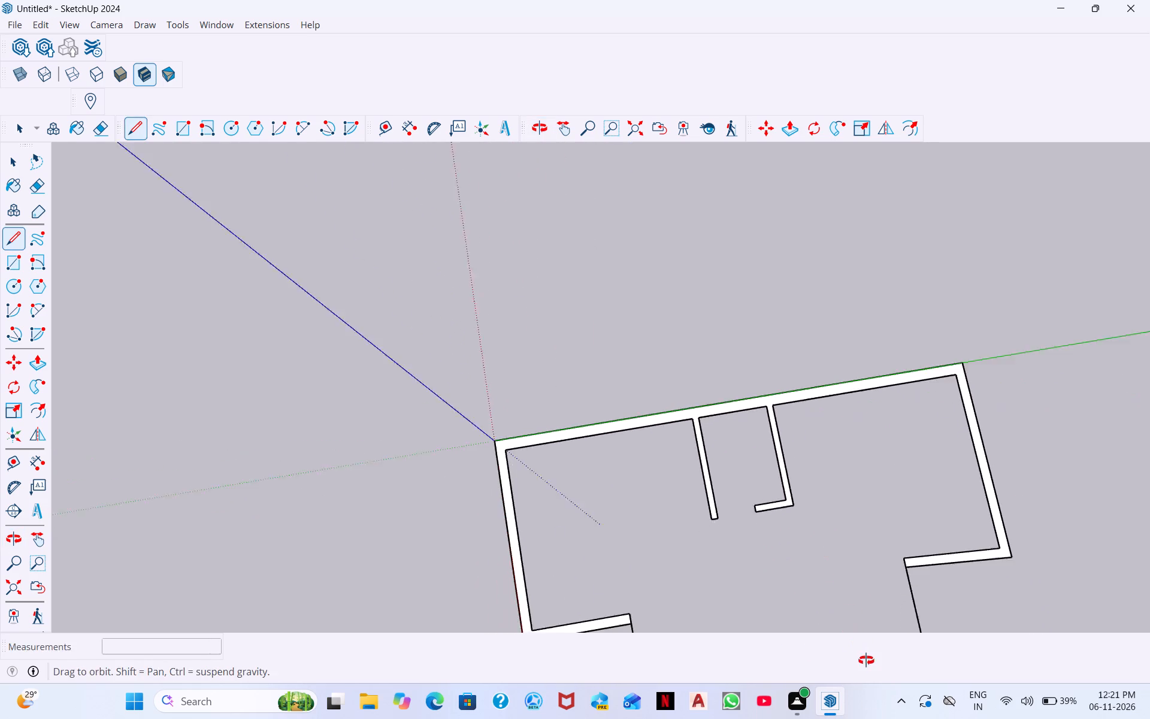
{"action": "middle_click_drag", "start_coordinate": [866, 660], "coordinate": [868, 663]}
{"action": "scroll", "coordinate": [828, 593], "scroll_direction": "down", "scroll_amount": 1}
{"action": "scroll", "coordinate": [825, 599], "scroll_direction": "up", "scroll_amount": 5}
{"action": "scroll", "coordinate": [718, 594], "scroll_direction": "up", "scroll_amount": 1}
{"action": "middle_click_drag", "start_coordinate": [692, 584], "coordinate": [683, 463]}
{"action": "scroll", "coordinate": [691, 491], "scroll_direction": "down", "scroll_amount": 2}
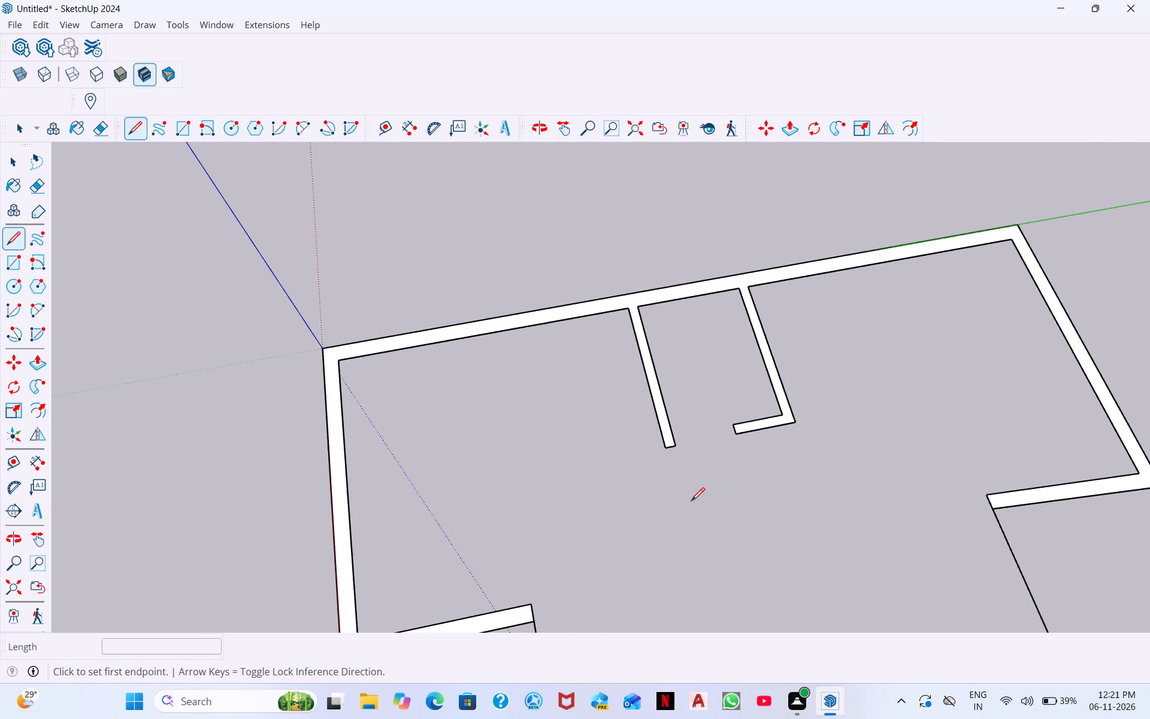
{"action": "scroll", "coordinate": [691, 501], "scroll_direction": "down", "scroll_amount": 16}
{"action": "scroll", "coordinate": [667, 588], "scroll_direction": "down", "scroll_amount": 8}
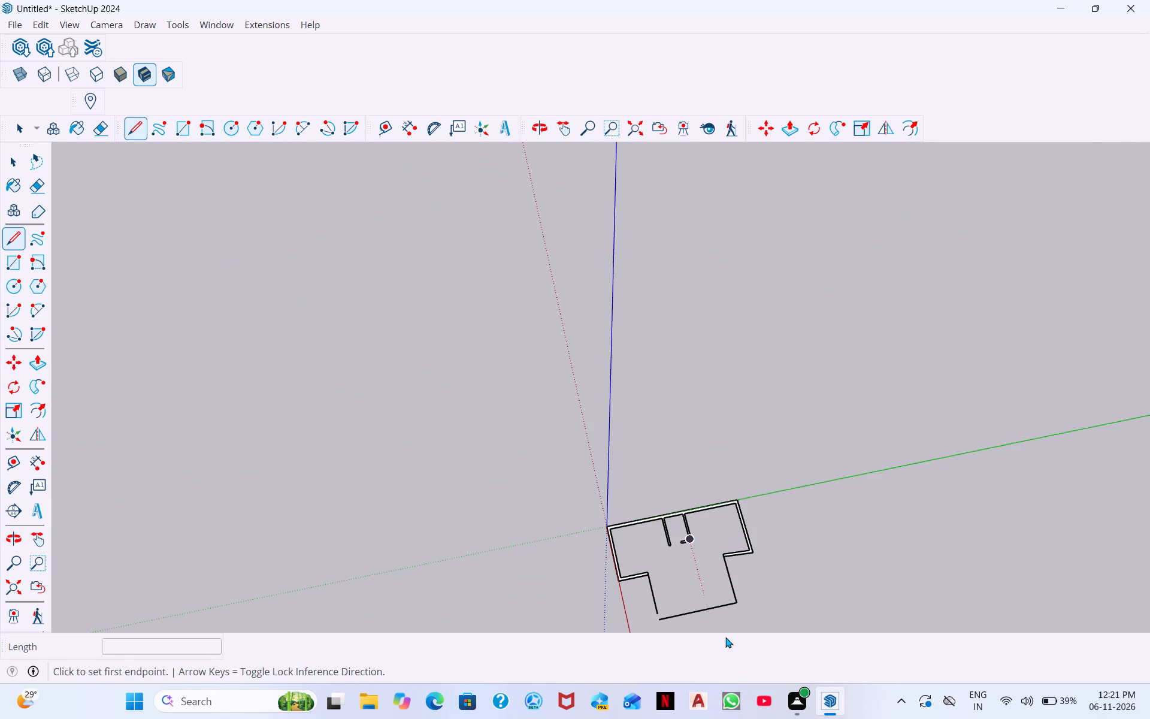
{"action": "middle_click_drag", "start_coordinate": [723, 625], "coordinate": [636, 526]}
{"action": "scroll", "coordinate": [646, 634], "scroll_direction": "up", "scroll_amount": 3}
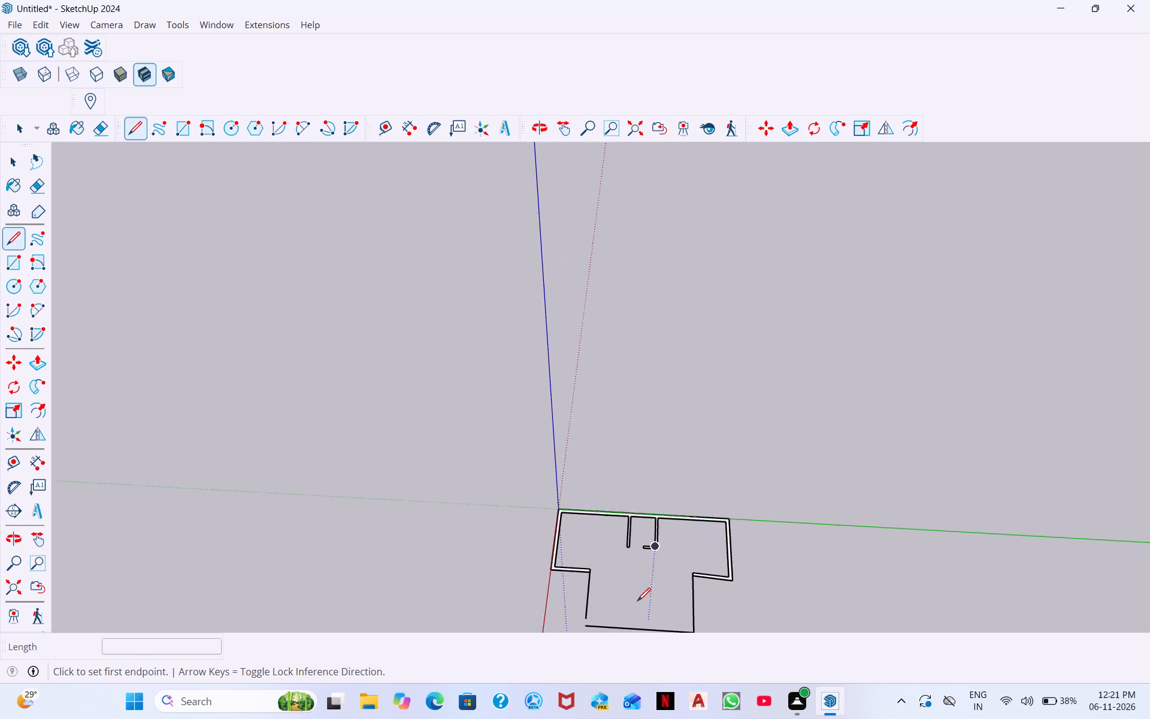
{"action": "scroll", "coordinate": [635, 596], "scroll_direction": "up", "scroll_amount": 14}
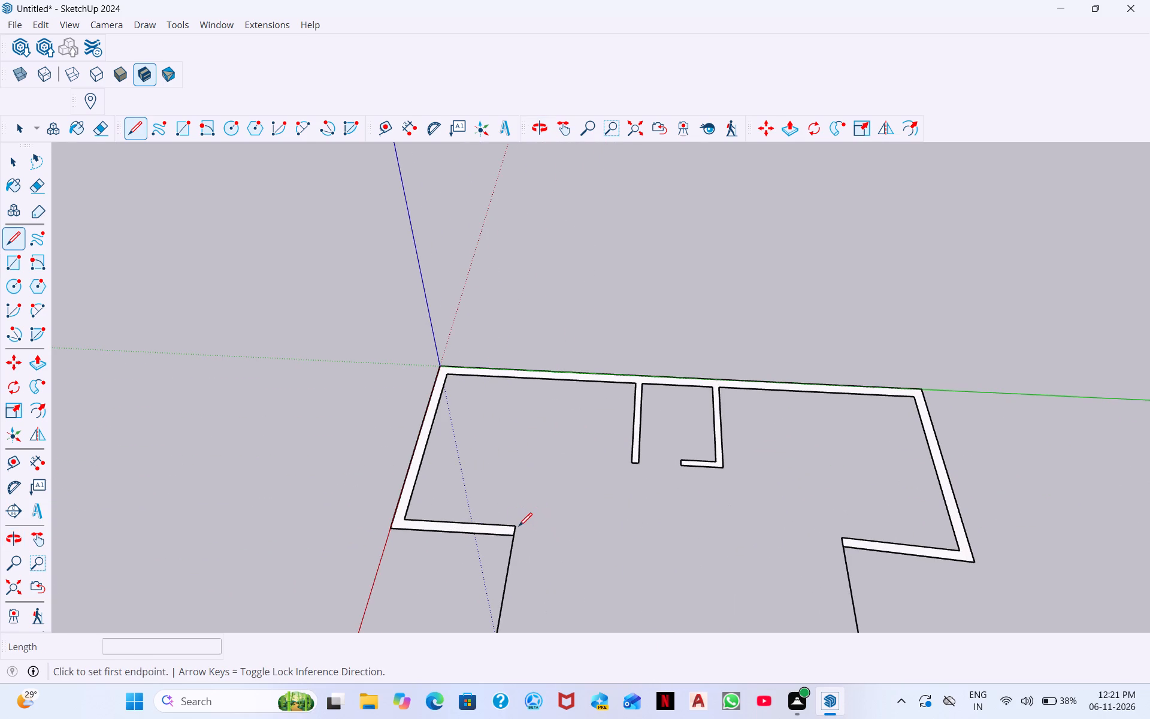
{"action": "left_click", "coordinate": [518, 525]}
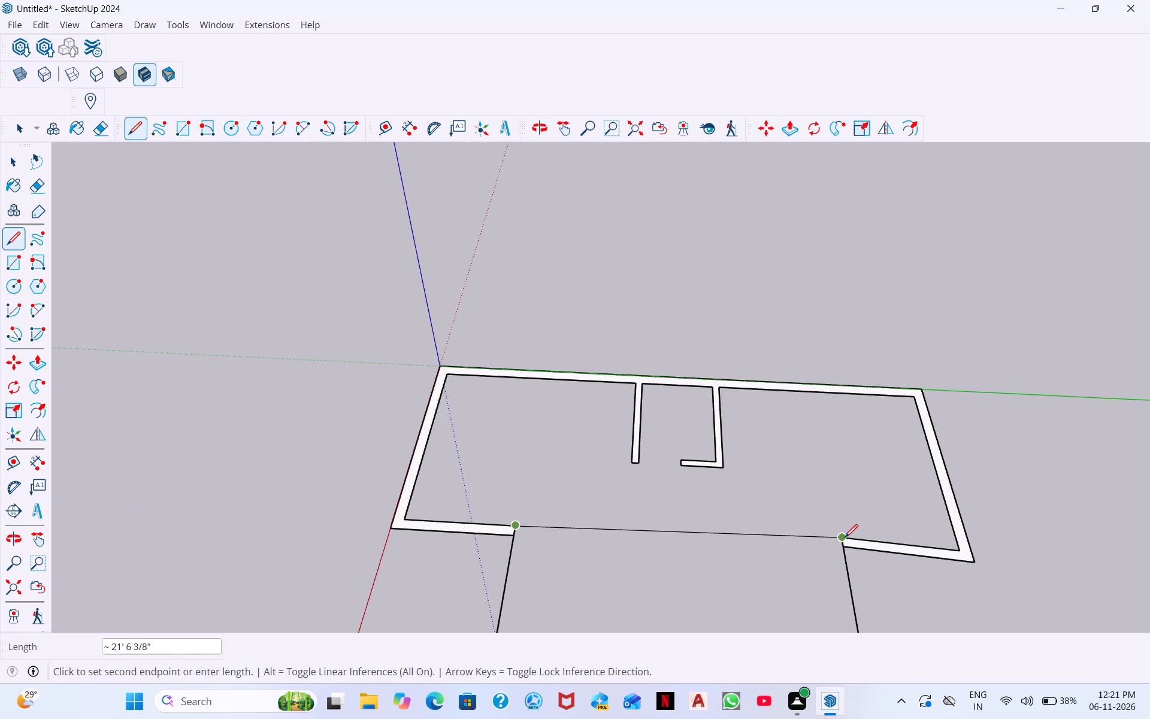
{"action": "left_click", "coordinate": [845, 537]}
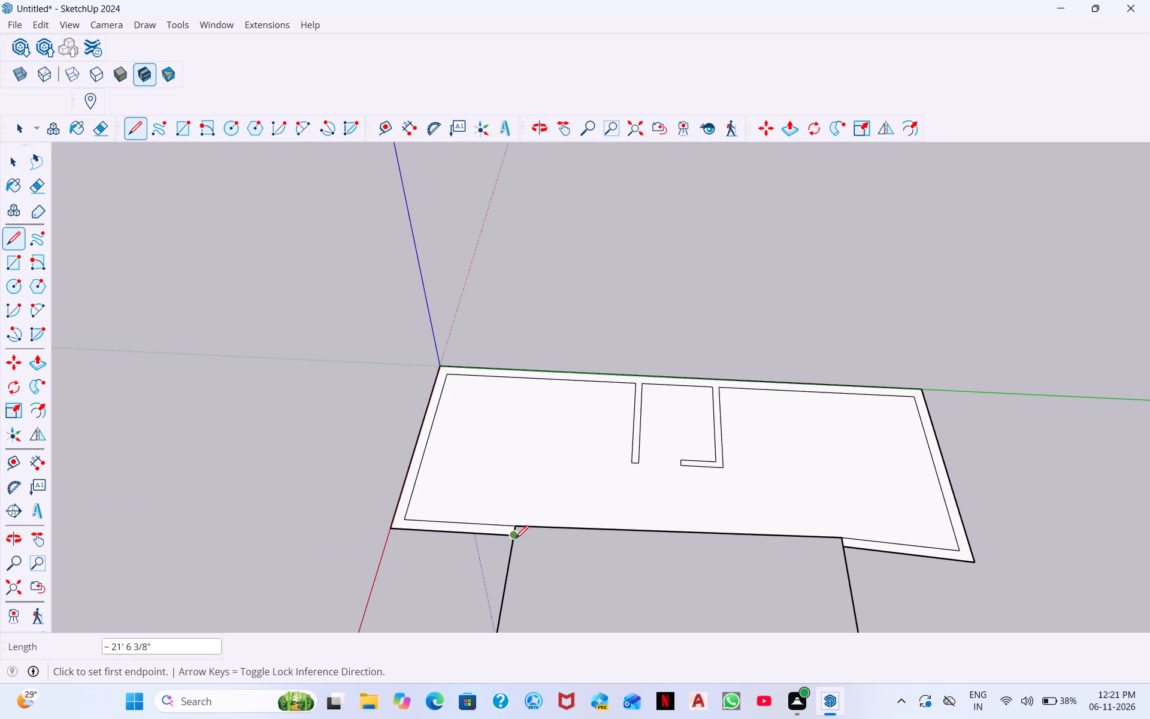
{"action": "left_click", "coordinate": [515, 539]}
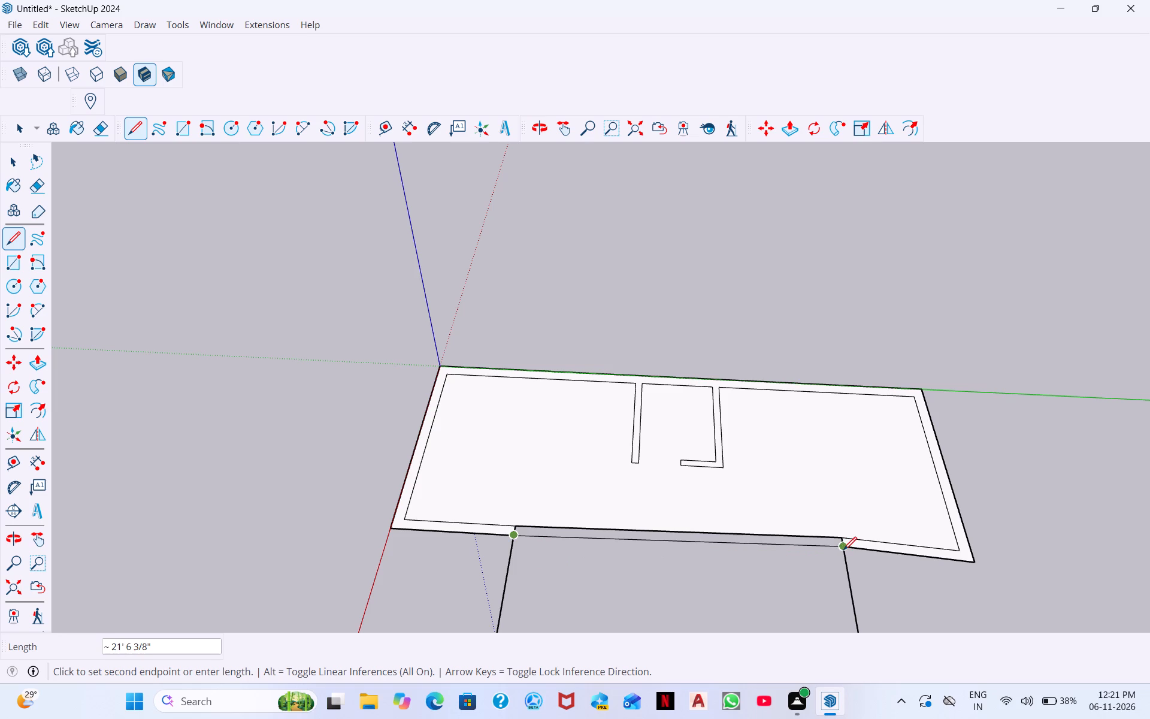
{"action": "left_click", "coordinate": [843, 549]}
Extend both faces of the first partition about 6' 5" along the red direction to the outer edge of the new cross wall.
{"action": "scroll", "coordinate": [594, 490], "scroll_direction": "up", "scroll_amount": 5}
{"action": "scroll", "coordinate": [658, 510], "scroll_direction": "up", "scroll_amount": 4}
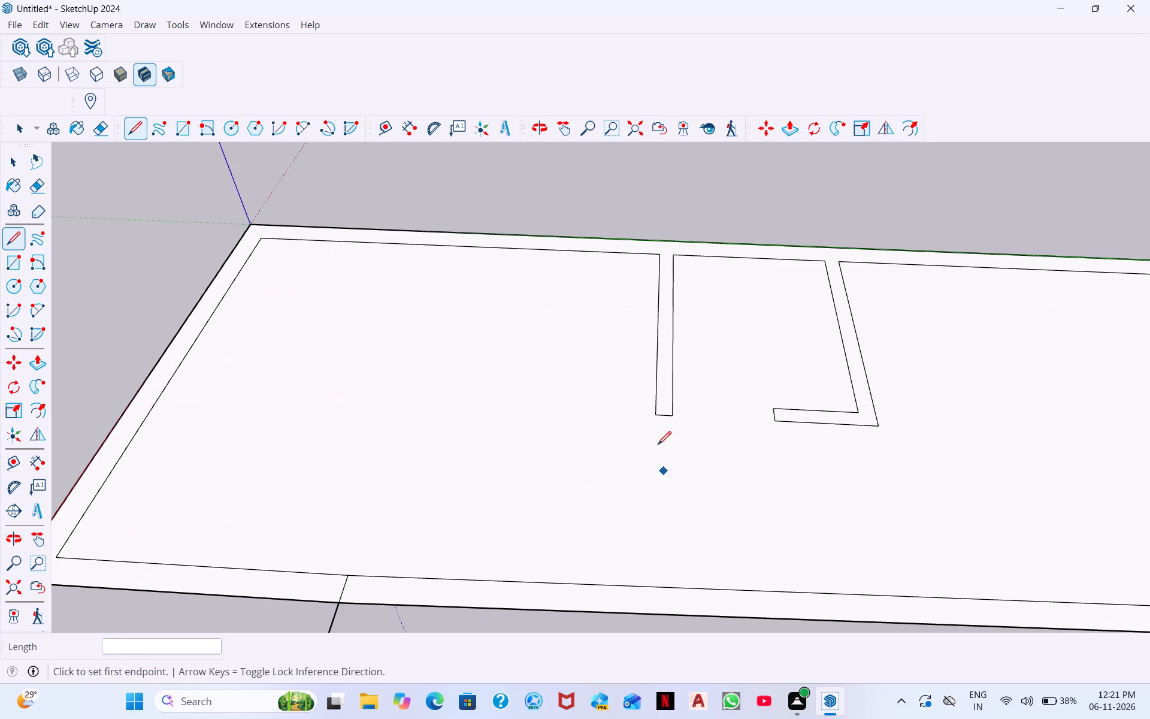
{"action": "left_click", "coordinate": [656, 413]}
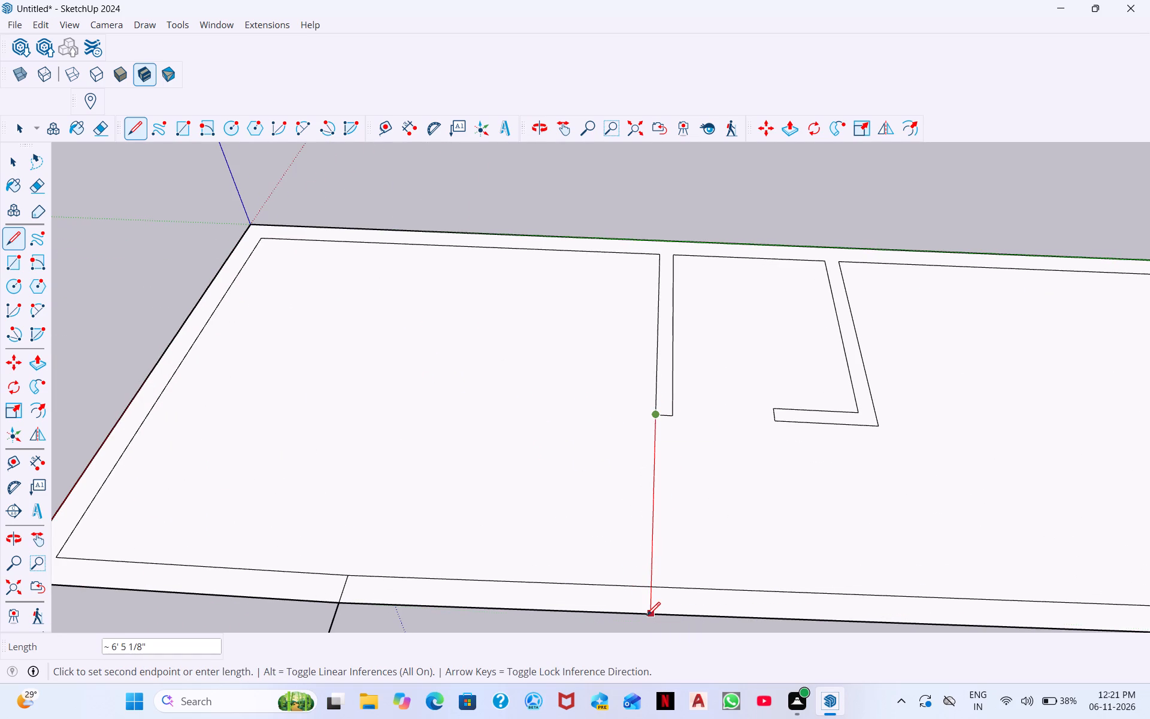
{"action": "left_click", "coordinate": [647, 615]}
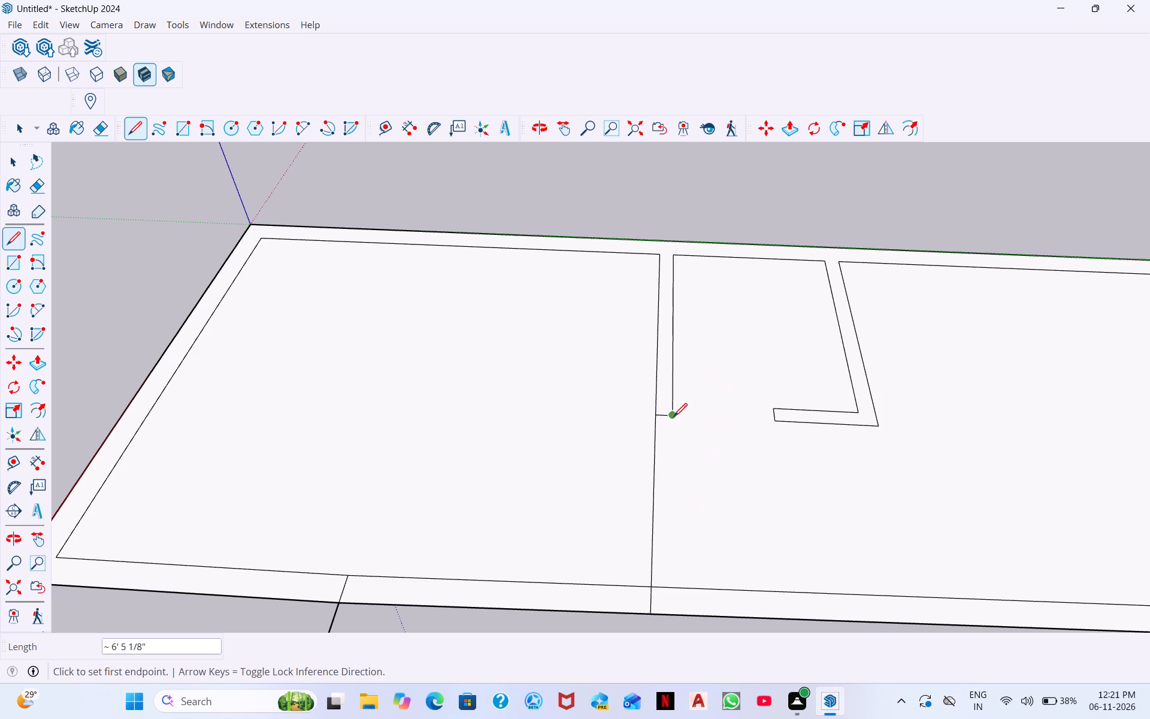
{"action": "left_click", "coordinate": [674, 416]}
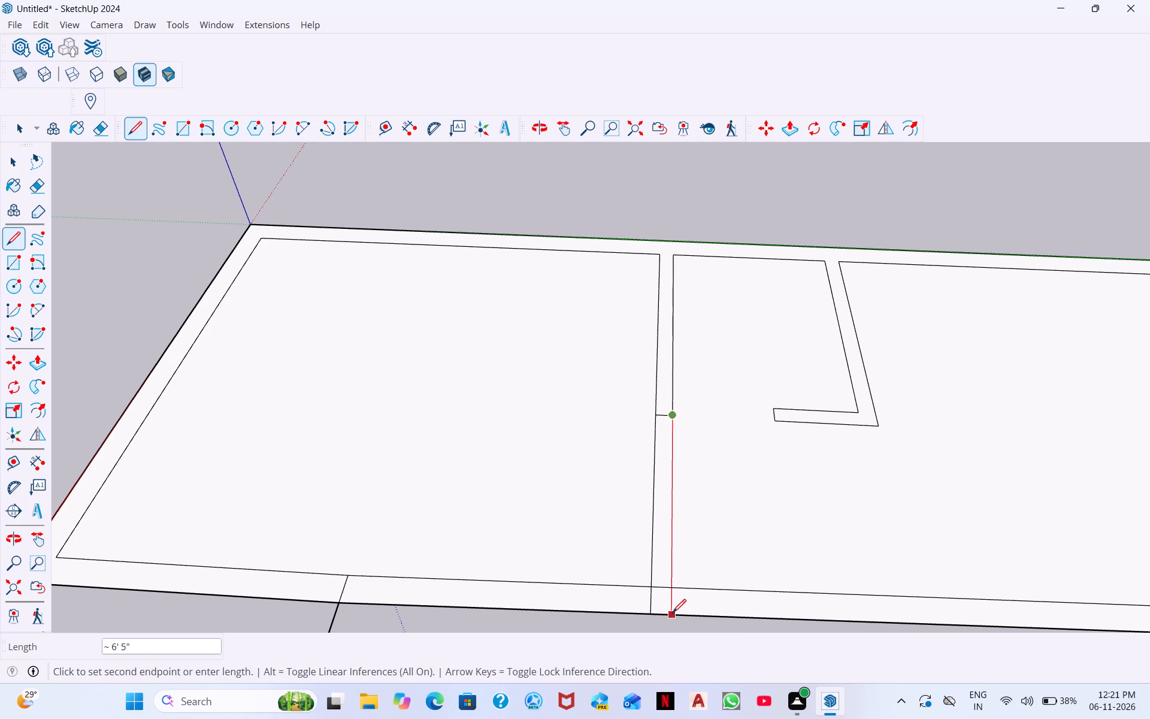
{"action": "left_click", "coordinate": [674, 612]}
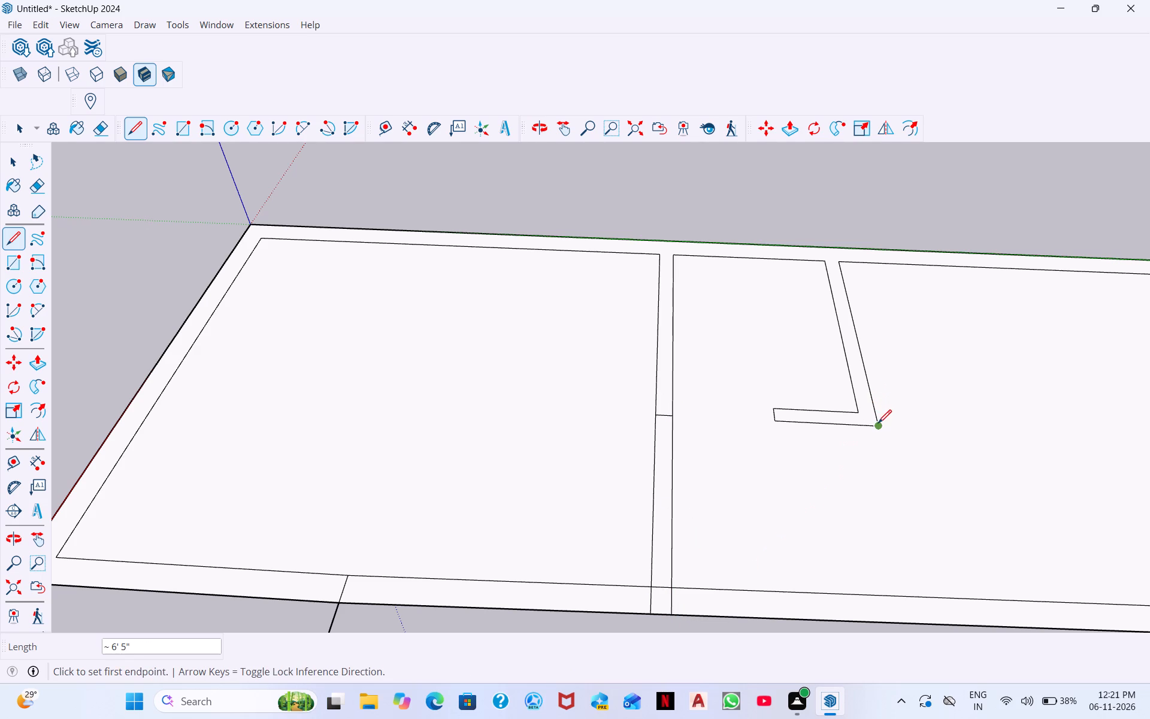
Extend the second partition's faces to the cross wall's outer edge with red-direction lines about 6' 2 7/8" and 6' 9 1/16" long.
{"action": "left_click", "coordinate": [878, 423]}
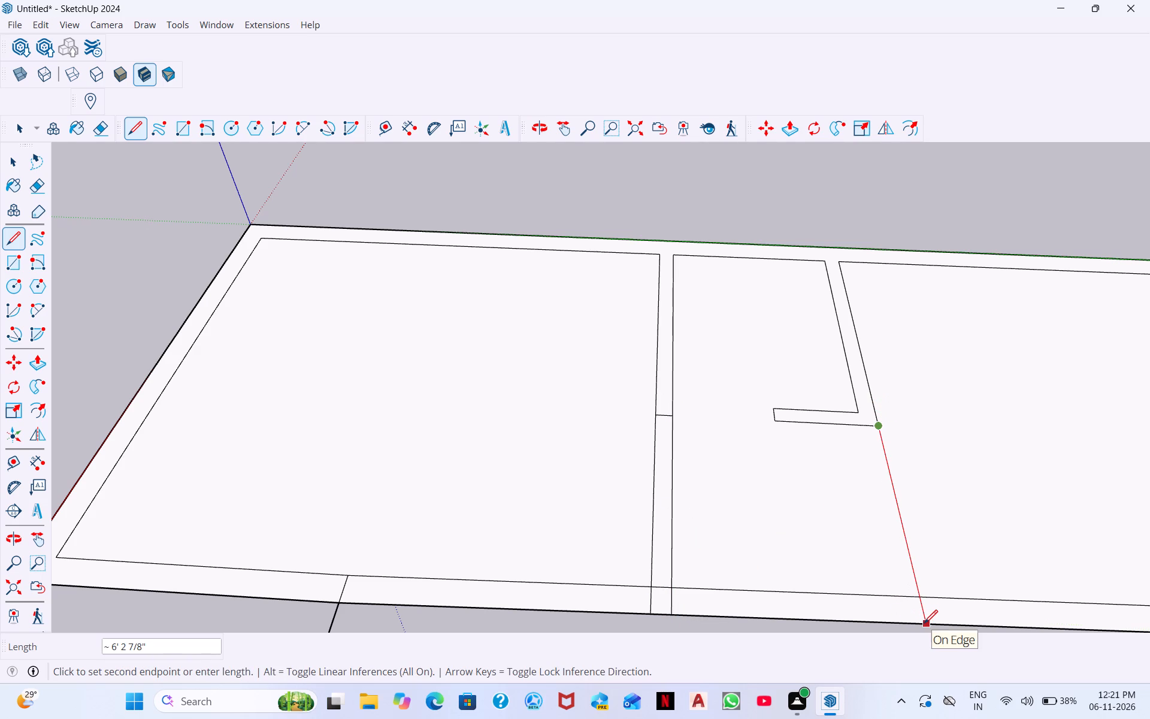
{"action": "left_click", "coordinate": [924, 623]}
{"action": "left_click", "coordinate": [860, 413]}
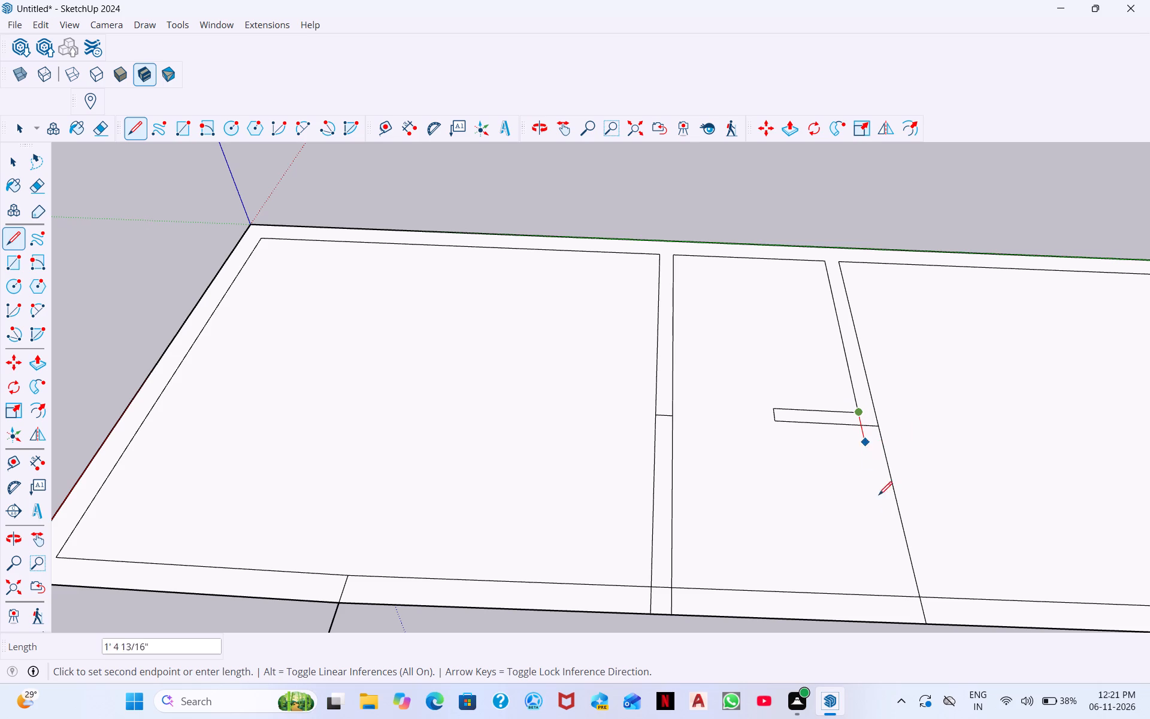
{"action": "left_click", "coordinate": [907, 624]}
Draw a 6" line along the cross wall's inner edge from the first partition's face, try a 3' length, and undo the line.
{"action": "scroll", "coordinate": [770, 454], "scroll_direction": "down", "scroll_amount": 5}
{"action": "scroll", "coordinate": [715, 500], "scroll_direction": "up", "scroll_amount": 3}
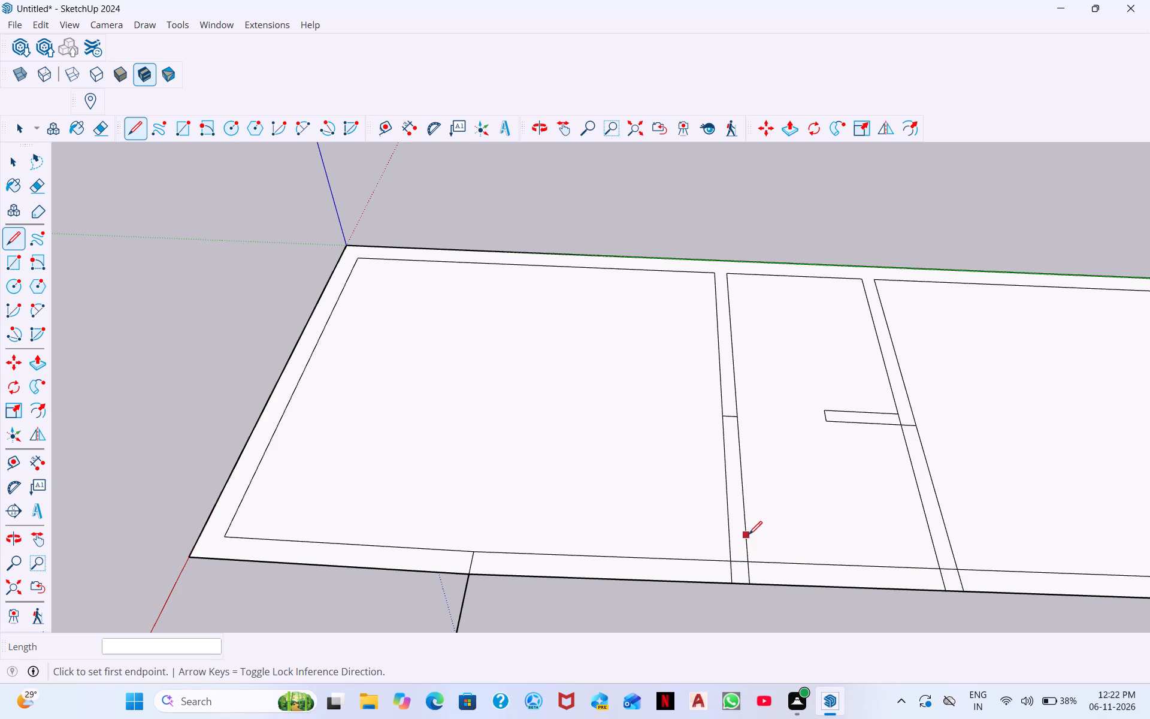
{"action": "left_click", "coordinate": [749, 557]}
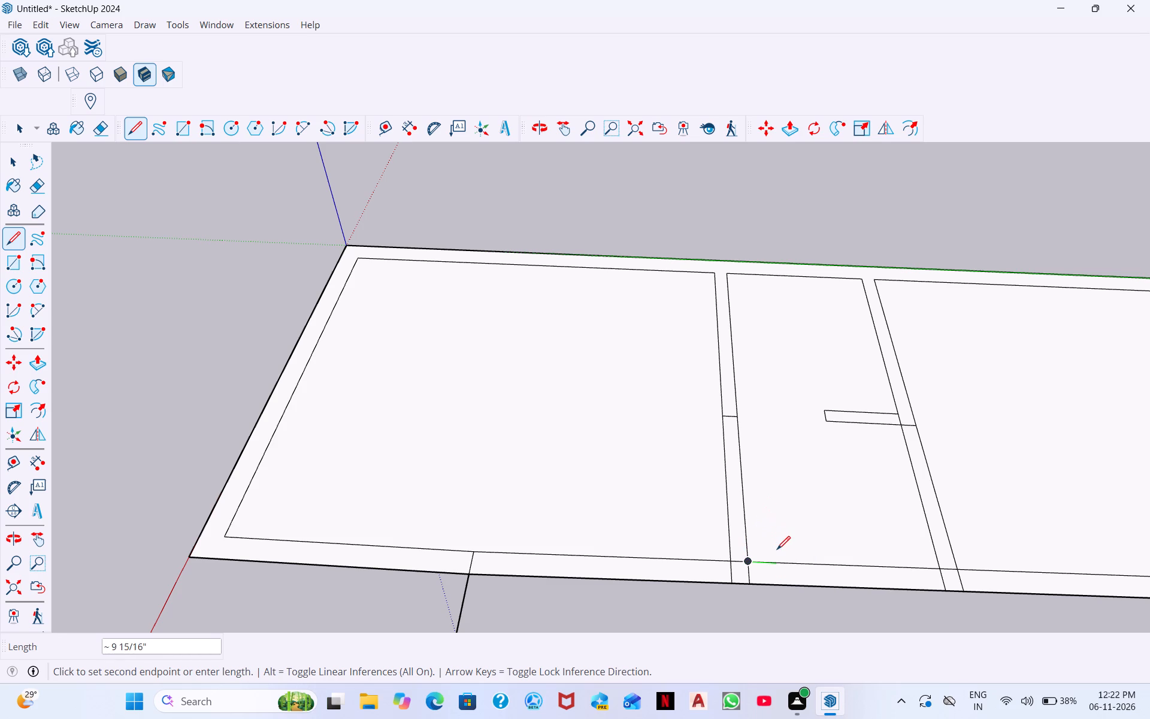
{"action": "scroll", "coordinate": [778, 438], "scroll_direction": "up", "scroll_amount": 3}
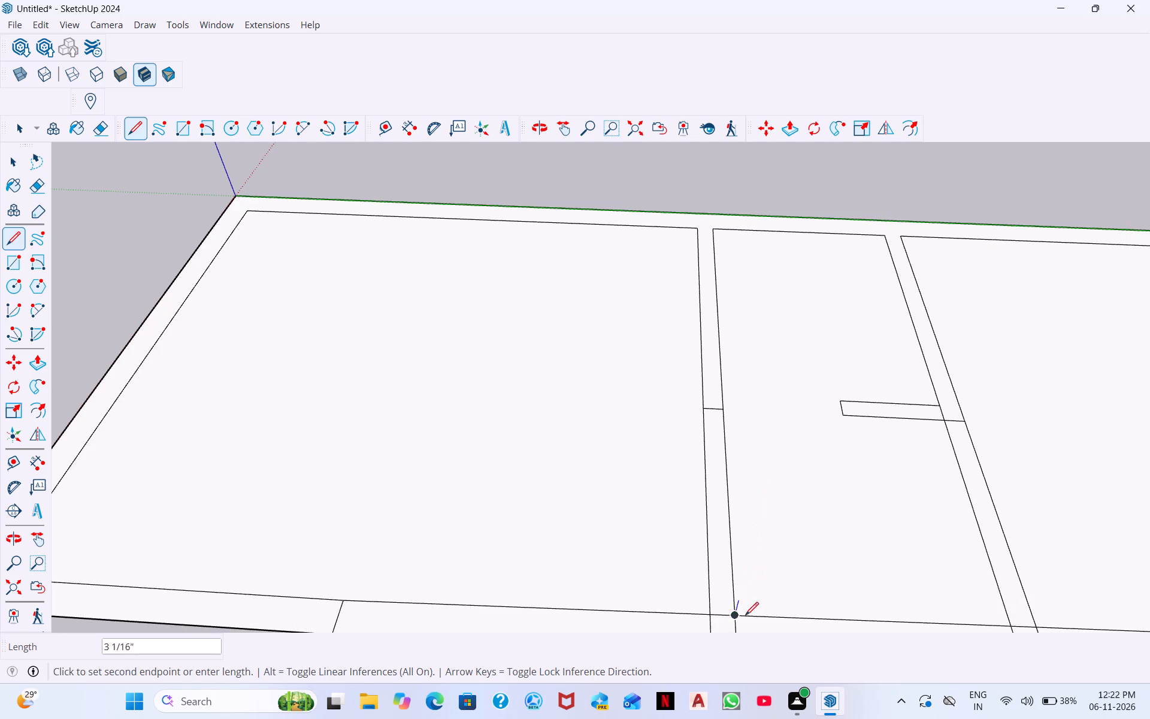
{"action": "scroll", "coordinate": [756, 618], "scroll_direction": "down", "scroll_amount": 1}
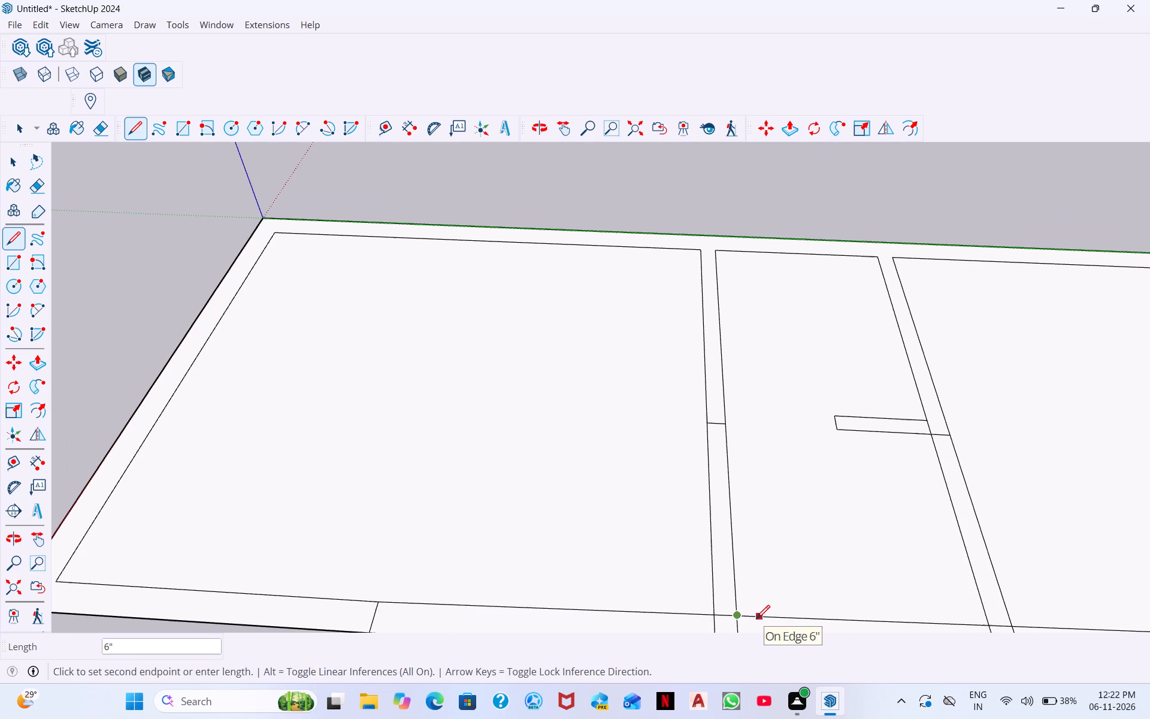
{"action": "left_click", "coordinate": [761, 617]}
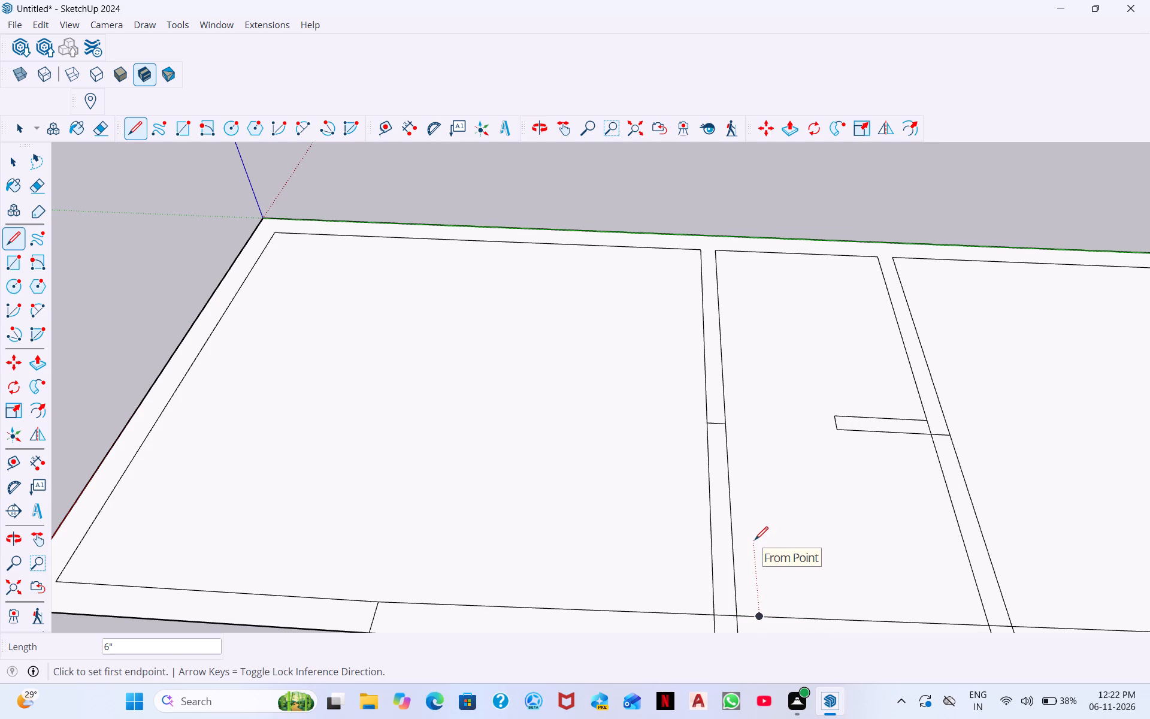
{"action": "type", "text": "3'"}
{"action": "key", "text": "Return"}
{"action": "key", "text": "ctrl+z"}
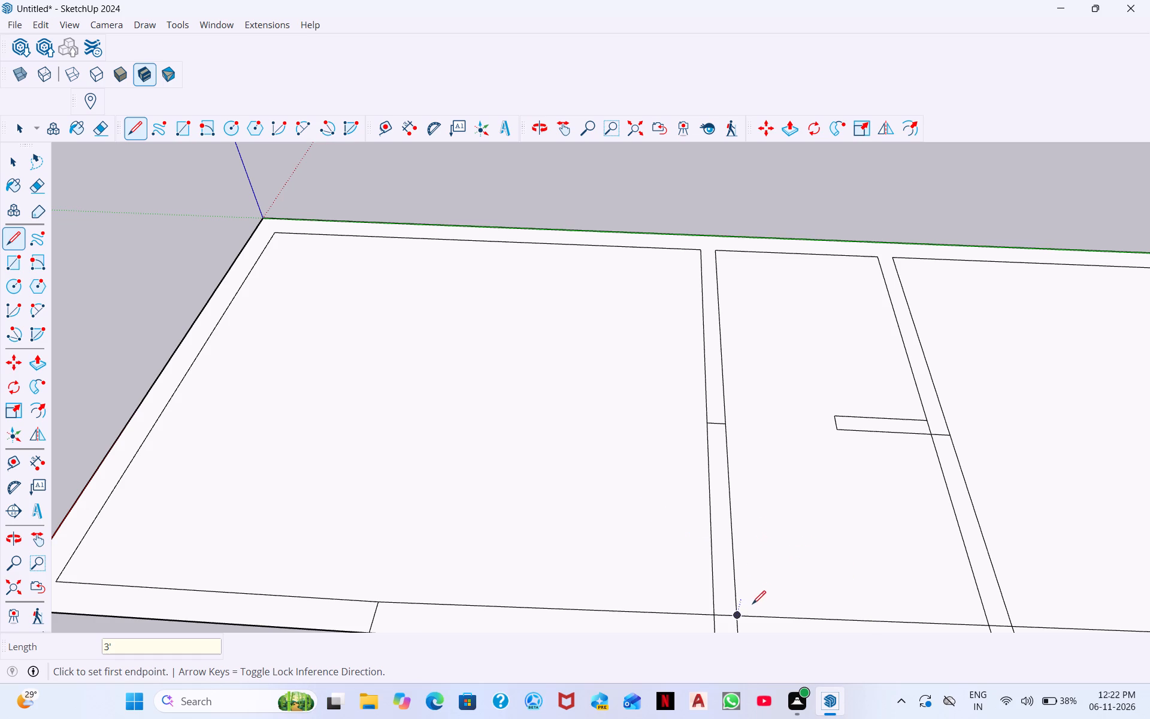
Draw a line along the cross wall's inner edge from the first partition's face and set its length to 3'.
{"action": "left_click", "coordinate": [734, 617]}
{"action": "left_click", "coordinate": [761, 617]}
{"action": "key", "text": "Up"}
{"action": "key", "text": "Up"}
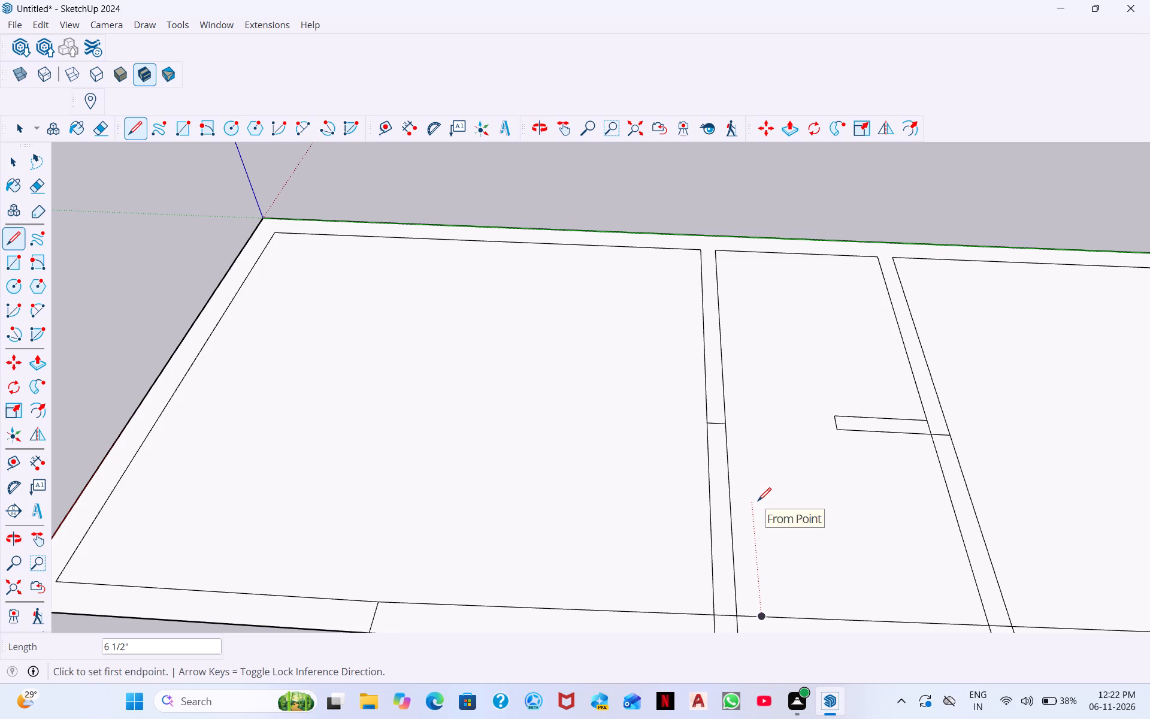
{"action": "type", "text": "3'"}
{"action": "key", "text": "Return"}
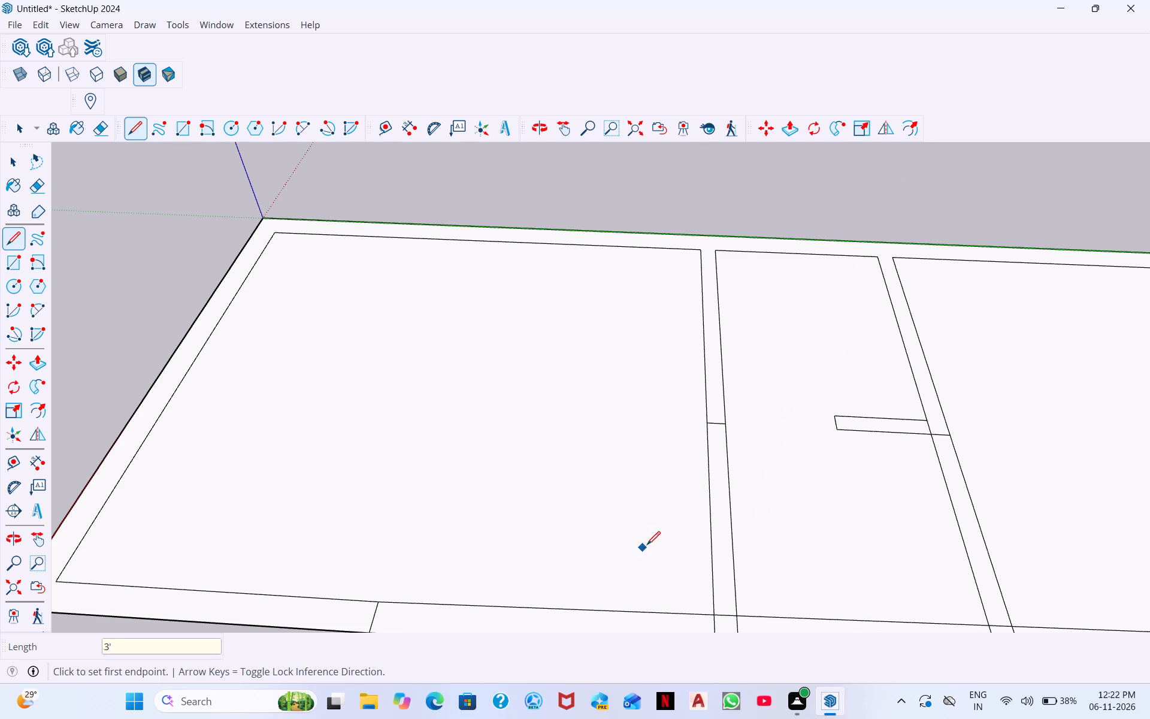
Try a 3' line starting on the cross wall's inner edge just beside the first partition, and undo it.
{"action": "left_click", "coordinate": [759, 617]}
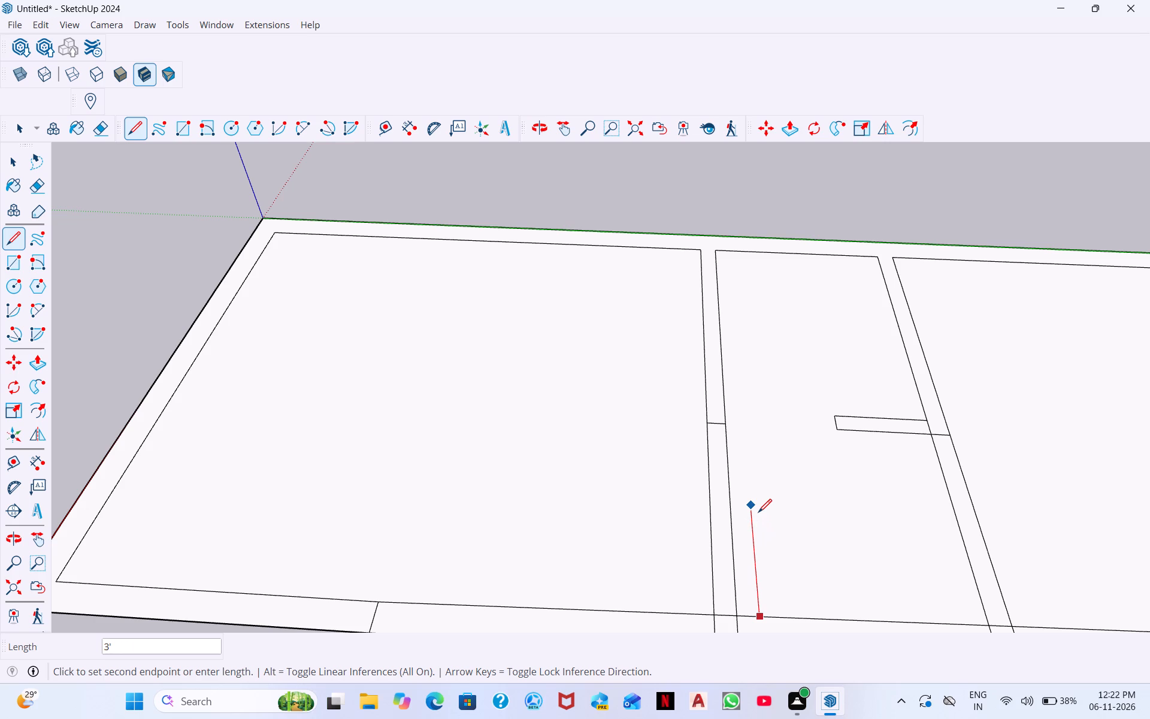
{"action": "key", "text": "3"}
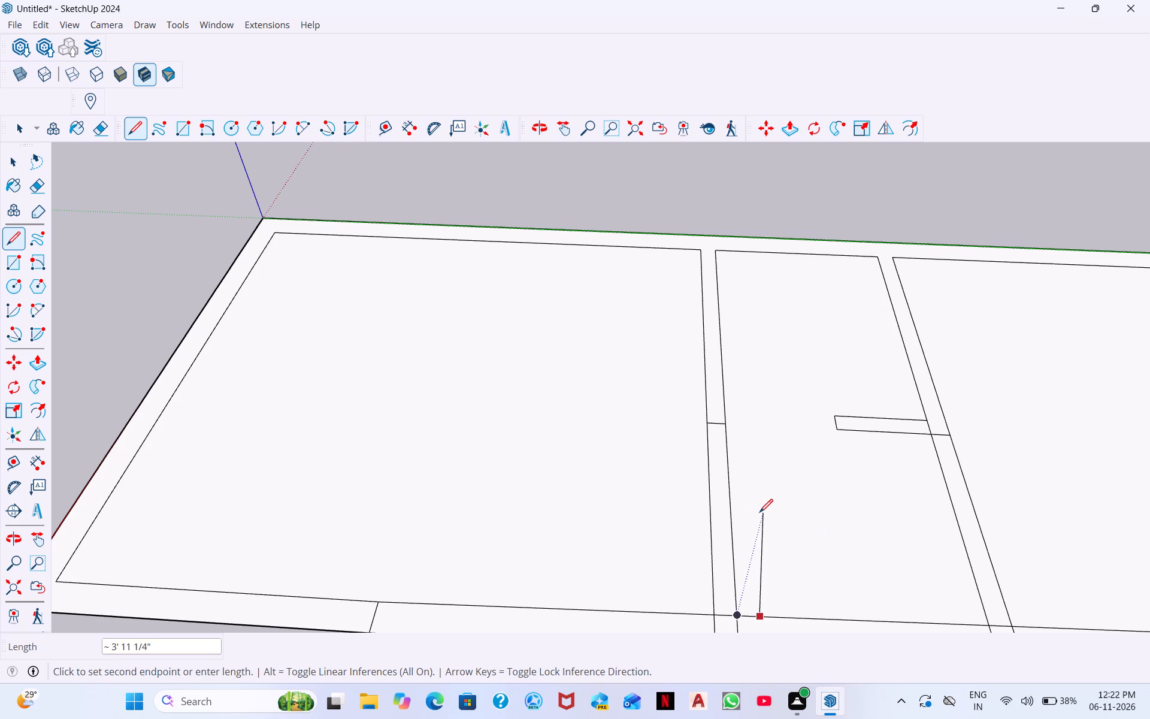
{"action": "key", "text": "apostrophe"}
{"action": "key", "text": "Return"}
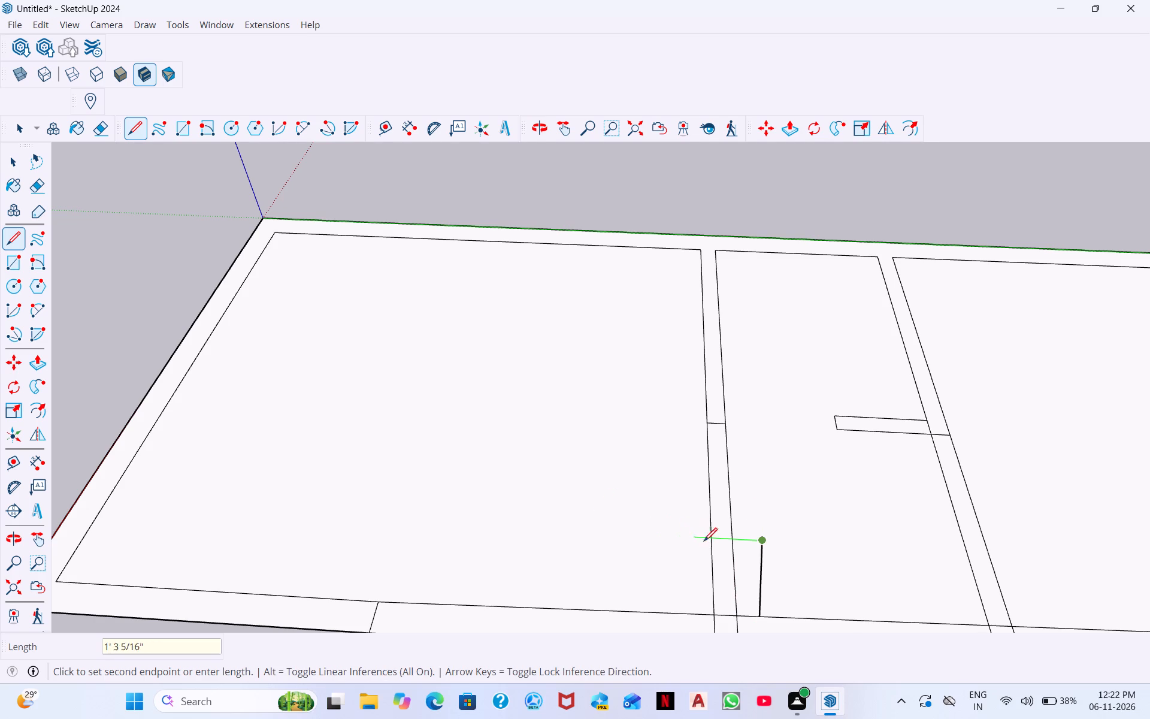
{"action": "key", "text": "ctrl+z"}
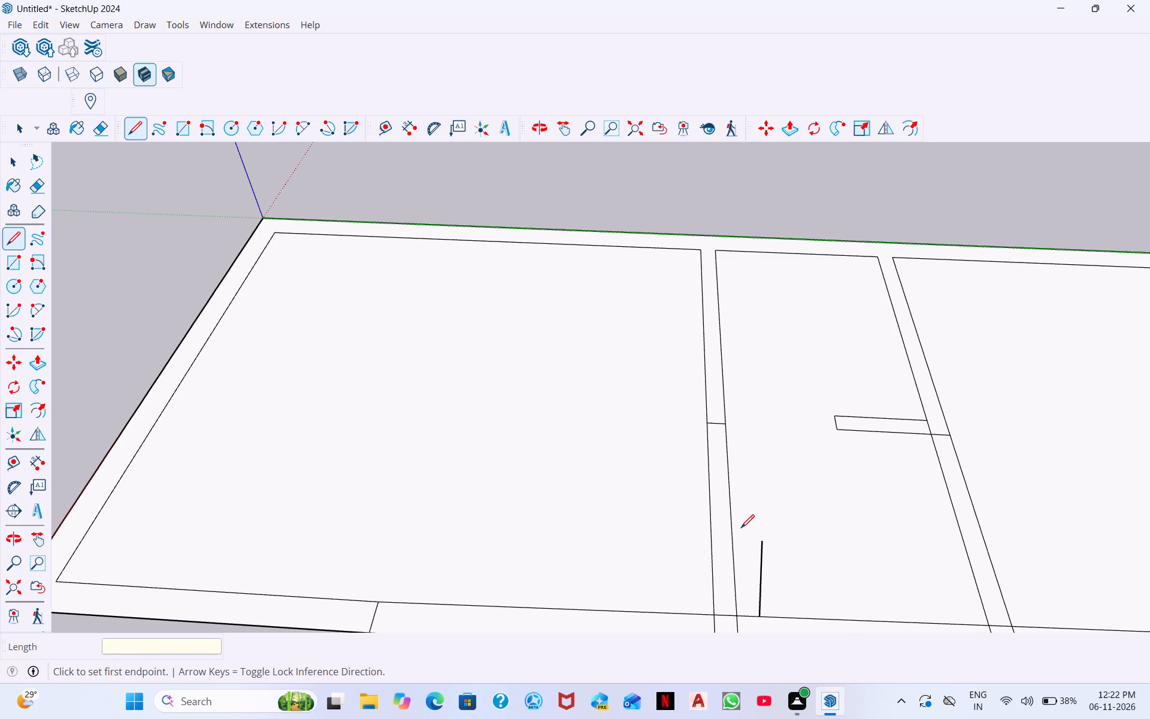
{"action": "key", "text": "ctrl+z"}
Start a line at the corner where the first partition's face meets the cross wall's inner edge.
{"action": "left_click", "coordinate": [744, 617]}
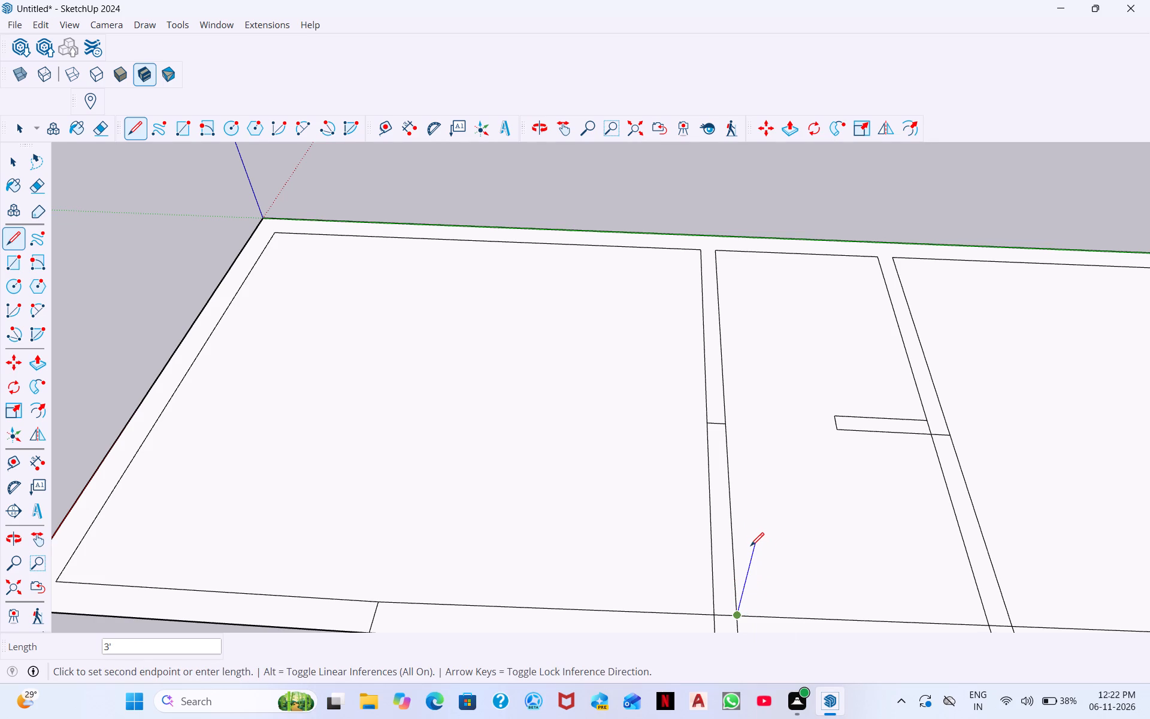
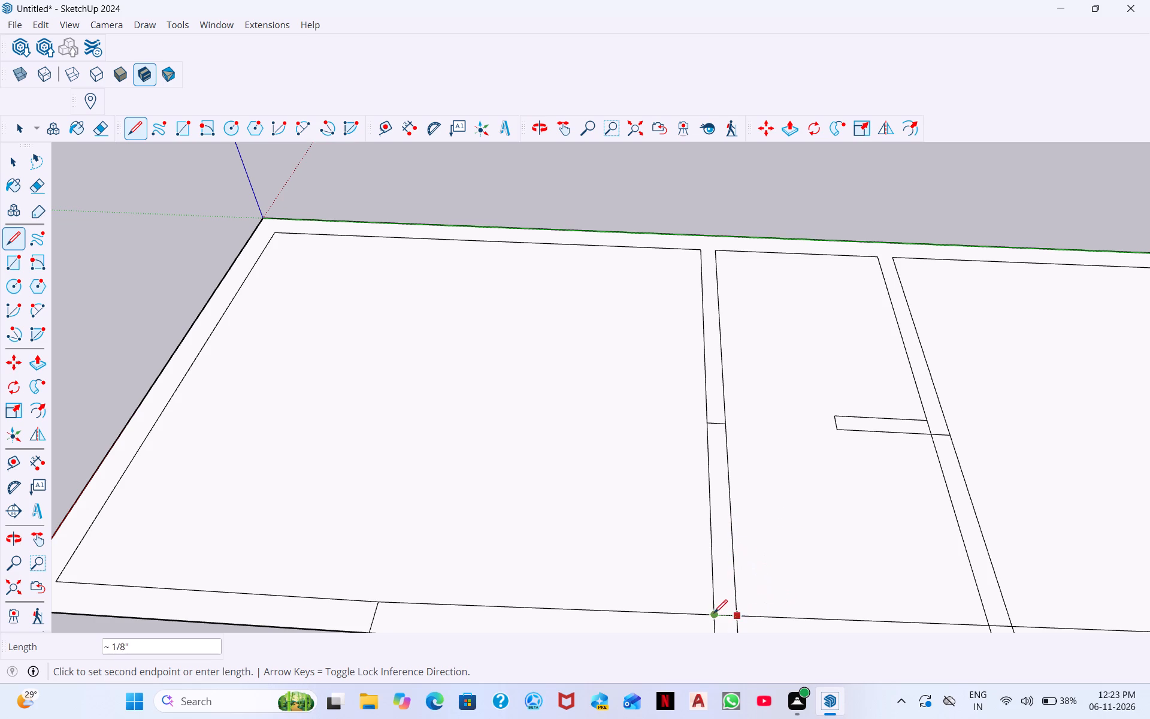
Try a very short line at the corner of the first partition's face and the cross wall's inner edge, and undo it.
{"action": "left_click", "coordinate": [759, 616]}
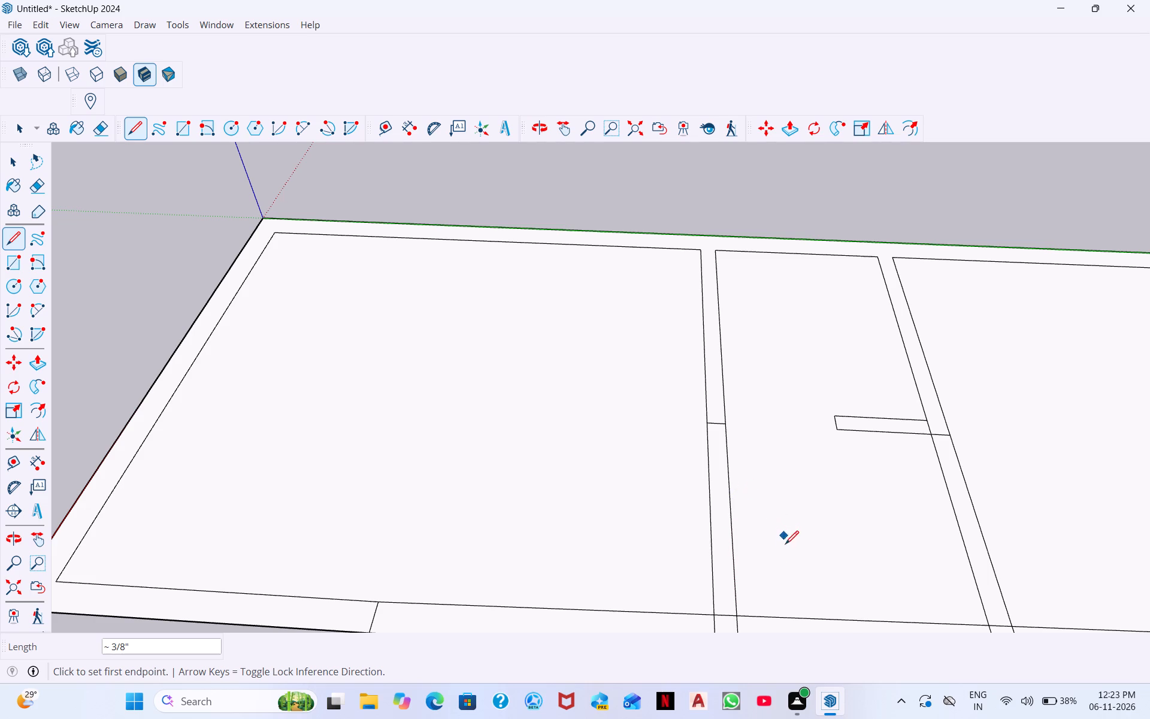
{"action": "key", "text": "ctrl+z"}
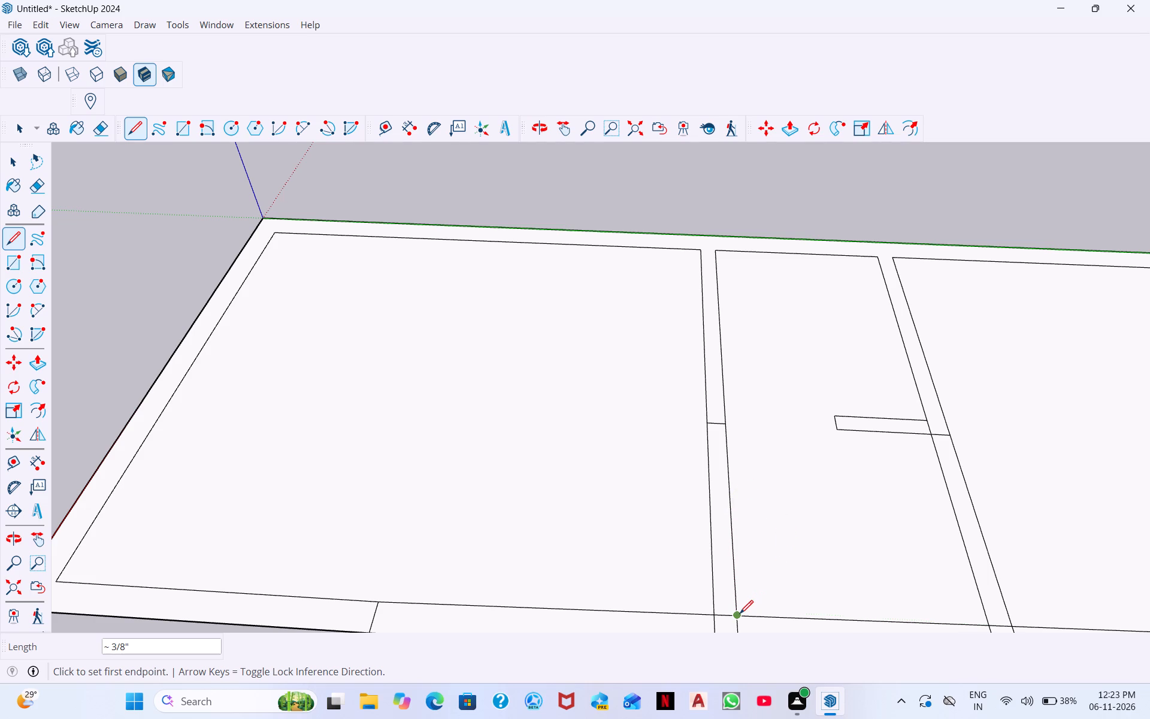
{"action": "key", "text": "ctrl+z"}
Start a line where the first partition's face meets the cross wall's inner edge, locking its direction to the red axis.
{"action": "left_click", "coordinate": [736, 612]}
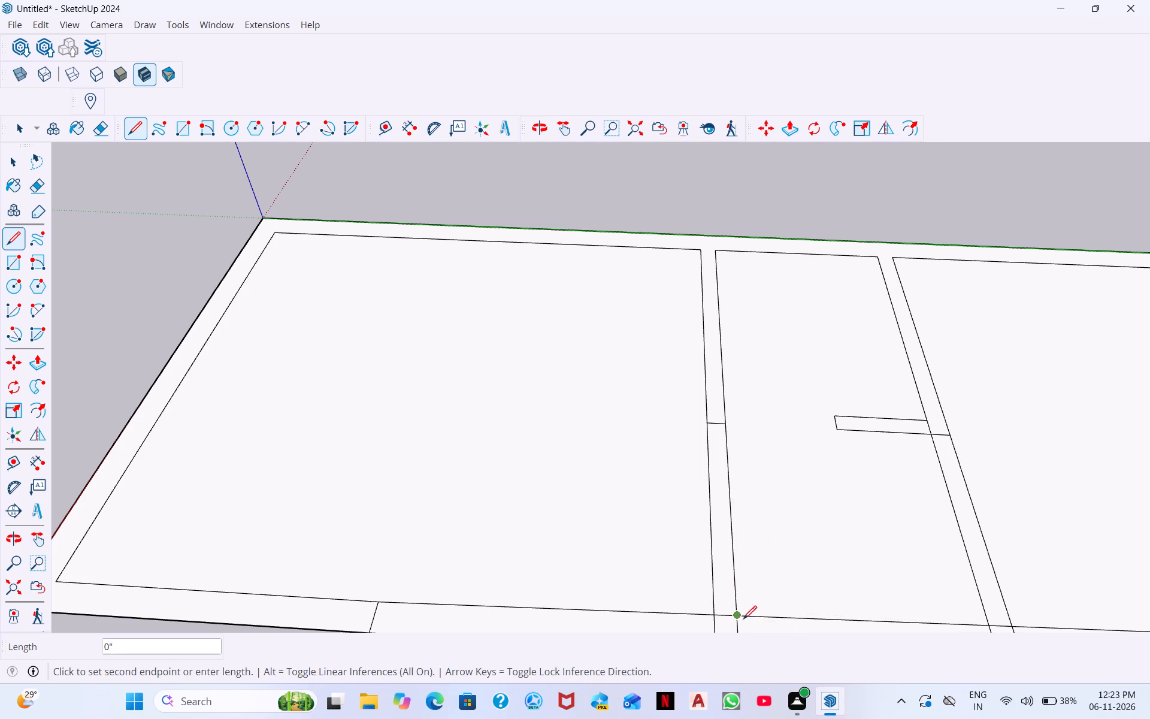
{"action": "key", "text": "Right"}
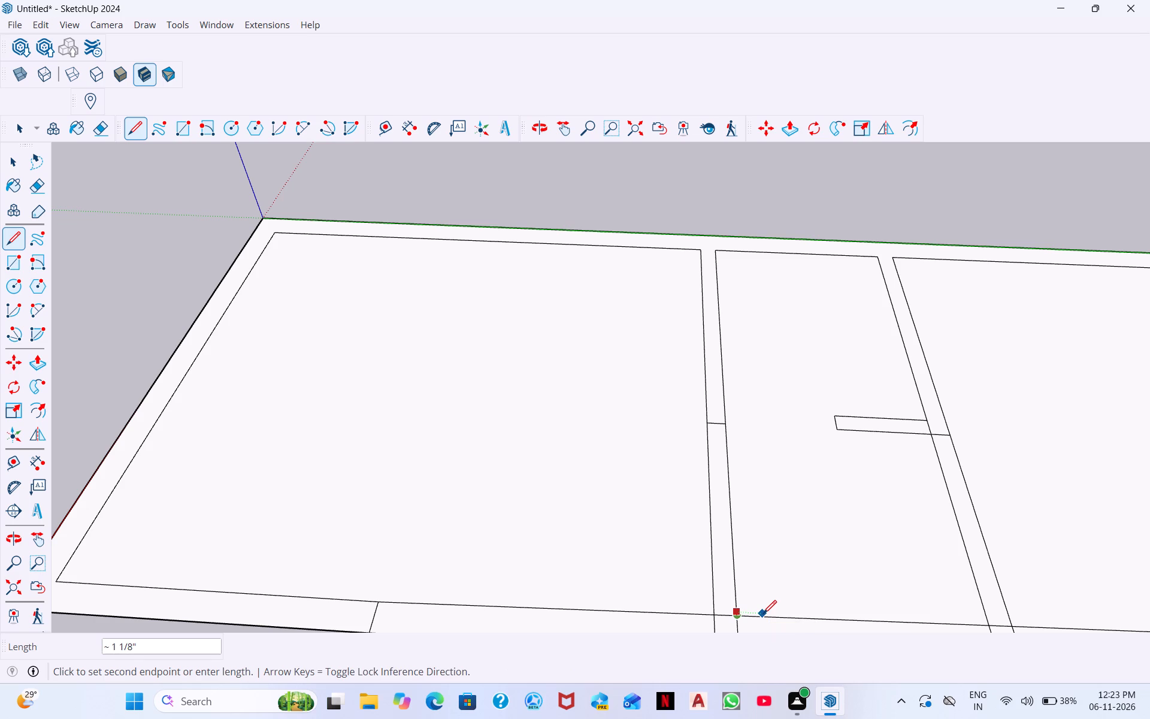
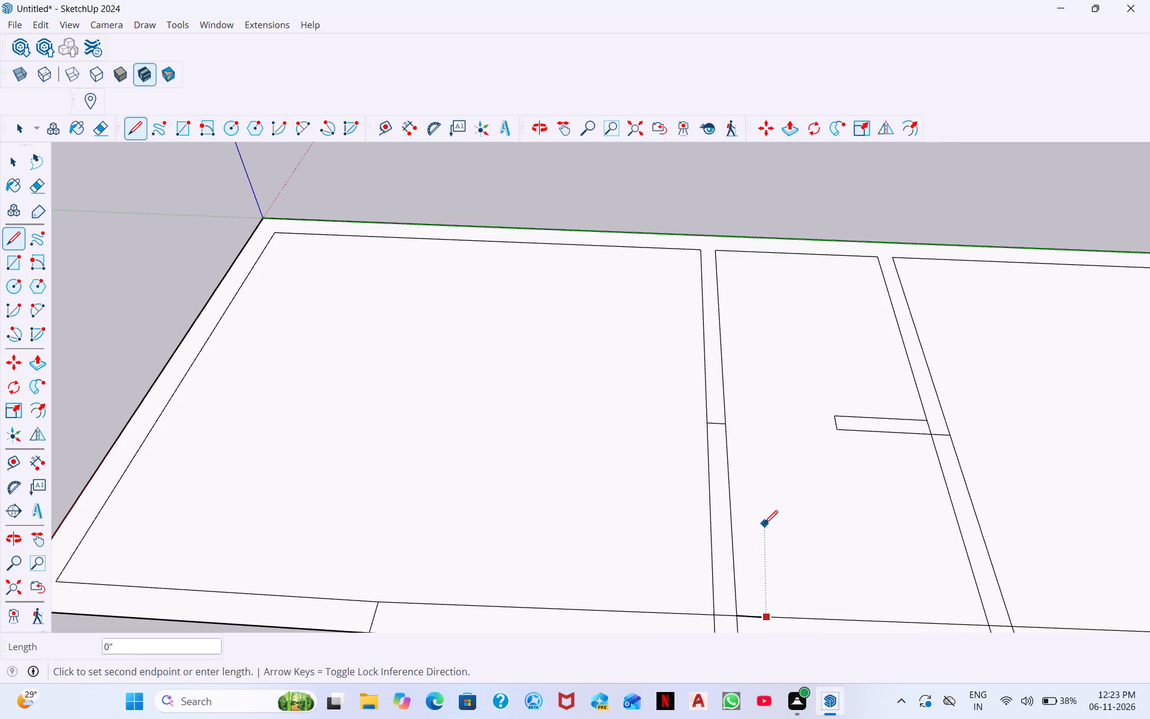
Draw a 3' line along the red axis, and close it back to the first partition's face with a 7 3/4" line.
{"action": "key", "text": "Up"}
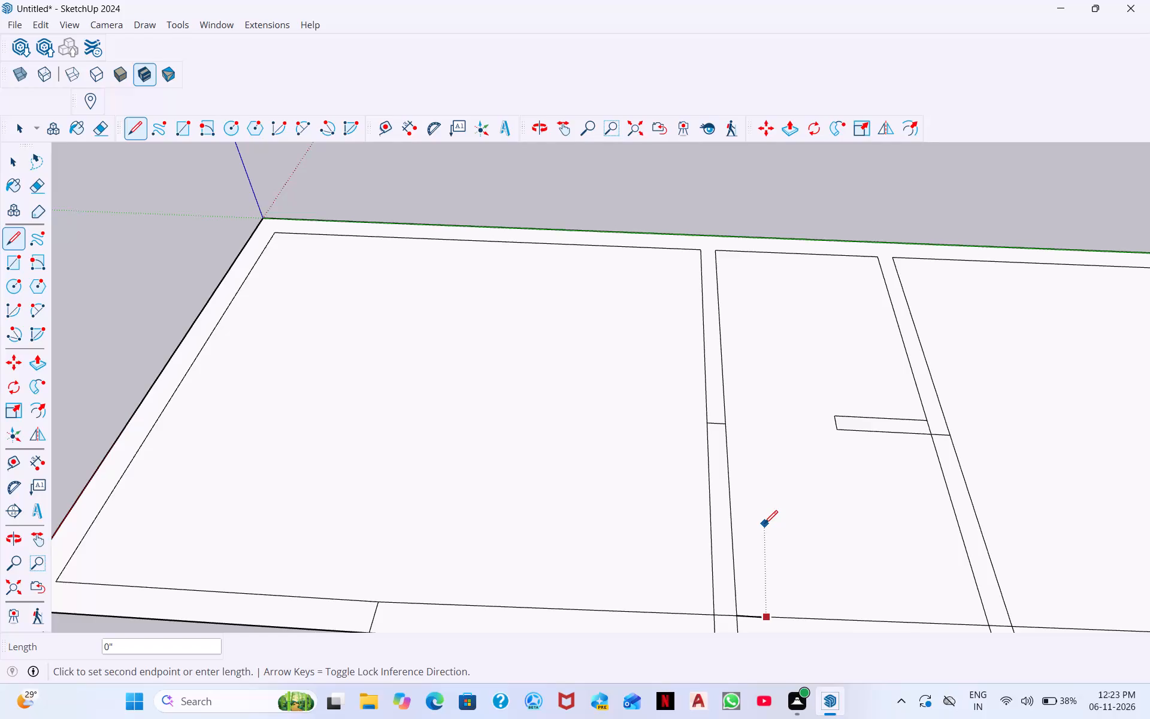
{"action": "key", "text": "Right"}
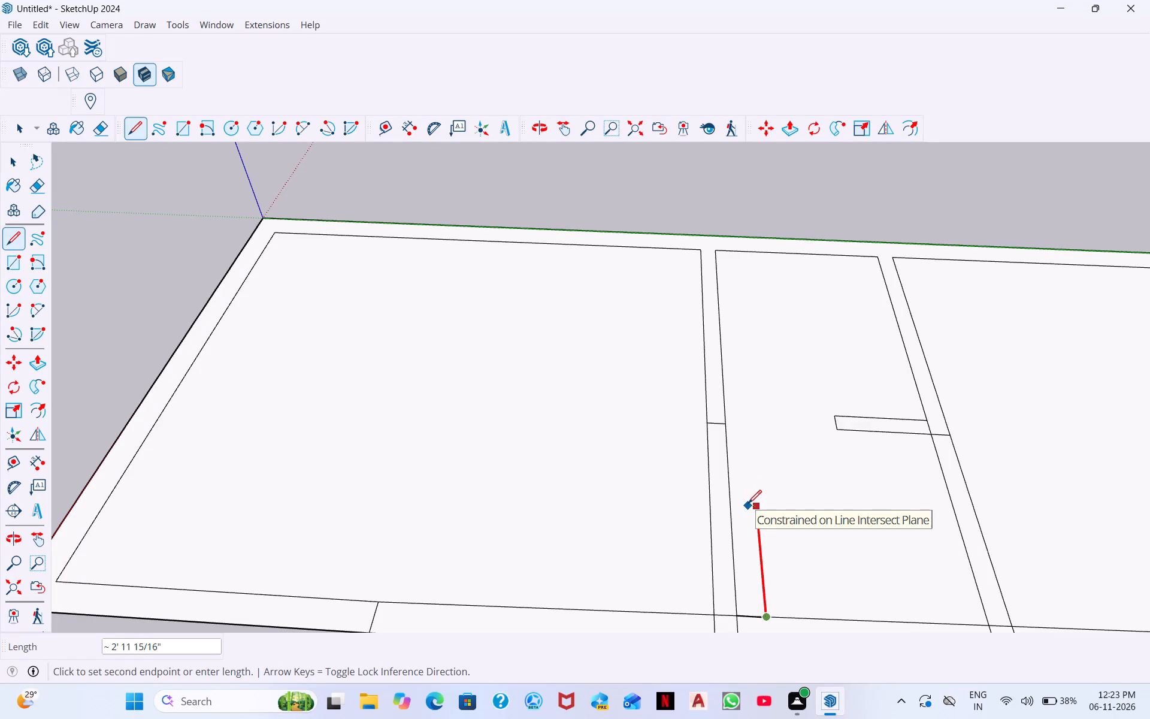
{"action": "type", "text": "3'"}
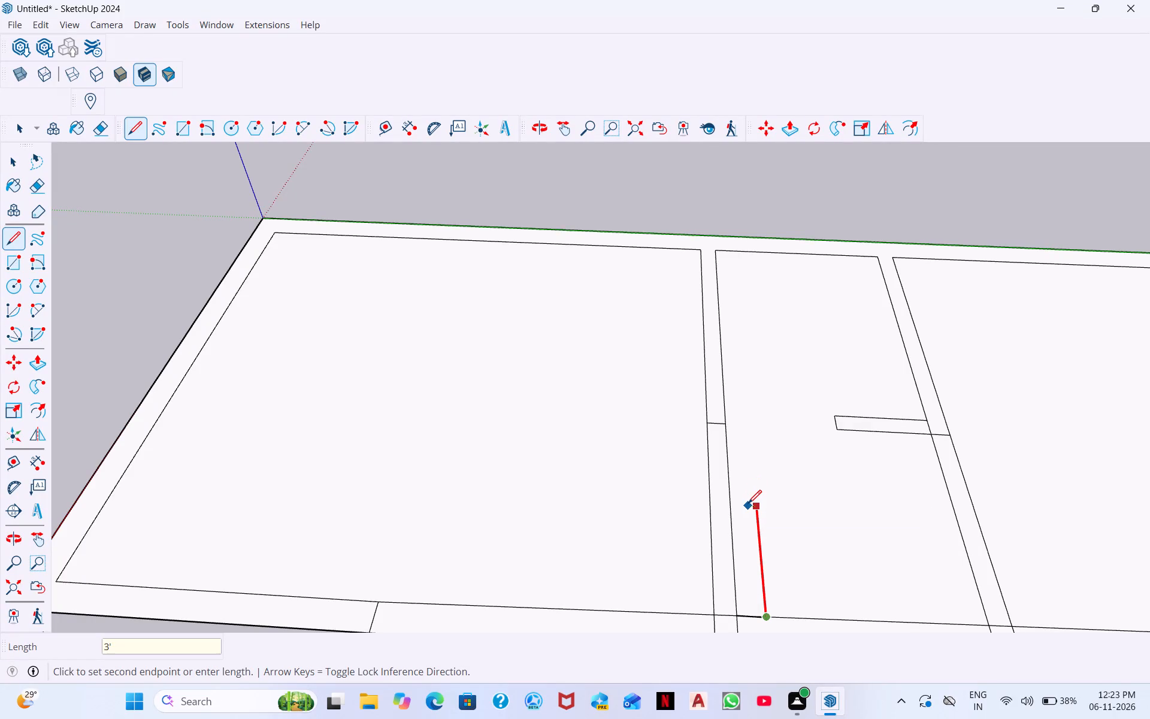
{"action": "key", "text": "Return"}
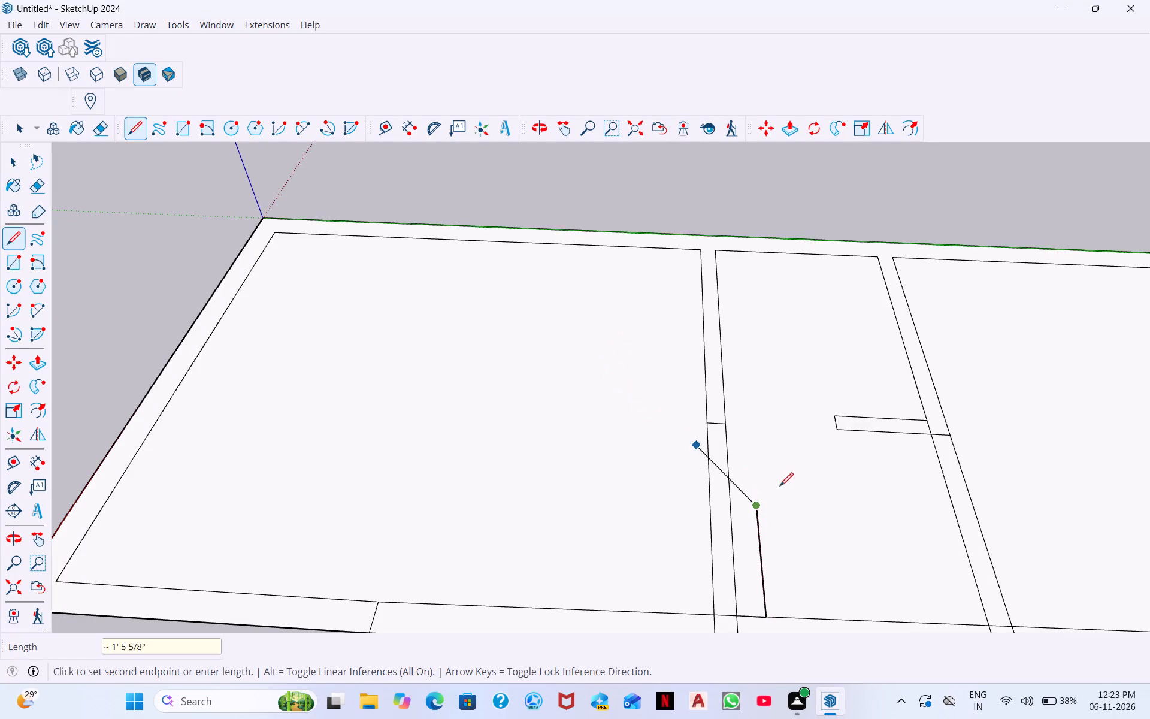
{"action": "left_click", "coordinate": [730, 506]}
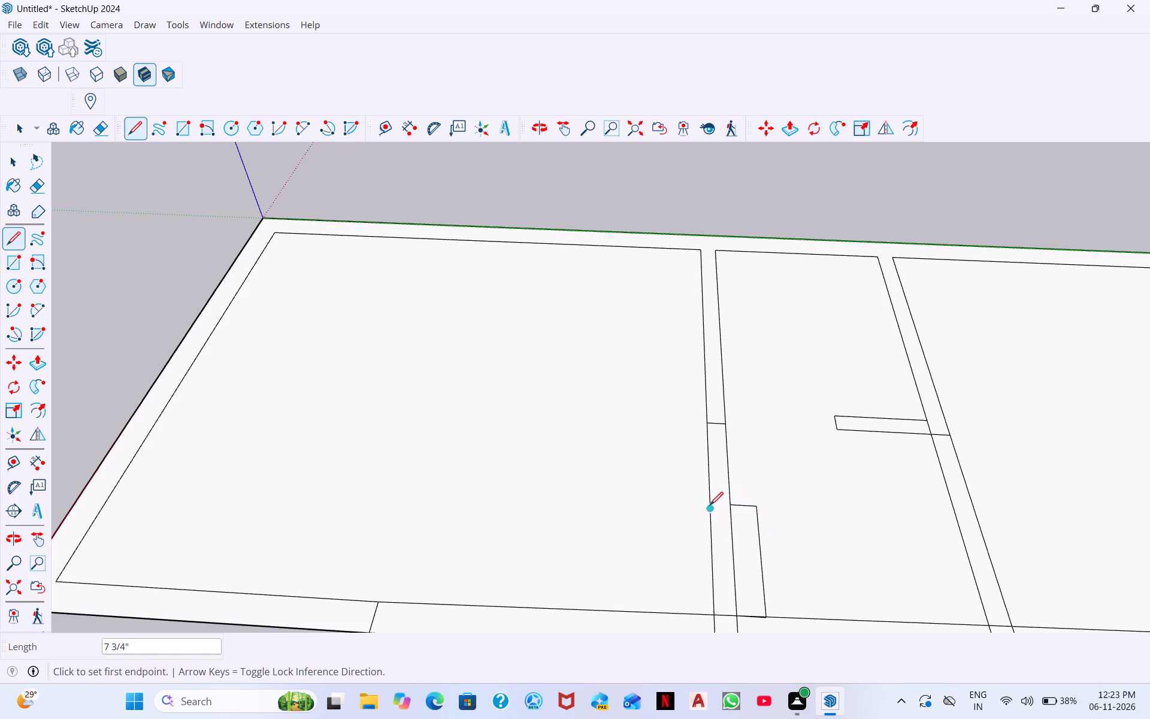
Draw a 6' line from the 3' mark on the first partition's face across the passage to the second partition's far face.
{"action": "left_click", "coordinate": [710, 505]}
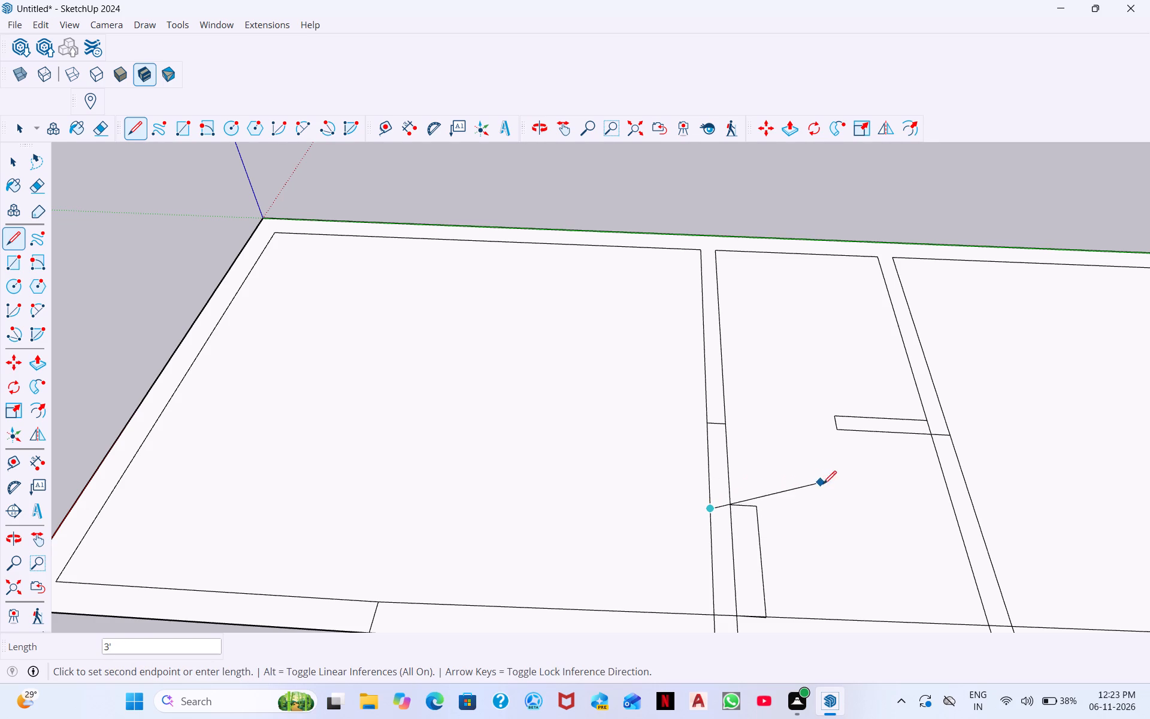
{"action": "key", "text": "space"}
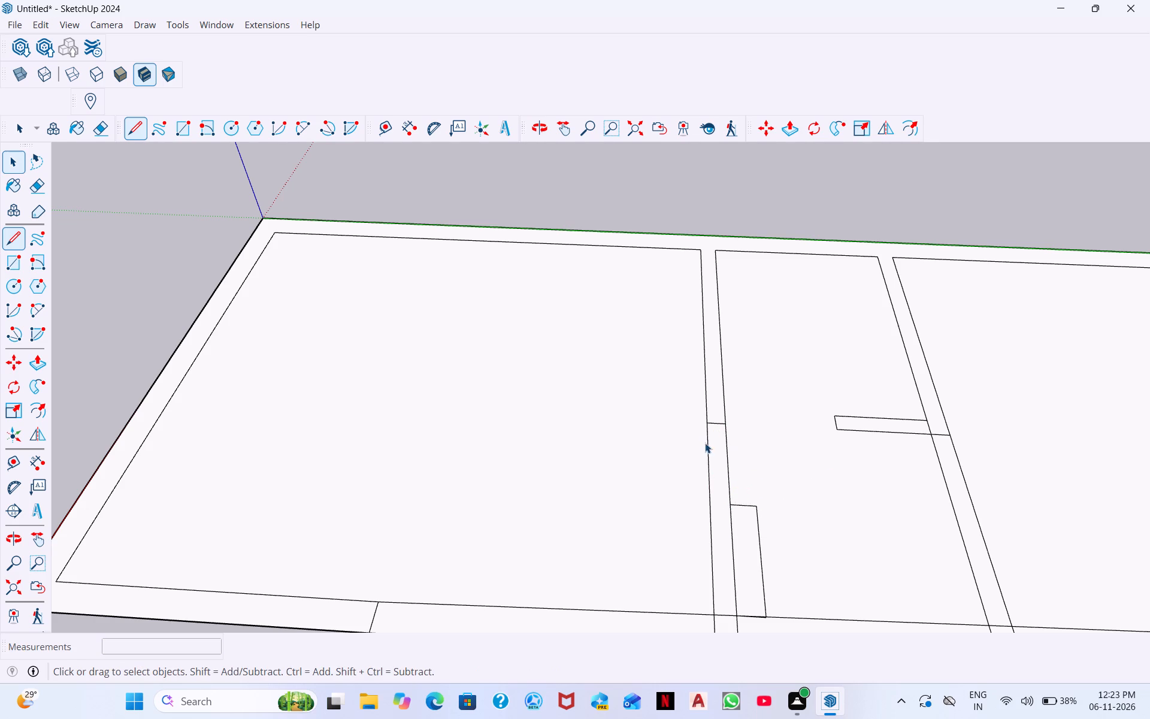
{"action": "scroll", "coordinate": [674, 496], "scroll_direction": "up", "scroll_amount": 4}
{"action": "scroll", "coordinate": [900, 494], "scroll_direction": "up", "scroll_amount": 3}
{"action": "middle_click_drag", "start_coordinate": [848, 579], "coordinate": [833, 494]}
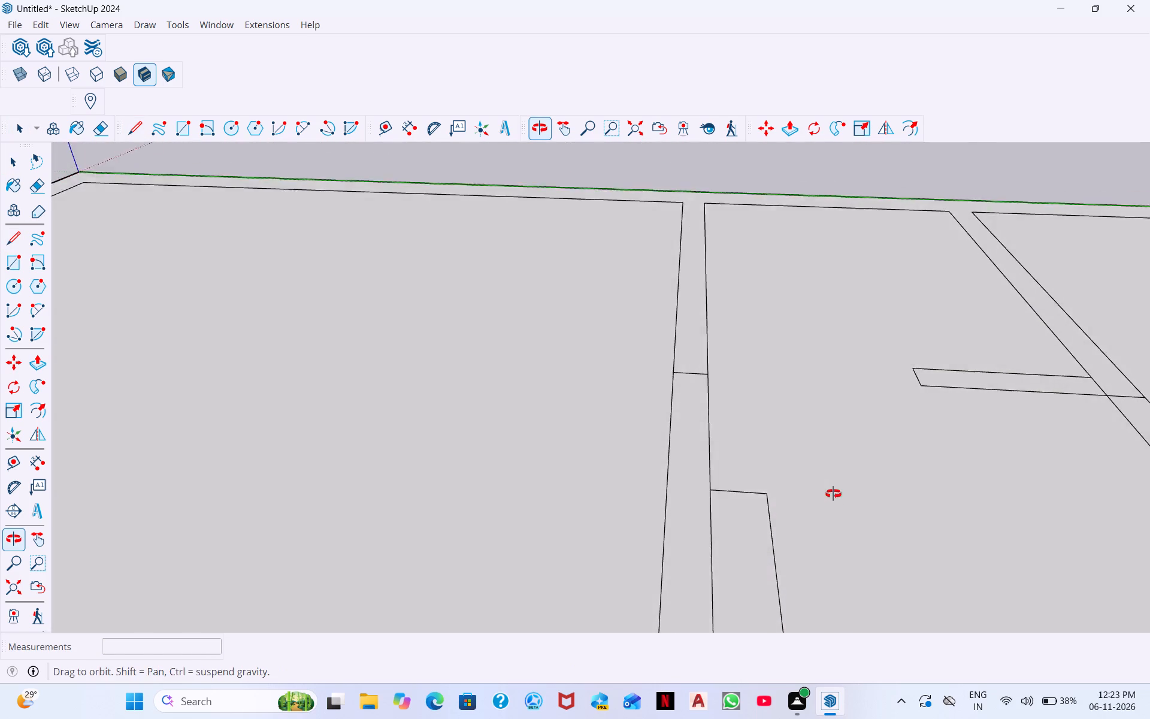
{"action": "middle_click_drag", "start_coordinate": [833, 494], "coordinate": [832, 484]}
{"action": "scroll", "coordinate": [785, 472], "scroll_direction": "down", "scroll_amount": 8}
{"action": "middle_click_drag", "start_coordinate": [851, 504], "coordinate": [837, 598]}
{"action": "left_click", "coordinate": [141, 137]}
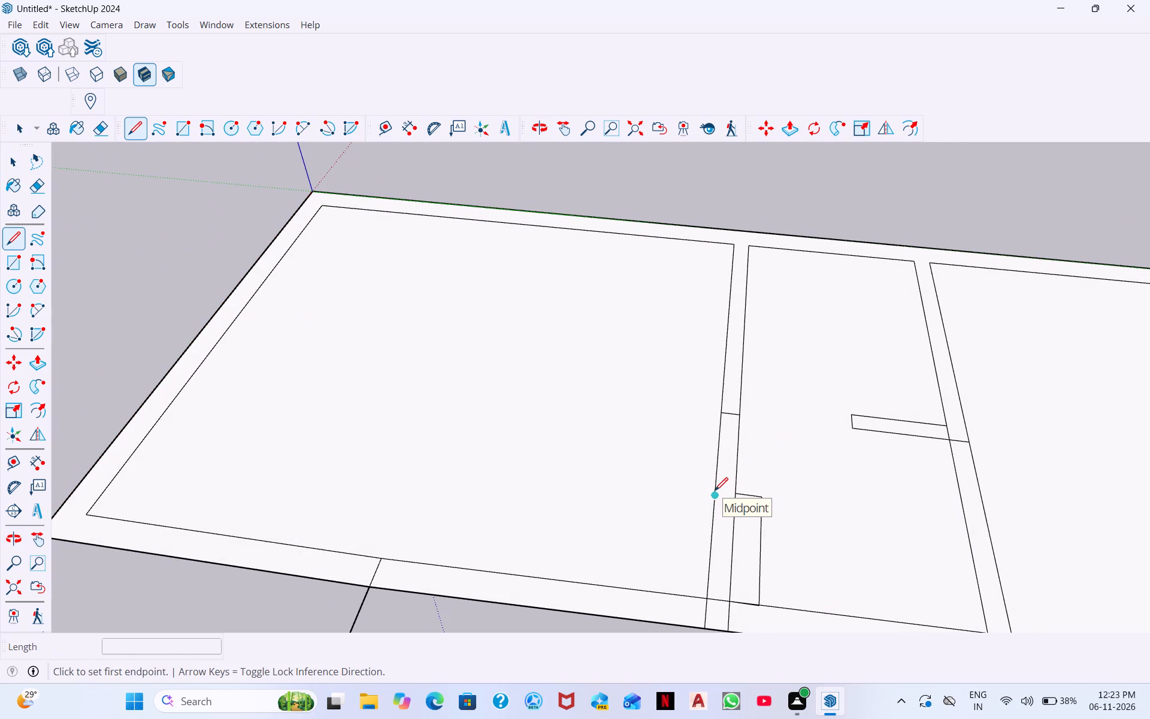
{"action": "left_click", "coordinate": [735, 493]}
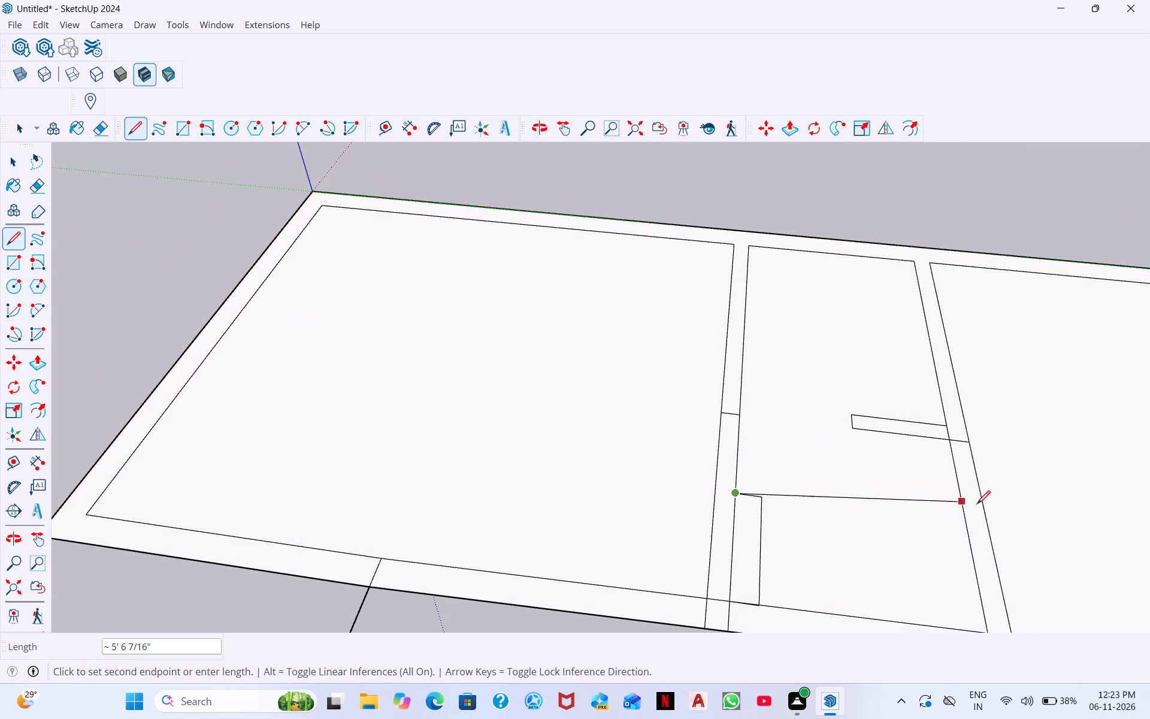
{"action": "left_click", "coordinate": [988, 526]}
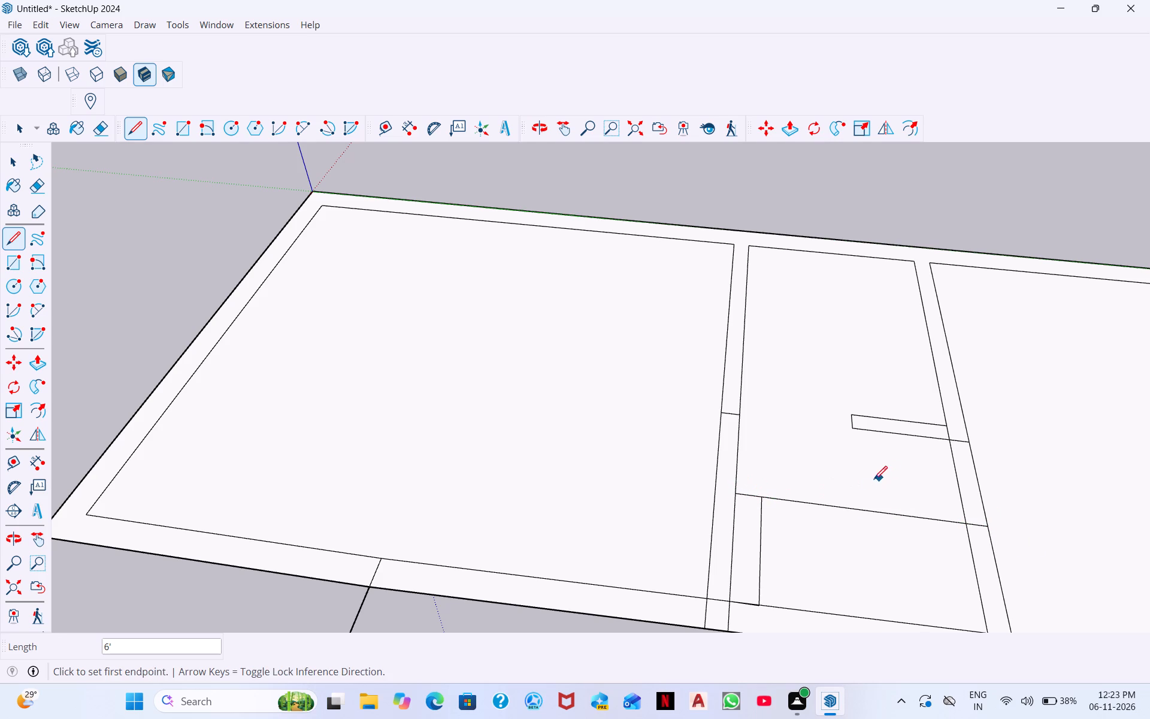
{"action": "key", "text": "space"}
{"action": "key", "text": "space"}
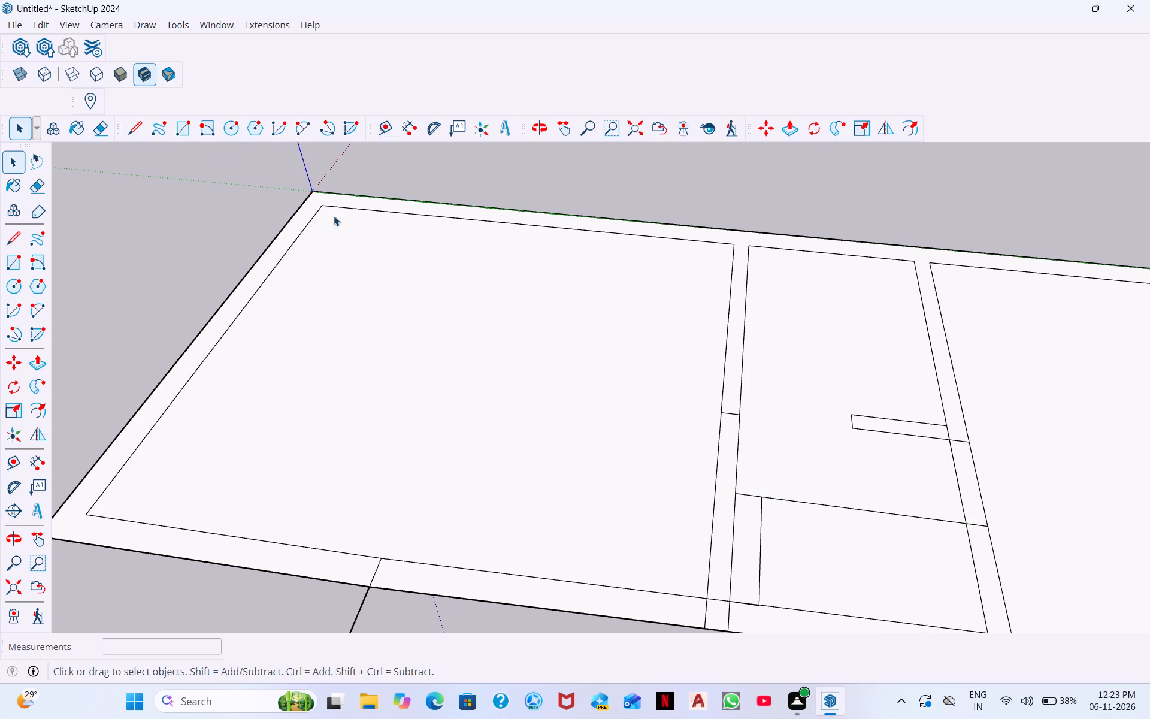
Draw a 6" line across the first partition's thickness at the 3' mark, in line with the passage line.
{"action": "left_click", "coordinate": [141, 137]}
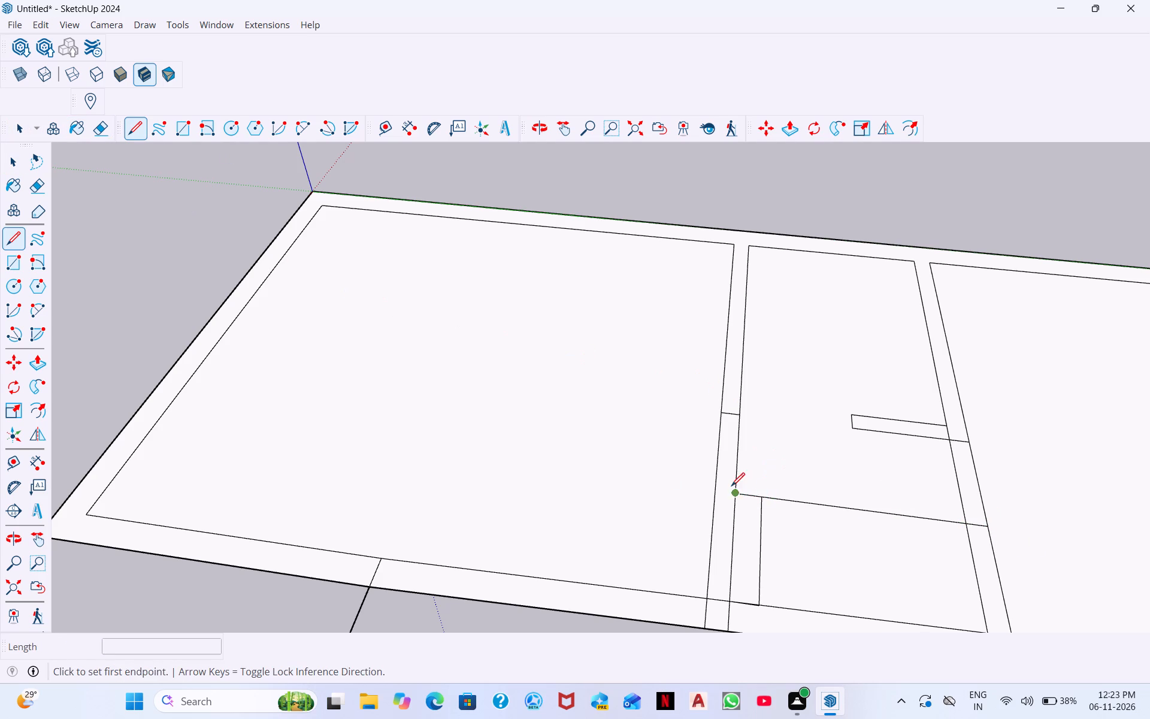
{"action": "left_click", "coordinate": [734, 493]}
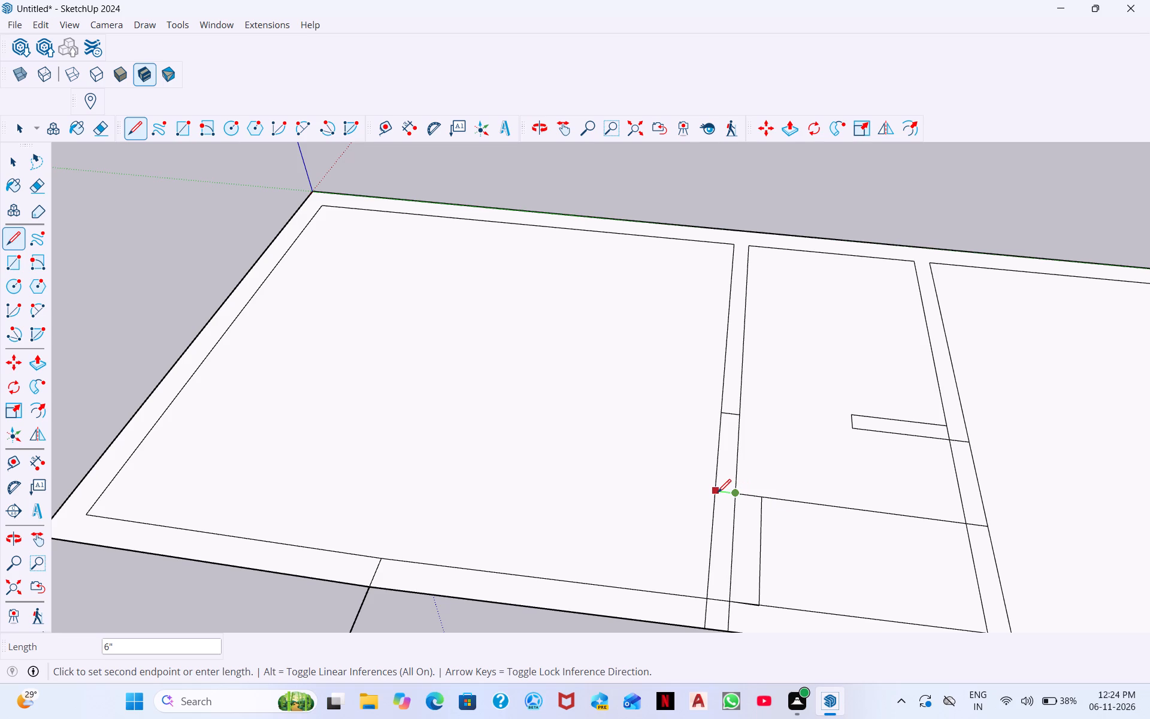
{"action": "left_click", "coordinate": [718, 492]}
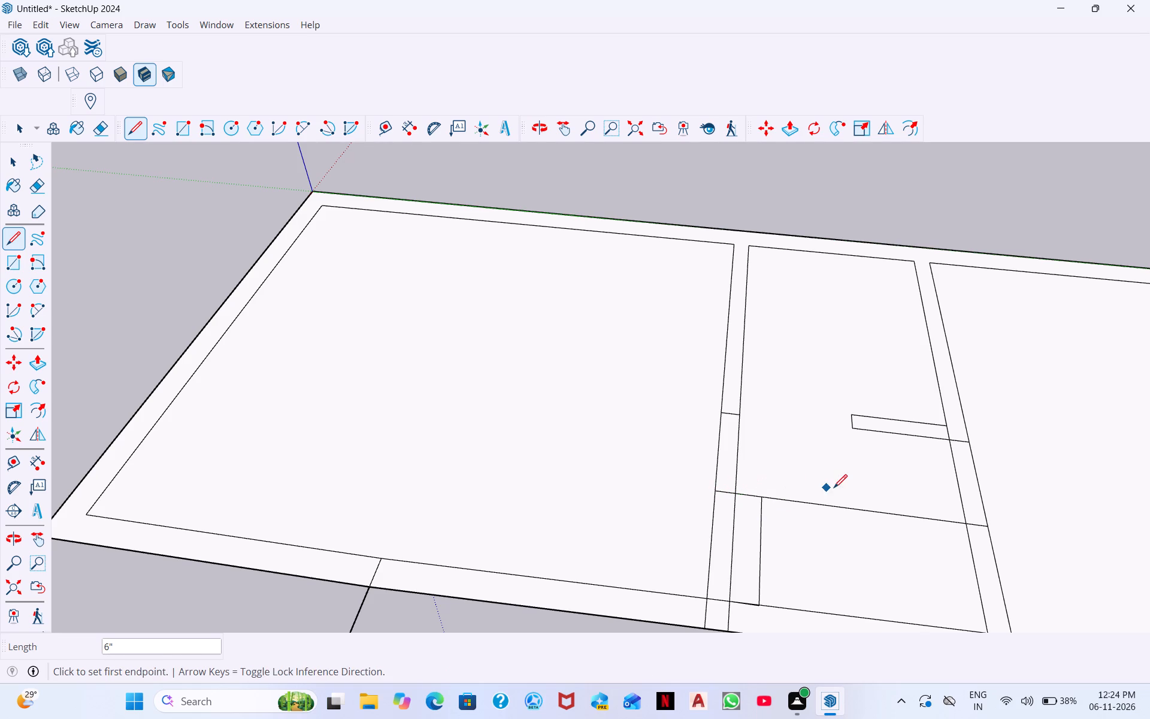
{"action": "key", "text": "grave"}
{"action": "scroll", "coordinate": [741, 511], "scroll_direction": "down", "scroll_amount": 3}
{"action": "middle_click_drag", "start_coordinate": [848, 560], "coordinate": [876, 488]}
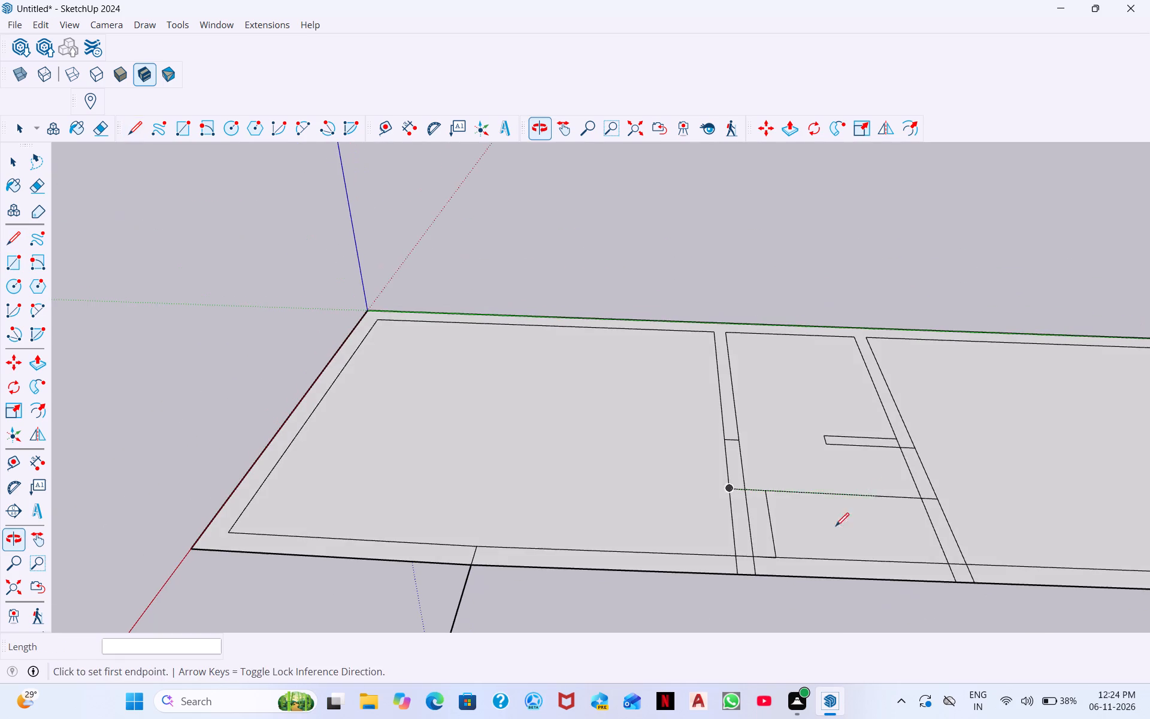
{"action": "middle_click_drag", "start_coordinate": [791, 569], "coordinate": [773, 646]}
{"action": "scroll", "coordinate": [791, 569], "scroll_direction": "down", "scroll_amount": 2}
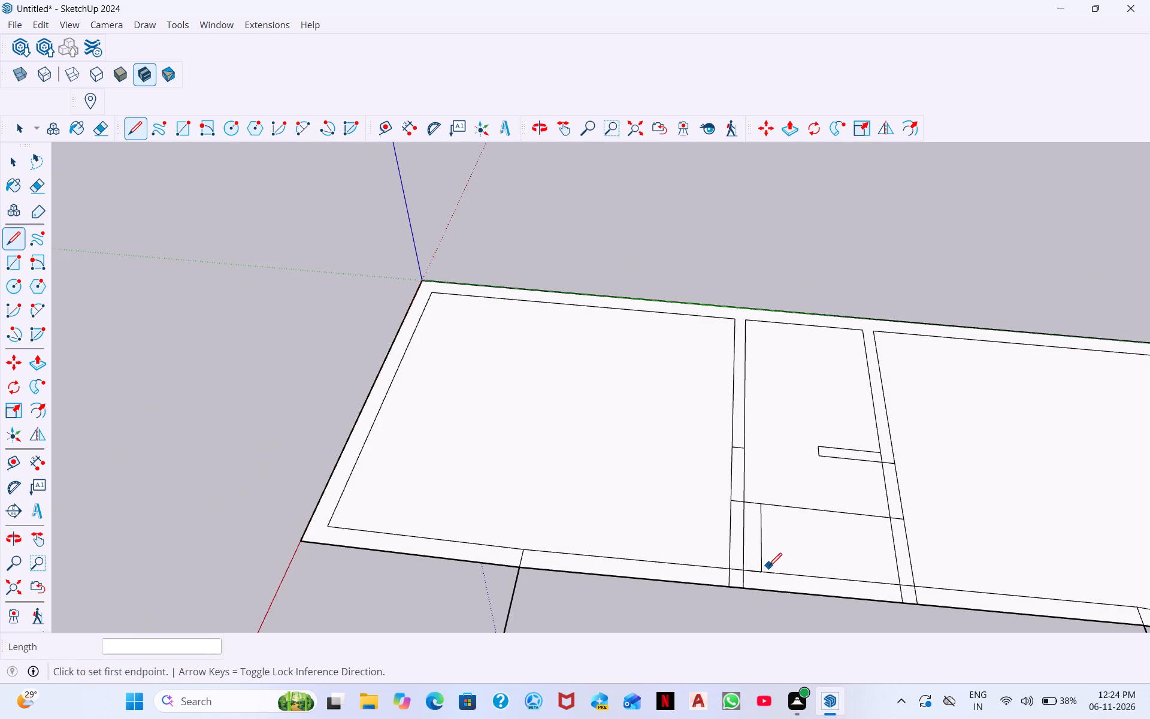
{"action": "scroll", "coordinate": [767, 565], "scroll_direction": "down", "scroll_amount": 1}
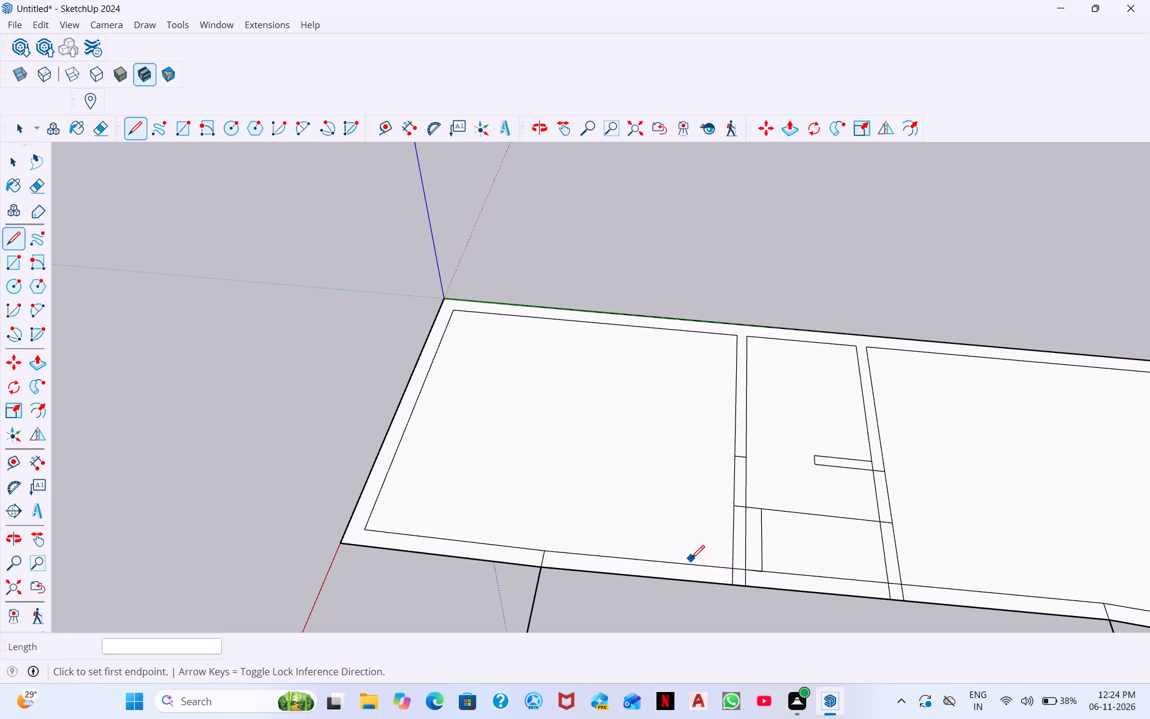
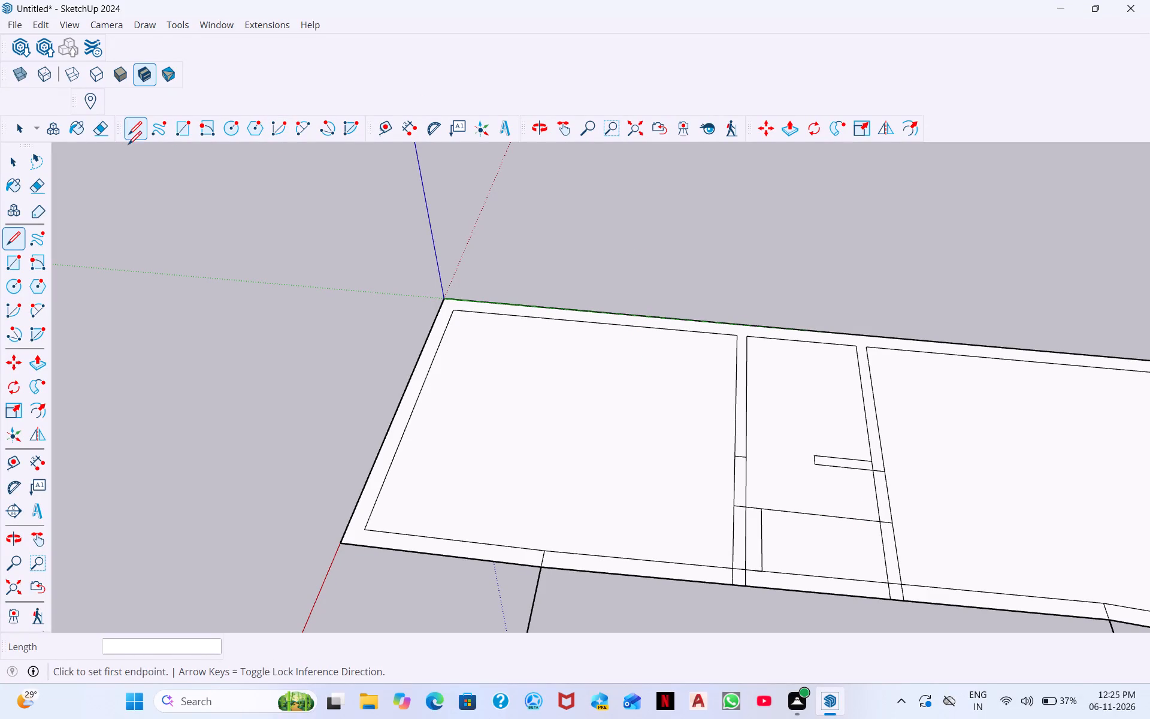
Start erasing the extra guide lines in the passage beside the first partition with the Eraser tool.
{"action": "left_click", "coordinate": [37, 193]}
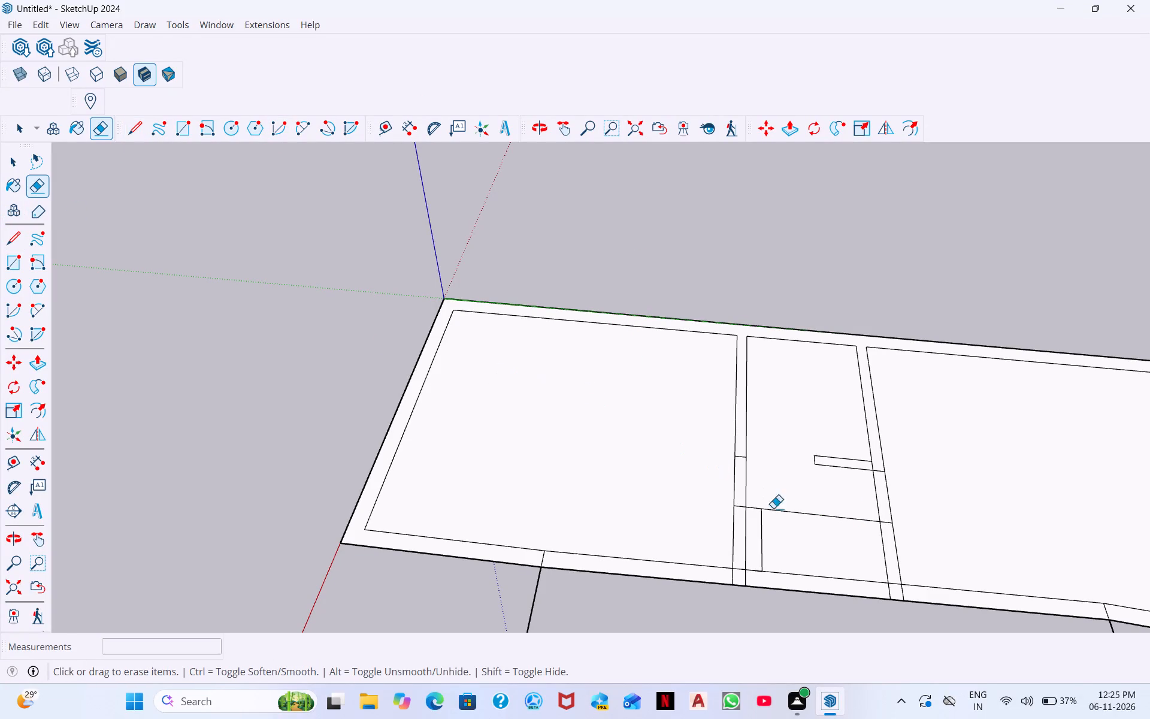
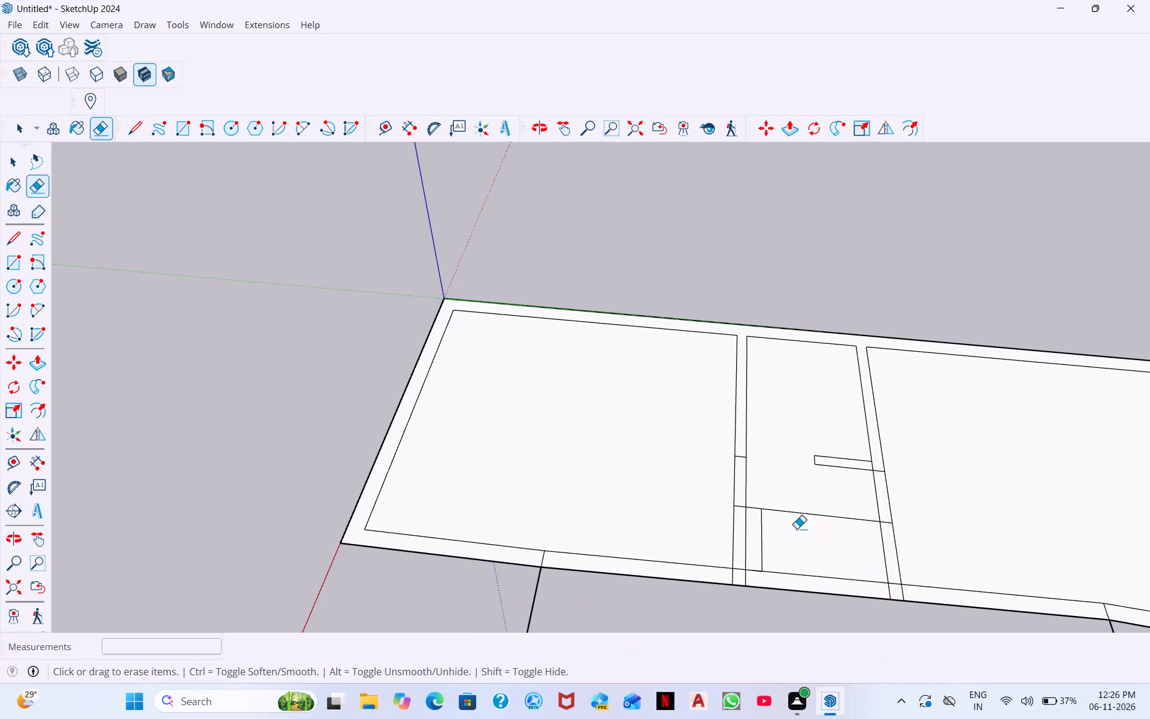
Erase the first partition's two wall lines and the extra parallel line between the cross line and the outer wall.
{"action": "scroll", "coordinate": [800, 492], "scroll_direction": "up", "scroll_amount": 5}
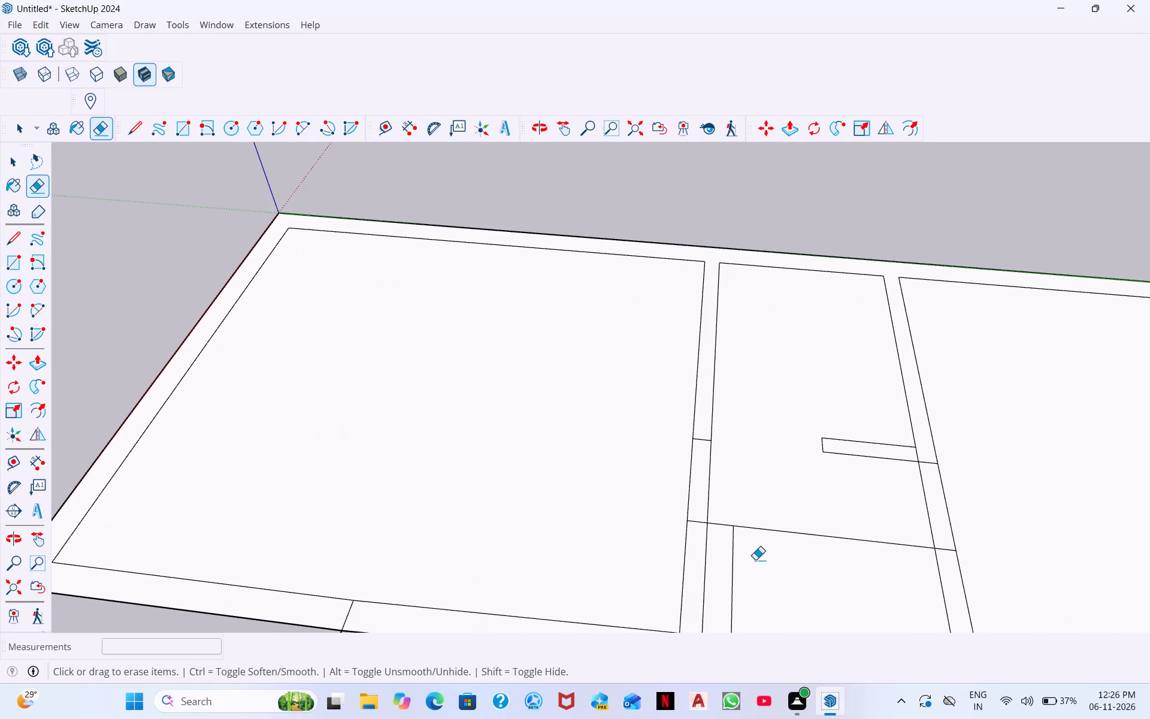
{"action": "scroll", "coordinate": [643, 581], "scroll_direction": "down", "scroll_amount": 5}
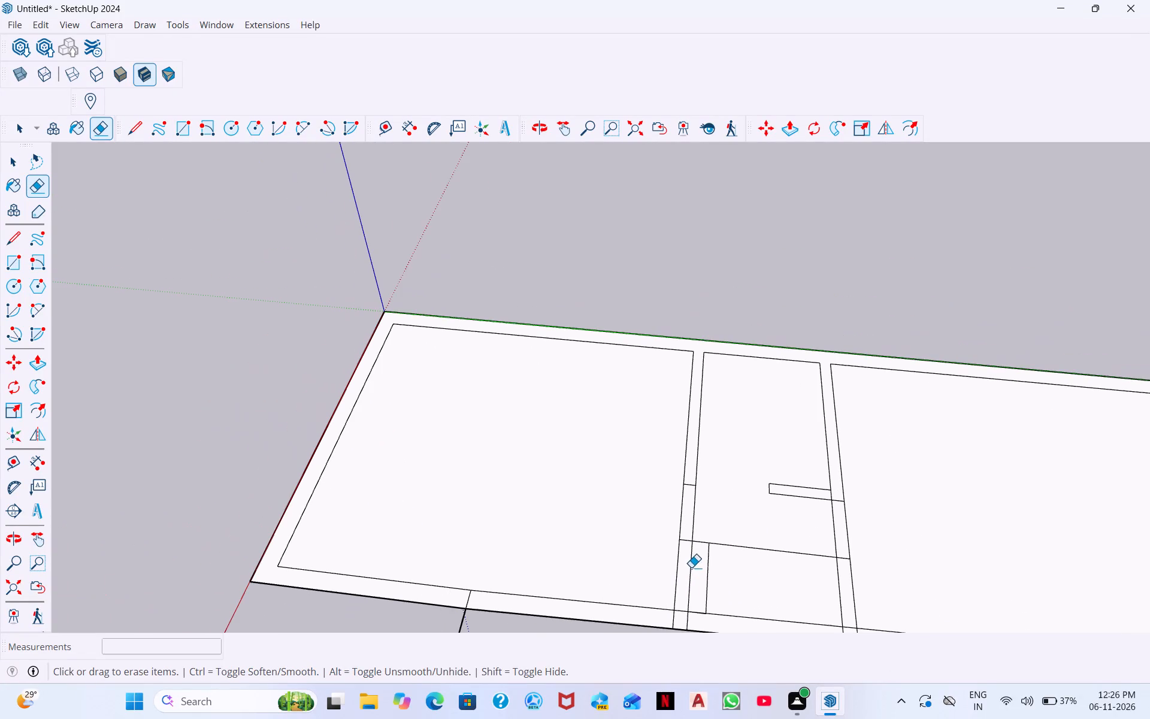
{"action": "left_click_drag", "start_coordinate": [665, 573], "coordinate": [713, 582]}
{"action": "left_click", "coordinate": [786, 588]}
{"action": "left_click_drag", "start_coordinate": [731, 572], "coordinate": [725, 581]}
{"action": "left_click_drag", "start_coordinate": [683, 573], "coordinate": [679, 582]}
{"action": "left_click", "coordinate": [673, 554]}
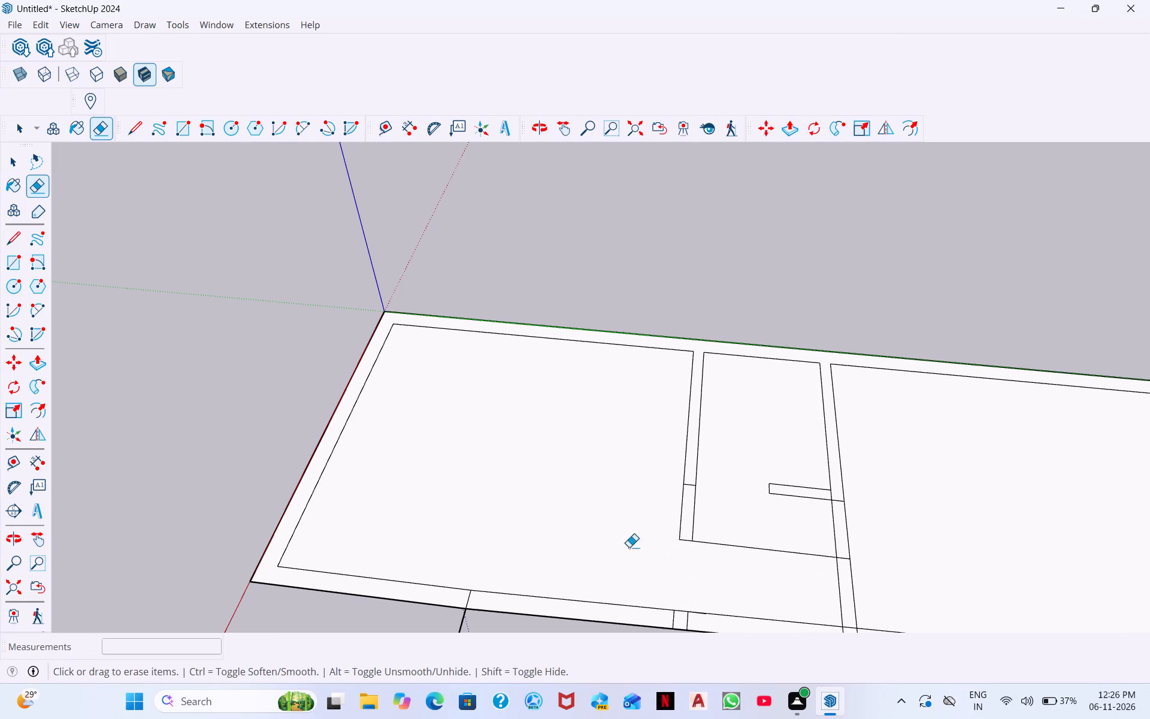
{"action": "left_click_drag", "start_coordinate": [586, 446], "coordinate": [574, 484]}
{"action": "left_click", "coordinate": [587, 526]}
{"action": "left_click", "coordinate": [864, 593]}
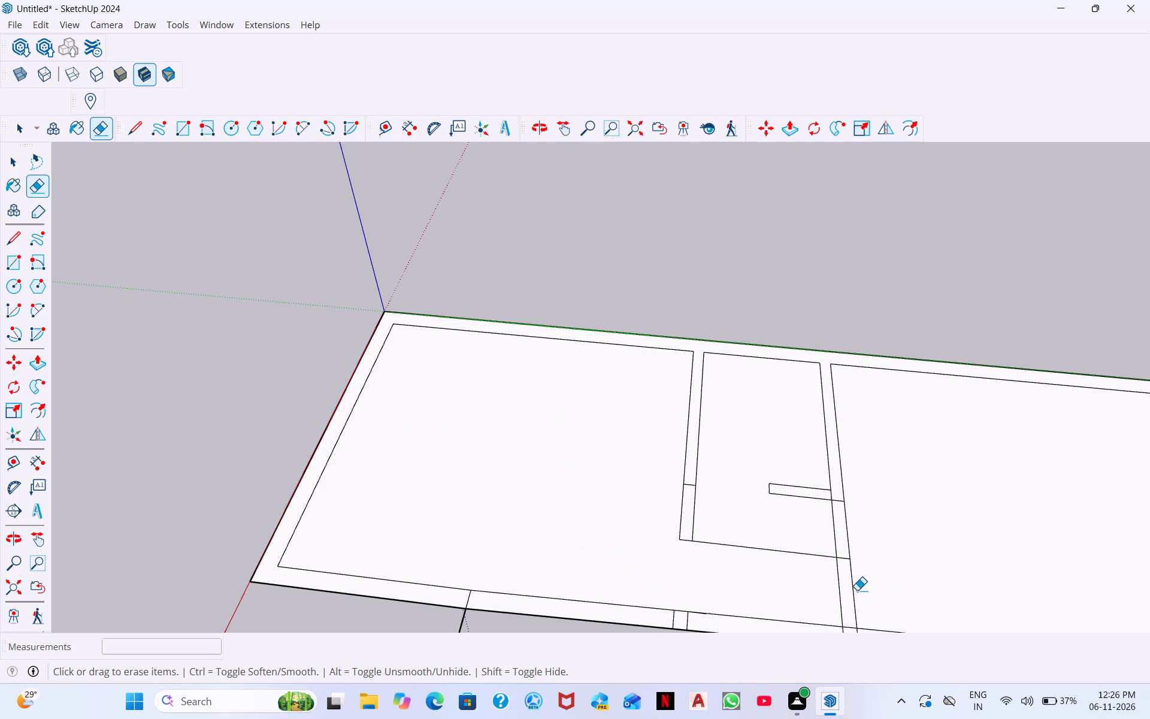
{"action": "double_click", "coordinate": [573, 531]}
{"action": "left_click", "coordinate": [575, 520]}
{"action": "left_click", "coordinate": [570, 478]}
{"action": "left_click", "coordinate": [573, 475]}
Erase the second partition's two wall lines between the cross line and the outer wall to open the passage.
{"action": "scroll", "coordinate": [473, 470], "scroll_direction": "down", "scroll_amount": 9}
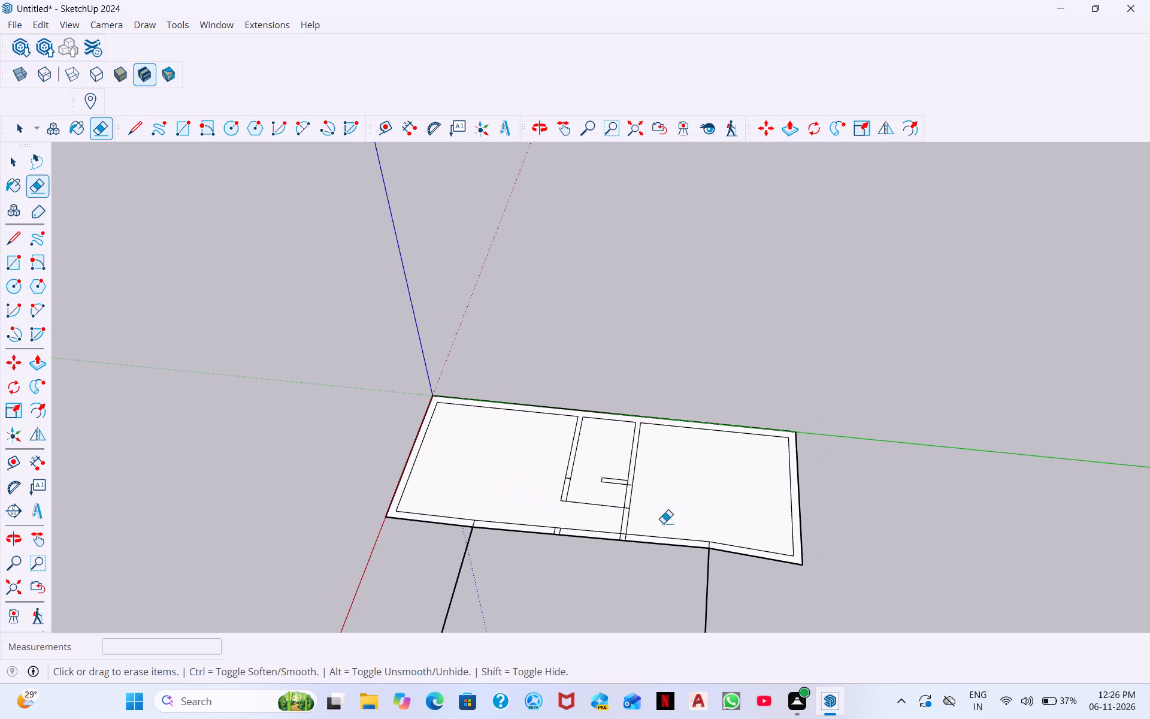
{"action": "scroll", "coordinate": [675, 536], "scroll_direction": "down", "scroll_amount": 4}
{"action": "middle_click_drag", "start_coordinate": [718, 581], "coordinate": [718, 718]}
{"action": "middle_click_drag", "start_coordinate": [670, 572], "coordinate": [677, 605]}
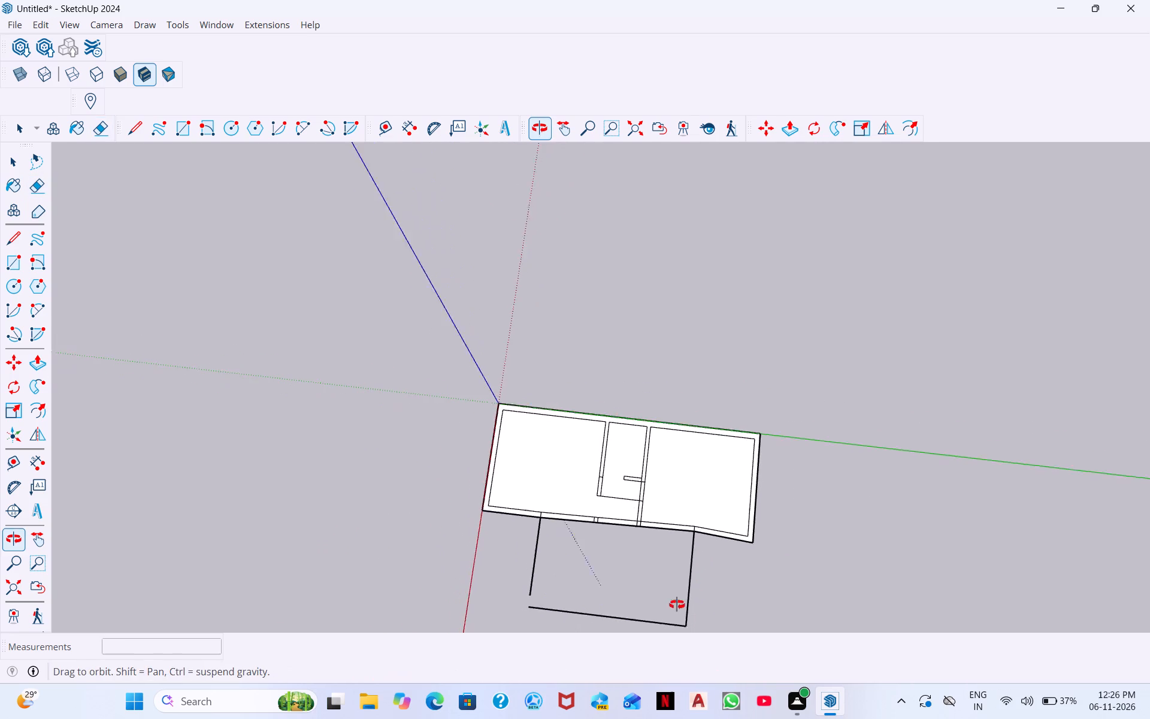
{"action": "middle_click_drag", "start_coordinate": [677, 605], "coordinate": [756, 626]}
{"action": "middle_click_drag", "start_coordinate": [770, 549], "coordinate": [927, 424]}
{"action": "scroll", "coordinate": [752, 452], "scroll_direction": "up", "scroll_amount": 5}
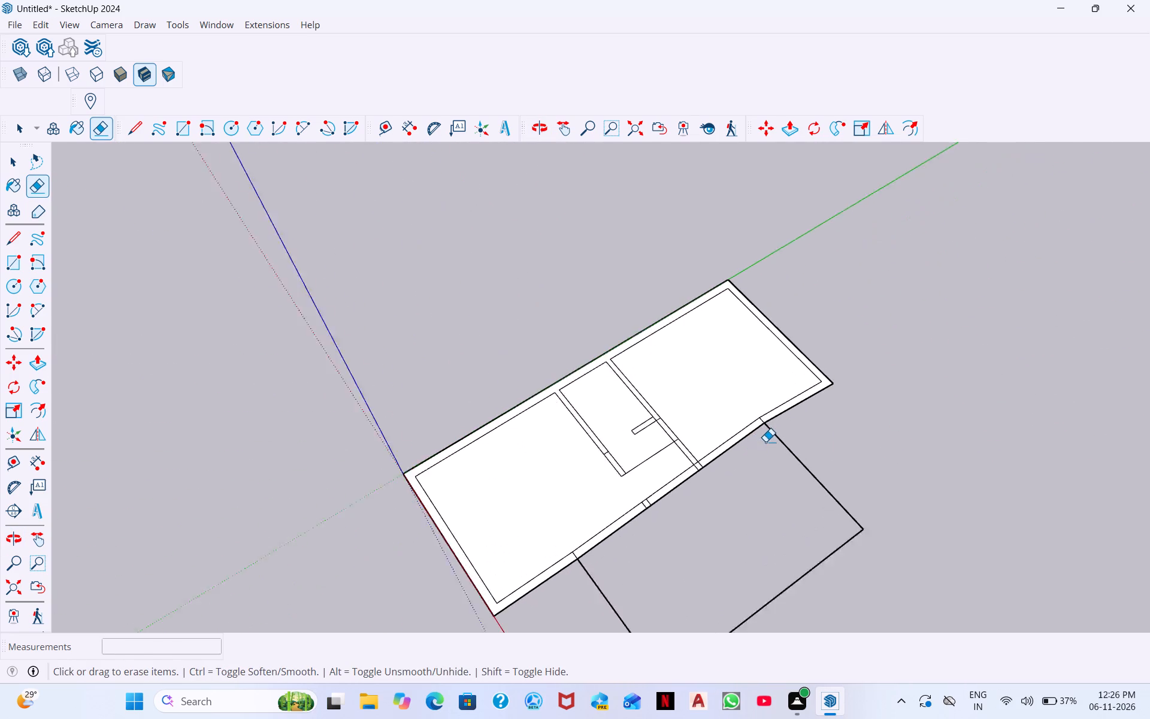
{"action": "scroll", "coordinate": [765, 442], "scroll_direction": "up", "scroll_amount": 2}
{"action": "scroll", "coordinate": [813, 429], "scroll_direction": "up", "scroll_amount": 8}
{"action": "middle_click_drag", "start_coordinate": [734, 436], "coordinate": [961, 605]}
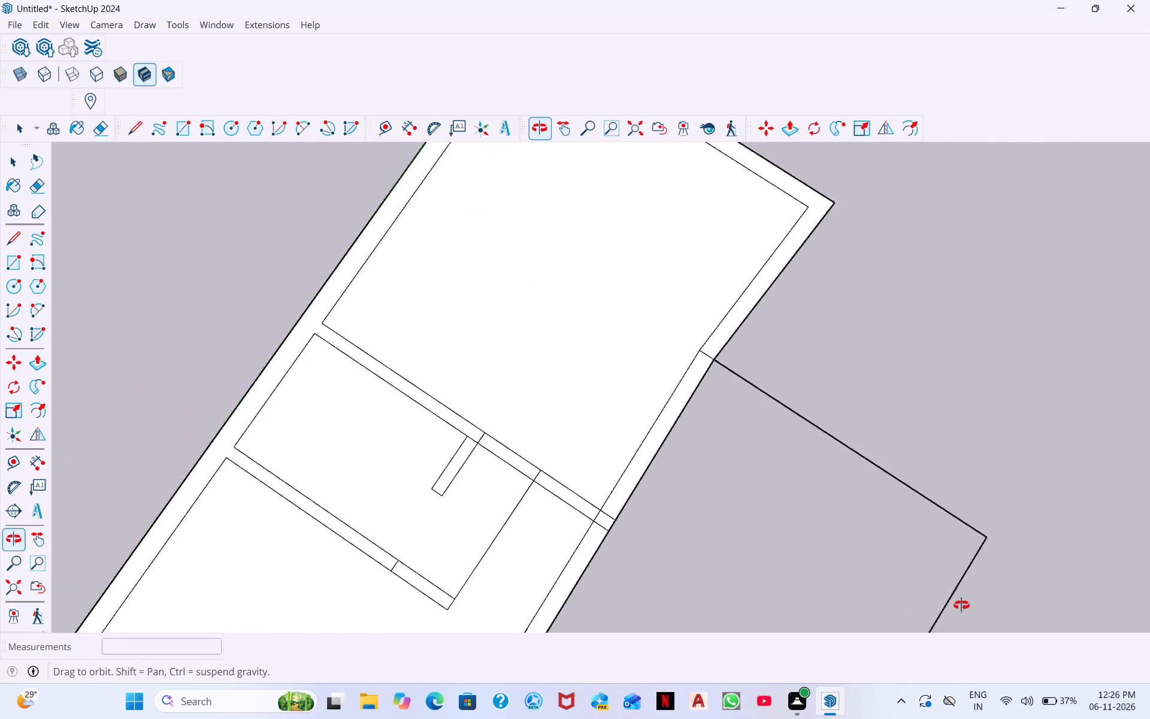
{"action": "middle_click_drag", "start_coordinate": [961, 605], "coordinate": [980, 602]}
{"action": "middle_click_drag", "start_coordinate": [745, 480], "coordinate": [888, 441]}
{"action": "middle_click_drag", "start_coordinate": [739, 485], "coordinate": [764, 386]}
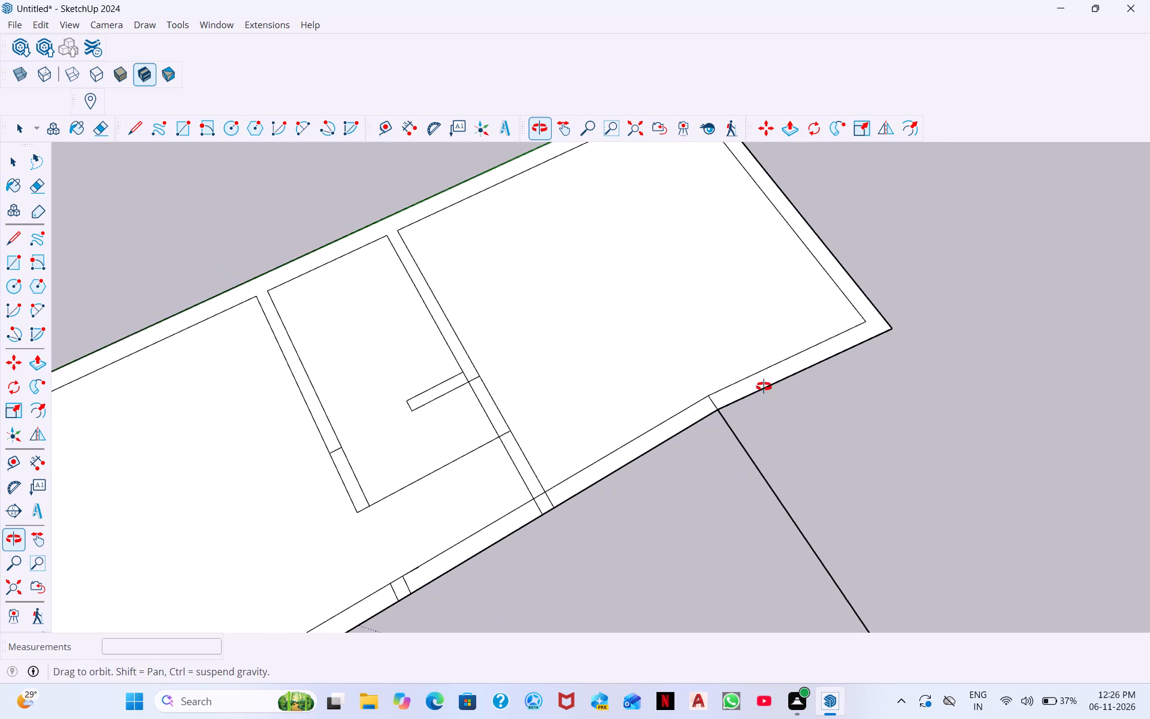
{"action": "middle_click_drag", "start_coordinate": [764, 386], "coordinate": [779, 341]}
{"action": "middle_click_drag", "start_coordinate": [747, 434], "coordinate": [795, 343]}
{"action": "middle_click_drag", "start_coordinate": [706, 433], "coordinate": [720, 374]}
{"action": "middle_click_drag", "start_coordinate": [710, 455], "coordinate": [710, 376]}
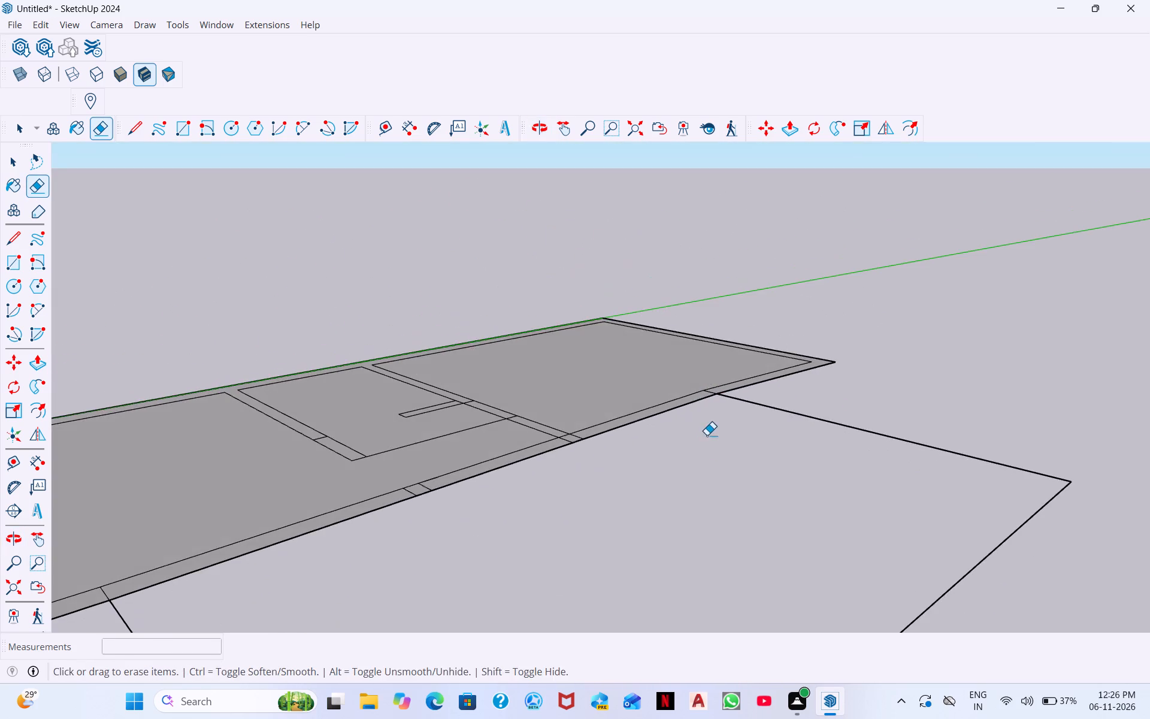
{"action": "middle_click_drag", "start_coordinate": [707, 438], "coordinate": [716, 400]}
{"action": "scroll", "coordinate": [798, 431], "scroll_direction": "up", "scroll_amount": 4}
{"action": "middle_click_drag", "start_coordinate": [761, 446], "coordinate": [761, 454]}
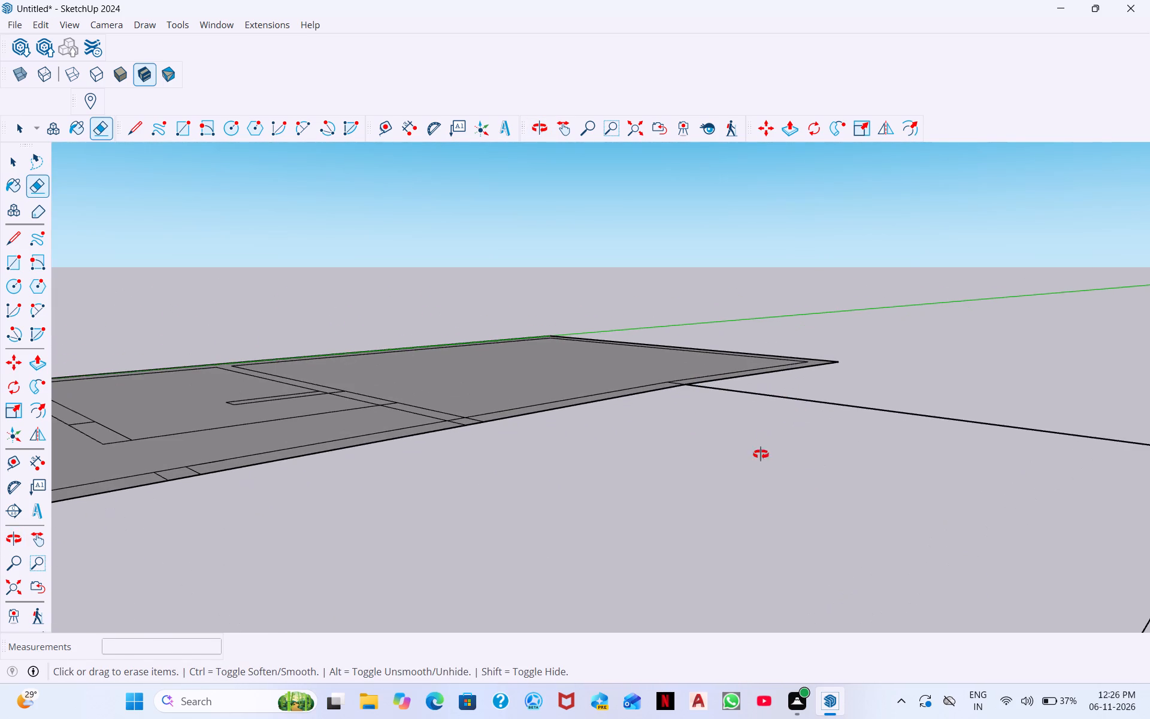
{"action": "middle_click_drag", "start_coordinate": [761, 454], "coordinate": [861, 621]}
{"action": "scroll", "coordinate": [660, 365], "scroll_direction": "down", "scroll_amount": 2}
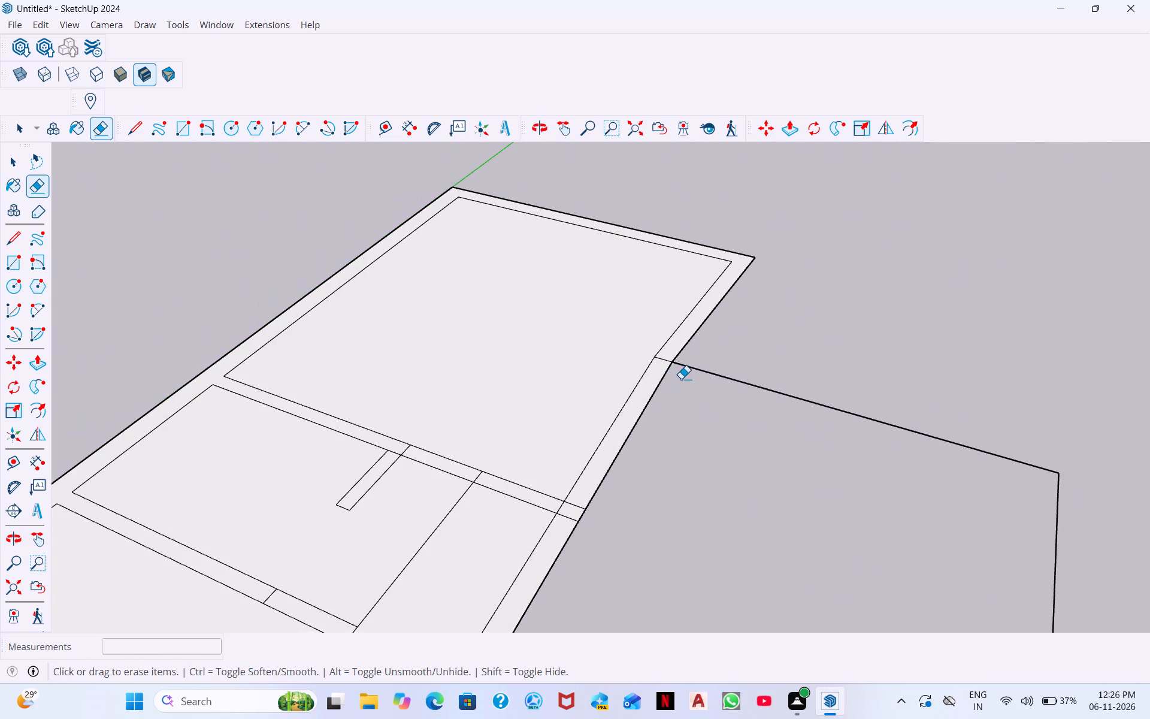
{"action": "scroll", "coordinate": [681, 379], "scroll_direction": "up", "scroll_amount": 2}
{"action": "scroll", "coordinate": [681, 379], "scroll_direction": "down", "scroll_amount": 2}
{"action": "triple_click", "coordinate": [565, 366]}
{"action": "left_click_drag", "start_coordinate": [565, 366], "coordinate": [552, 383]}
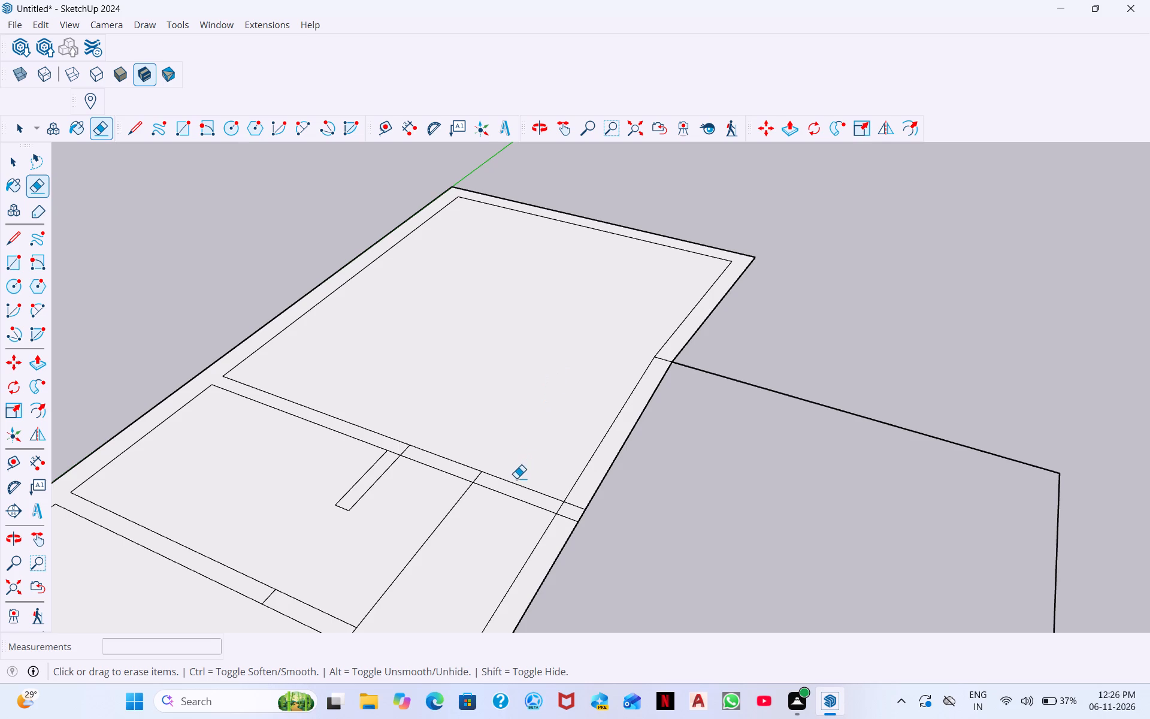
{"action": "left_click", "coordinate": [516, 478]}
{"action": "left_click_drag", "start_coordinate": [526, 388], "coordinate": [517, 425], "text": "shift"}
{"action": "left_click_drag", "start_coordinate": [519, 386], "coordinate": [518, 440], "text": "shift"}
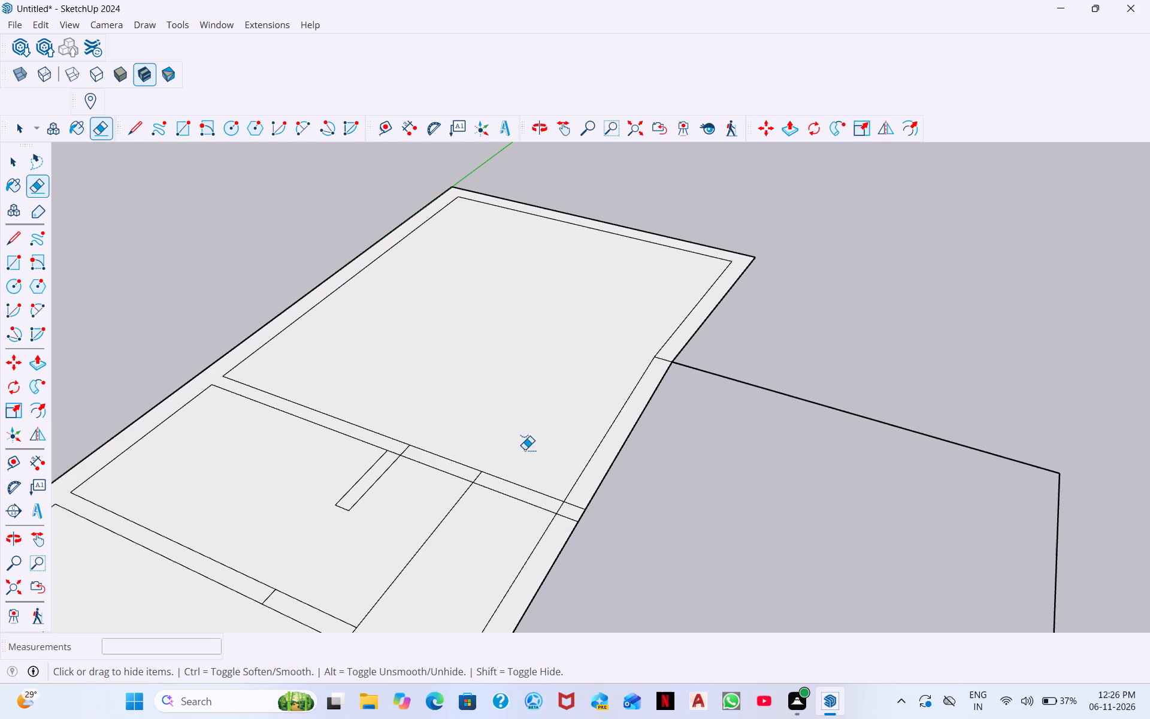
{"action": "left_click_drag", "start_coordinate": [509, 498], "coordinate": [523, 466], "text": "shift"}
Erase the cross line connecting the free ends of the two partitions.
{"action": "scroll", "coordinate": [525, 451], "scroll_direction": "down", "scroll_amount": 4}
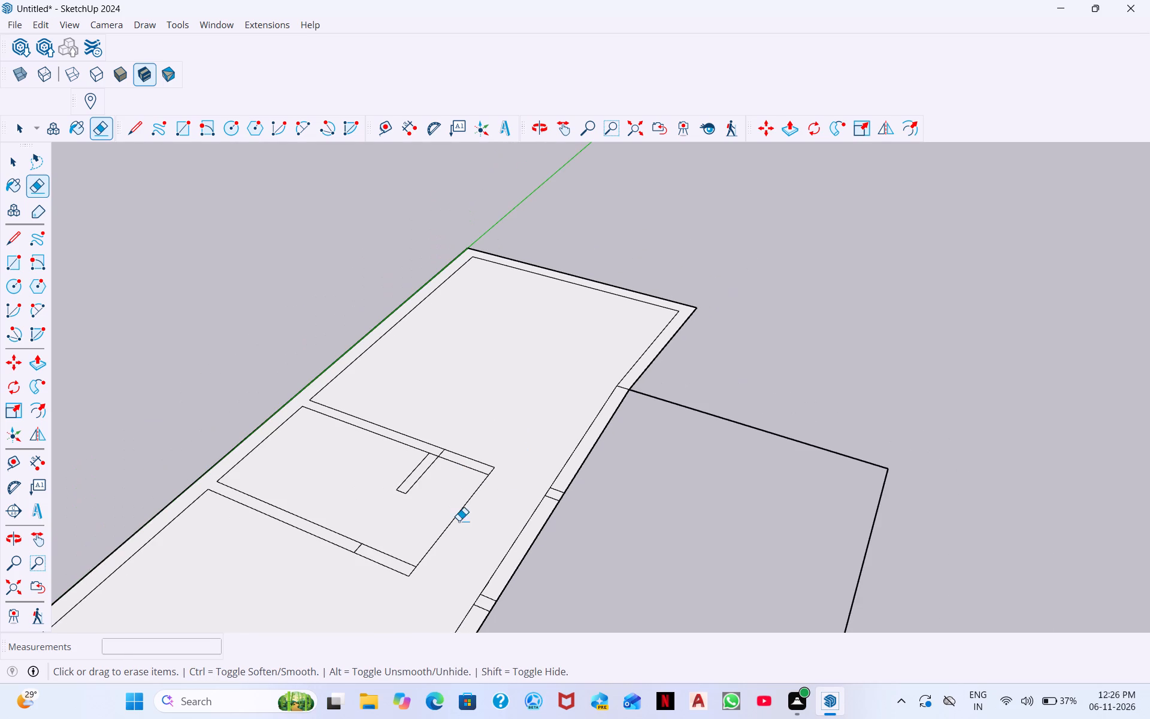
{"action": "left_click", "coordinate": [451, 521]}
Erase the outer wall's inner and outer lines between the two partition stubs, including the short leftover edge.
{"action": "middle_click_drag", "start_coordinate": [480, 521], "coordinate": [317, 550]}
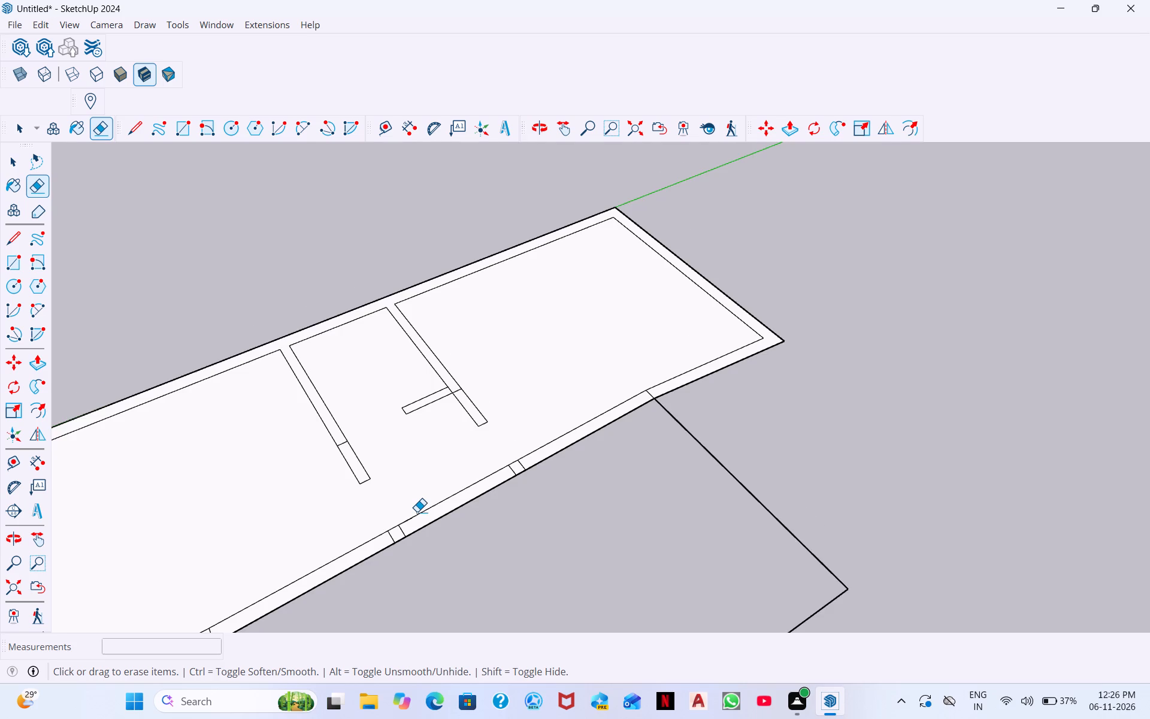
{"action": "scroll", "coordinate": [417, 512], "scroll_direction": "up", "scroll_amount": 3}
{"action": "left_click_drag", "start_coordinate": [434, 507], "coordinate": [465, 538]}
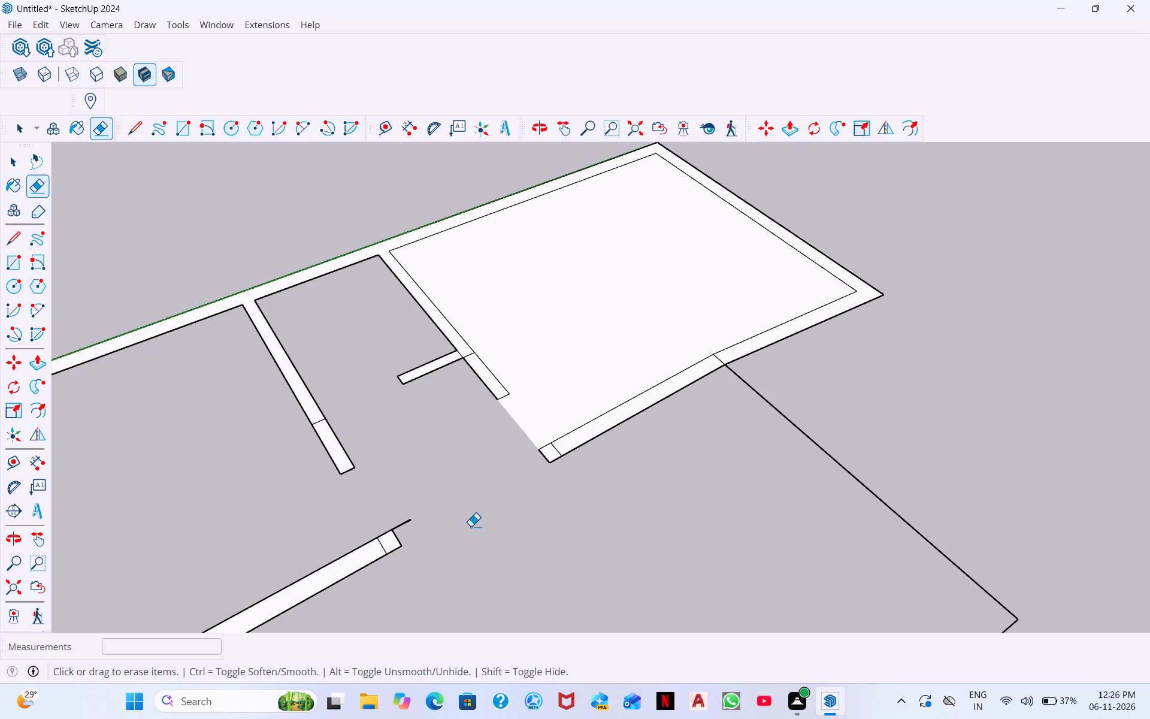
{"action": "scroll", "coordinate": [437, 452], "scroll_direction": "down", "scroll_amount": 3}
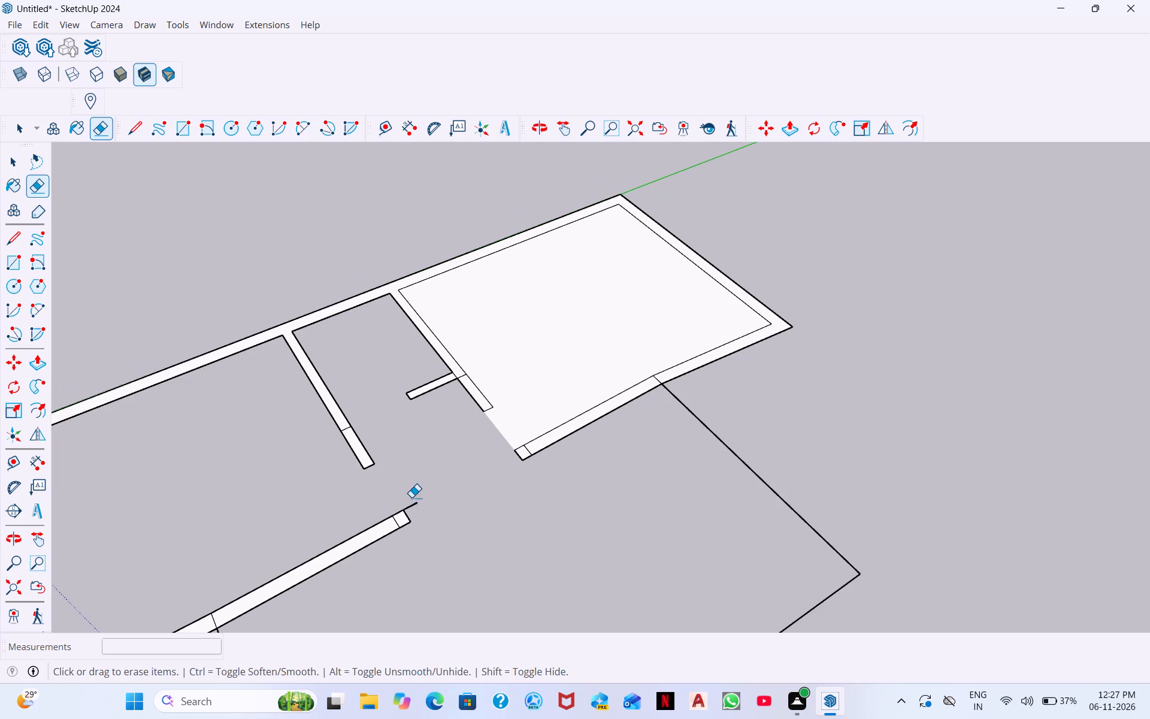
{"action": "left_click", "coordinate": [414, 507]}
Erase the outer wall's two lines from the second partition's stub to the stepped corner of the end room.
{"action": "scroll", "coordinate": [519, 448], "scroll_direction": "up", "scroll_amount": 5}
{"action": "left_click_drag", "start_coordinate": [504, 436], "coordinate": [451, 442]}
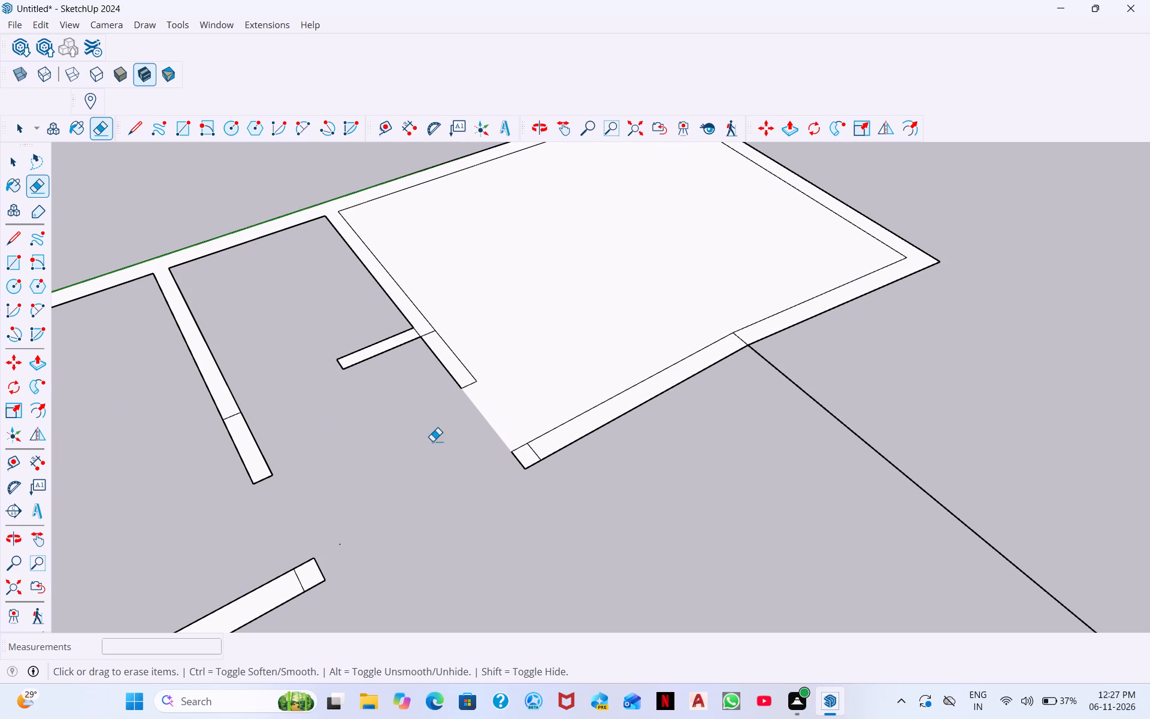
{"action": "left_click_drag", "start_coordinate": [443, 435], "coordinate": [538, 398]}
{"action": "left_click_drag", "start_coordinate": [598, 400], "coordinate": [611, 431]}
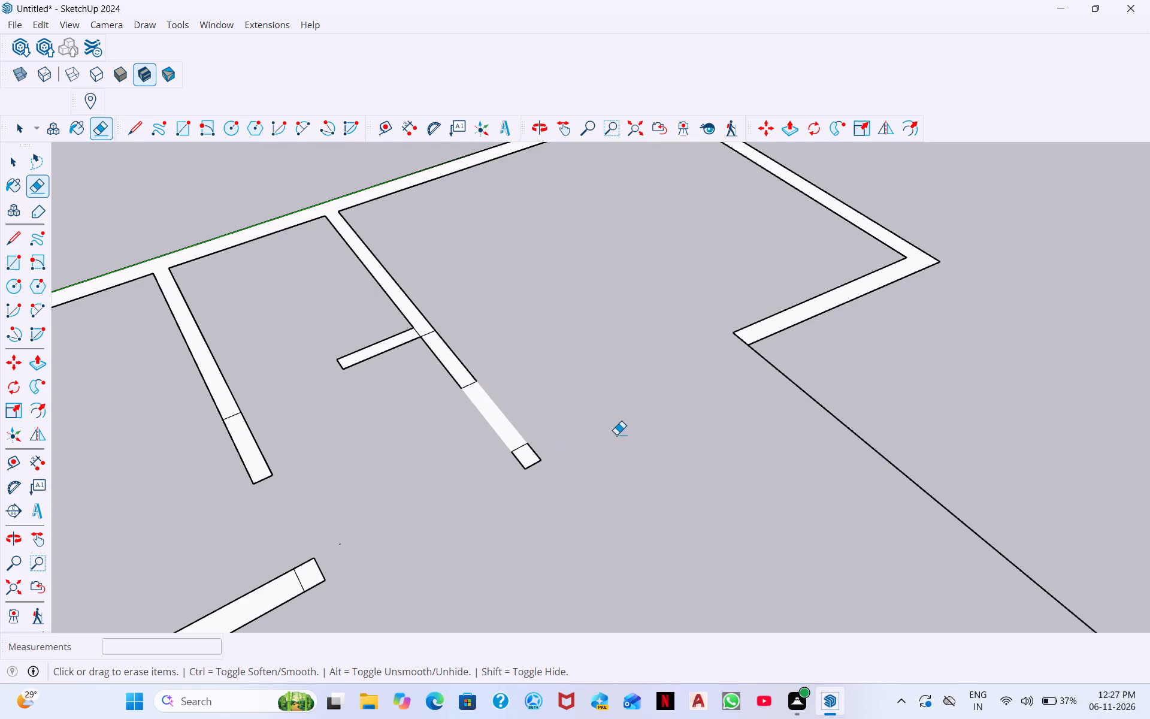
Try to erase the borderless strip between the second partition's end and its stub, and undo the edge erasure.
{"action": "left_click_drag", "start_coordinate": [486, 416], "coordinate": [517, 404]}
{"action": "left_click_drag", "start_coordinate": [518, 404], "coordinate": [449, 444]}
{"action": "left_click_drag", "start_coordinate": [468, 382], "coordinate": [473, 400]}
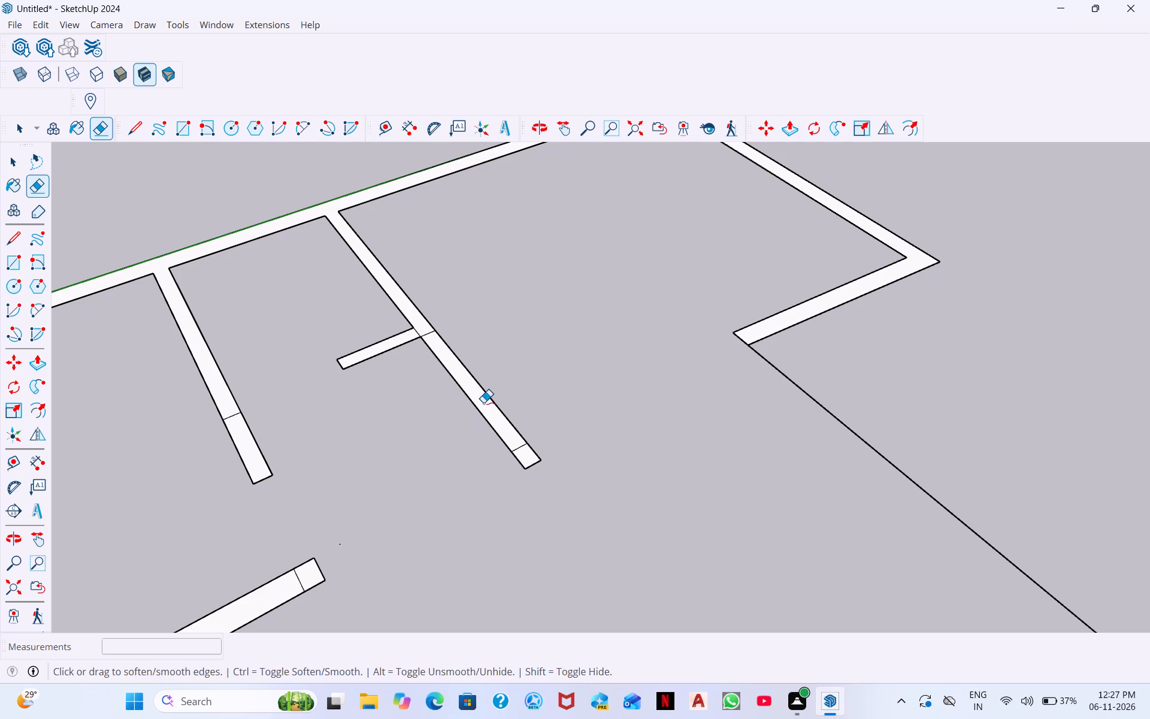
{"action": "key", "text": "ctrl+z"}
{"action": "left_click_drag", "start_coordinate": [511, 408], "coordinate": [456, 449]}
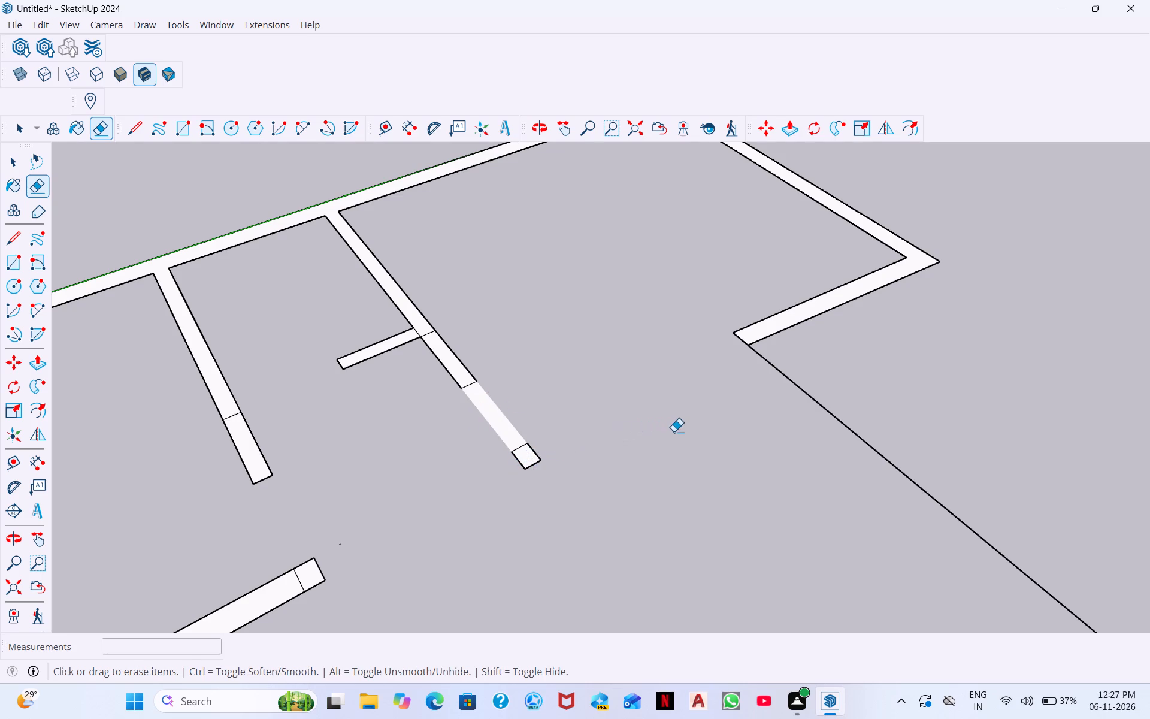
Erase the lower block's side line that starts at the stepped outer wall's end.
{"action": "scroll", "coordinate": [674, 431], "scroll_direction": "up", "scroll_amount": 2}
{"action": "scroll", "coordinate": [666, 441], "scroll_direction": "down", "scroll_amount": 2}
{"action": "scroll", "coordinate": [341, 516], "scroll_direction": "down", "scroll_amount": 8}
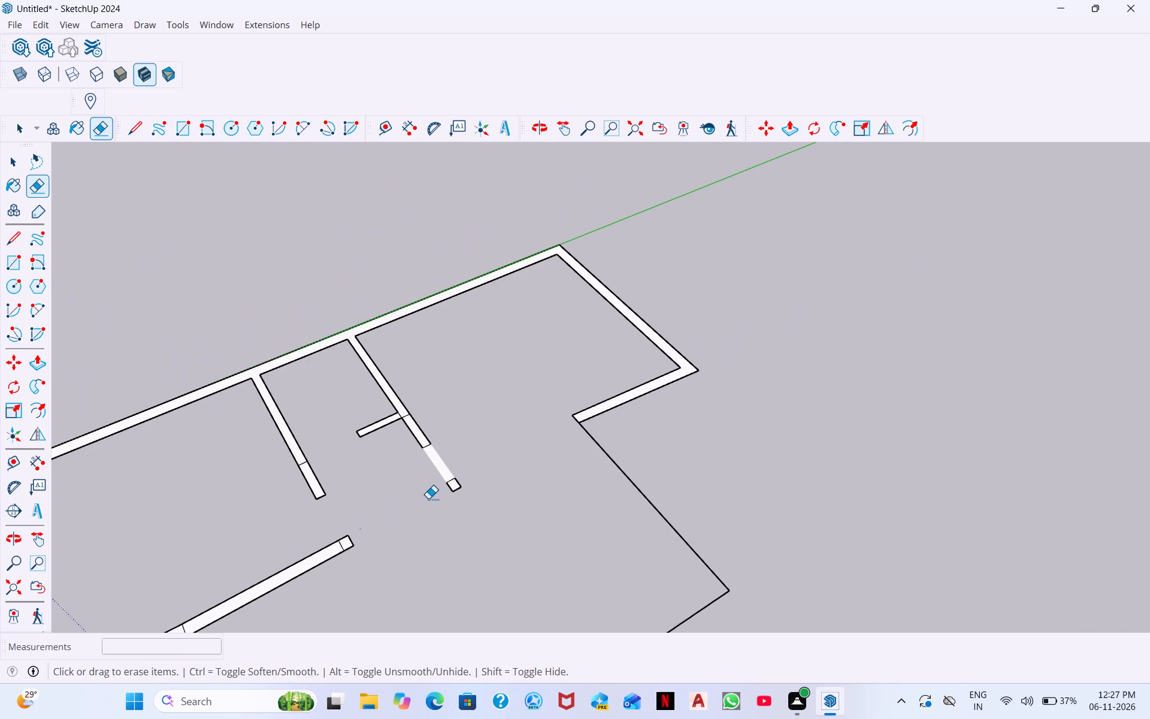
{"action": "scroll", "coordinate": [503, 525], "scroll_direction": "up", "scroll_amount": 1}
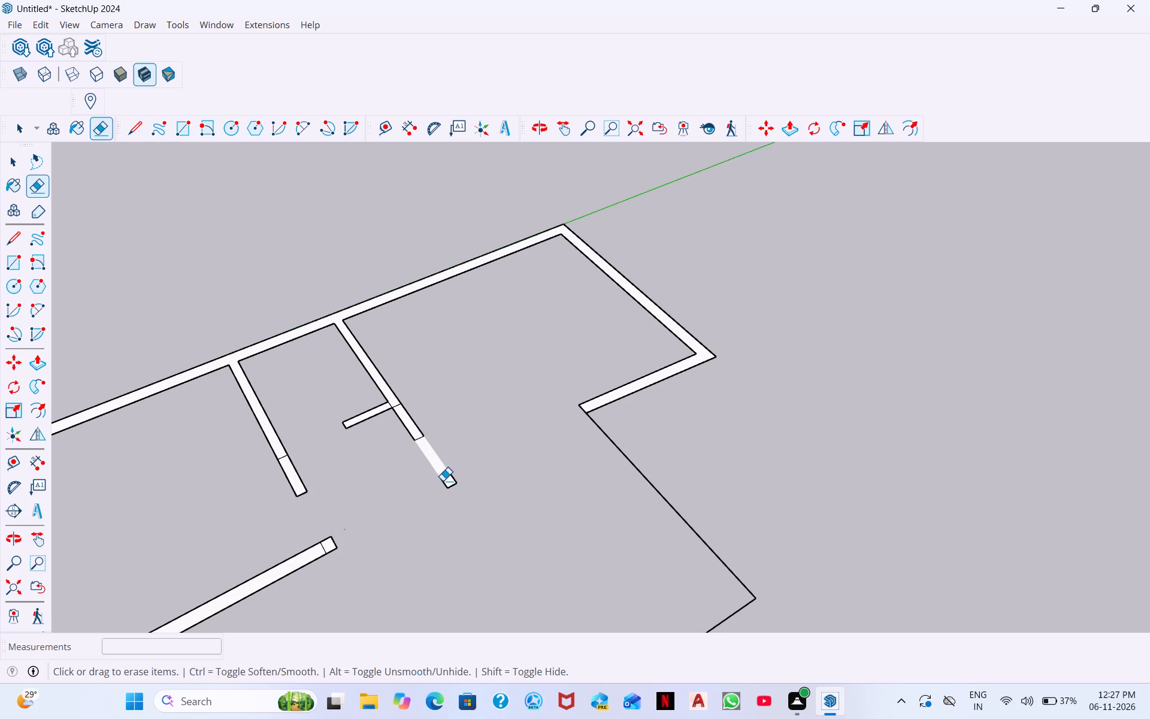
{"action": "scroll", "coordinate": [440, 491], "scroll_direction": "down", "scroll_amount": 8}
{"action": "scroll", "coordinate": [468, 491], "scroll_direction": "up", "scroll_amount": 3}
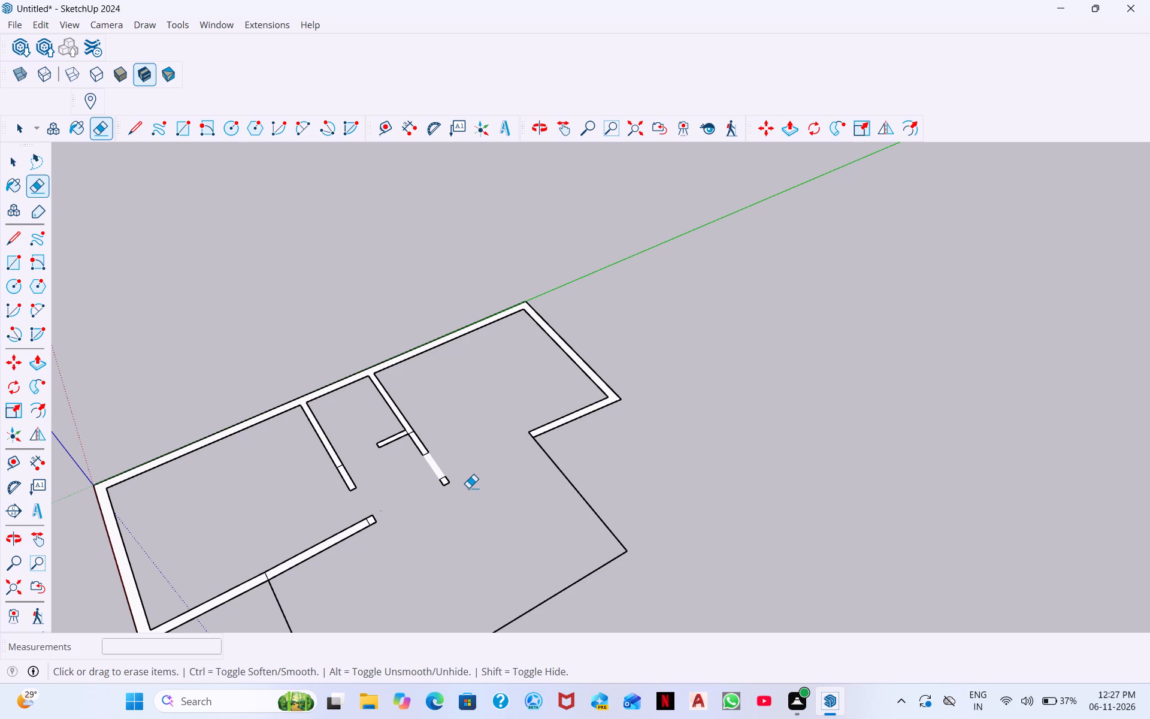
{"action": "left_click", "coordinate": [562, 475]}
Erase the leftover stub edges and the borderless strip beyond the second partition's end.
{"action": "scroll", "coordinate": [513, 424], "scroll_direction": "up", "scroll_amount": 5}
{"action": "left_click_drag", "start_coordinate": [401, 519], "coordinate": [407, 522]}
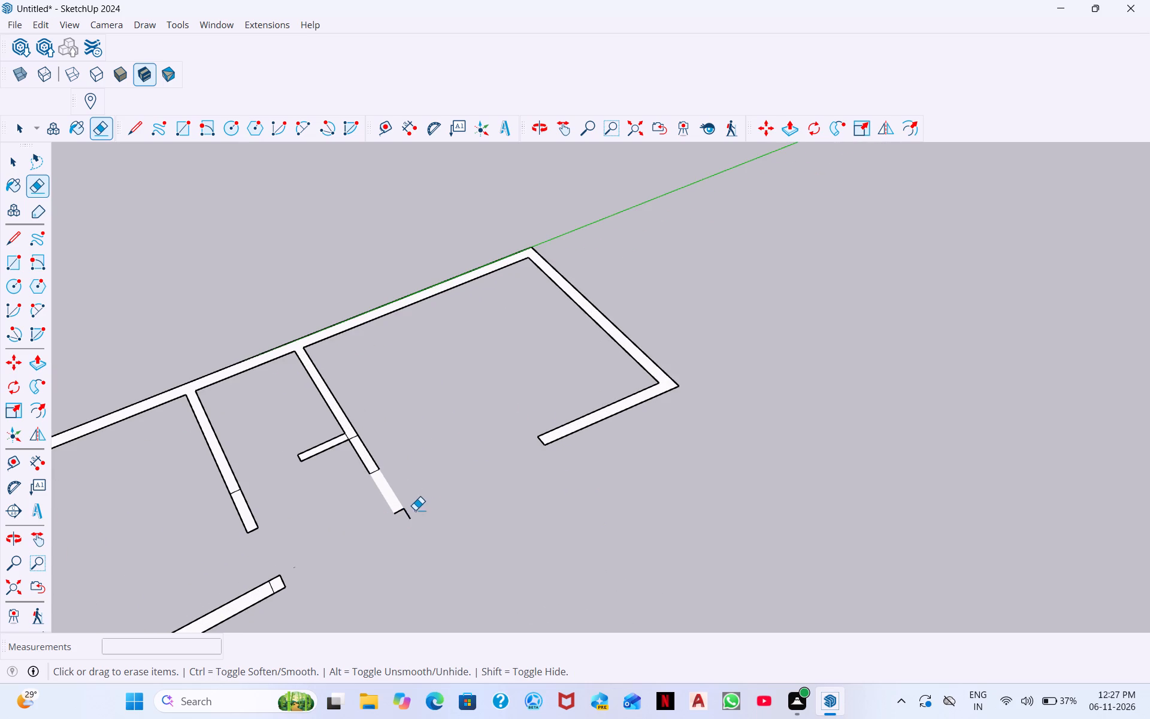
{"action": "left_click_drag", "start_coordinate": [415, 510], "coordinate": [398, 534]}
{"action": "left_click_drag", "start_coordinate": [401, 499], "coordinate": [393, 536]}
{"action": "left_click", "coordinate": [391, 502]}
{"action": "scroll", "coordinate": [395, 511], "scroll_direction": "down", "scroll_amount": 4}
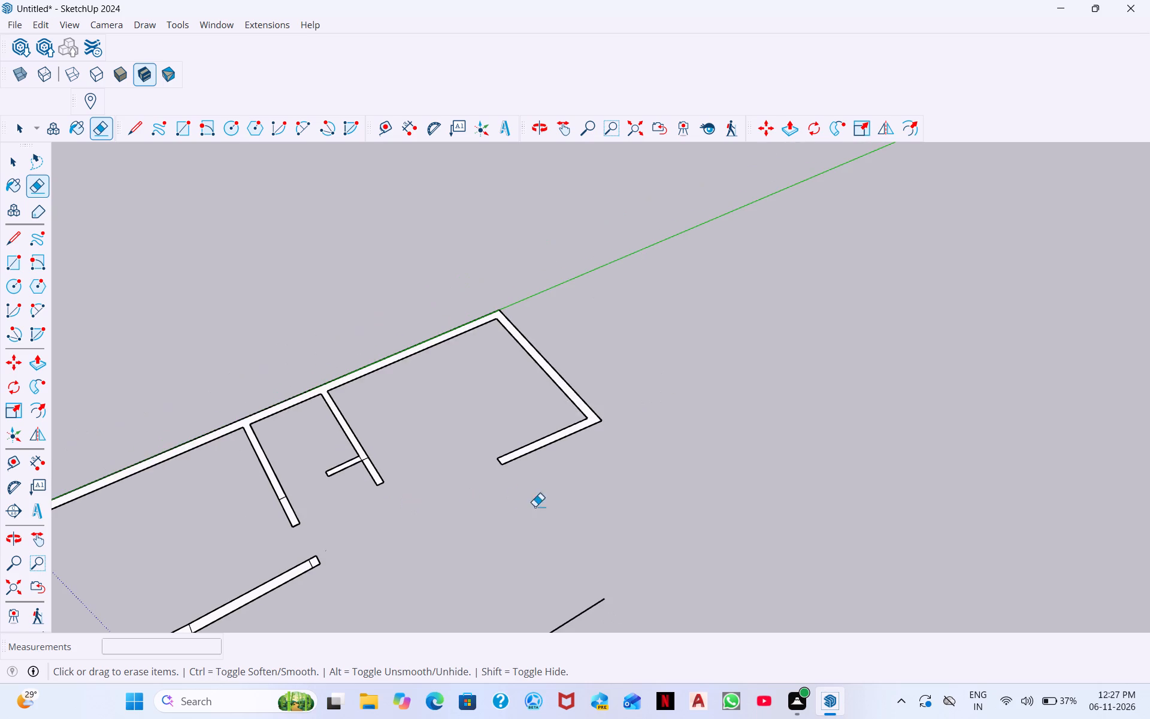
Erase the thin seam lines across both partitions and at the joint between the second partition and its short stub.
{"action": "scroll", "coordinate": [540, 540], "scroll_direction": "down", "scroll_amount": 3}
{"action": "scroll", "coordinate": [618, 569], "scroll_direction": "down", "scroll_amount": 3}
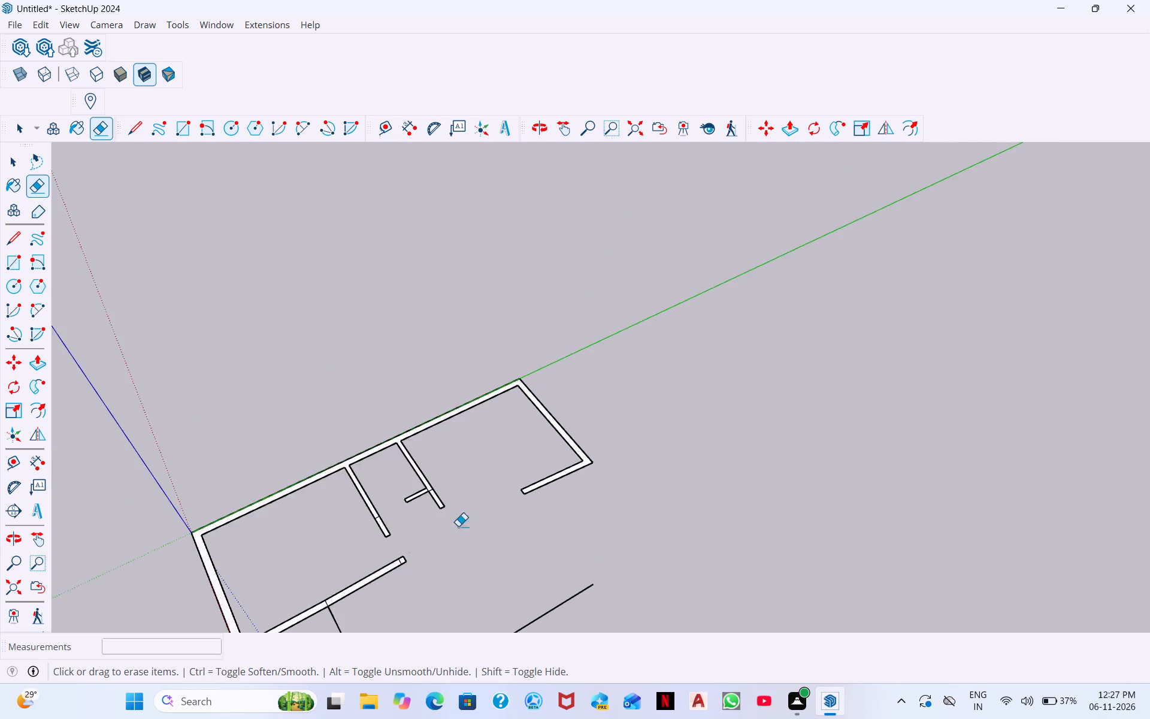
{"action": "scroll", "coordinate": [458, 526], "scroll_direction": "down", "scroll_amount": 1}
{"action": "scroll", "coordinate": [611, 539], "scroll_direction": "down", "scroll_amount": 1}
{"action": "middle_click_drag", "start_coordinate": [562, 620], "coordinate": [622, 607]}
{"action": "middle_click_drag", "start_coordinate": [629, 570], "coordinate": [589, 467]}
{"action": "middle_click_drag", "start_coordinate": [561, 572], "coordinate": [341, 655]}
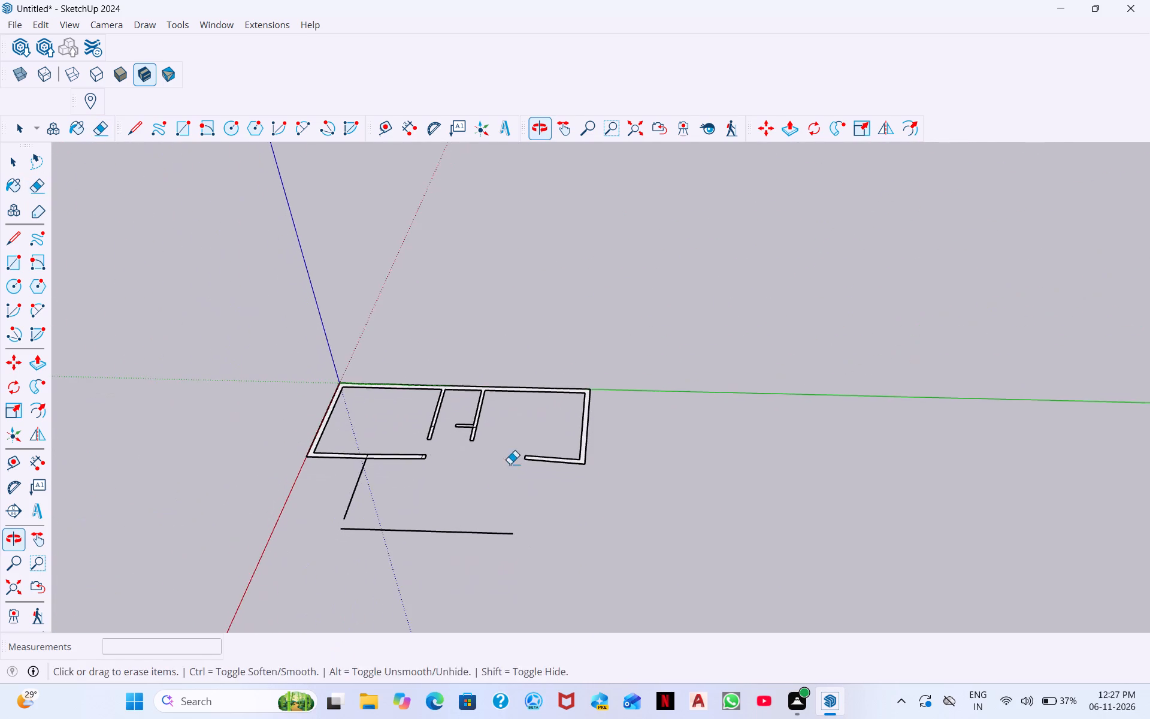
{"action": "middle_click_drag", "start_coordinate": [510, 468], "coordinate": [484, 653]}
{"action": "scroll", "coordinate": [348, 388], "scroll_direction": "up", "scroll_amount": 3}
{"action": "scroll", "coordinate": [443, 383], "scroll_direction": "up", "scroll_amount": 4}
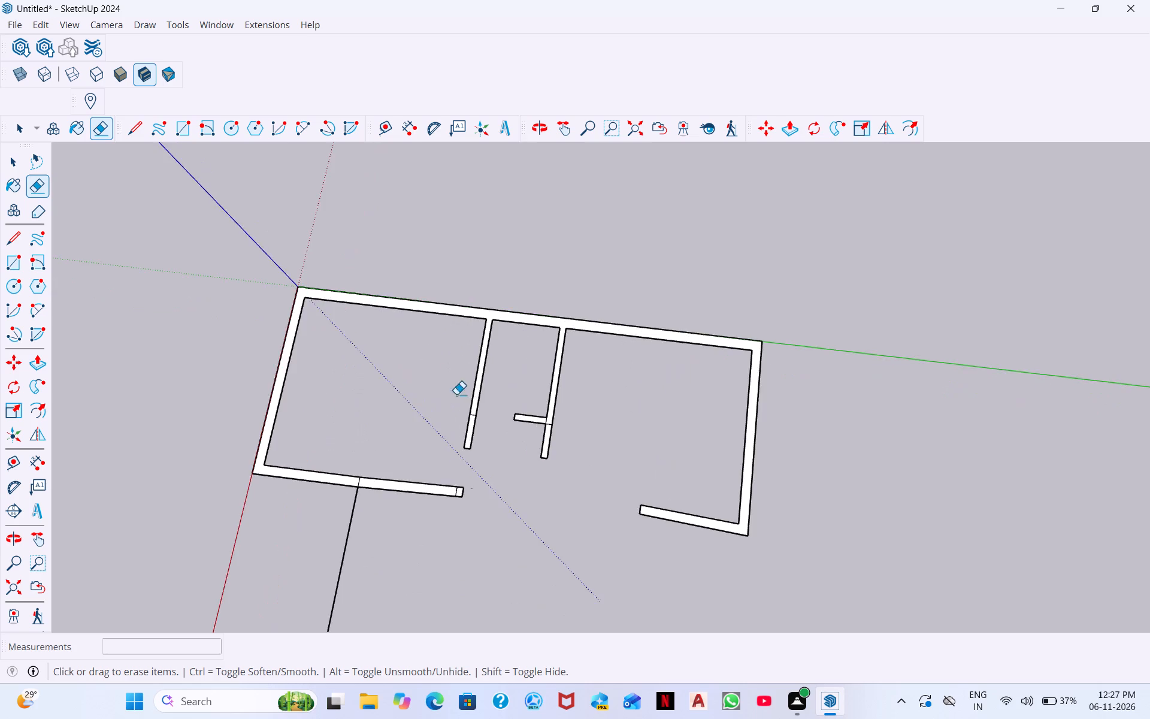
{"action": "scroll", "coordinate": [568, 456], "scroll_direction": "up", "scroll_amount": 10}
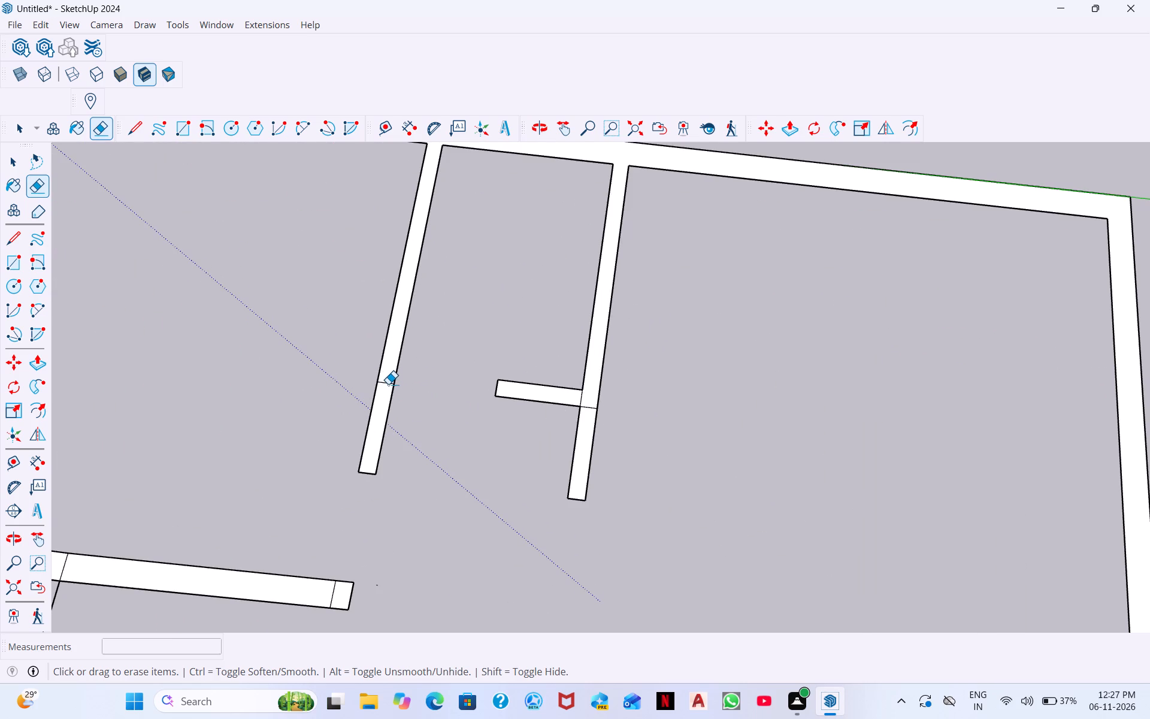
{"action": "left_click", "coordinate": [388, 384]}
{"action": "left_click", "coordinate": [592, 410]}
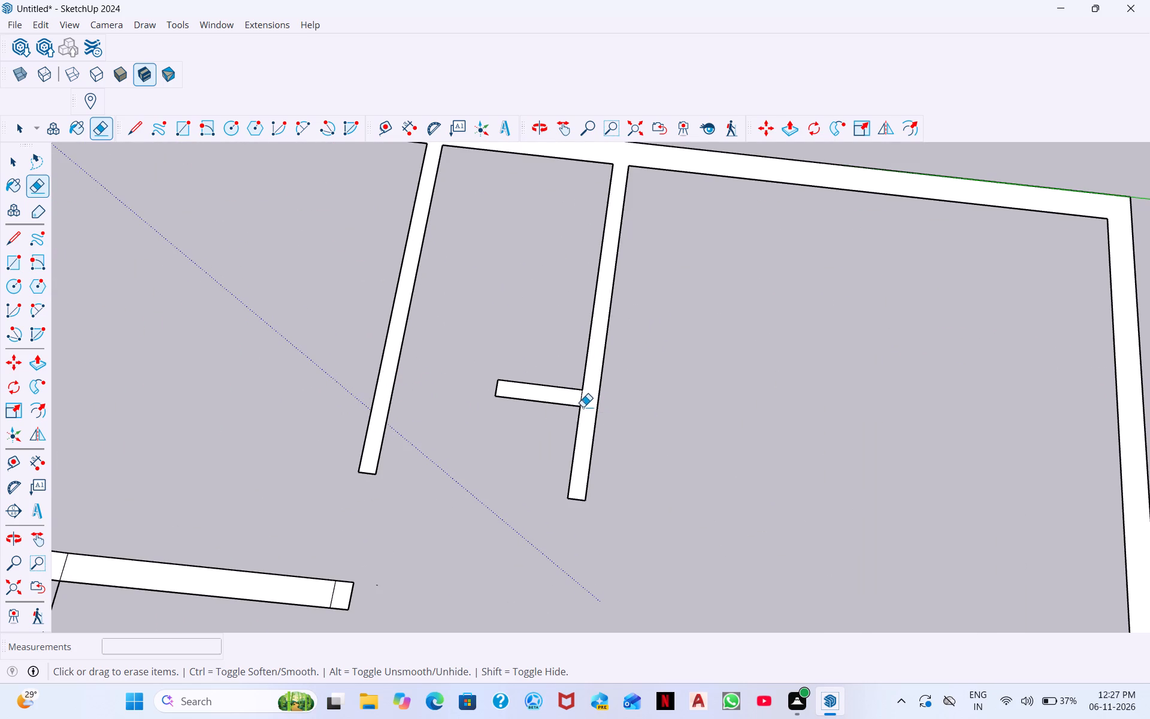
{"action": "left_click", "coordinate": [582, 402]}
Erase the two cross lines in the long outer wall, near its open end and where the lower block's side line meets it.
{"action": "scroll", "coordinate": [609, 374], "scroll_direction": "down", "scroll_amount": 4}
{"action": "scroll", "coordinate": [630, 489], "scroll_direction": "down", "scroll_amount": 2}
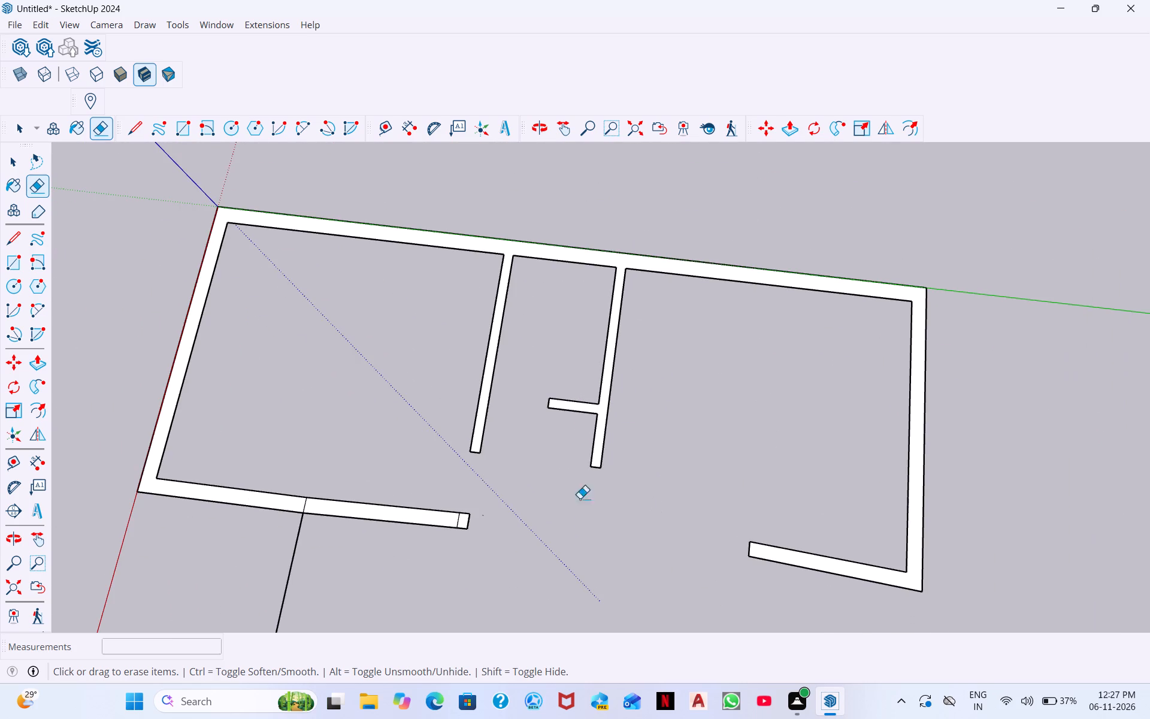
{"action": "scroll", "coordinate": [428, 537], "scroll_direction": "up", "scroll_amount": 5}
{"action": "left_click", "coordinate": [476, 515]}
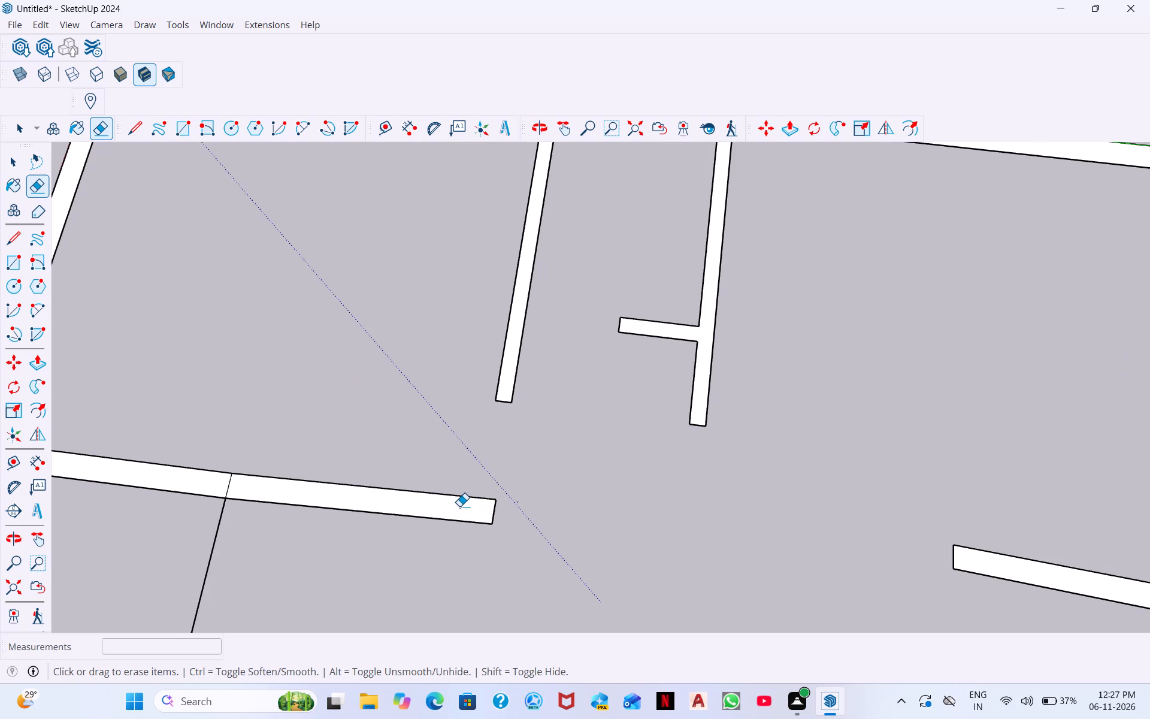
{"action": "left_click", "coordinate": [229, 486]}
Examine the cleaned floor plan from several angles, especially the alignment of the outer wall and the lower block's remaining lines.
{"action": "middle_click_drag", "start_coordinate": [398, 576], "coordinate": [426, 474]}
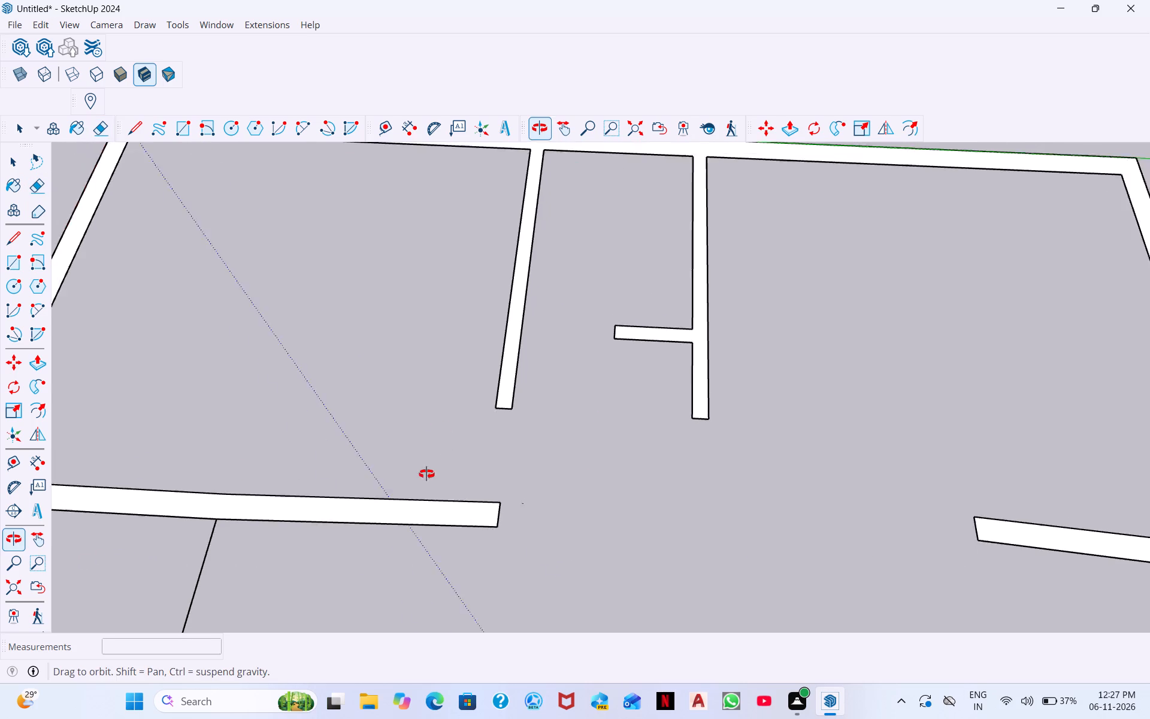
{"action": "middle_click_drag", "start_coordinate": [426, 474], "coordinate": [444, 413]}
{"action": "scroll", "coordinate": [444, 421], "scroll_direction": "down", "scroll_amount": 1}
{"action": "middle_click_drag", "start_coordinate": [419, 596], "coordinate": [427, 452]}
{"action": "middle_click_drag", "start_coordinate": [431, 494], "coordinate": [455, 436]}
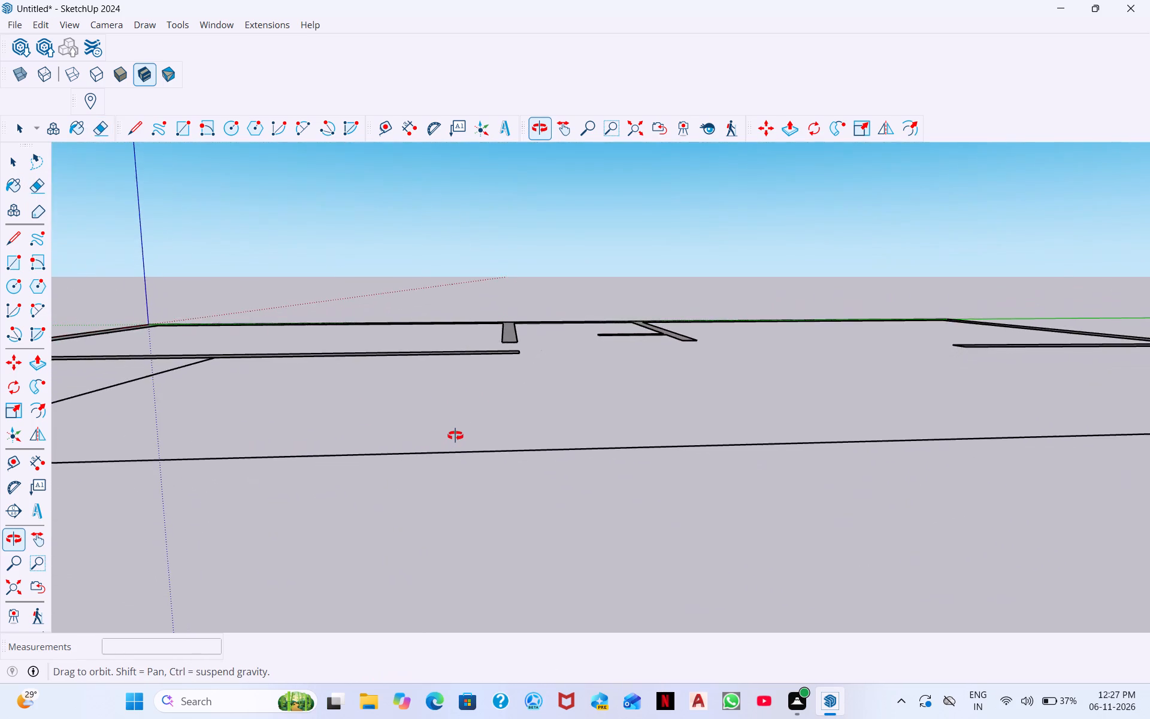
{"action": "middle_click_drag", "start_coordinate": [455, 436], "coordinate": [467, 471]}
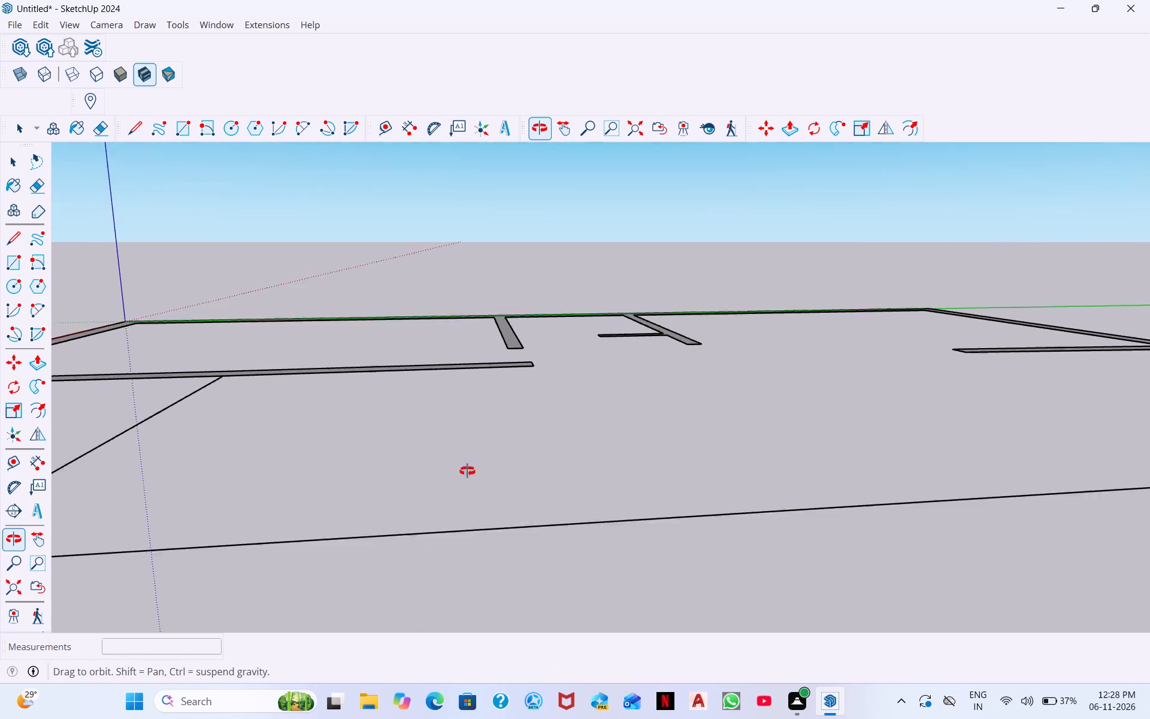
{"action": "middle_click_drag", "start_coordinate": [467, 471], "coordinate": [414, 686]}
{"action": "middle_click_drag", "start_coordinate": [432, 615], "coordinate": [432, 621]}
{"action": "scroll", "coordinate": [432, 621], "scroll_direction": "down", "scroll_amount": 8}
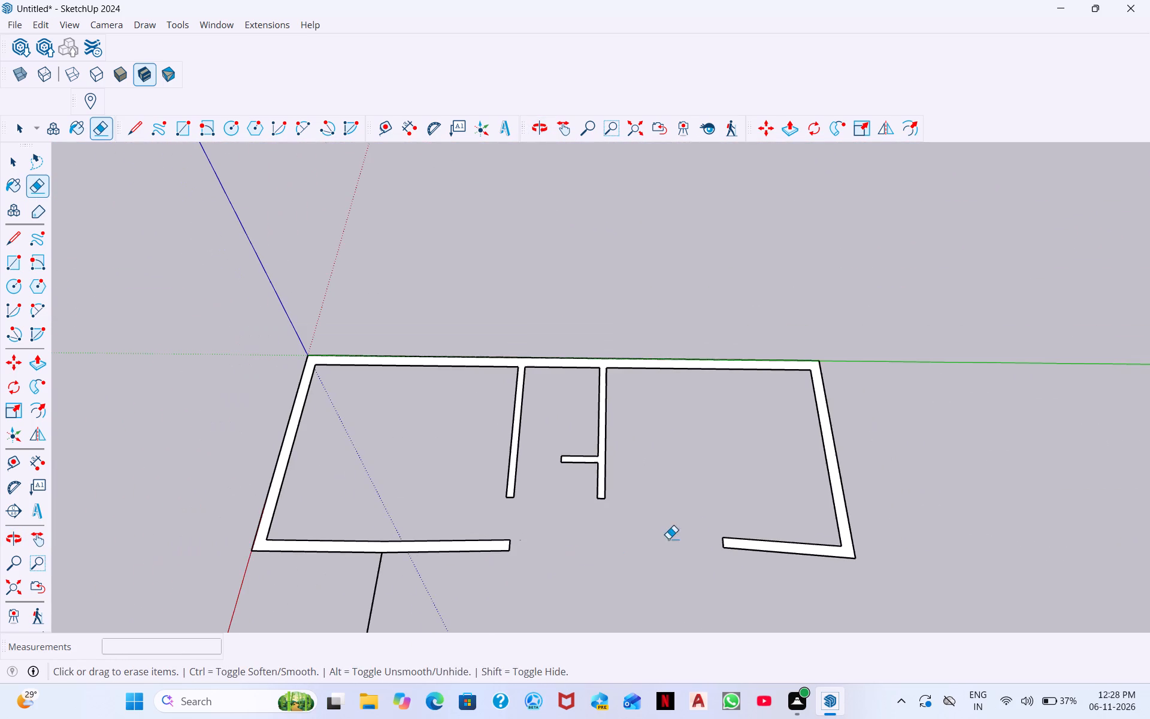
{"action": "scroll", "coordinate": [521, 500], "scroll_direction": "up", "scroll_amount": 2}
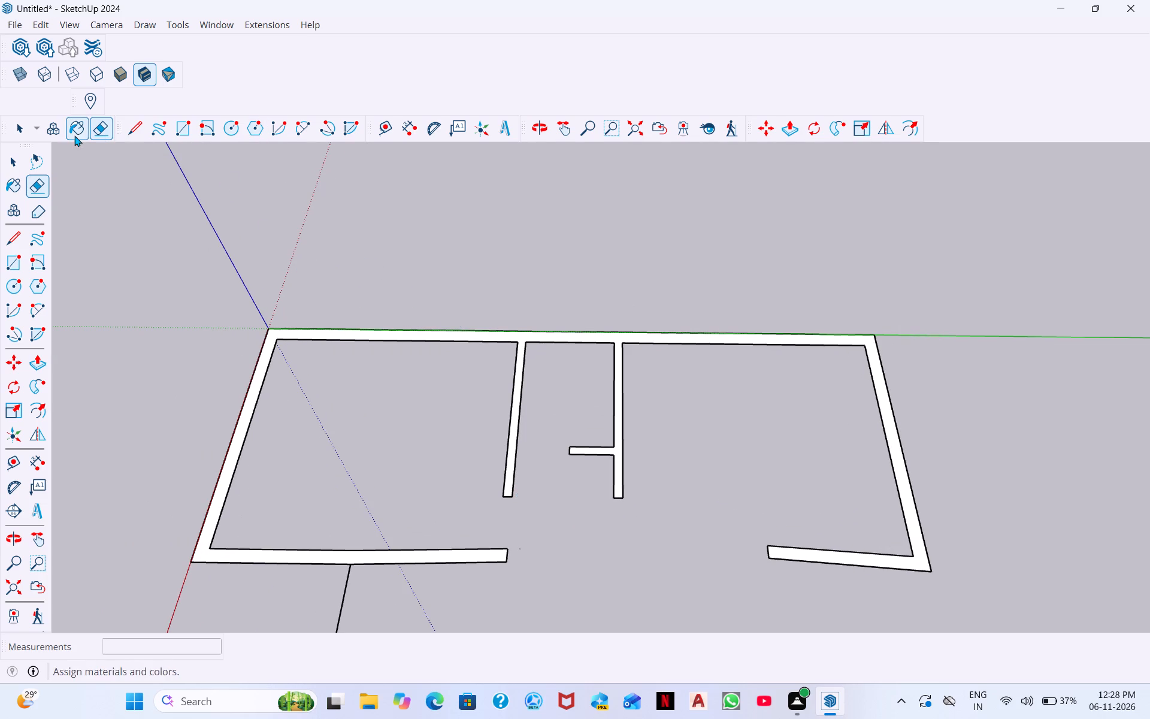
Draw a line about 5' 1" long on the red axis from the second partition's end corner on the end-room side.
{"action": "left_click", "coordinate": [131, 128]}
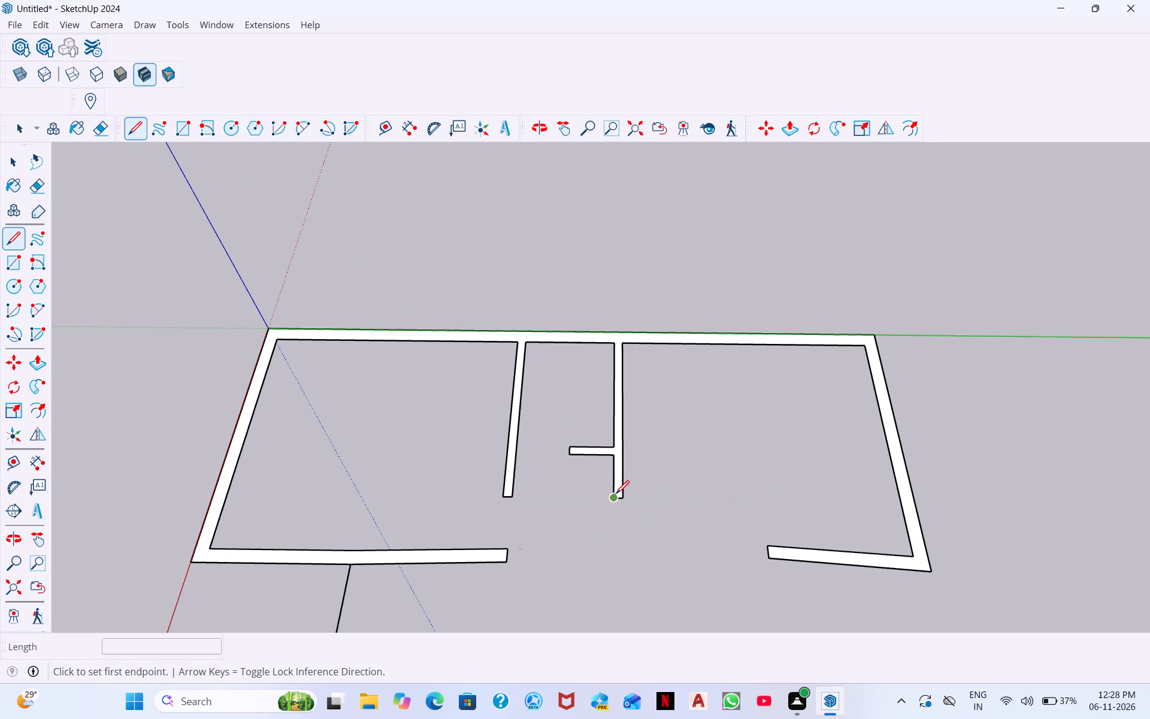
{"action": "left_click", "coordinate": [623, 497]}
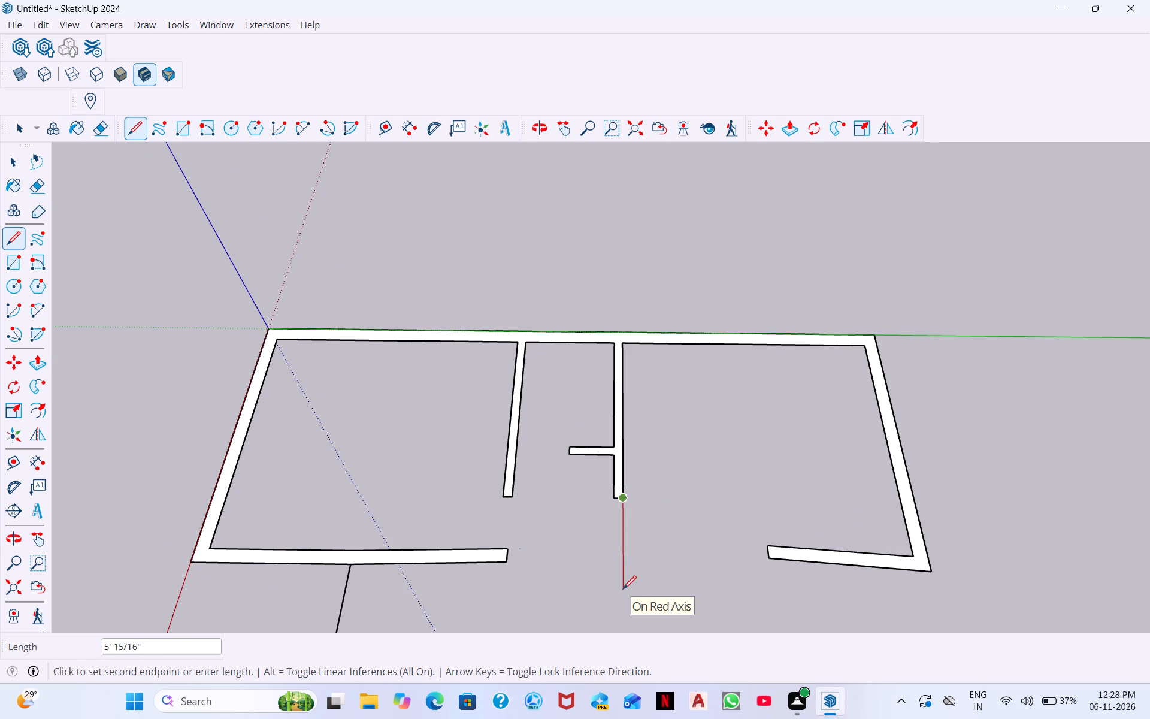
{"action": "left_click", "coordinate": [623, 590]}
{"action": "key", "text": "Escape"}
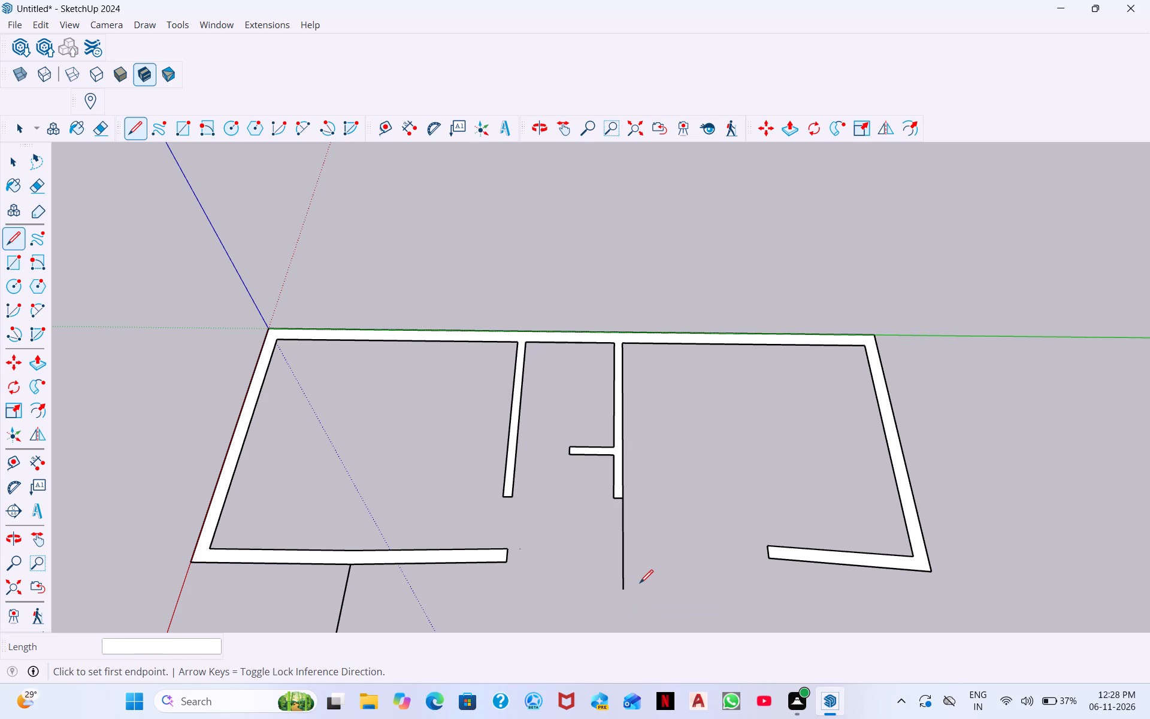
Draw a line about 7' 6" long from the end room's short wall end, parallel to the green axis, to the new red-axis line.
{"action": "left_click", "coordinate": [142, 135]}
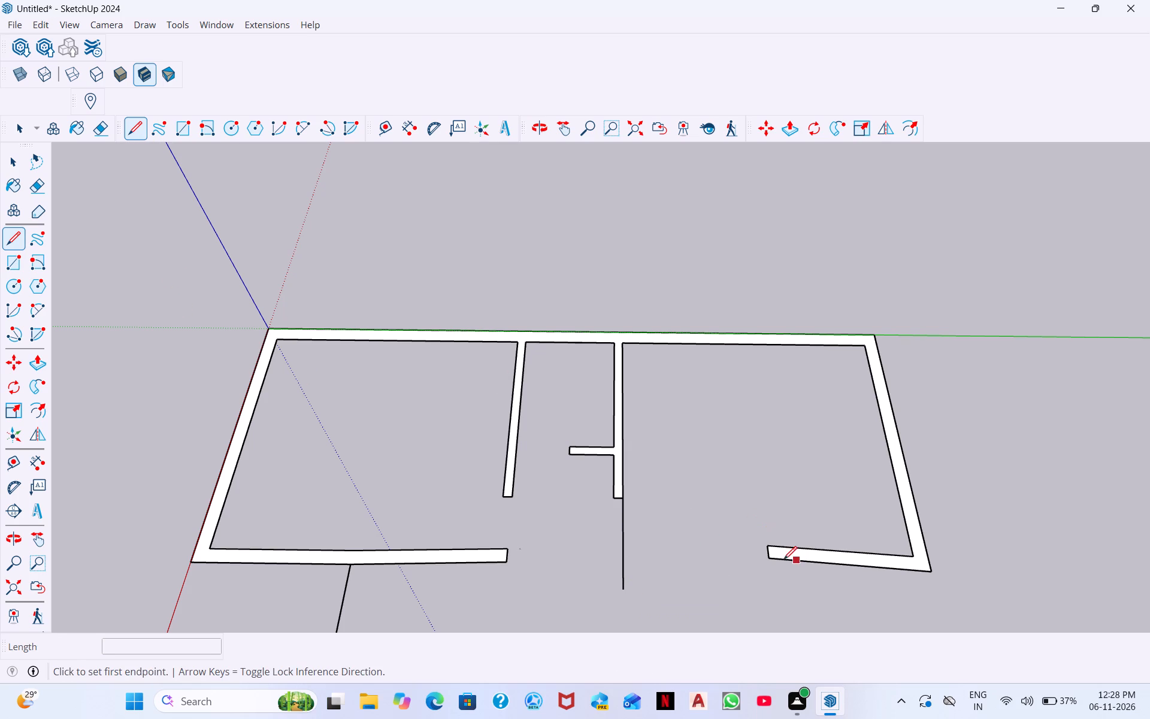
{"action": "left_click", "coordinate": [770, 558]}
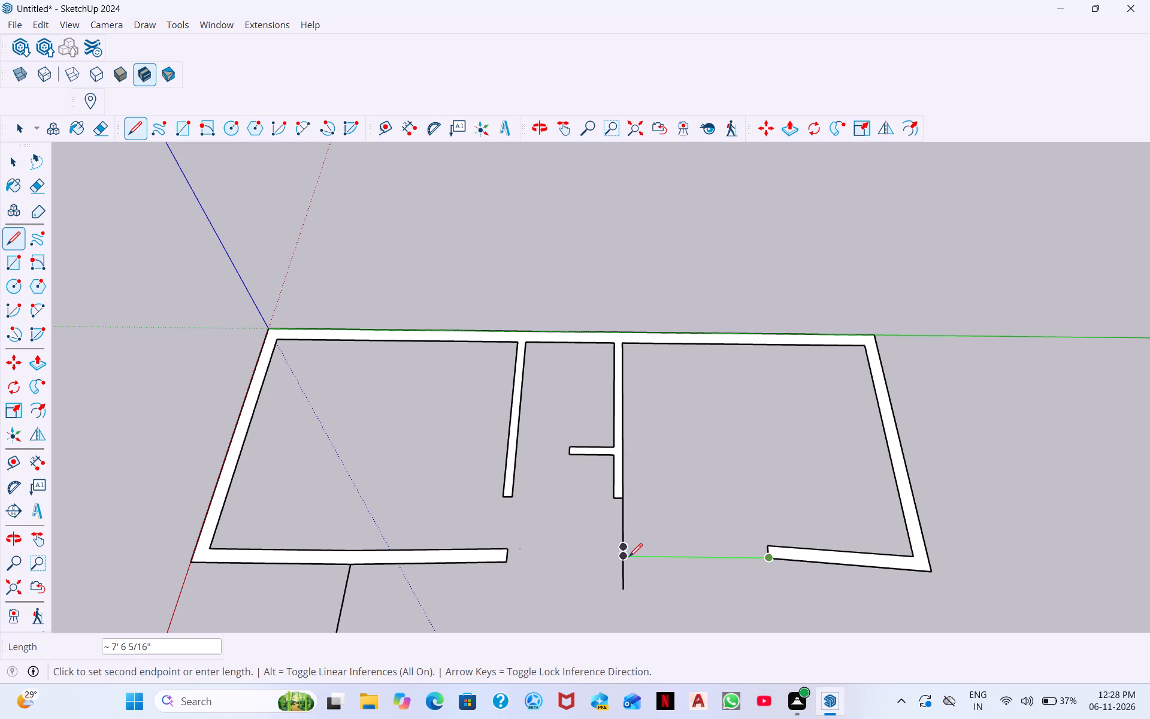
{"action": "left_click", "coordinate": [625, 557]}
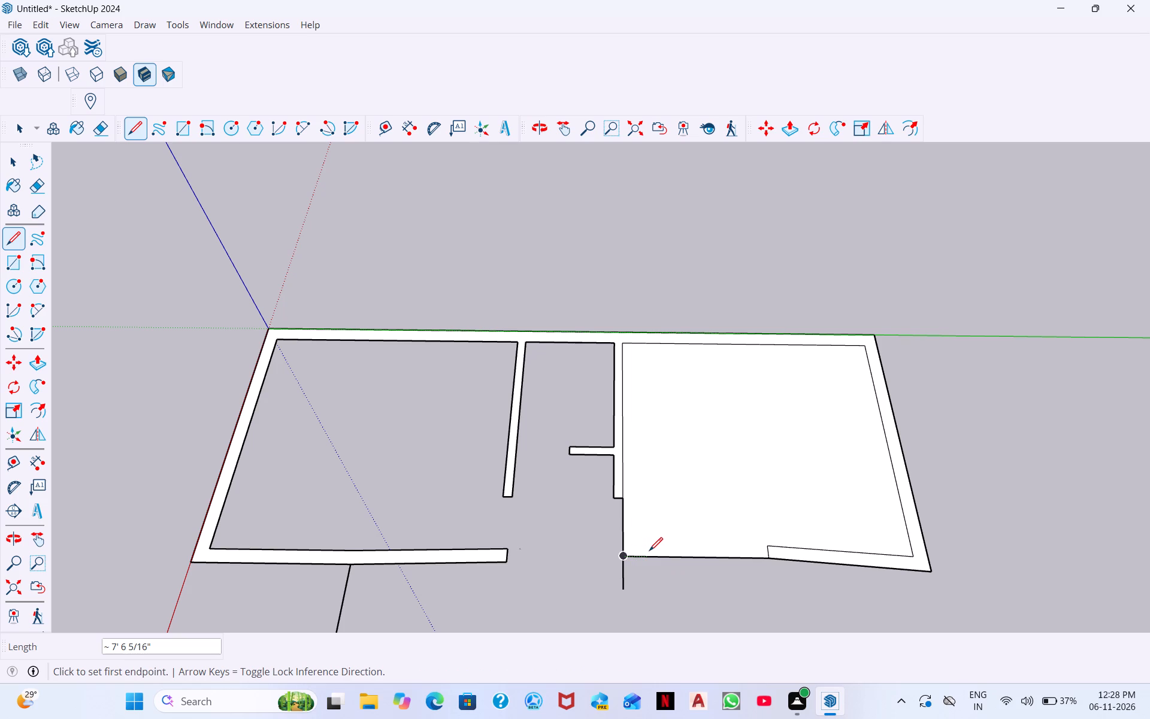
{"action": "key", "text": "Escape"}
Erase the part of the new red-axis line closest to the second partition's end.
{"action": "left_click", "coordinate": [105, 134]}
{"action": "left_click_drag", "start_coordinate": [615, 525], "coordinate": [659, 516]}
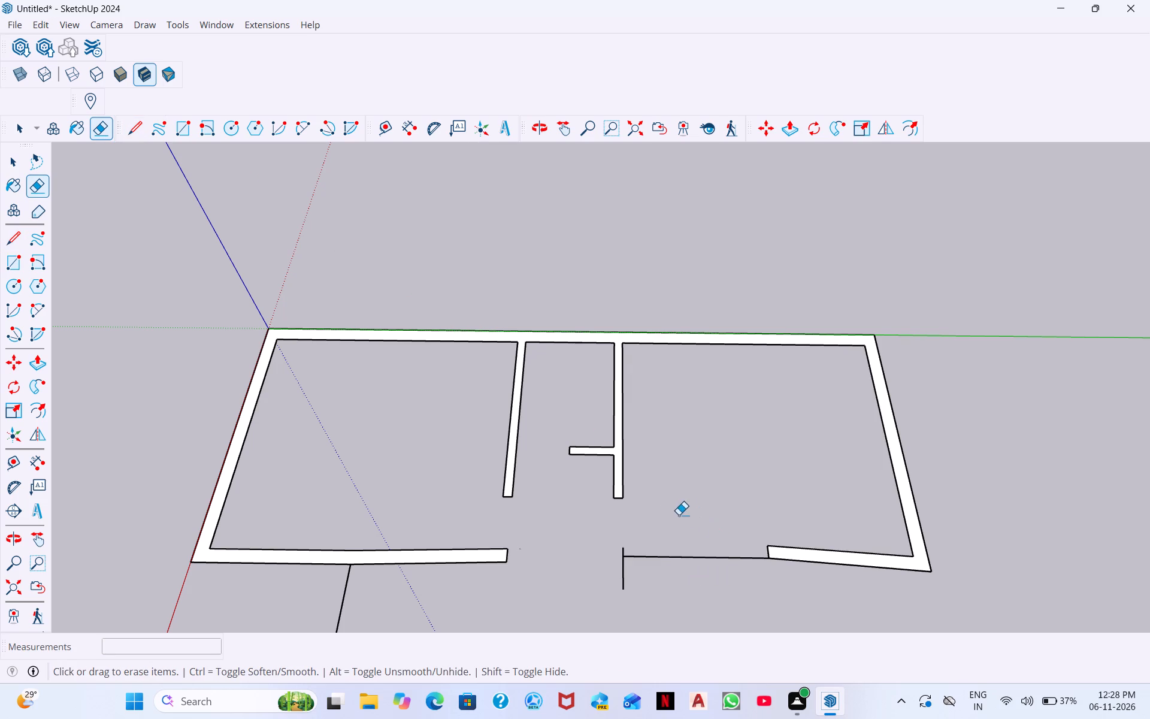
Erase the closing edge at the open end of the end room's short outer wall.
{"action": "scroll", "coordinate": [641, 537], "scroll_direction": "up", "scroll_amount": 3}
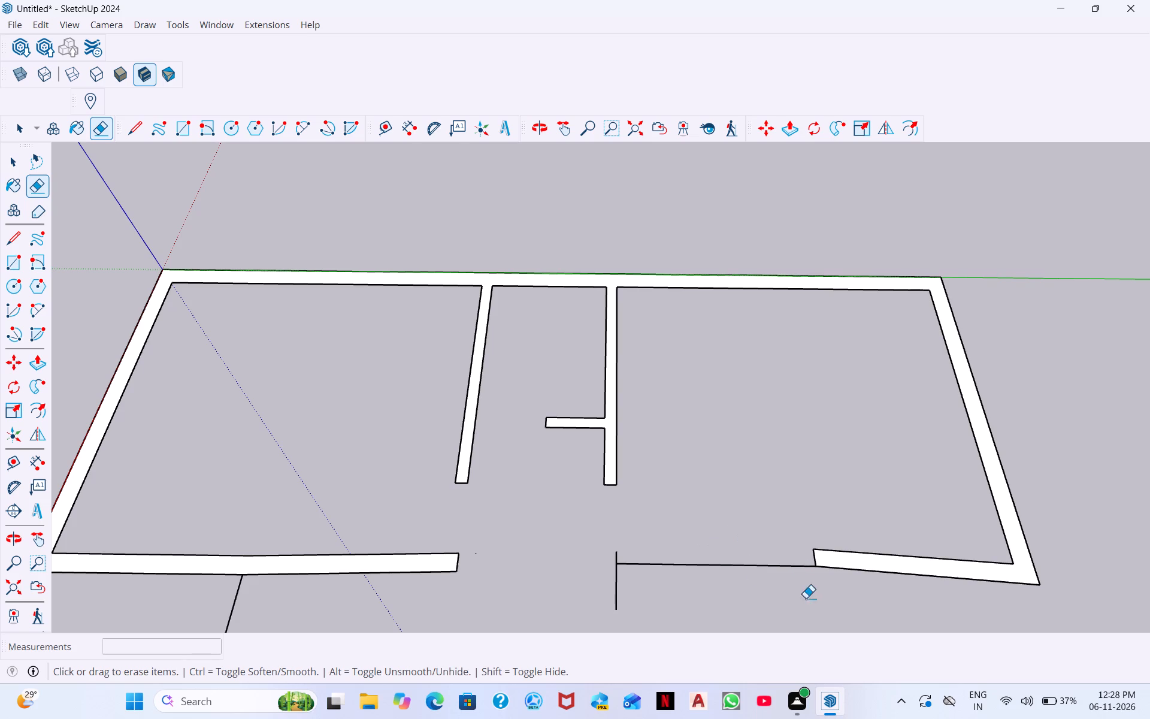
{"action": "middle_click_drag", "start_coordinate": [807, 597], "coordinate": [813, 707]}
{"action": "scroll", "coordinate": [797, 558], "scroll_direction": "up", "scroll_amount": 4}
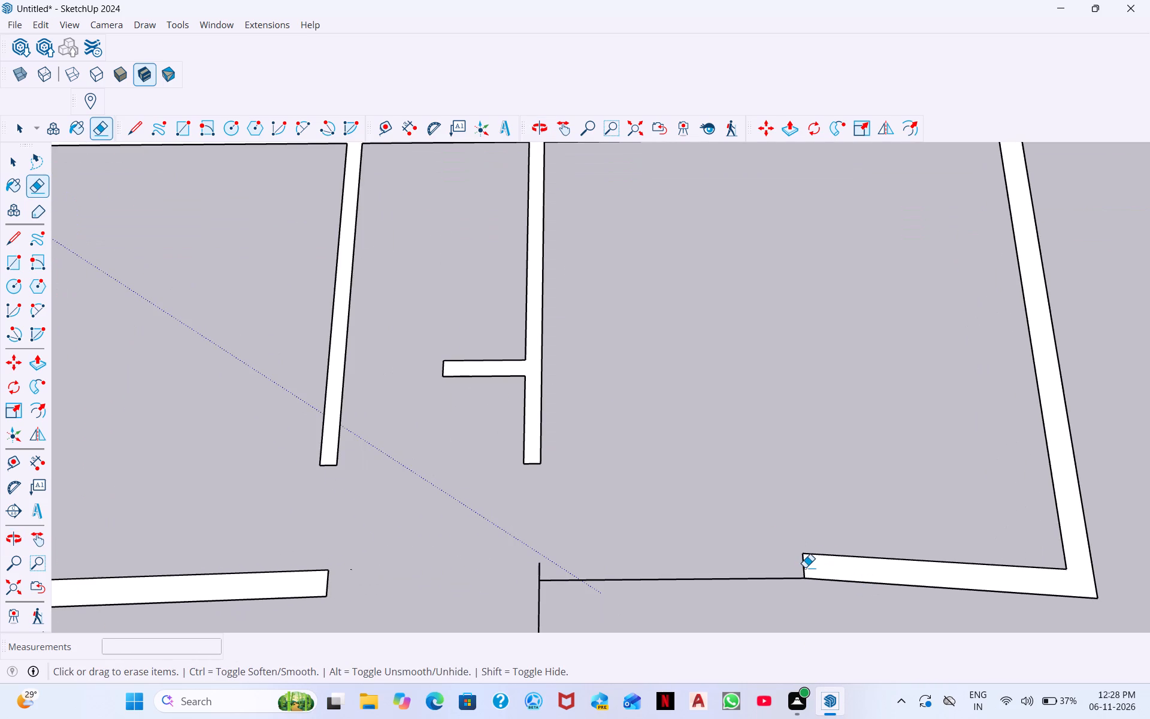
{"action": "left_click", "coordinate": [804, 567]}
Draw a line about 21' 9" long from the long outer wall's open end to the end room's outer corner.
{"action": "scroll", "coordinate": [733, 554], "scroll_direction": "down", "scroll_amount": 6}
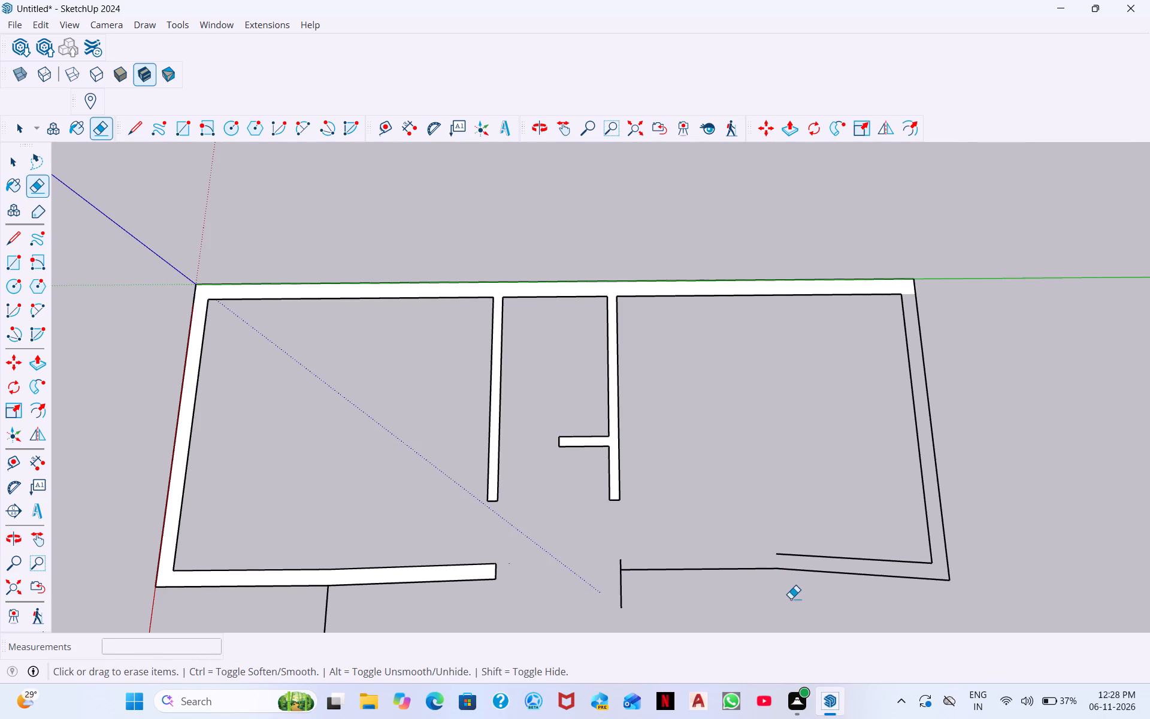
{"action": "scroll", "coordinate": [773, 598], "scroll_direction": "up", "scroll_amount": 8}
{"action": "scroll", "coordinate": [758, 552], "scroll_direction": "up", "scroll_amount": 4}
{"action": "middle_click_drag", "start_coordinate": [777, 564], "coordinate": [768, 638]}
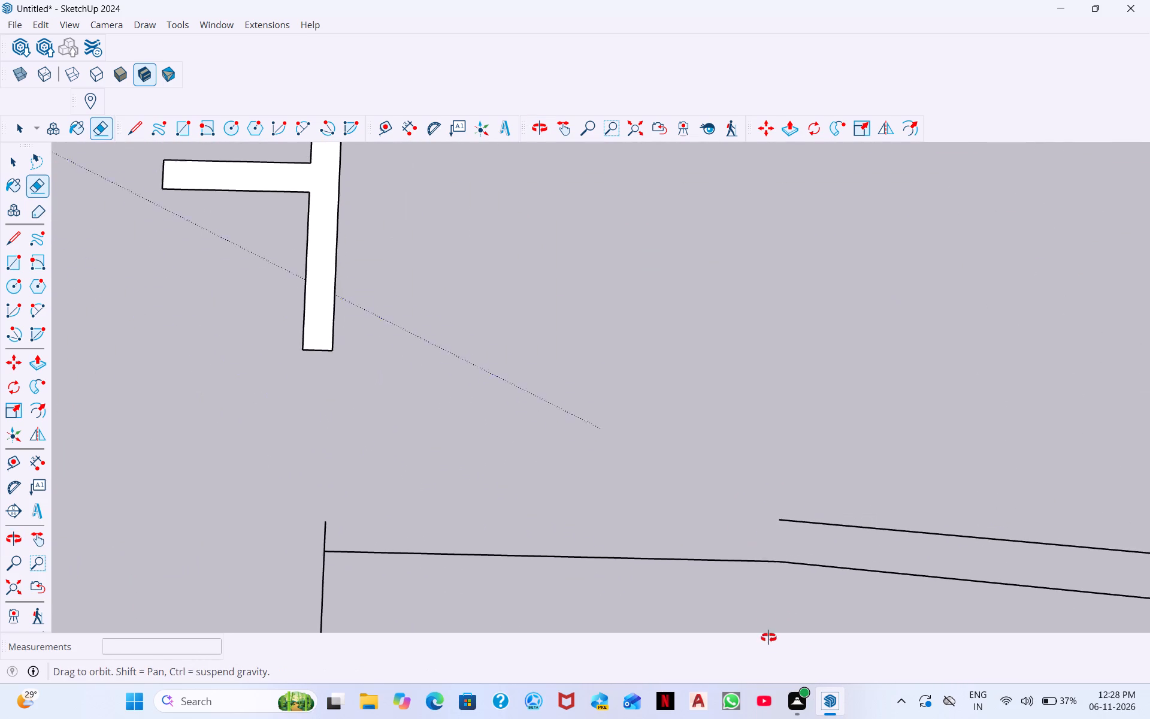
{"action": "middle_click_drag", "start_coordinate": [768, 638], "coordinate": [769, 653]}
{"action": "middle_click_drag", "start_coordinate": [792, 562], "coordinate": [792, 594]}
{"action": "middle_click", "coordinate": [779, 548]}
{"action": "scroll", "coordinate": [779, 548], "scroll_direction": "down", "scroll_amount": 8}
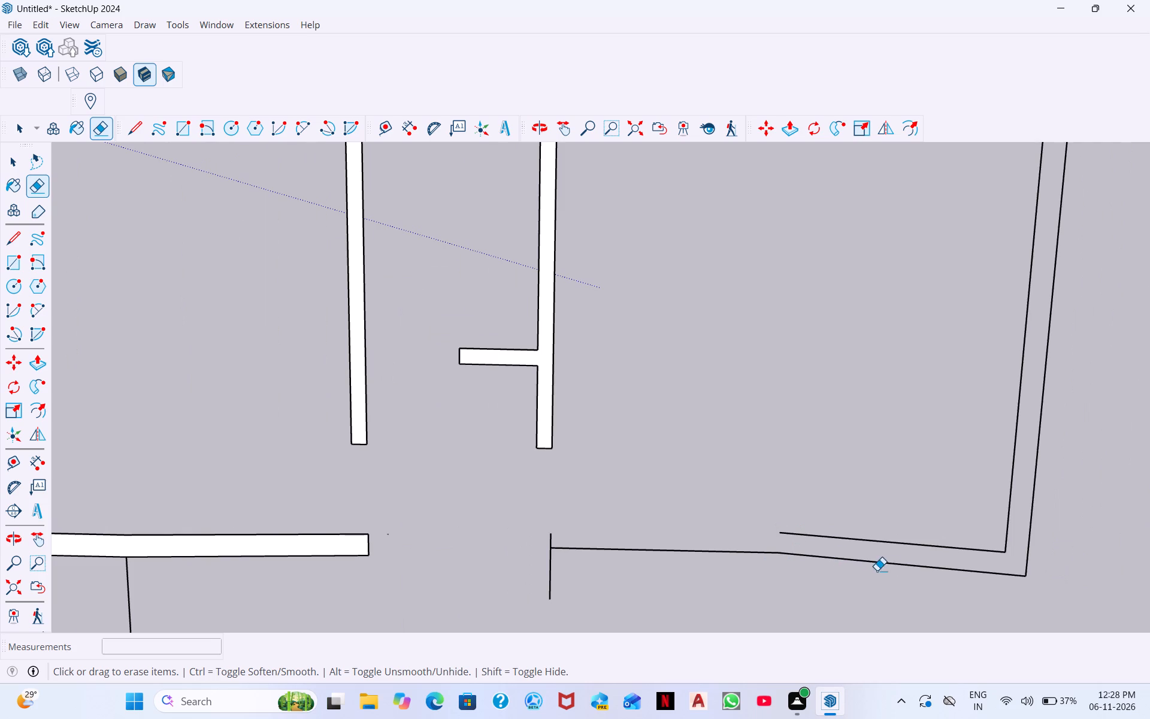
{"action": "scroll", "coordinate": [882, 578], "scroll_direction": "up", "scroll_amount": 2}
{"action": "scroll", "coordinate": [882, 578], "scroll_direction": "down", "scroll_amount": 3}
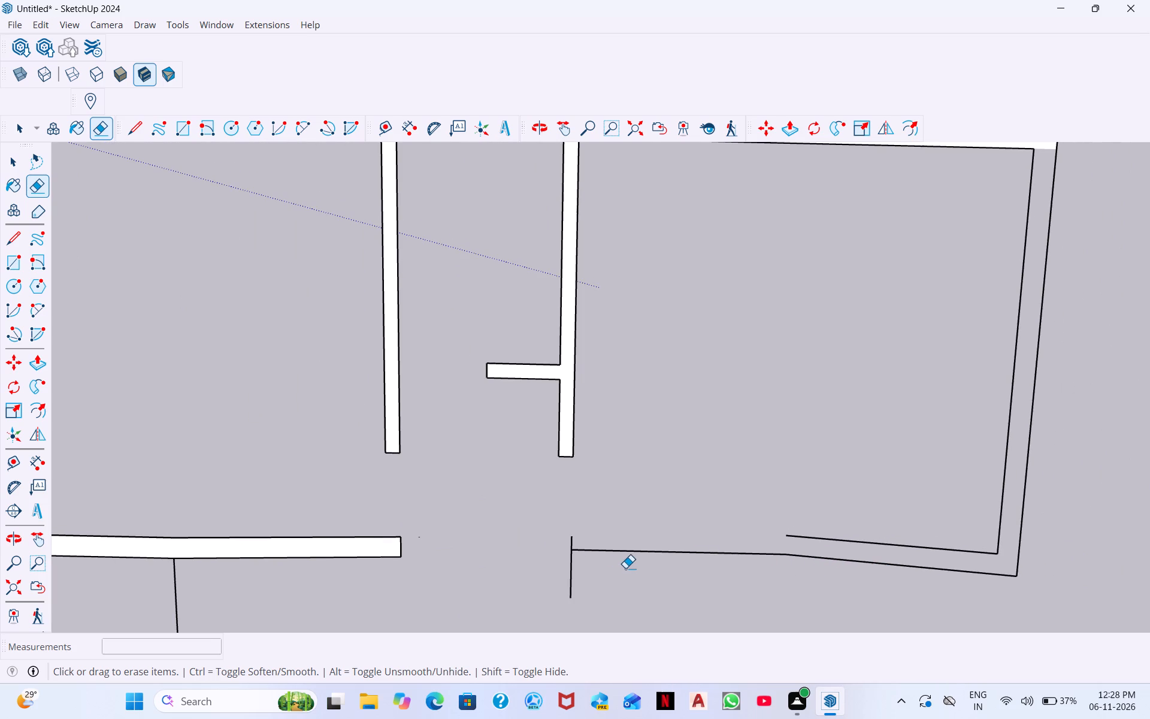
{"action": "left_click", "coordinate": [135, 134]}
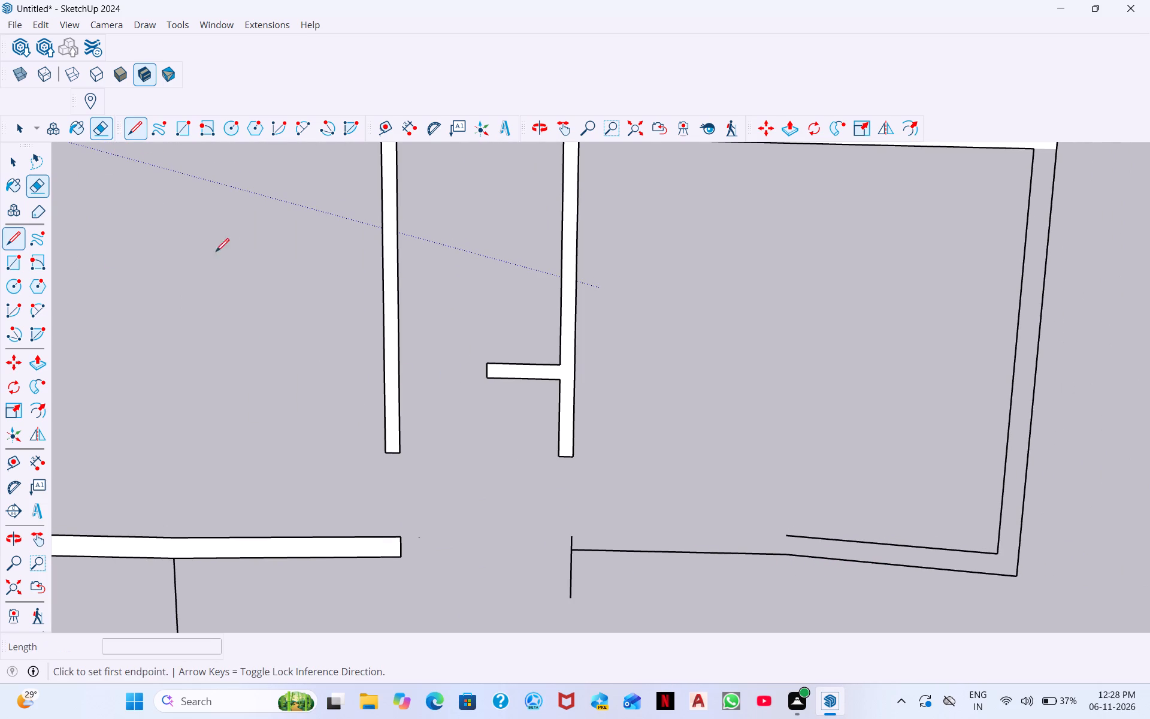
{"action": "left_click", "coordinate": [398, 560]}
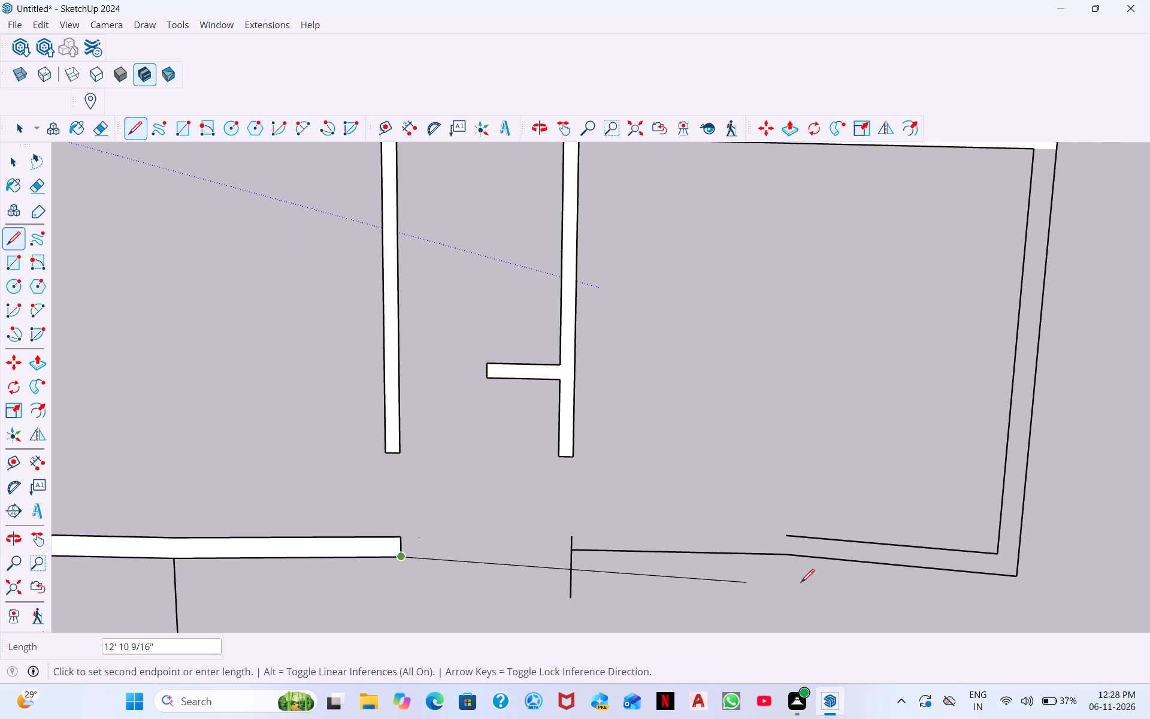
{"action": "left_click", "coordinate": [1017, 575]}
Erase both lines of the long outer wall between the lower block's side line and the wall's open end.
{"action": "scroll", "coordinate": [771, 557], "scroll_direction": "up", "scroll_amount": 3}
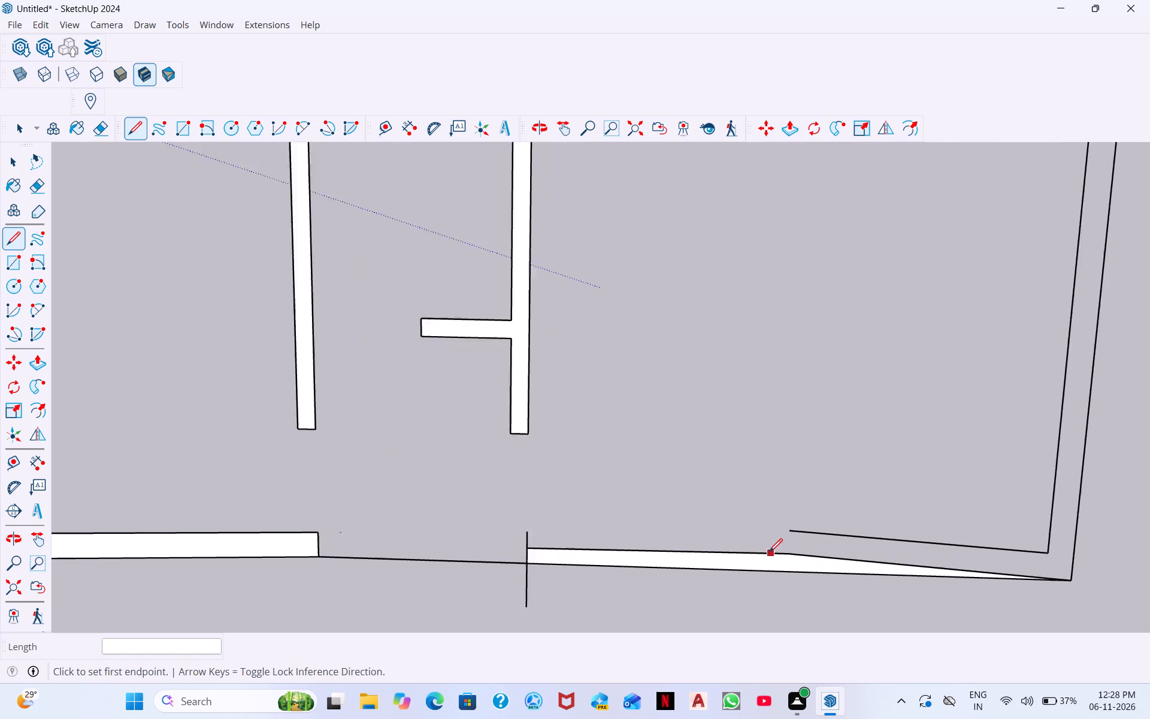
{"action": "scroll", "coordinate": [282, 564], "scroll_direction": "down", "scroll_amount": 14}
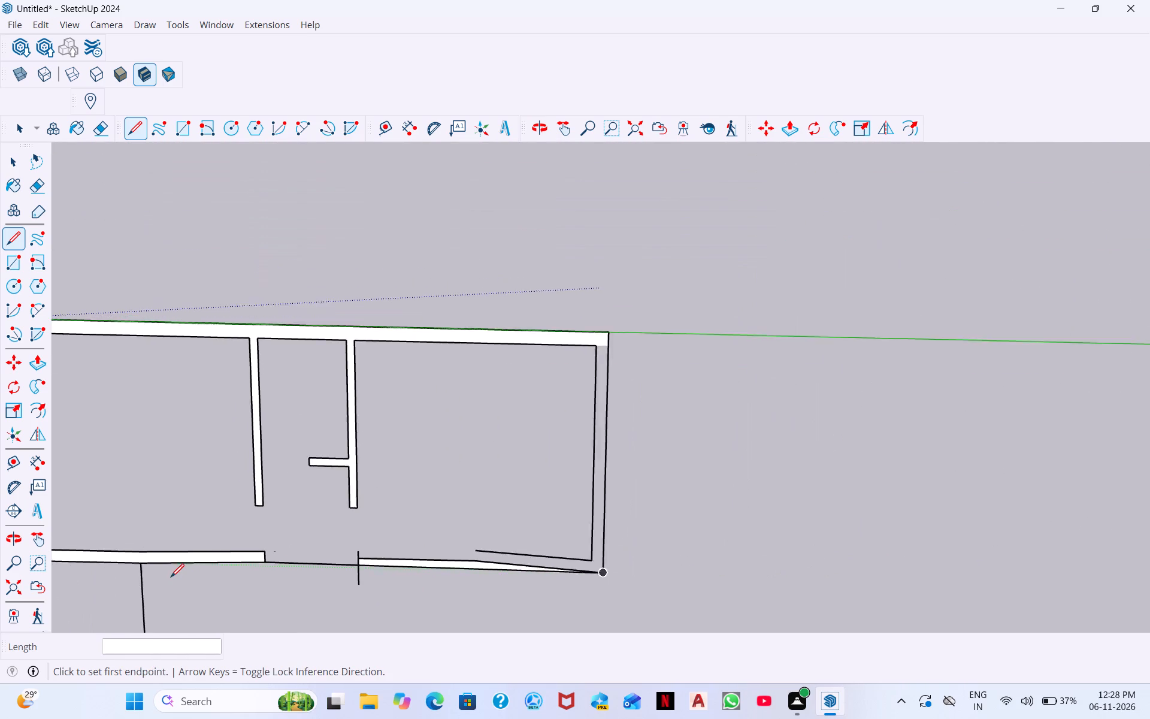
{"action": "scroll", "coordinate": [173, 574], "scroll_direction": "up", "scroll_amount": 2}
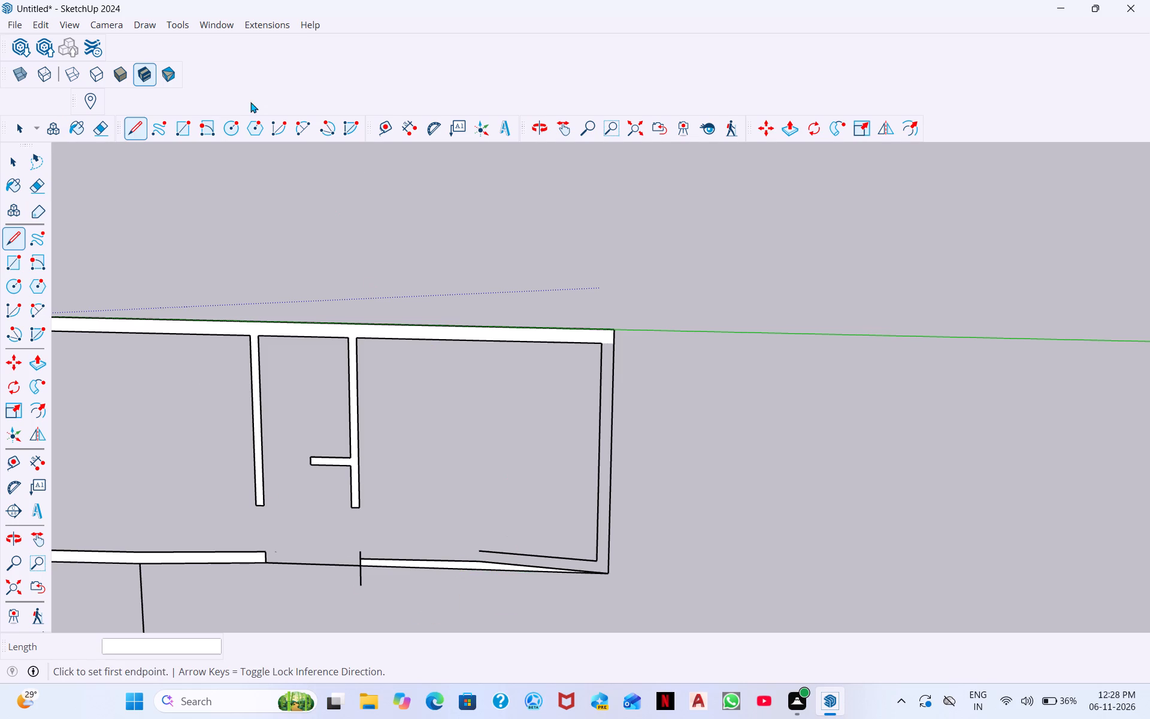
{"action": "left_click", "coordinate": [98, 131]}
{"action": "left_click", "coordinate": [170, 569]}
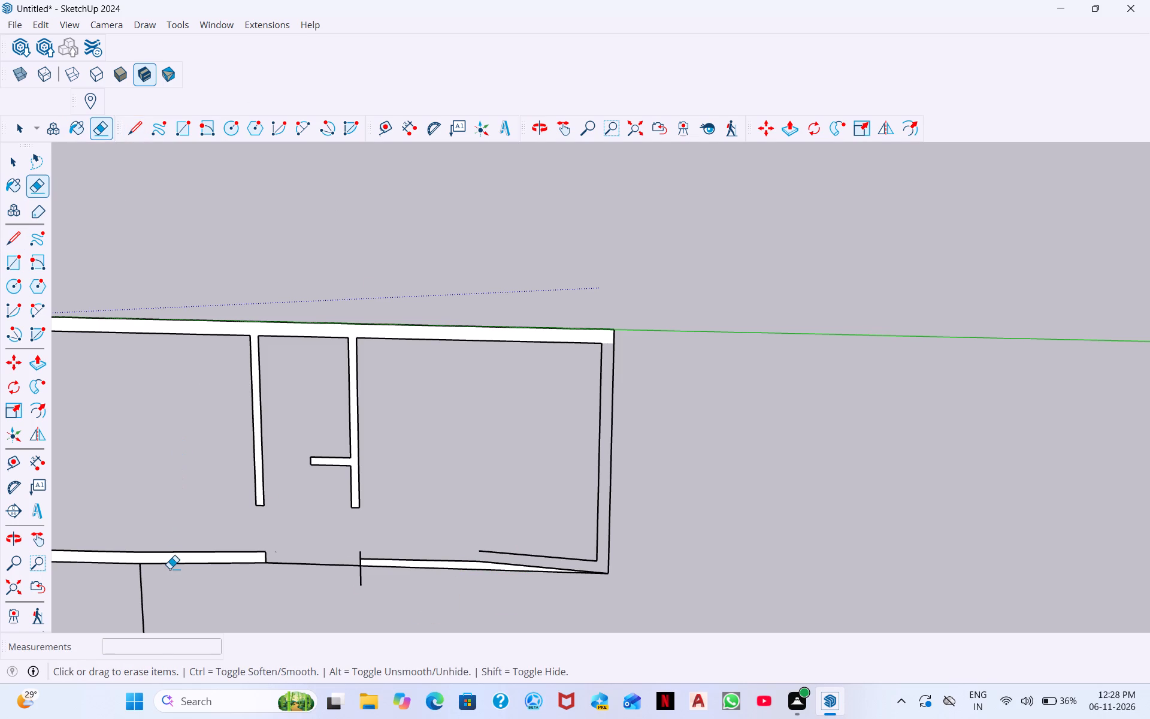
{"action": "left_click_drag", "start_coordinate": [178, 557], "coordinate": [179, 579]}
{"action": "left_click_drag", "start_coordinate": [188, 554], "coordinate": [190, 574]}
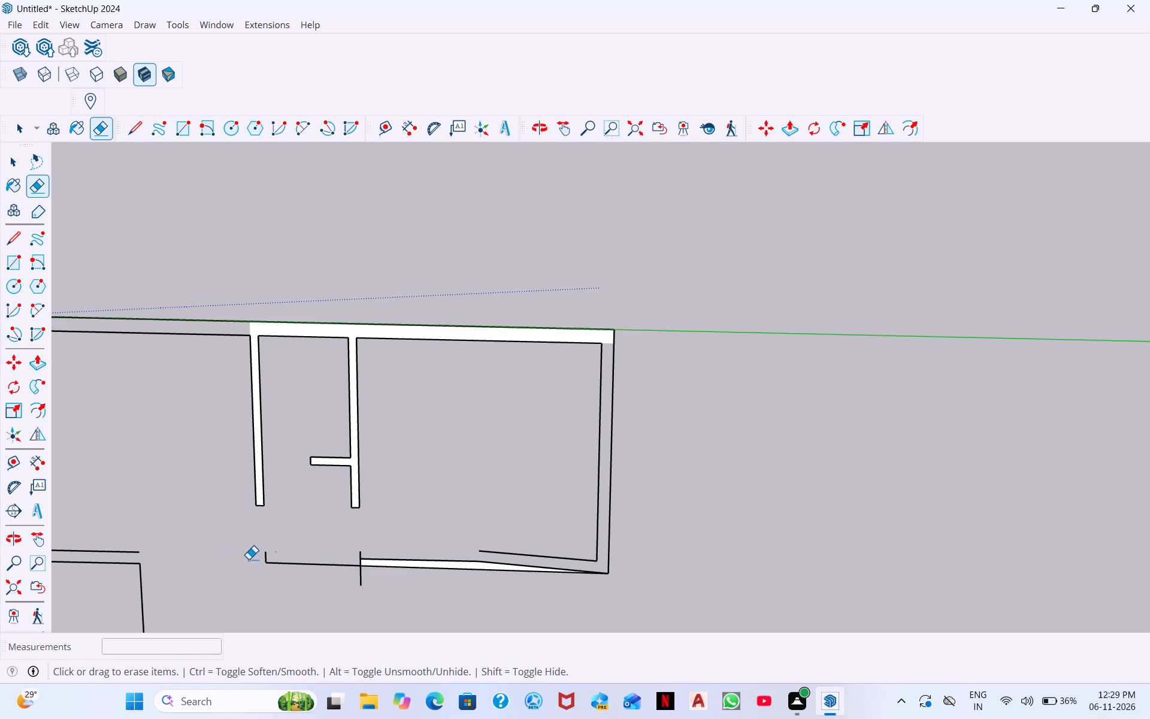
Erase the leftover wall end edge and all the trial lines between it and the end room's short wall.
{"action": "left_click_drag", "start_coordinate": [249, 559], "coordinate": [310, 571]}
{"action": "left_click_drag", "start_coordinate": [381, 551], "coordinate": [374, 593]}
{"action": "left_click_drag", "start_coordinate": [352, 568], "coordinate": [364, 568]}
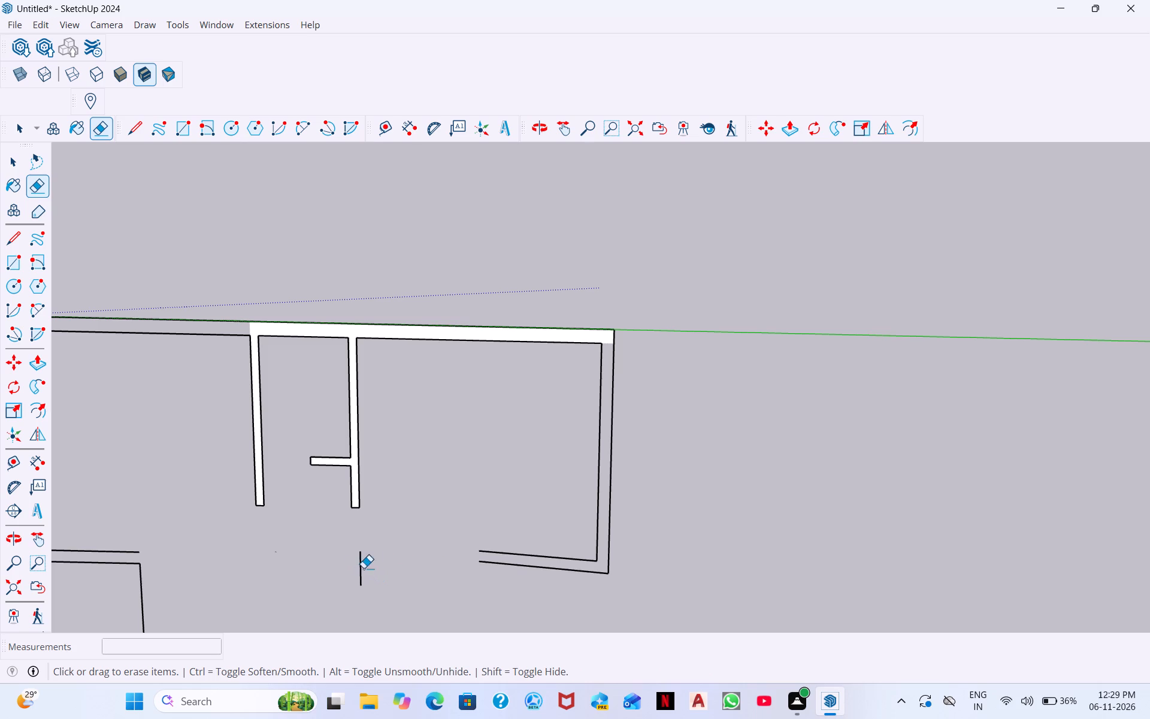
{"action": "left_click_drag", "start_coordinate": [364, 568], "coordinate": [363, 568]}
Erase both lines of the end room's short outer wall up to its corner.
{"action": "left_click_drag", "start_coordinate": [492, 542], "coordinate": [492, 582]}
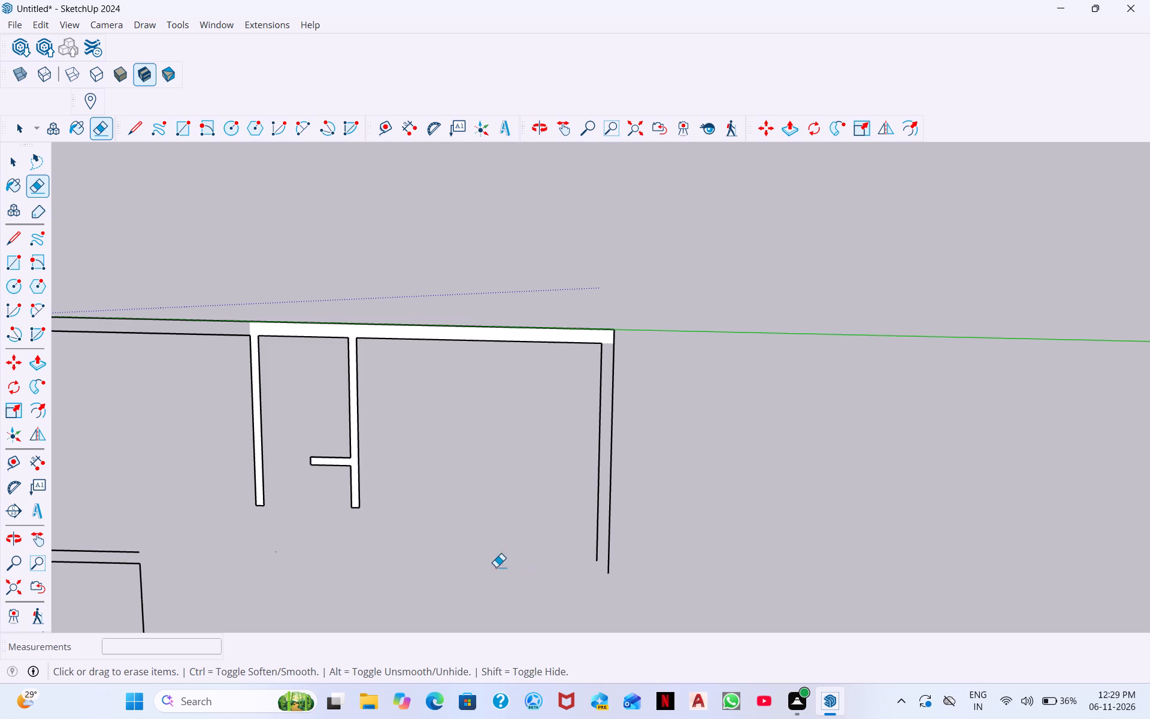
Draw a 29' 9" outer wall line from the lower block's side line corner to the end room's outer corner.
{"action": "left_click", "coordinate": [132, 129]}
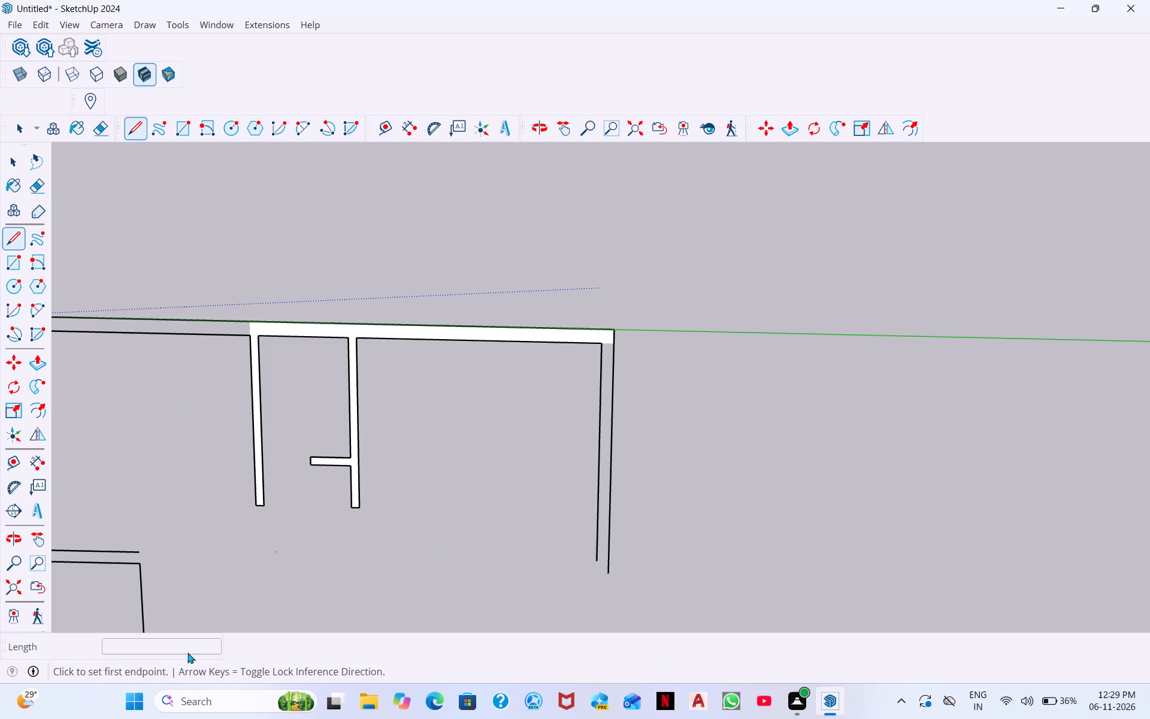
{"action": "left_click", "coordinate": [140, 568]}
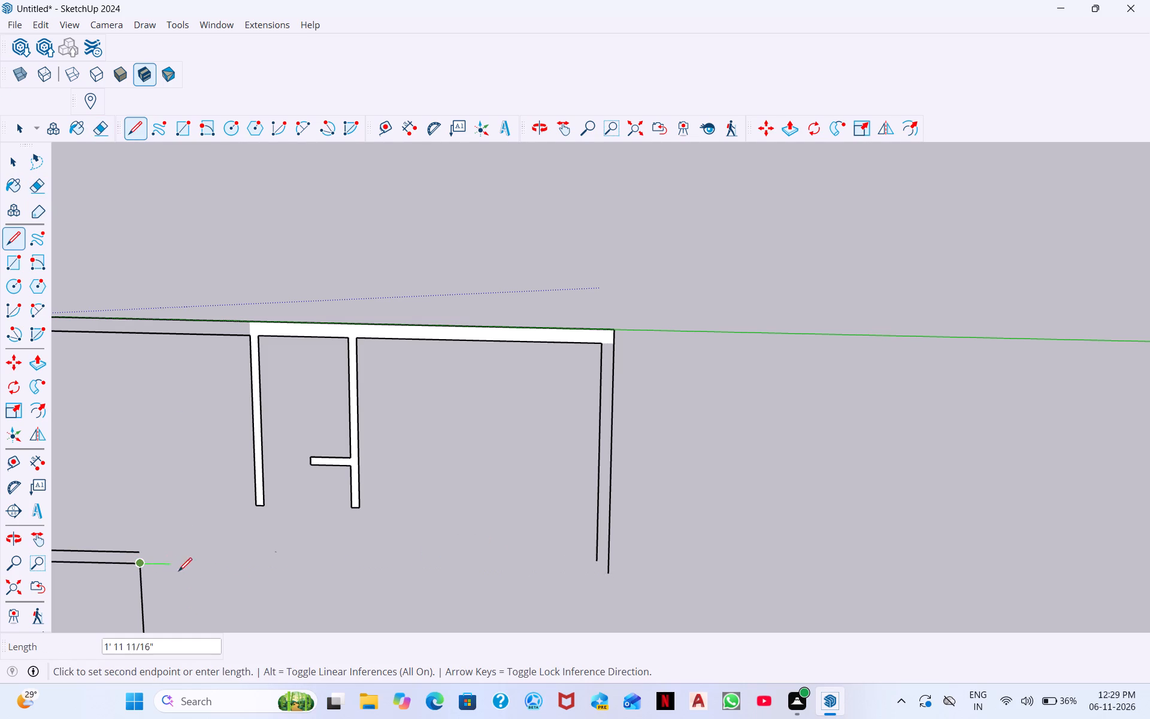
{"action": "left_click", "coordinate": [607, 575]}
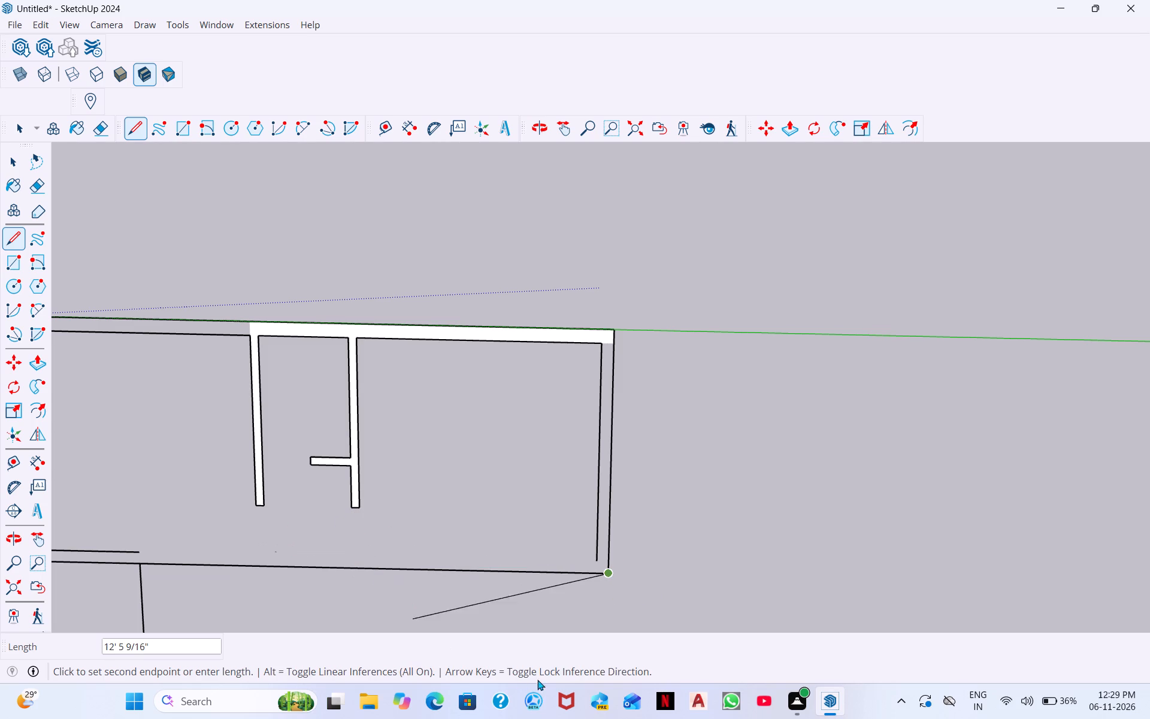
{"action": "key", "text": "space"}
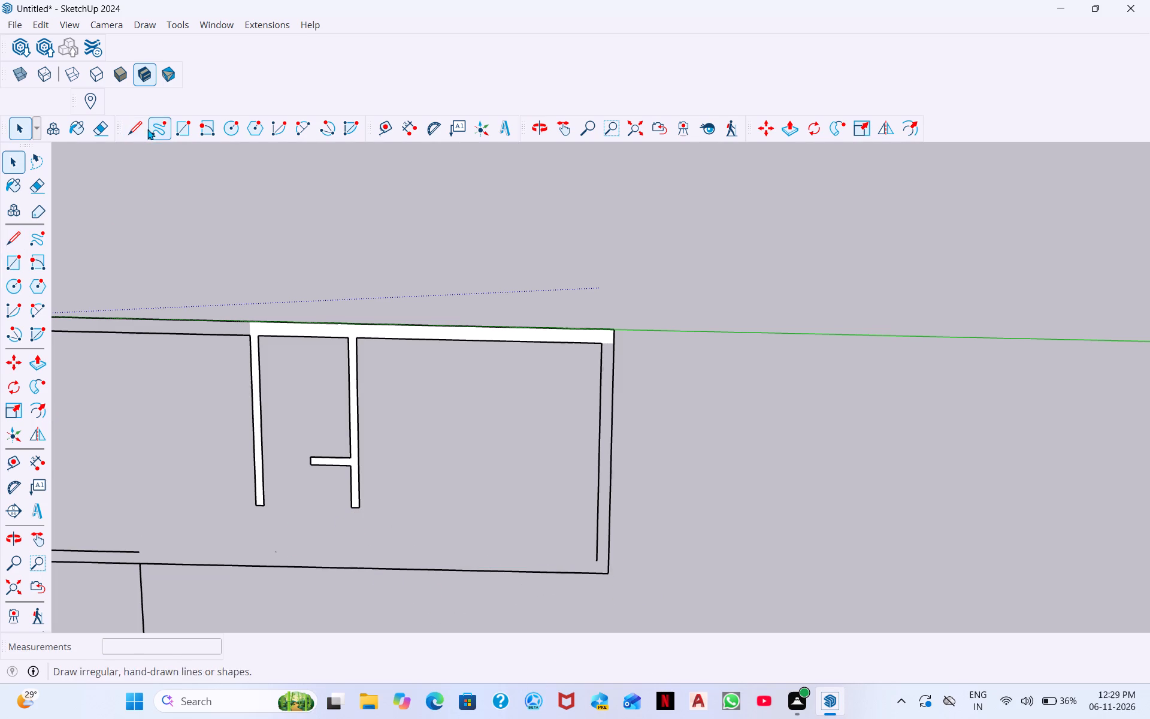
Close the long outer wall's open end beside the lower block with a 9" edge.
{"action": "left_click", "coordinate": [129, 133]}
{"action": "left_click", "coordinate": [140, 553]}
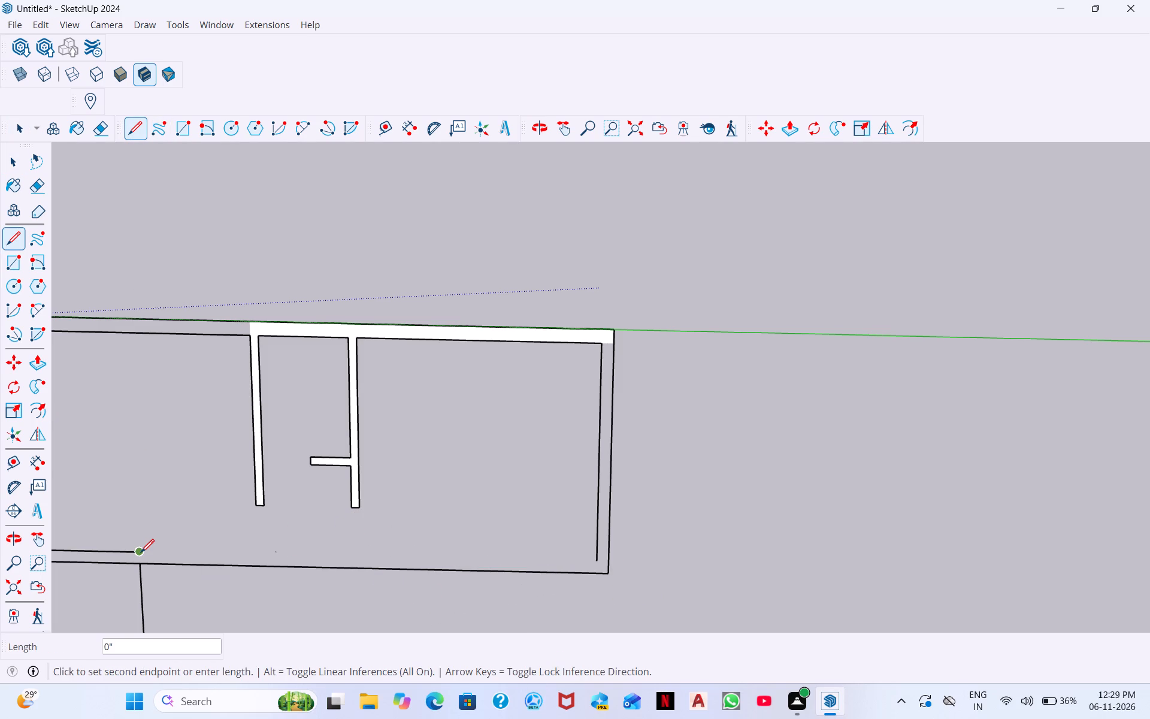
{"action": "left_click", "coordinate": [140, 563]}
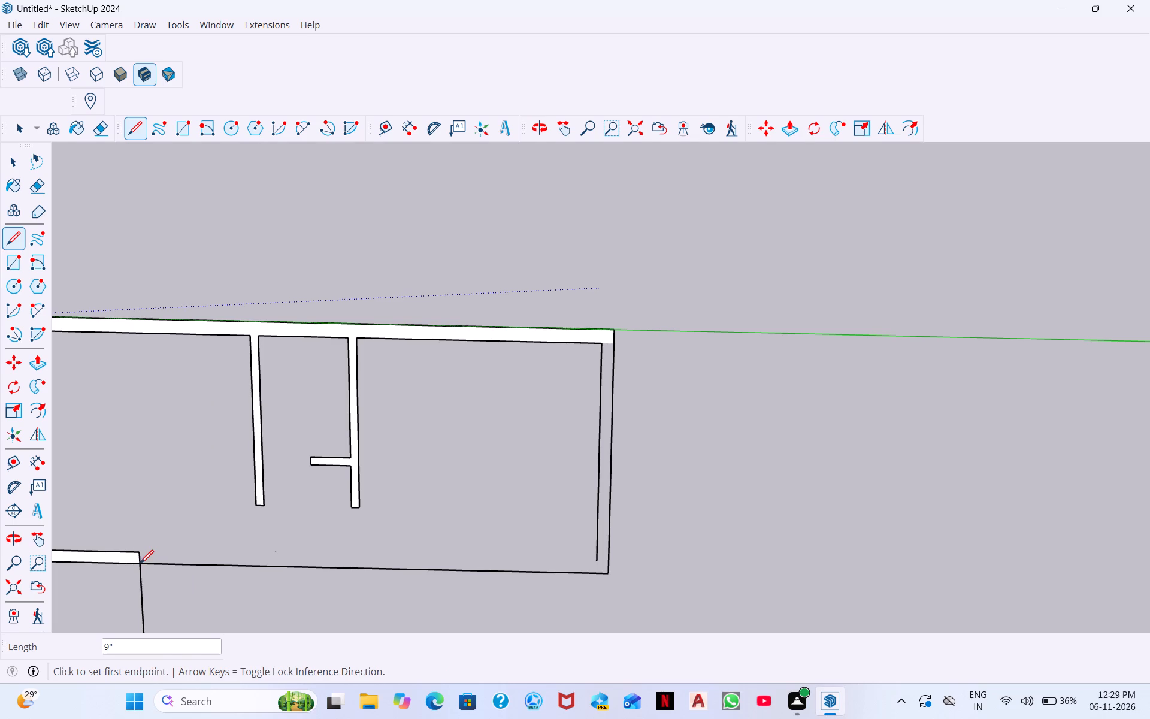
{"action": "scroll", "coordinate": [200, 537], "scroll_direction": "down", "scroll_amount": 3}
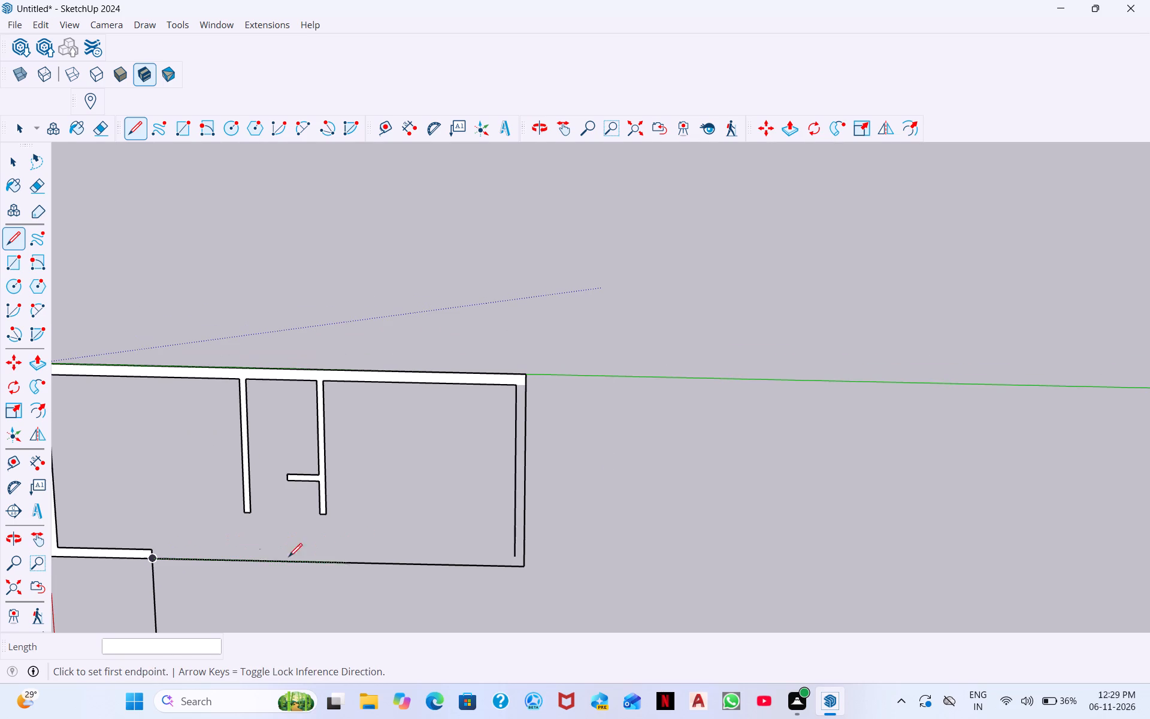
Draw the 29' inner wall line from the end room's inner corner to the inner corner of the closed wall end.
{"action": "key", "text": "space"}
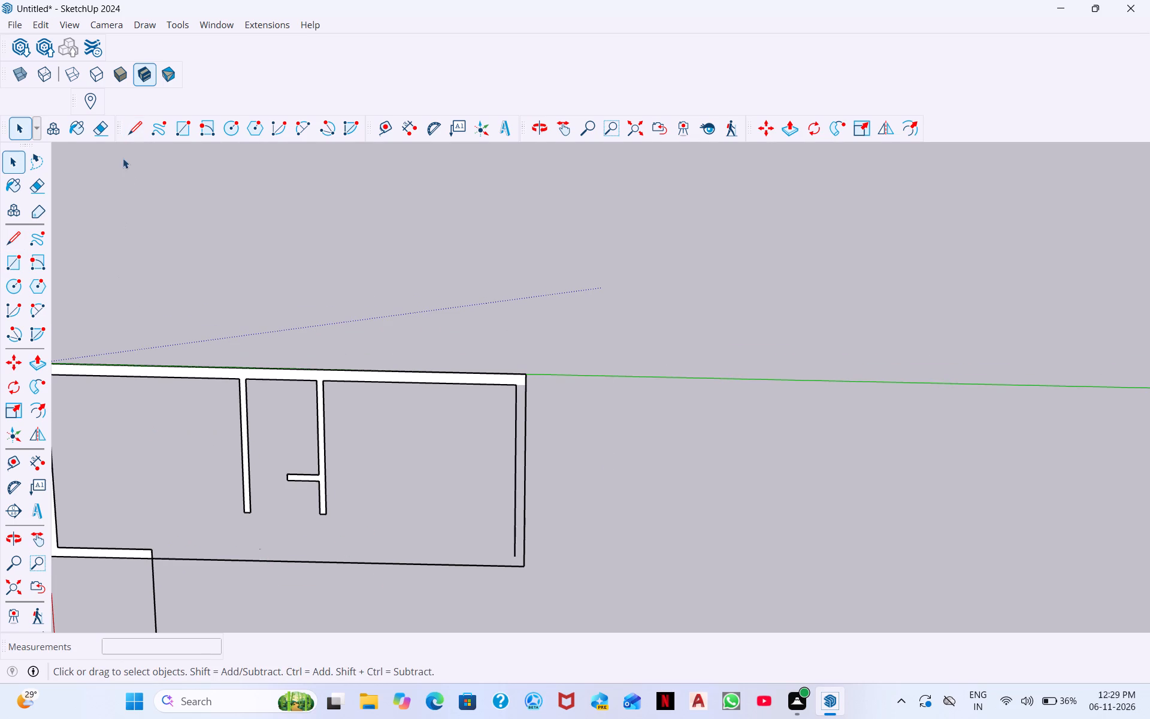
{"action": "left_click", "coordinate": [134, 134]}
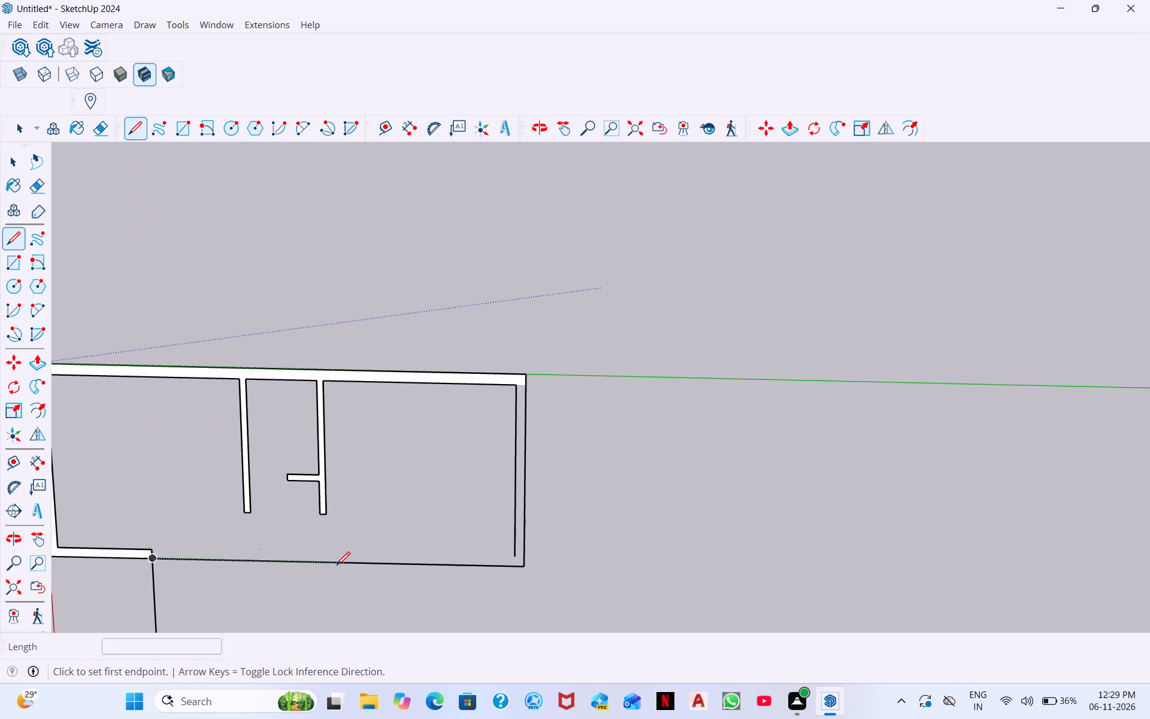
{"action": "scroll", "coordinate": [338, 559], "scroll_direction": "up", "scroll_amount": 3}
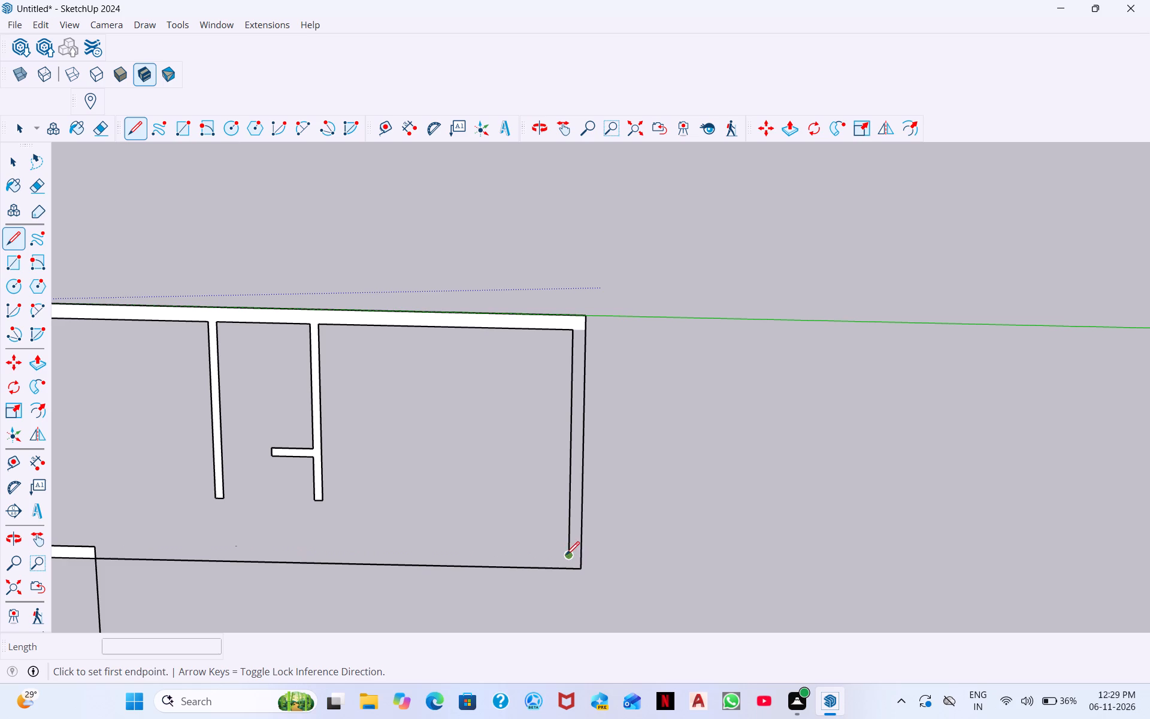
{"action": "left_click", "coordinate": [565, 555]}
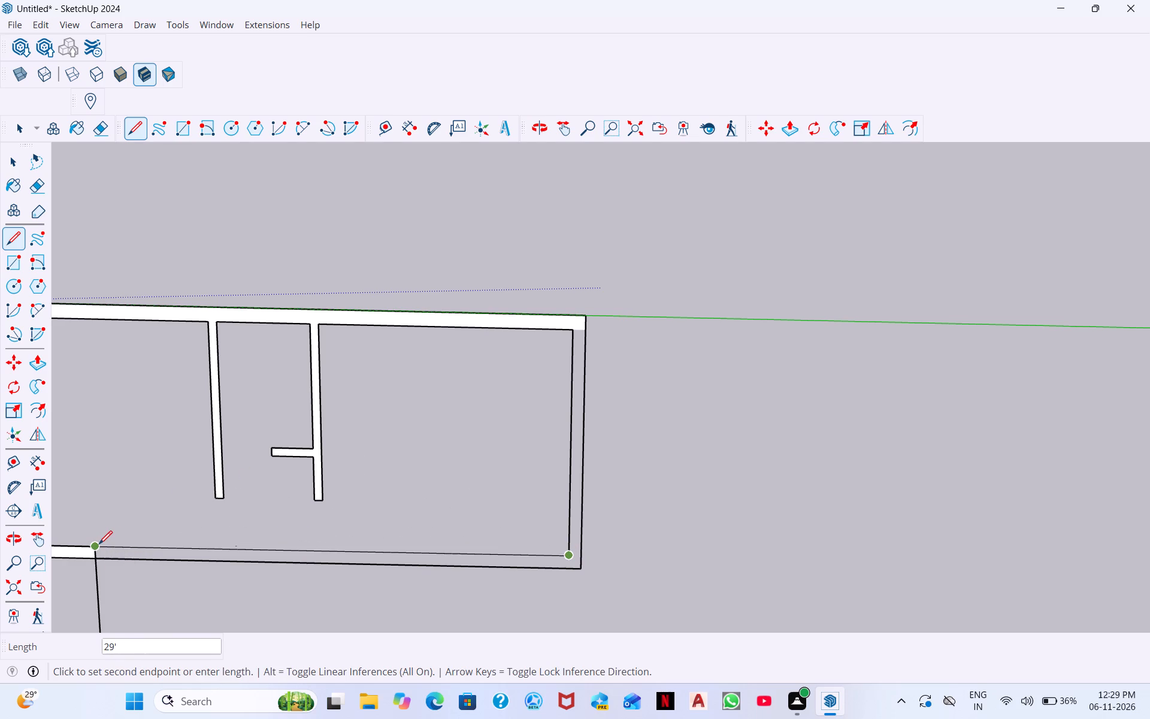
{"action": "left_click", "coordinate": [99, 545]}
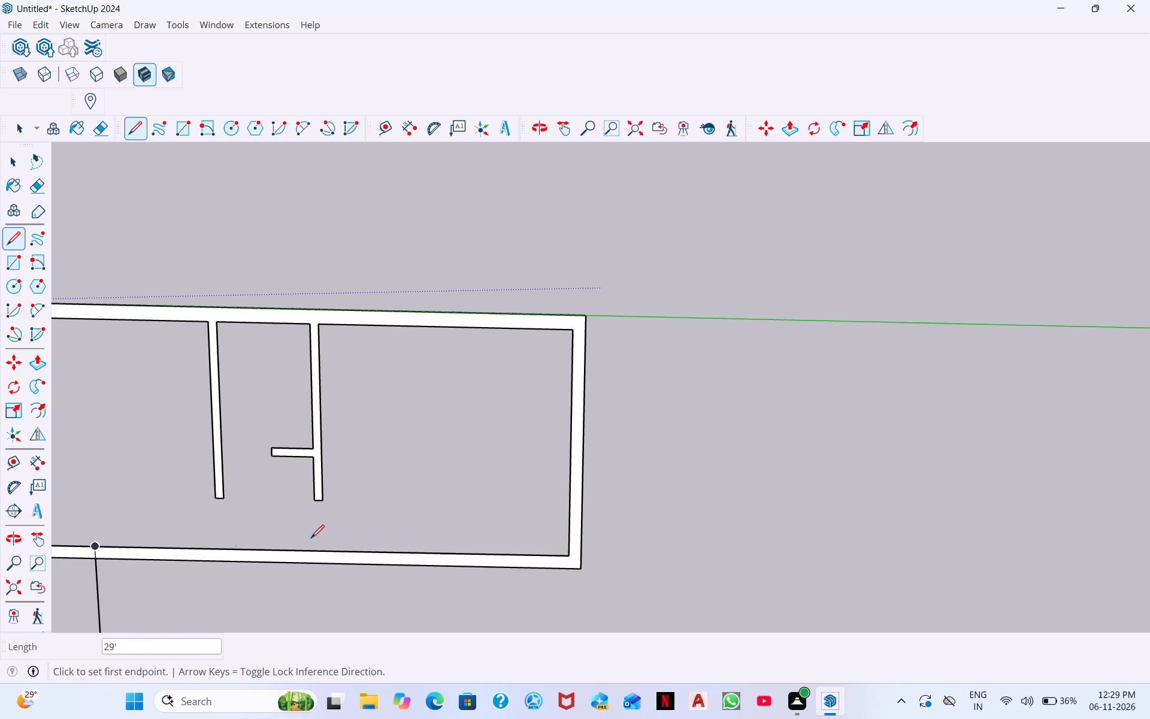
Draw a line from the end room side corner of the T-shaped partition's free end straight across and past the outer wall.
{"action": "left_click", "coordinate": [132, 128]}
{"action": "left_click", "coordinate": [323, 502]}
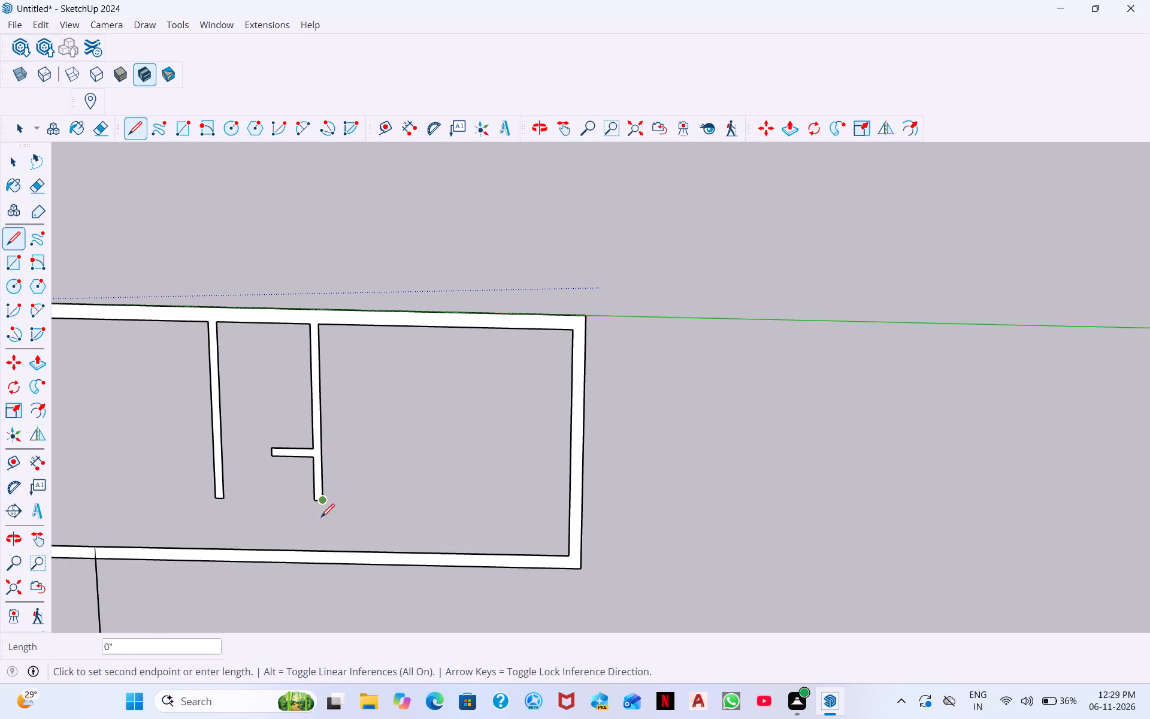
{"action": "left_click", "coordinate": [323, 588]}
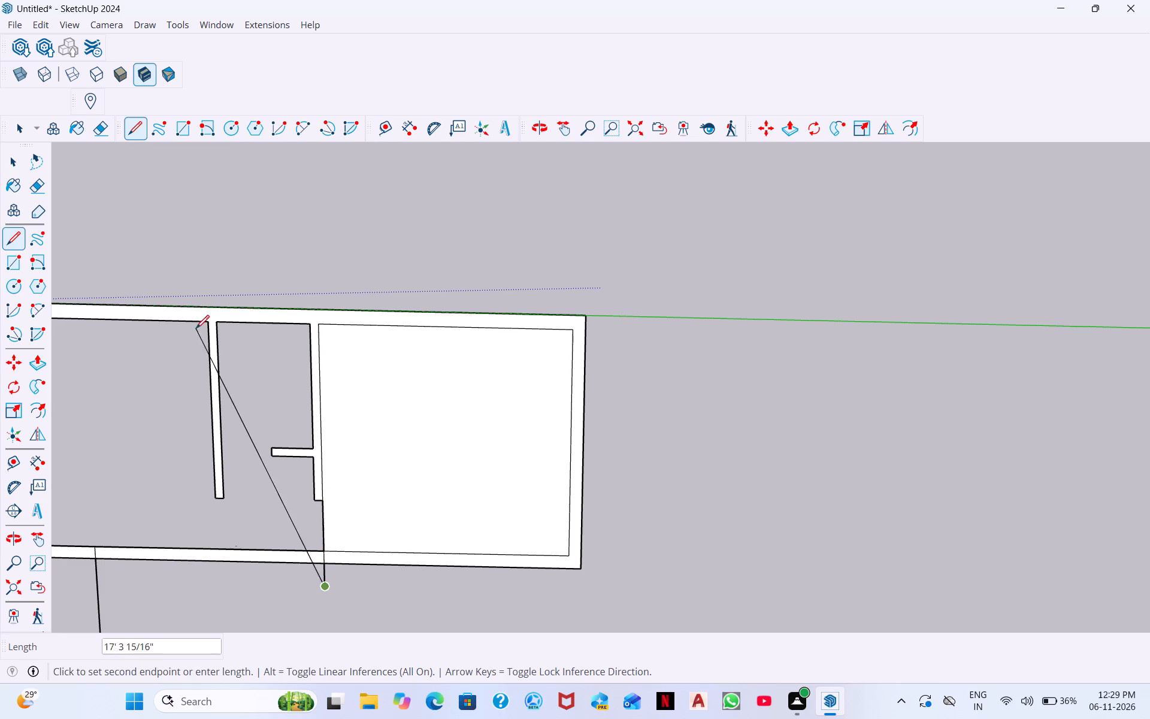
{"action": "key", "text": "space"}
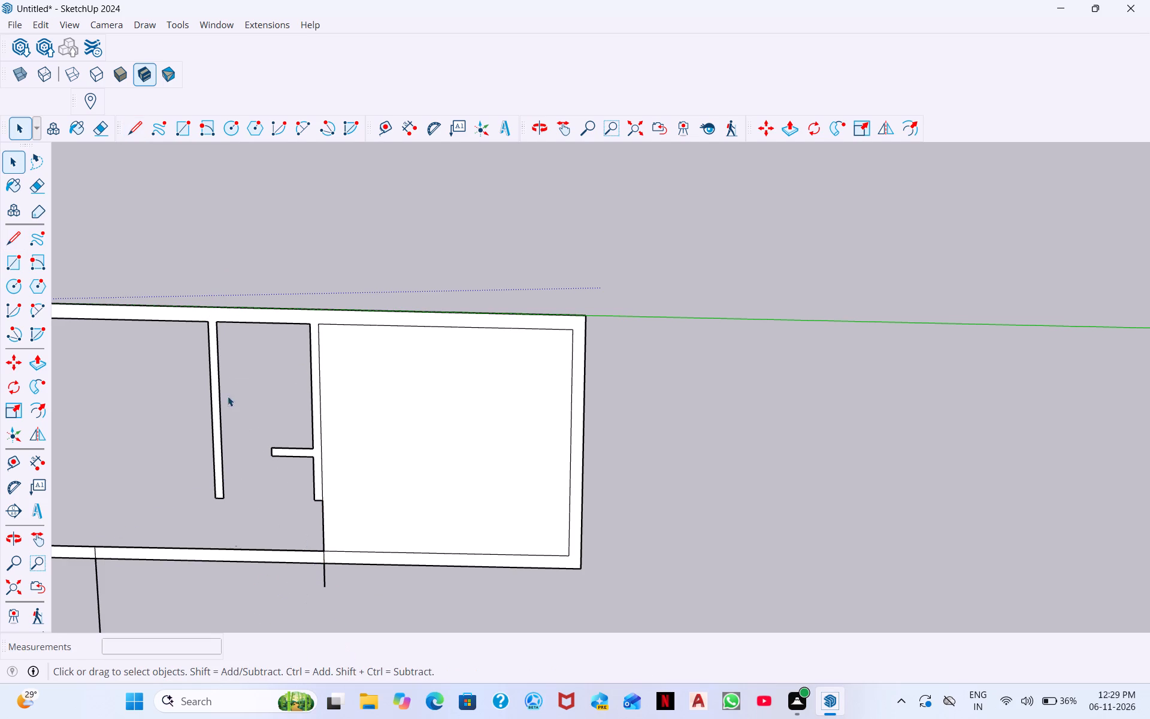
Erase the part of the new line between the partition's end and the outer wall's inner line.
{"action": "left_click", "coordinate": [113, 123]}
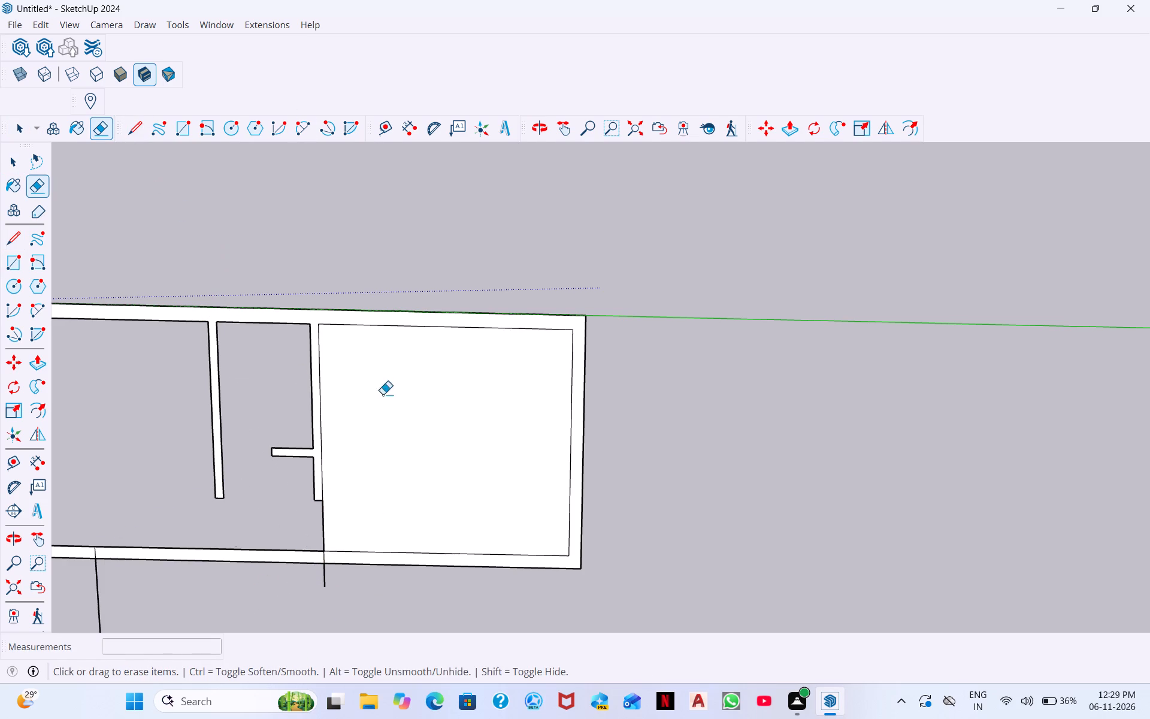
{"action": "left_click_drag", "start_coordinate": [426, 427], "coordinate": [426, 457]}
{"action": "left_click_drag", "start_coordinate": [308, 516], "coordinate": [362, 502]}
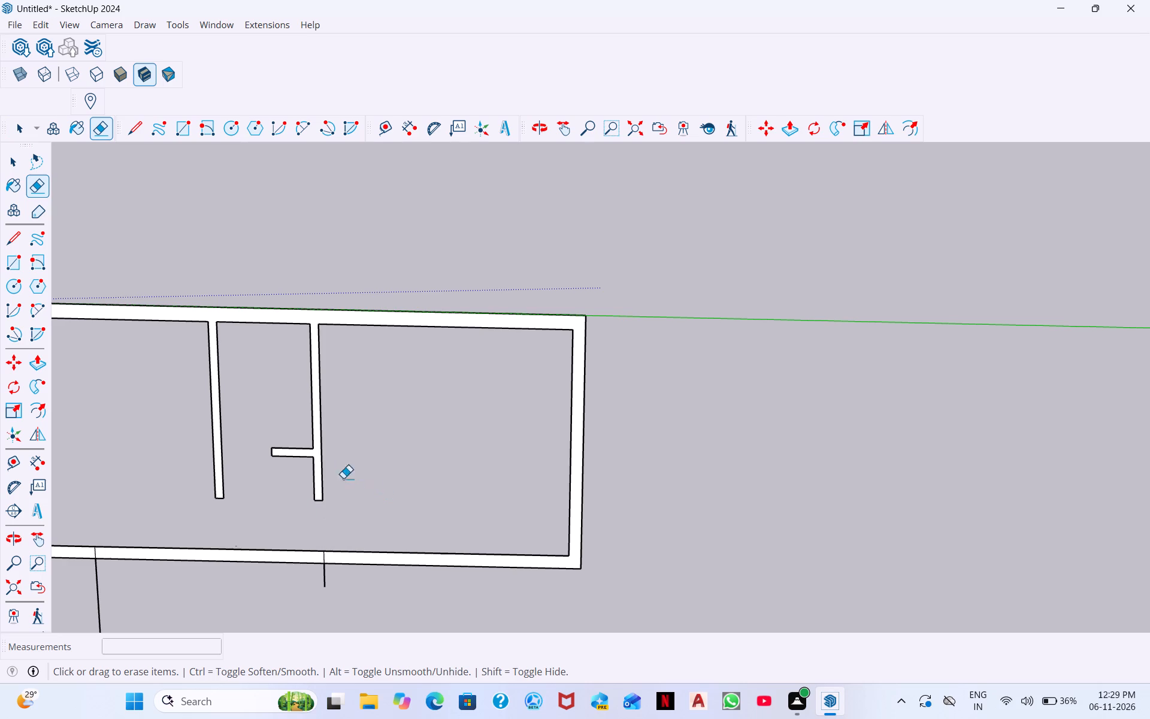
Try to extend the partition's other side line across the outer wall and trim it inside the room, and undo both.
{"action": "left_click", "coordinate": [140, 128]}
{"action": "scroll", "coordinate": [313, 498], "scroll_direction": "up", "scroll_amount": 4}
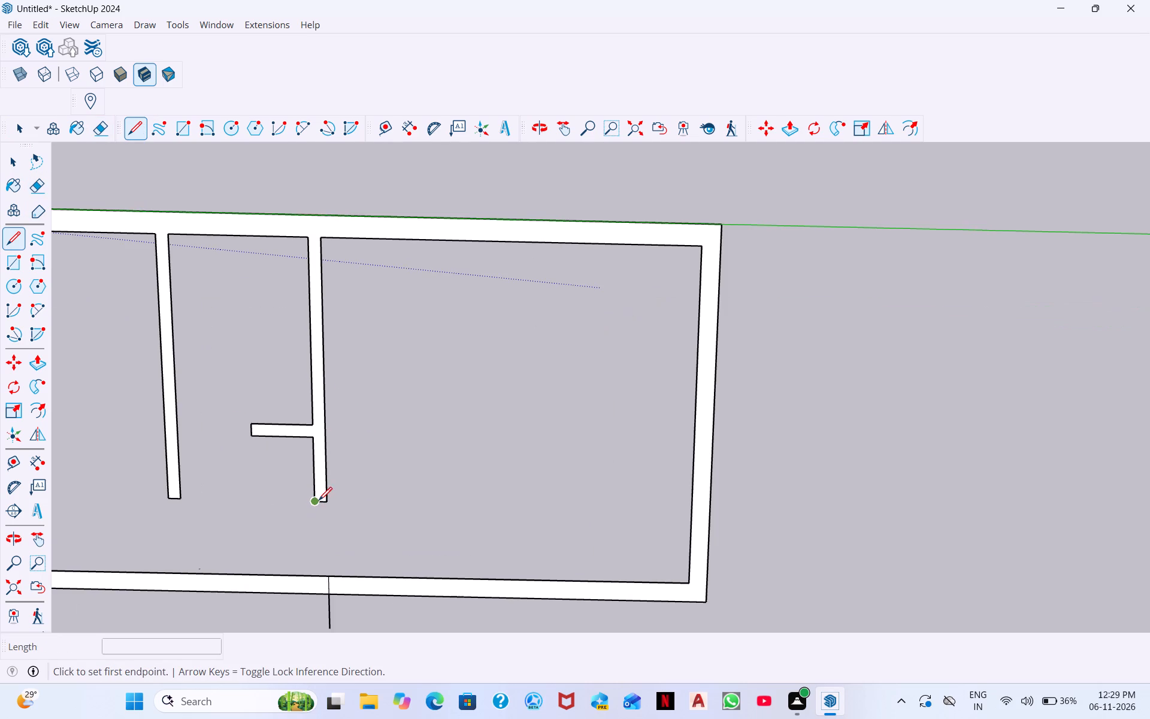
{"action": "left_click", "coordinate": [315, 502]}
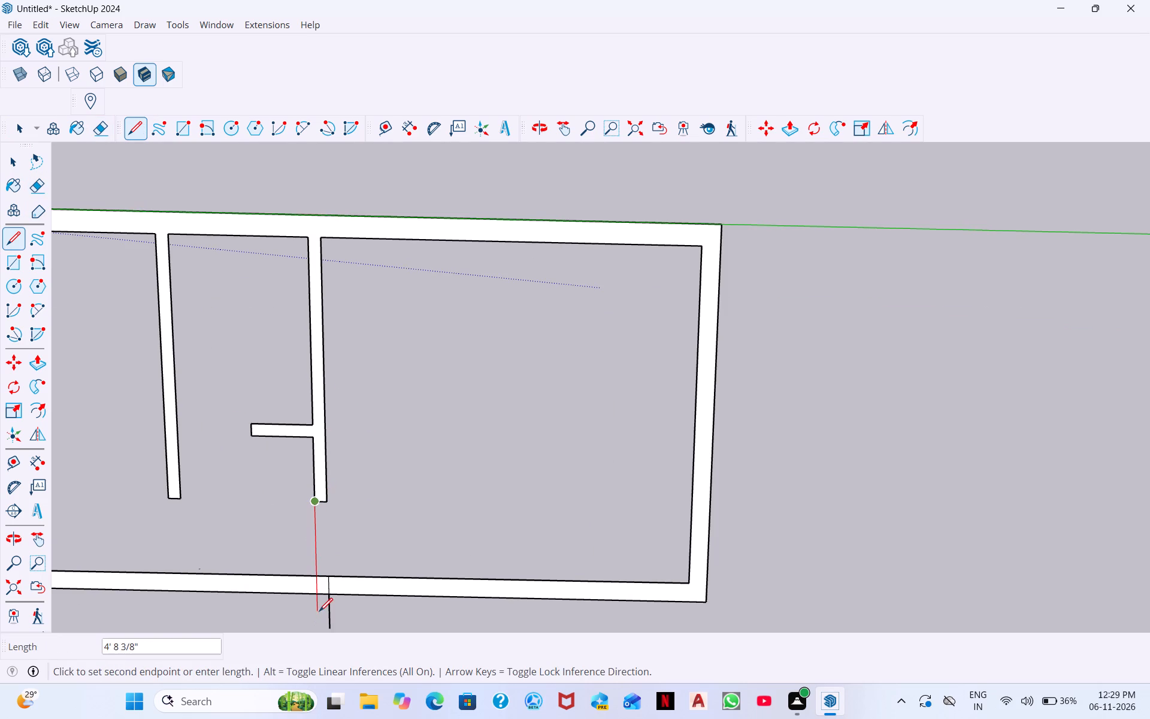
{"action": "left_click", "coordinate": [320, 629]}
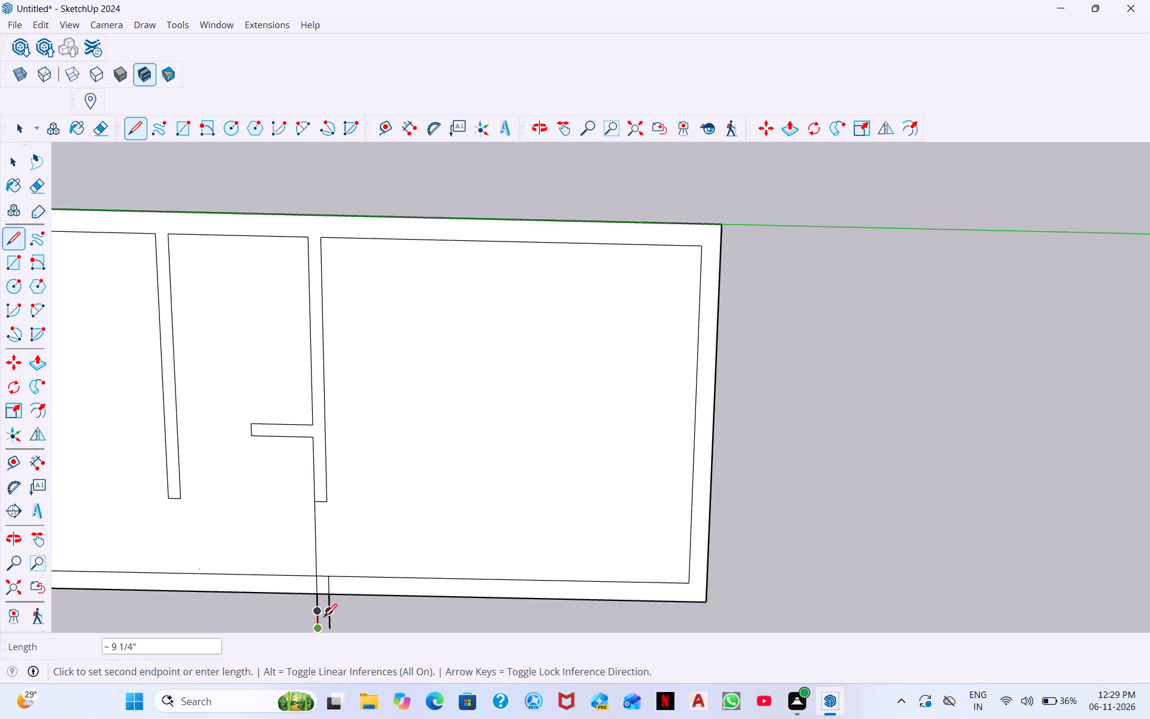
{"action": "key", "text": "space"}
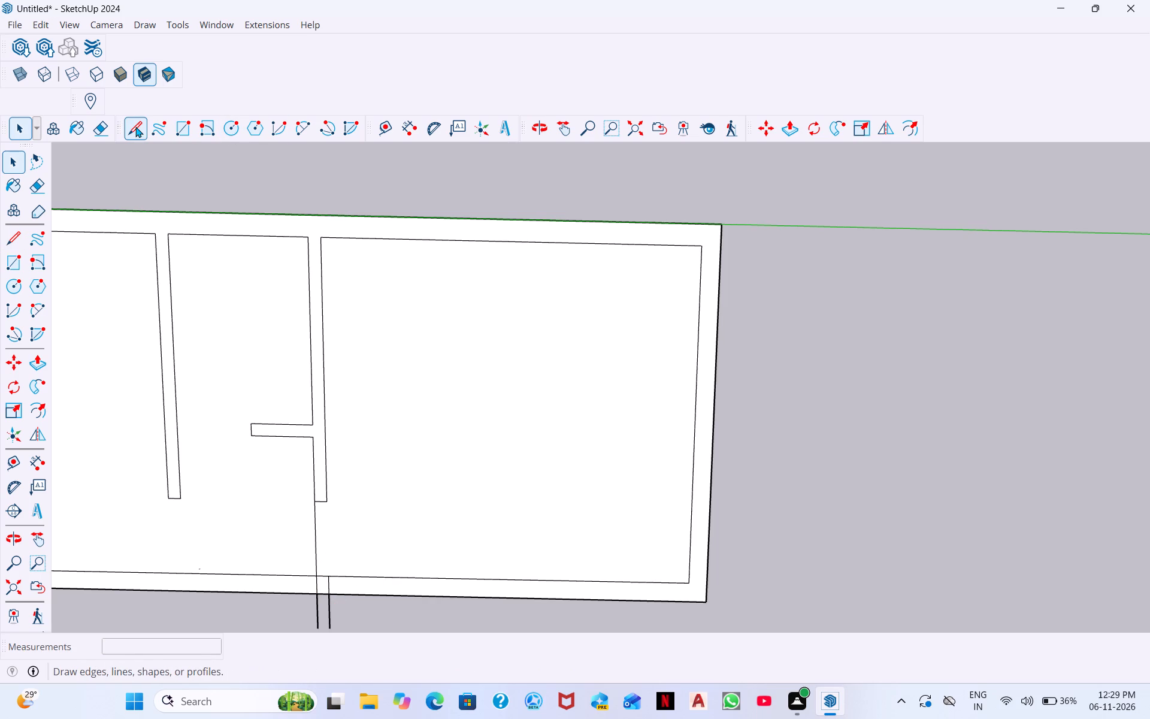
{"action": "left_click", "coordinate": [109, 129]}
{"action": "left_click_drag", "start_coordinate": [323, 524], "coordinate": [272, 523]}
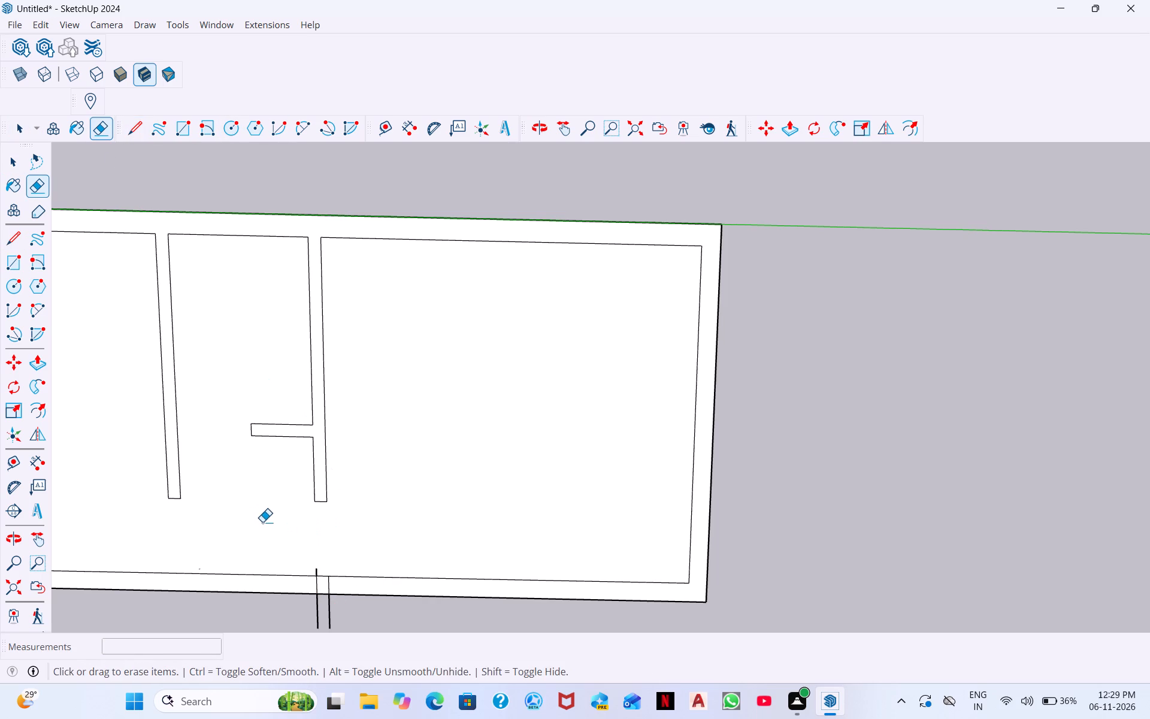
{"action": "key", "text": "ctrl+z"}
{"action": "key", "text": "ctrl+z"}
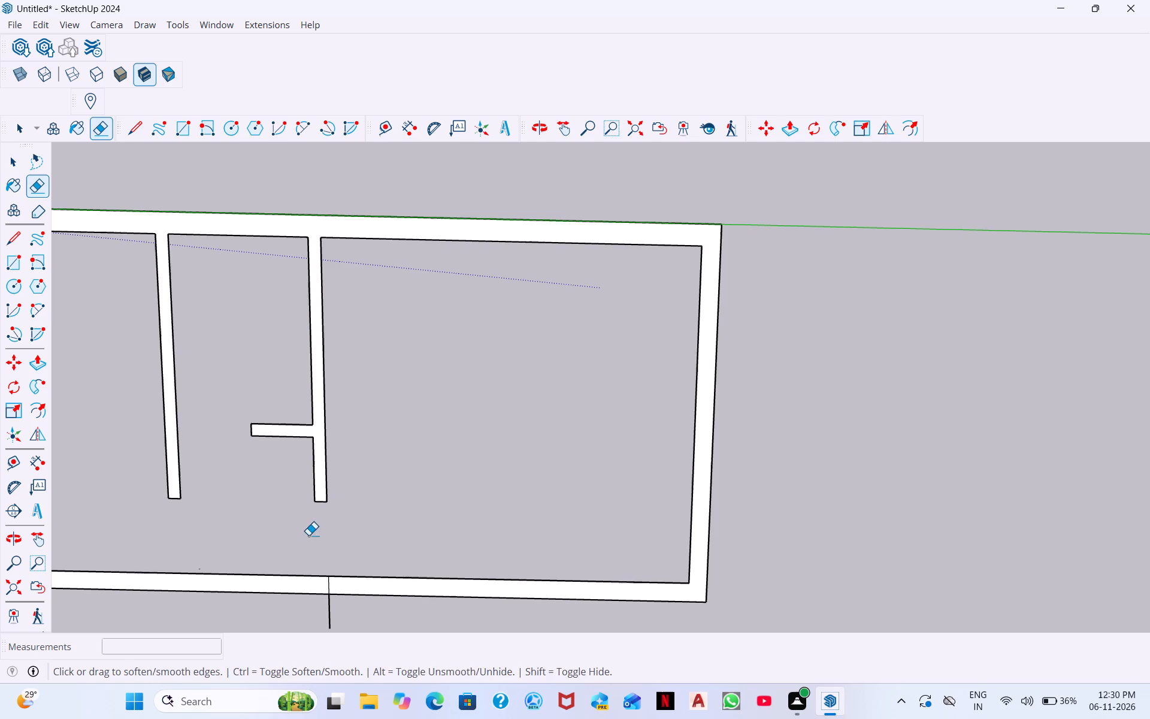
Draw a 6" edge from the outer end of the line crossing the outer wall, towards the lower block.
{"action": "scroll", "coordinate": [345, 542], "scroll_direction": "up", "scroll_amount": 4}
{"action": "scroll", "coordinate": [342, 560], "scroll_direction": "down", "scroll_amount": 6}
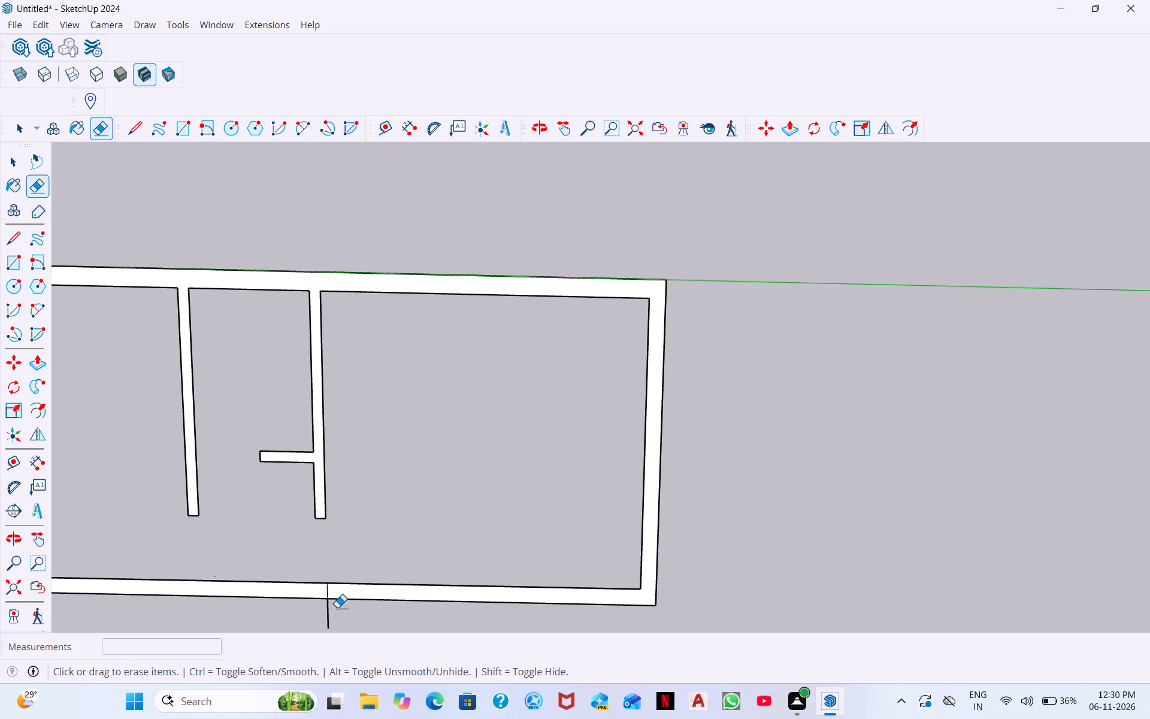
{"action": "scroll", "coordinate": [337, 608], "scroll_direction": "up", "scroll_amount": 6}
{"action": "scroll", "coordinate": [349, 625], "scroll_direction": "down", "scroll_amount": 6}
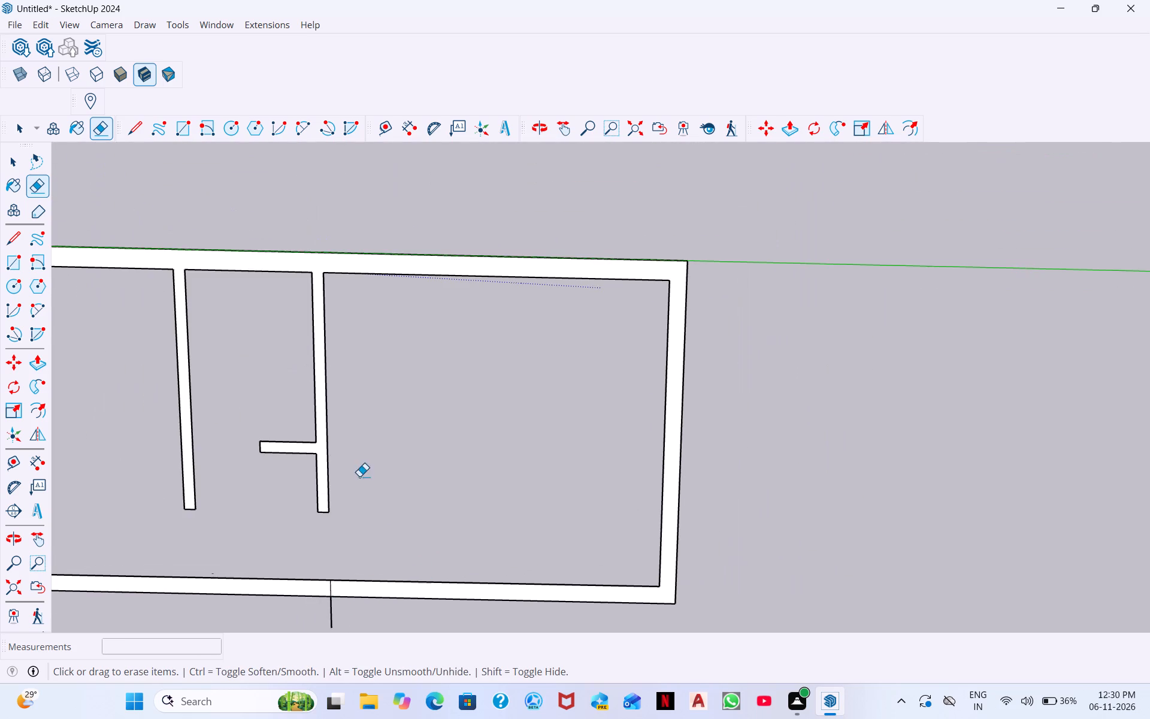
{"action": "scroll", "coordinate": [305, 500], "scroll_direction": "down", "scroll_amount": 6}
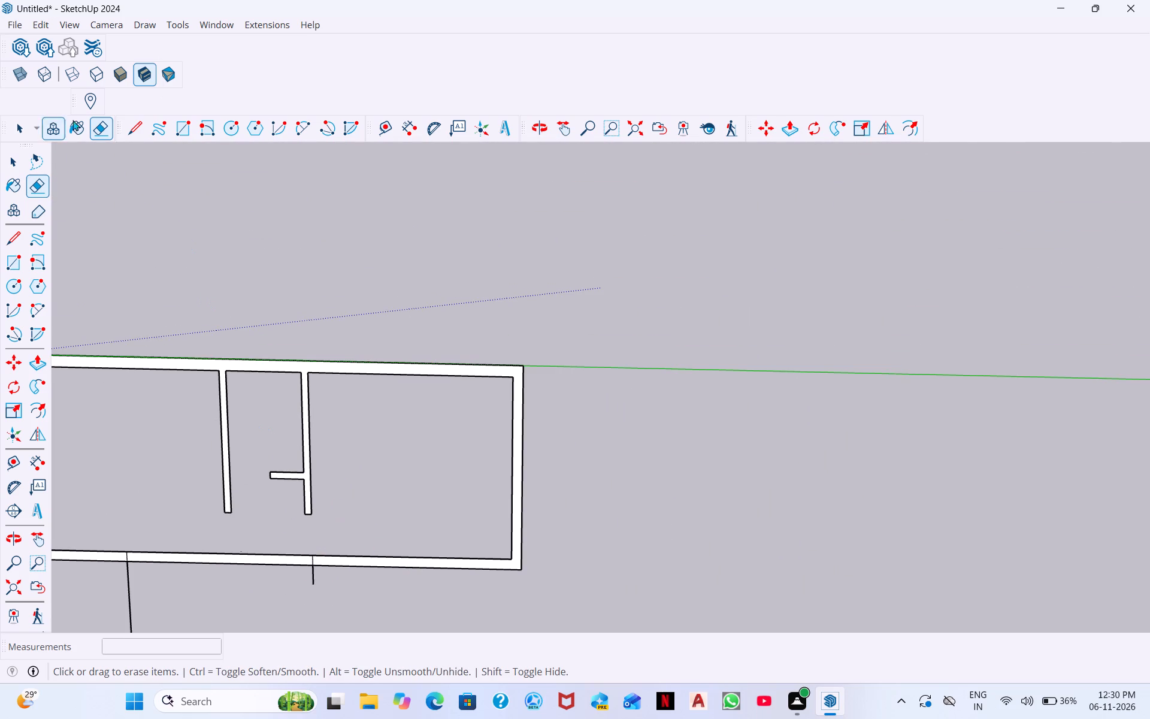
{"action": "left_click", "coordinate": [140, 134]}
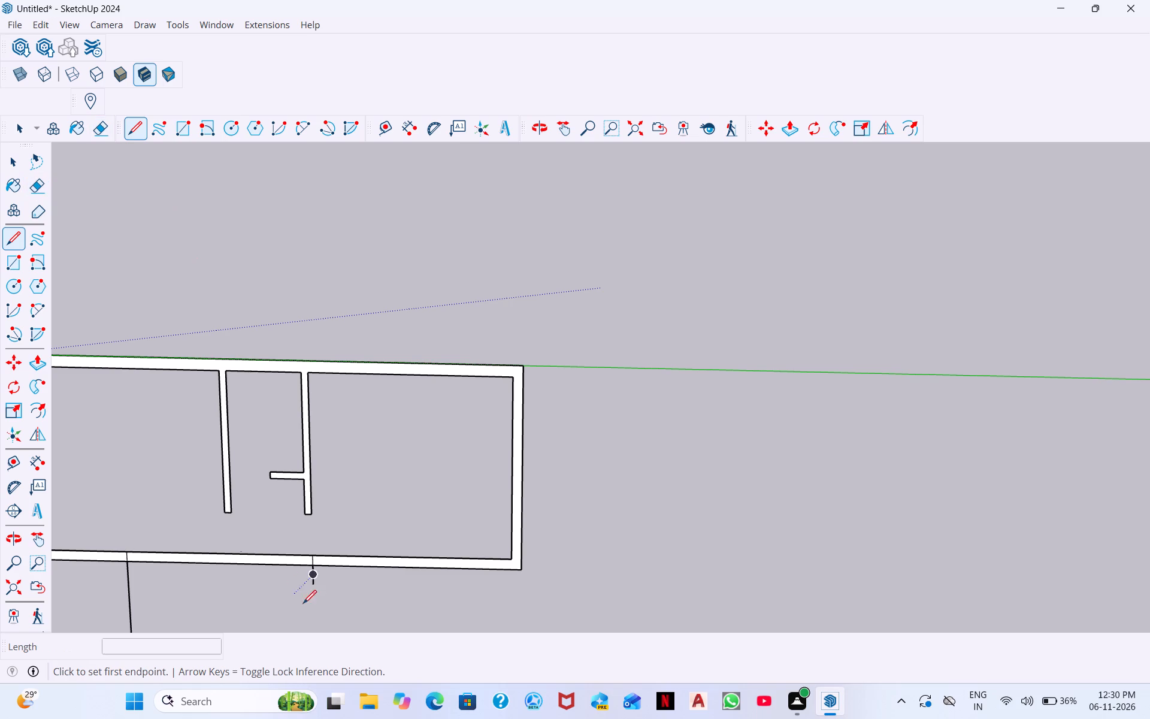
{"action": "left_click", "coordinate": [313, 585]}
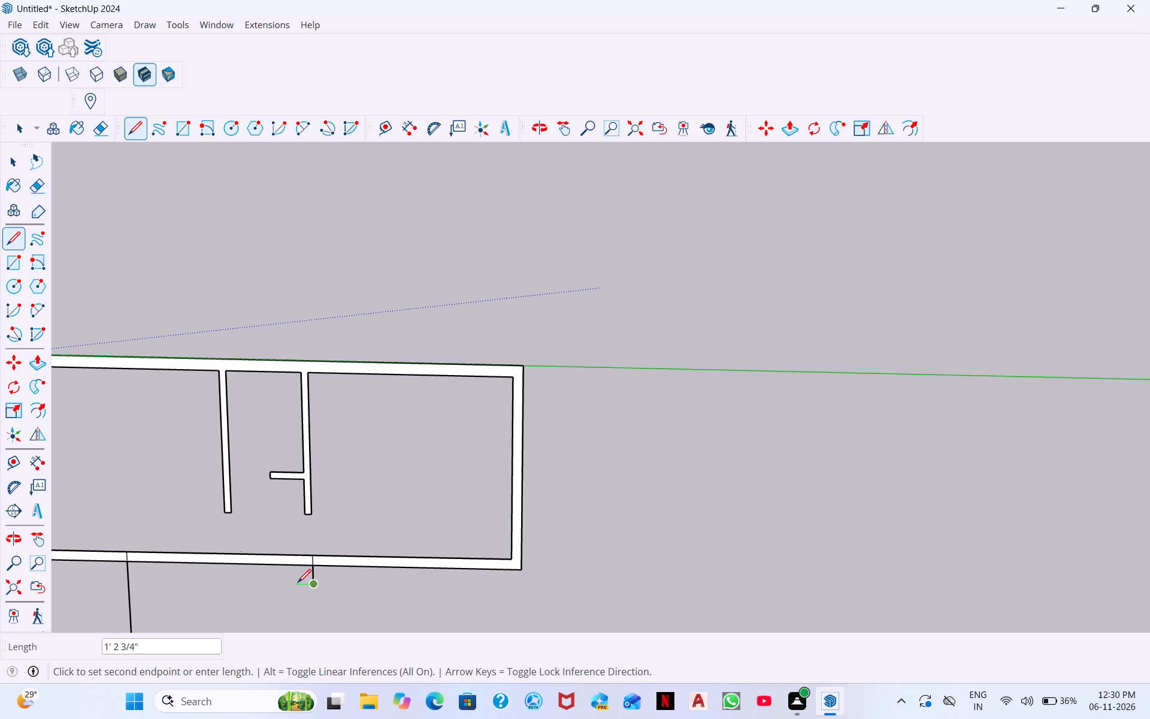
{"action": "type", "text": "6\""}
{"action": "key", "text": "Return"}
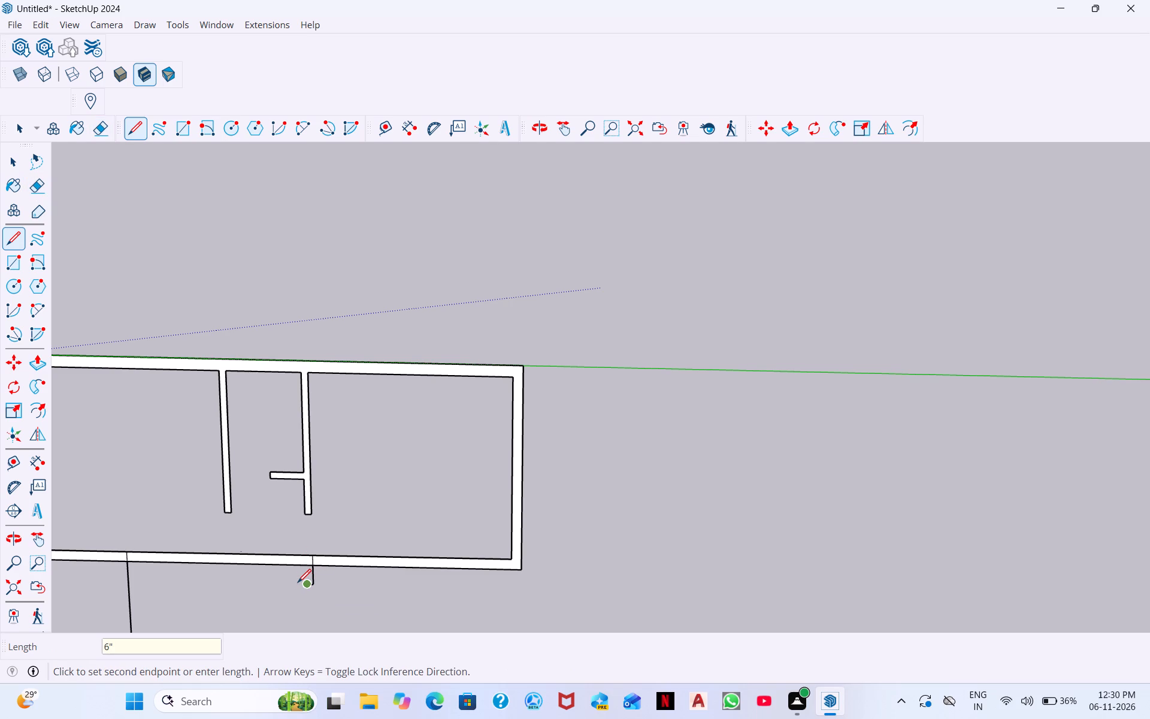
Draw the stub's second side about 1' 6" back to the outer wall and about 9" across its thickness.
{"action": "scroll", "coordinate": [334, 579], "scroll_direction": "up", "scroll_amount": 4}
{"action": "scroll", "coordinate": [242, 554], "scroll_direction": "up", "scroll_amount": 3}
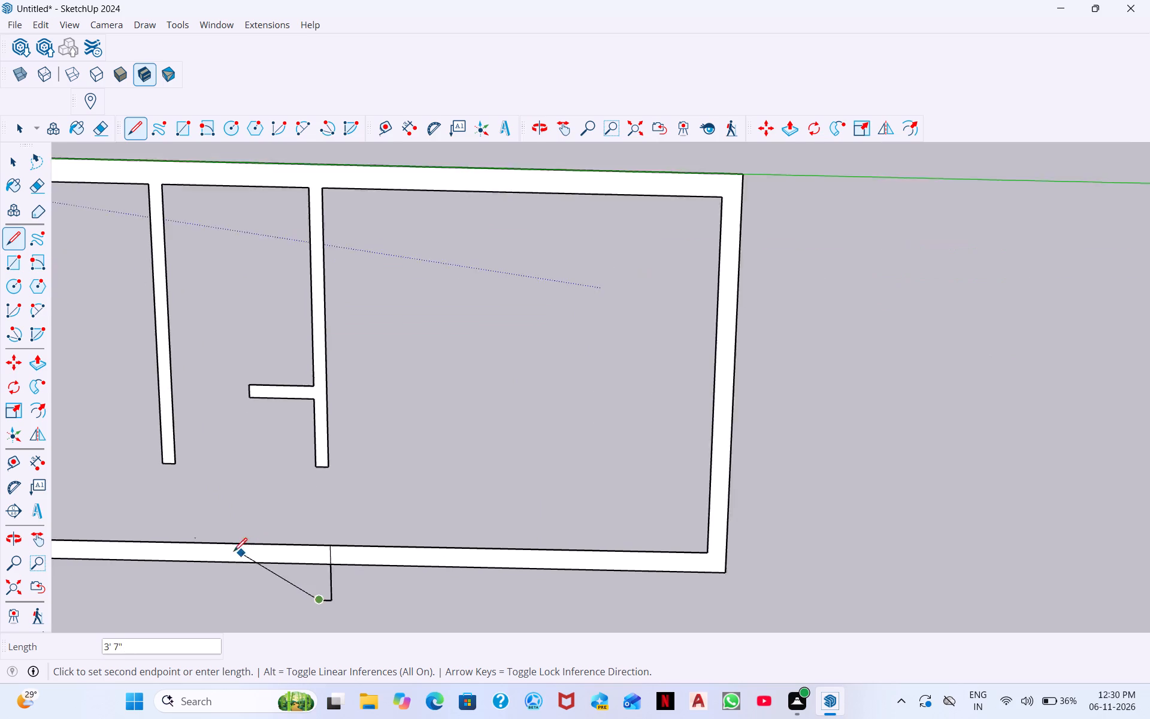
{"action": "scroll", "coordinate": [234, 551], "scroll_direction": "up", "scroll_amount": 2}
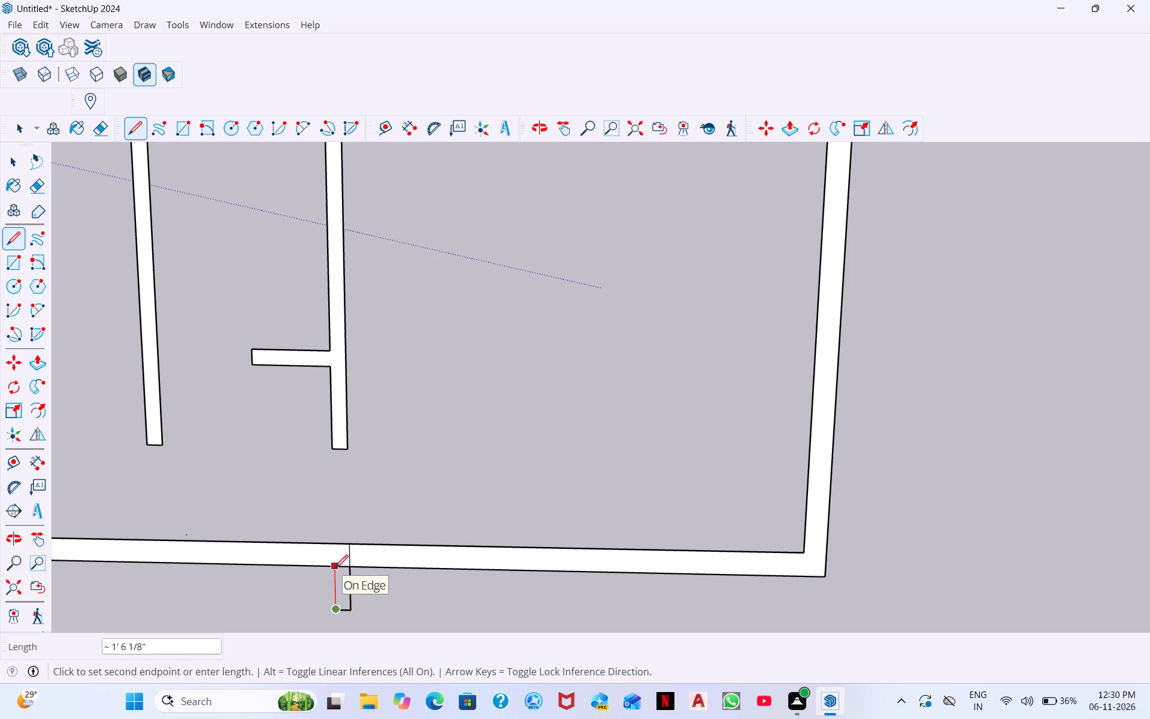
{"action": "left_click", "coordinate": [335, 568]}
{"action": "key", "text": "Escape"}
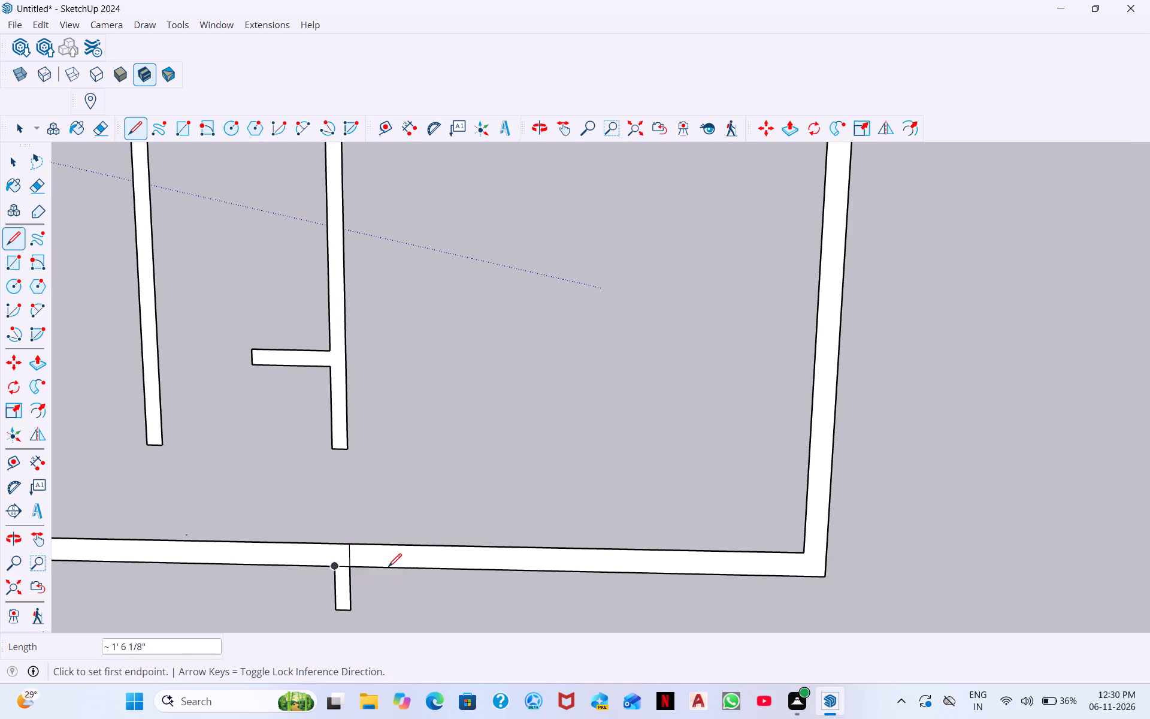
{"action": "left_click", "coordinate": [332, 569]}
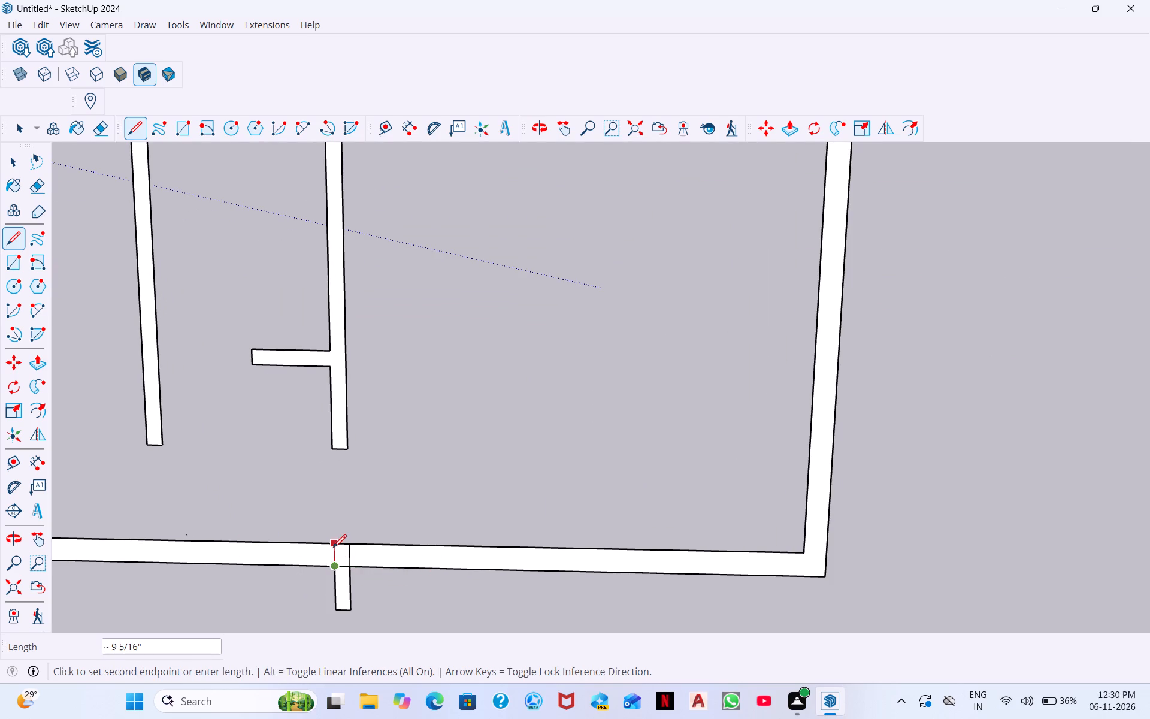
{"action": "left_click", "coordinate": [334, 546]}
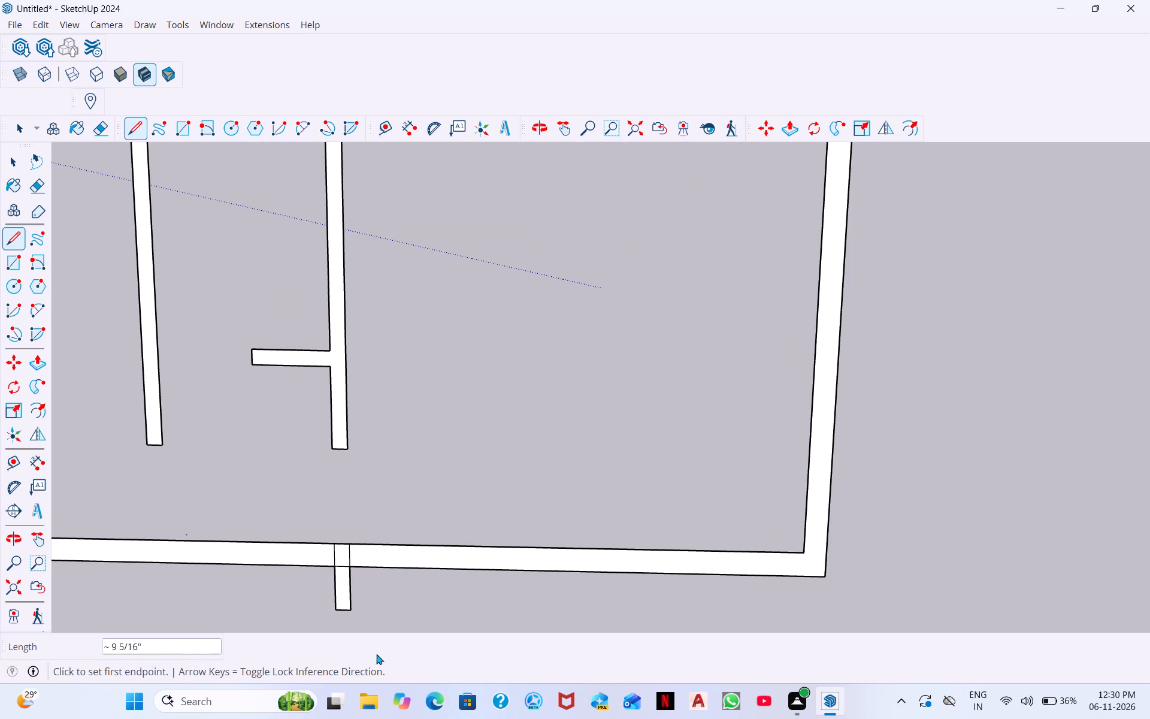
{"action": "key", "text": "space"}
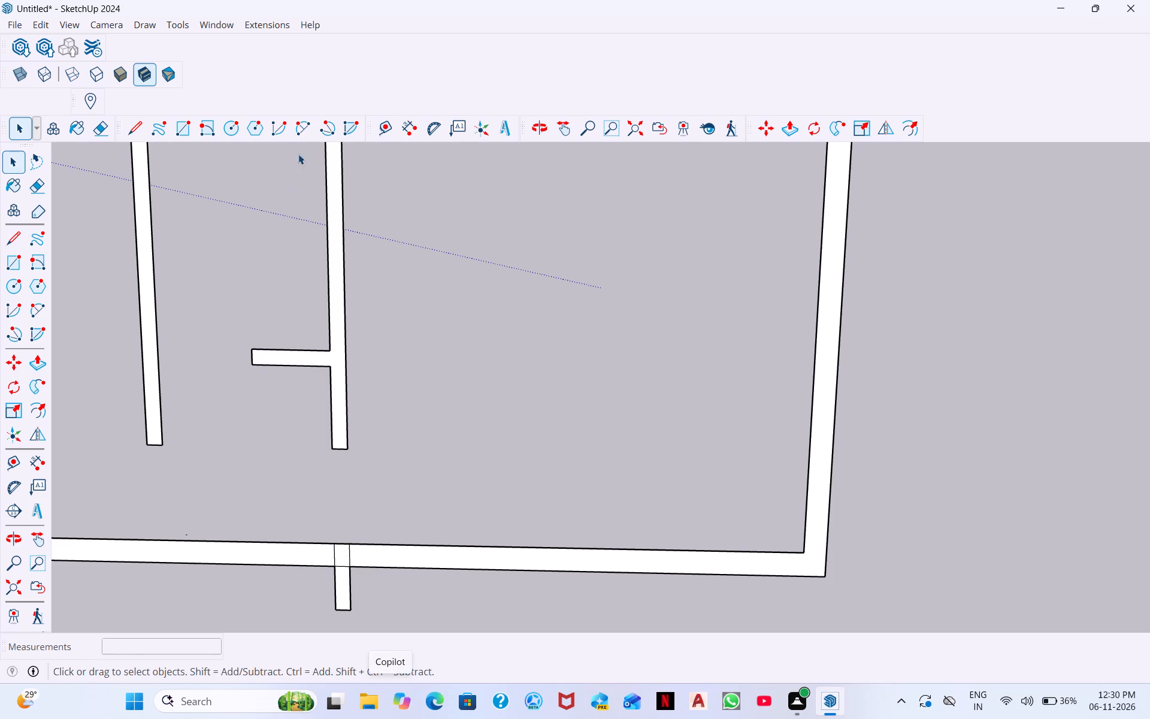
Erase the stub's sides and end edge outside the outer wall, keeping the two lines across the wall thickness.
{"action": "left_click", "coordinate": [110, 130]}
{"action": "left_click_drag", "start_coordinate": [360, 597], "coordinate": [361, 596]}
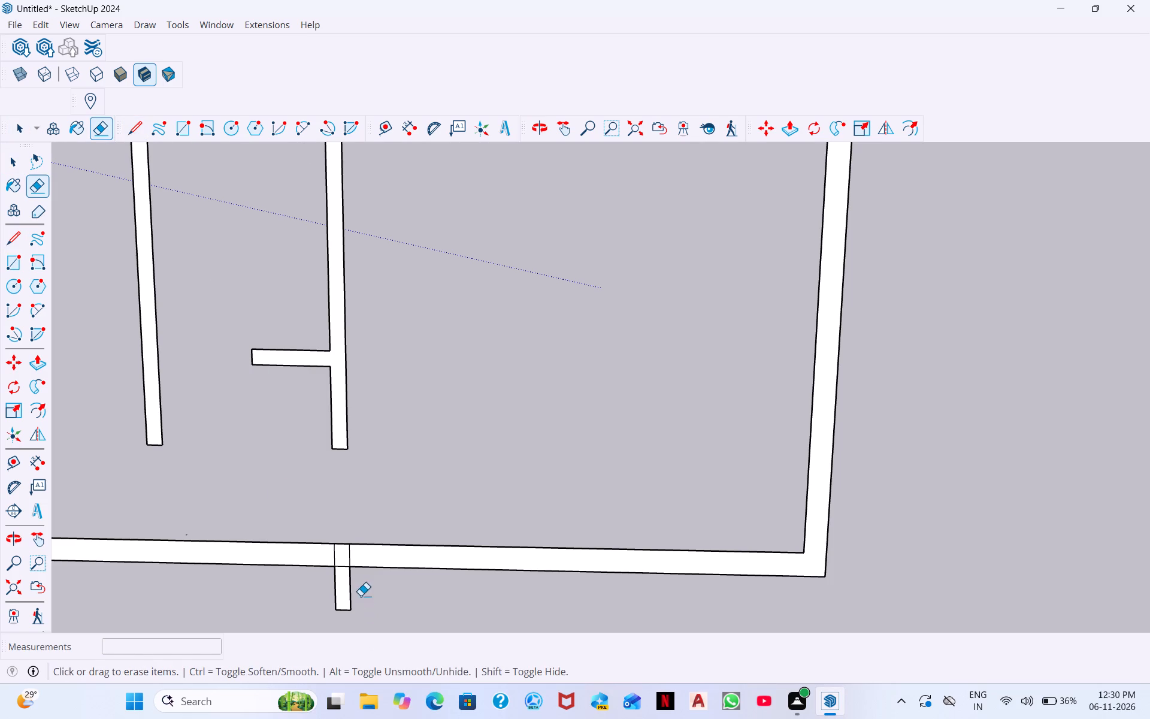
{"action": "left_click_drag", "start_coordinate": [361, 596], "coordinate": [321, 589]}
{"action": "left_click_drag", "start_coordinate": [348, 592], "coordinate": [350, 647]}
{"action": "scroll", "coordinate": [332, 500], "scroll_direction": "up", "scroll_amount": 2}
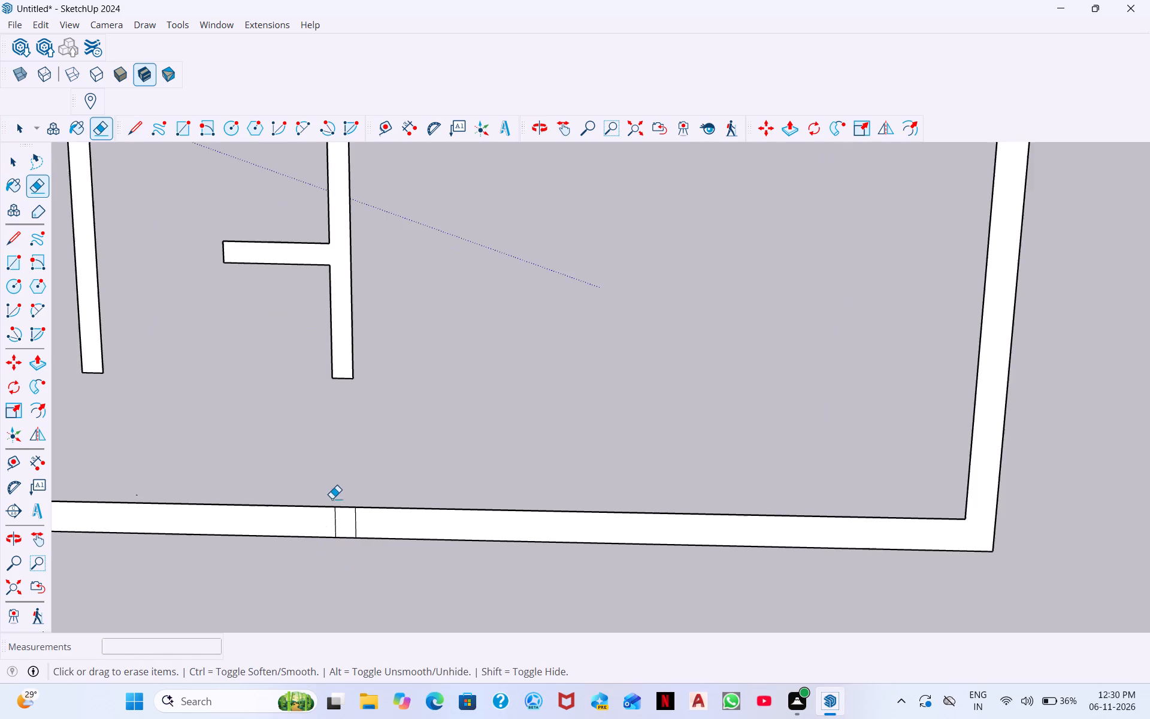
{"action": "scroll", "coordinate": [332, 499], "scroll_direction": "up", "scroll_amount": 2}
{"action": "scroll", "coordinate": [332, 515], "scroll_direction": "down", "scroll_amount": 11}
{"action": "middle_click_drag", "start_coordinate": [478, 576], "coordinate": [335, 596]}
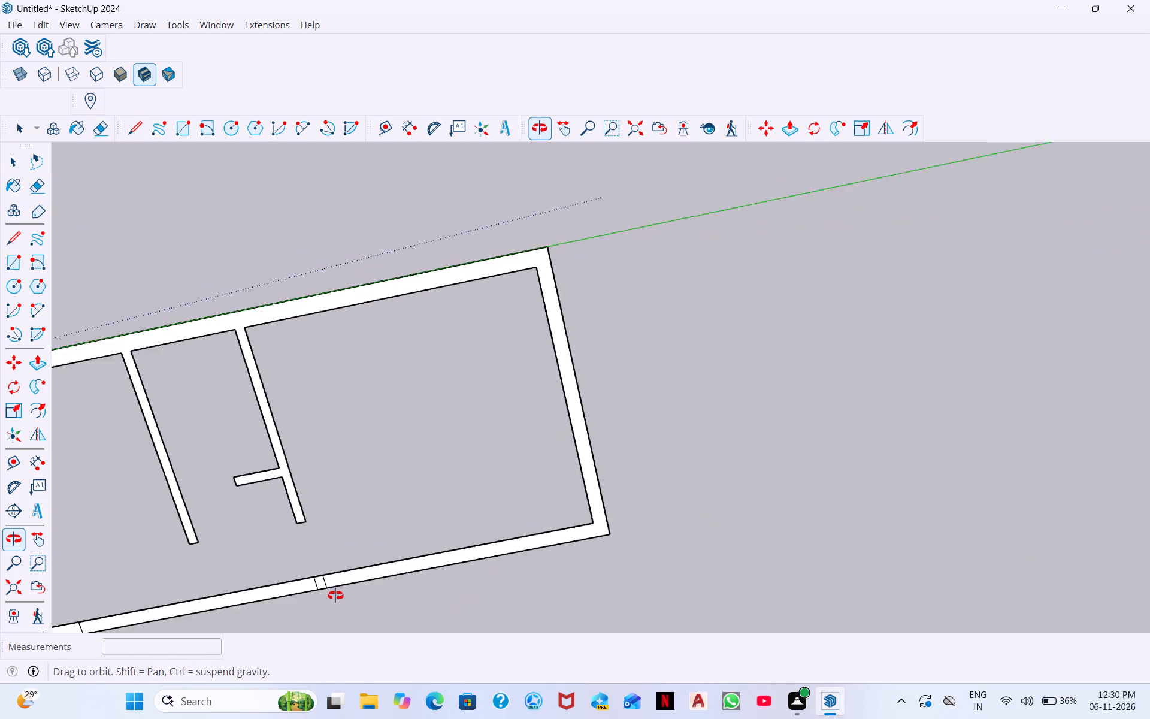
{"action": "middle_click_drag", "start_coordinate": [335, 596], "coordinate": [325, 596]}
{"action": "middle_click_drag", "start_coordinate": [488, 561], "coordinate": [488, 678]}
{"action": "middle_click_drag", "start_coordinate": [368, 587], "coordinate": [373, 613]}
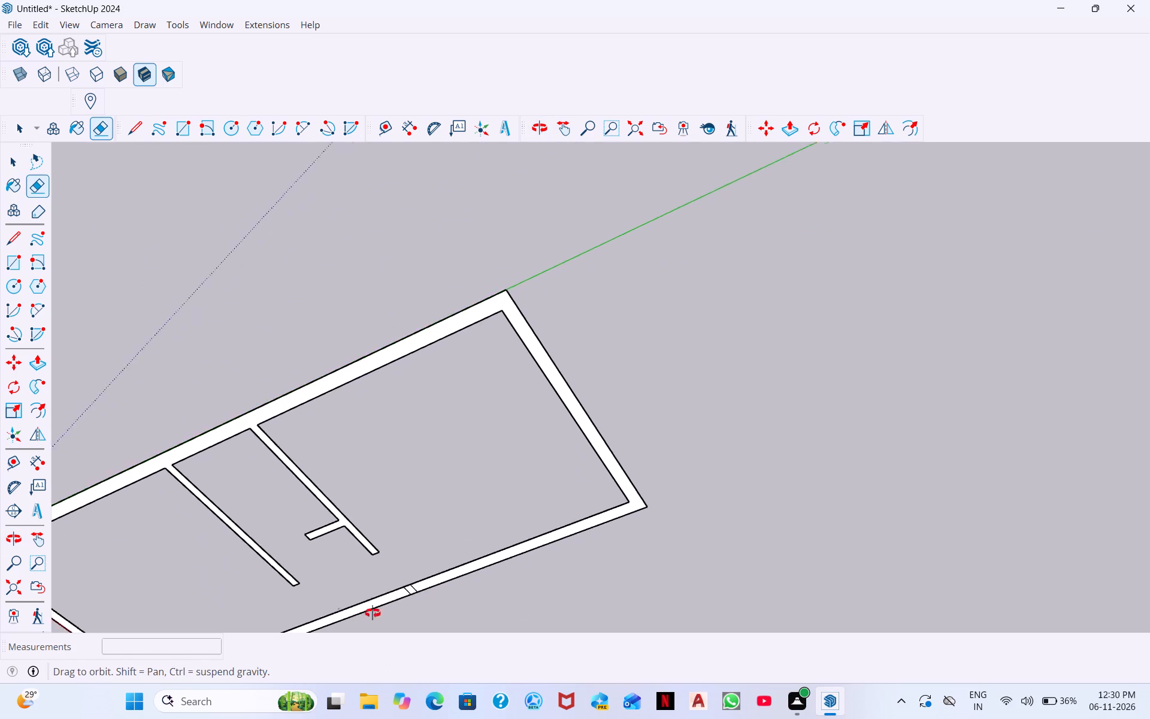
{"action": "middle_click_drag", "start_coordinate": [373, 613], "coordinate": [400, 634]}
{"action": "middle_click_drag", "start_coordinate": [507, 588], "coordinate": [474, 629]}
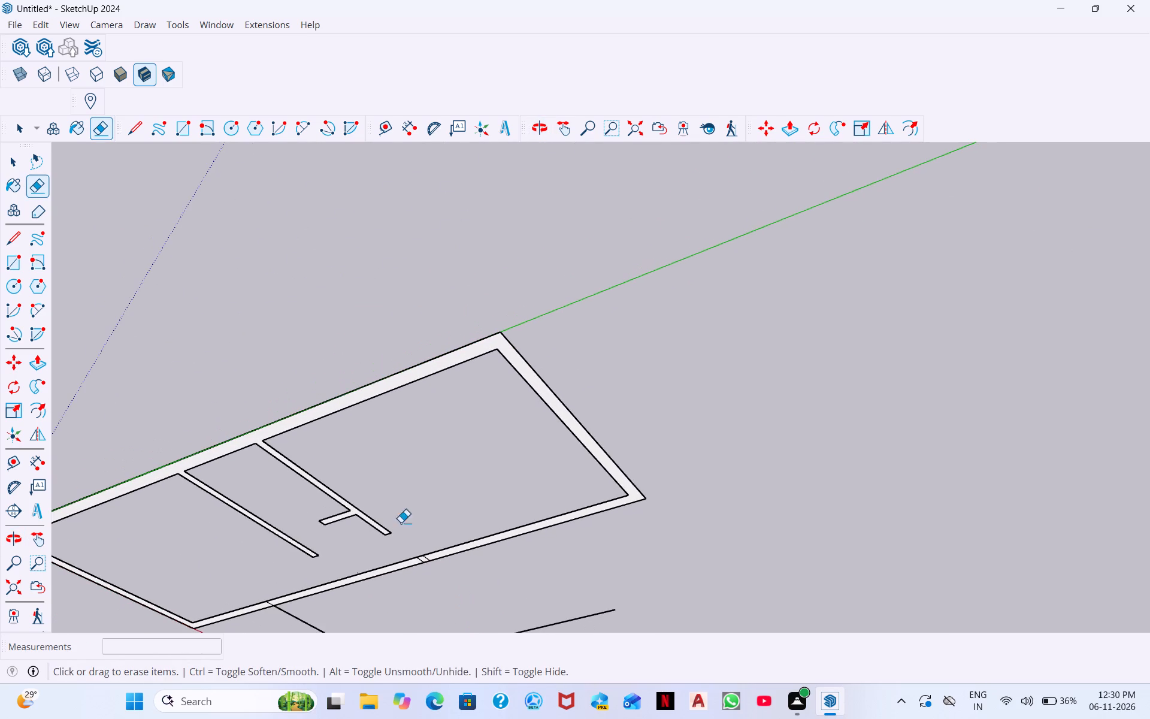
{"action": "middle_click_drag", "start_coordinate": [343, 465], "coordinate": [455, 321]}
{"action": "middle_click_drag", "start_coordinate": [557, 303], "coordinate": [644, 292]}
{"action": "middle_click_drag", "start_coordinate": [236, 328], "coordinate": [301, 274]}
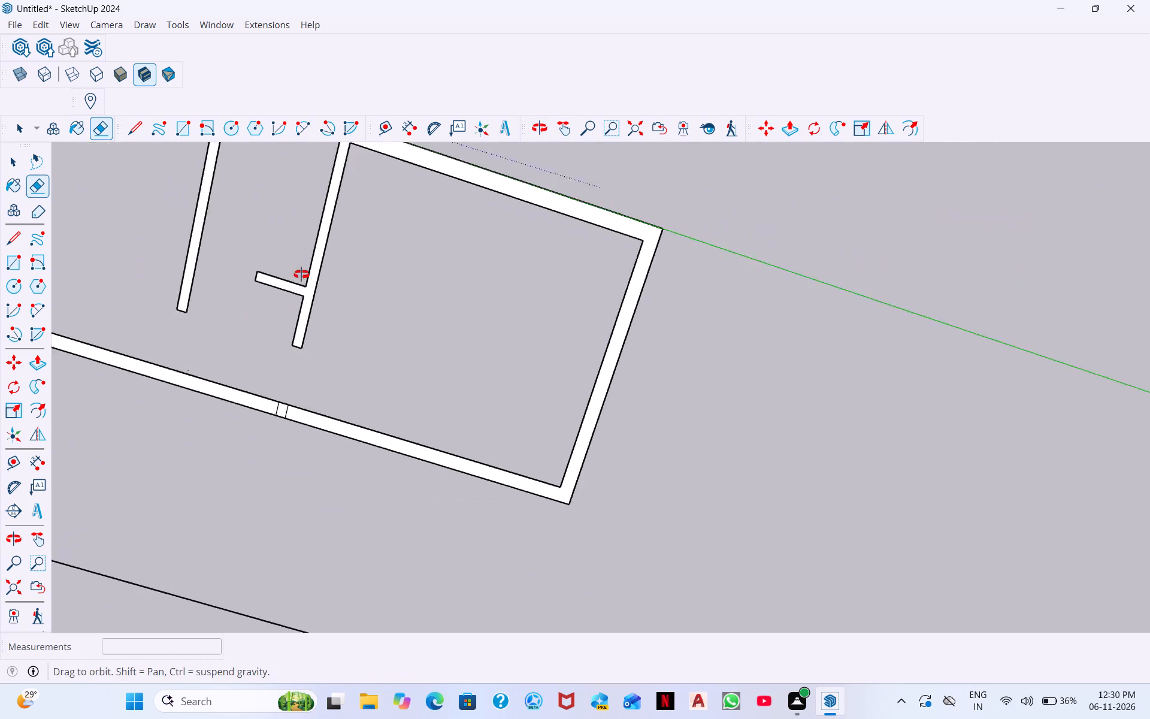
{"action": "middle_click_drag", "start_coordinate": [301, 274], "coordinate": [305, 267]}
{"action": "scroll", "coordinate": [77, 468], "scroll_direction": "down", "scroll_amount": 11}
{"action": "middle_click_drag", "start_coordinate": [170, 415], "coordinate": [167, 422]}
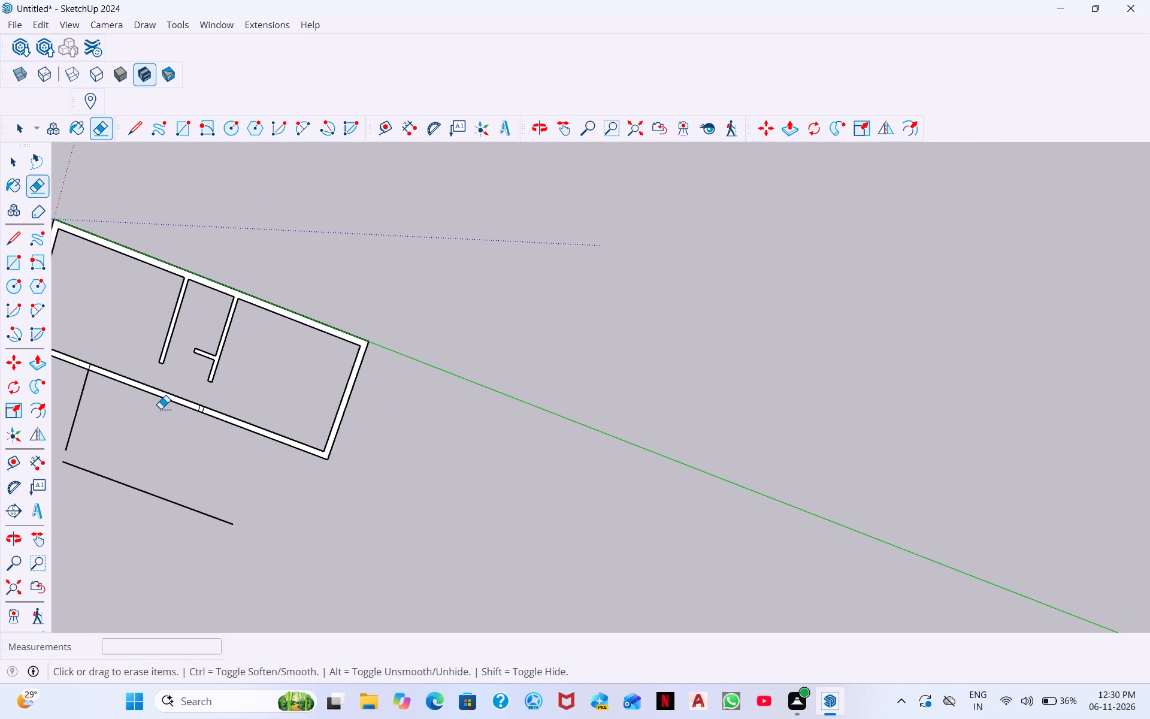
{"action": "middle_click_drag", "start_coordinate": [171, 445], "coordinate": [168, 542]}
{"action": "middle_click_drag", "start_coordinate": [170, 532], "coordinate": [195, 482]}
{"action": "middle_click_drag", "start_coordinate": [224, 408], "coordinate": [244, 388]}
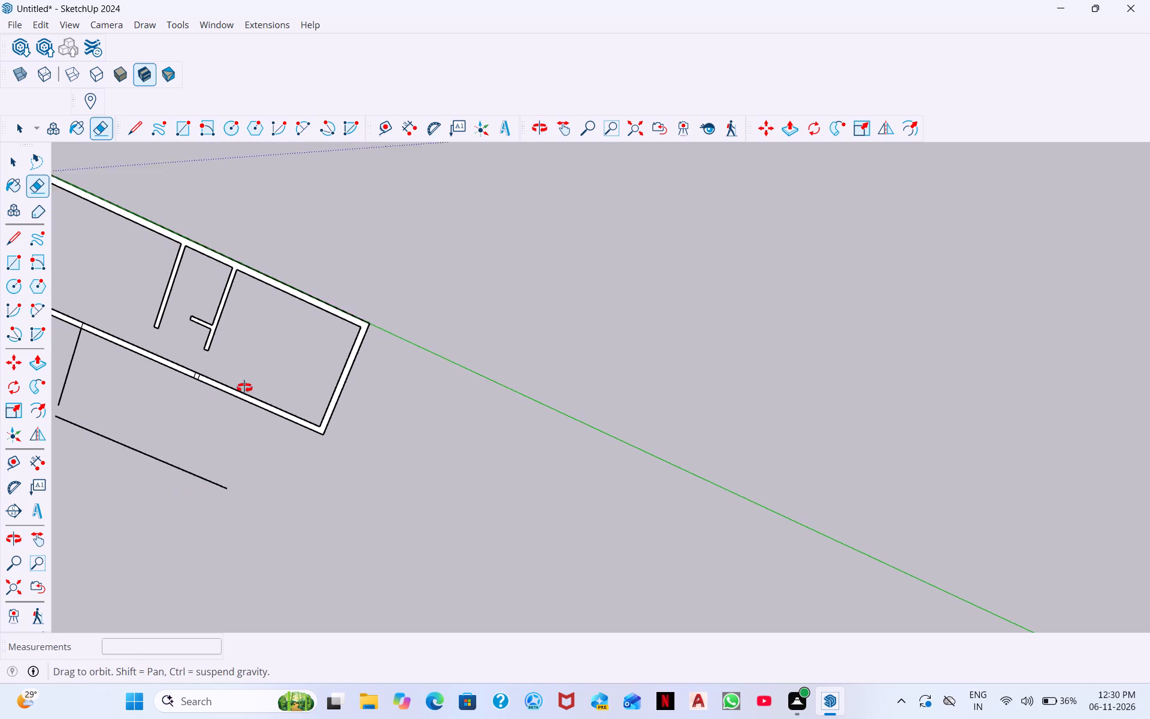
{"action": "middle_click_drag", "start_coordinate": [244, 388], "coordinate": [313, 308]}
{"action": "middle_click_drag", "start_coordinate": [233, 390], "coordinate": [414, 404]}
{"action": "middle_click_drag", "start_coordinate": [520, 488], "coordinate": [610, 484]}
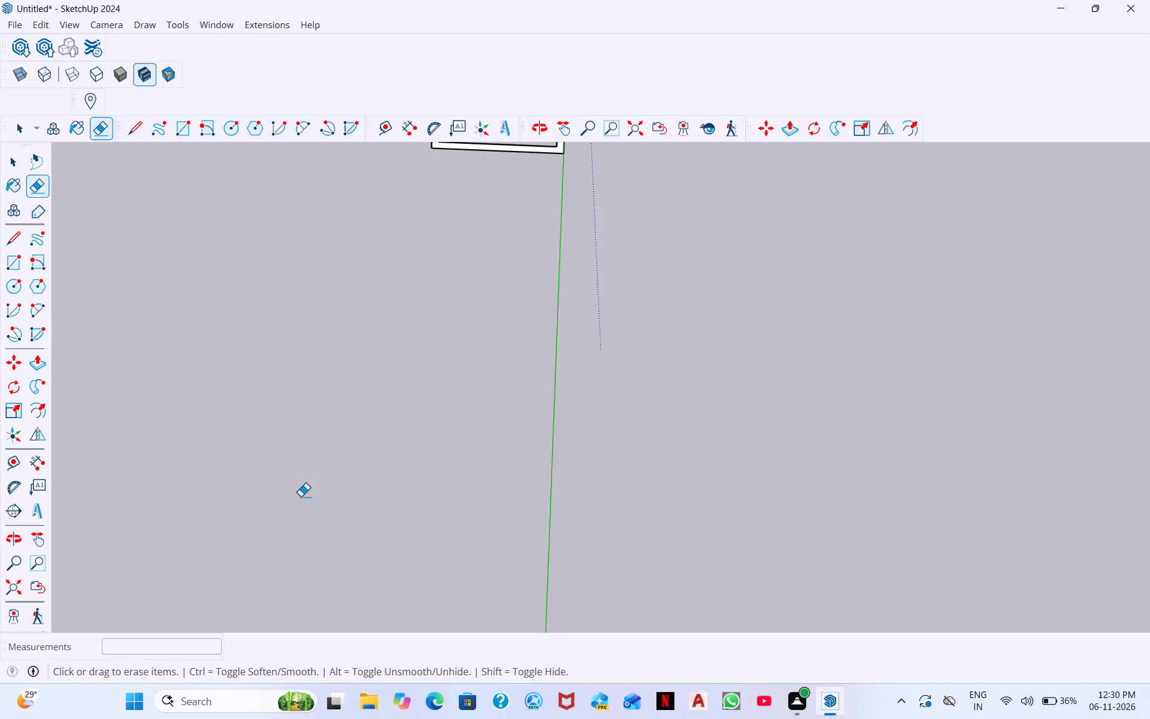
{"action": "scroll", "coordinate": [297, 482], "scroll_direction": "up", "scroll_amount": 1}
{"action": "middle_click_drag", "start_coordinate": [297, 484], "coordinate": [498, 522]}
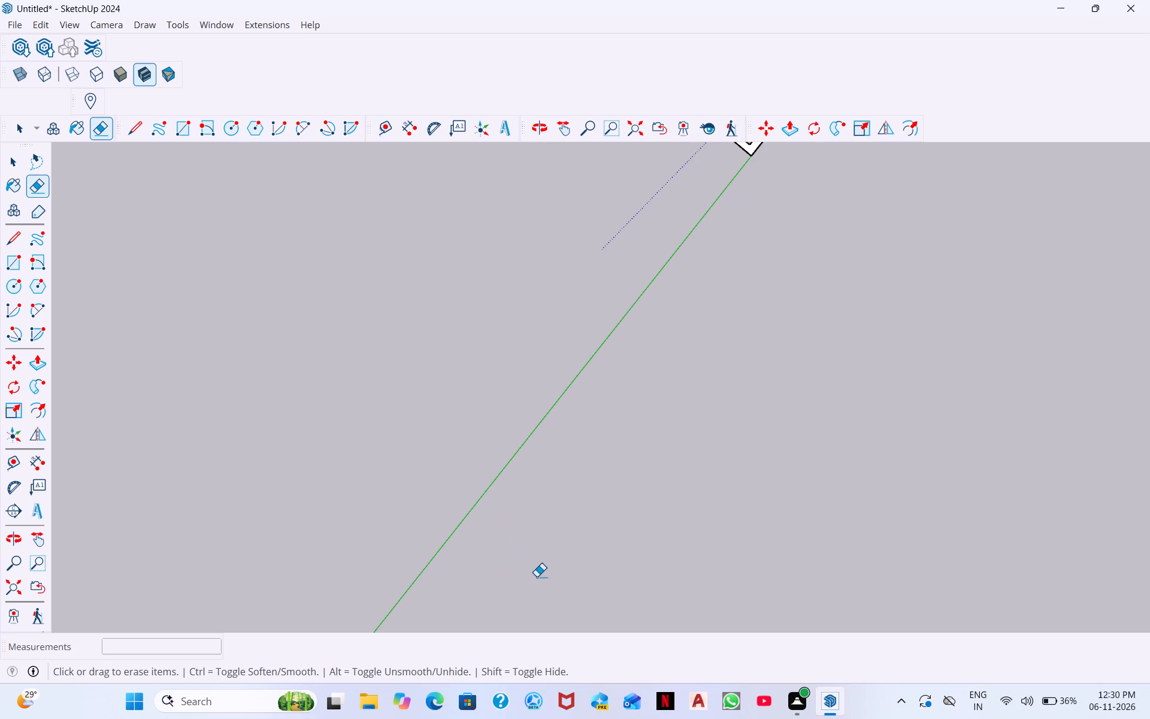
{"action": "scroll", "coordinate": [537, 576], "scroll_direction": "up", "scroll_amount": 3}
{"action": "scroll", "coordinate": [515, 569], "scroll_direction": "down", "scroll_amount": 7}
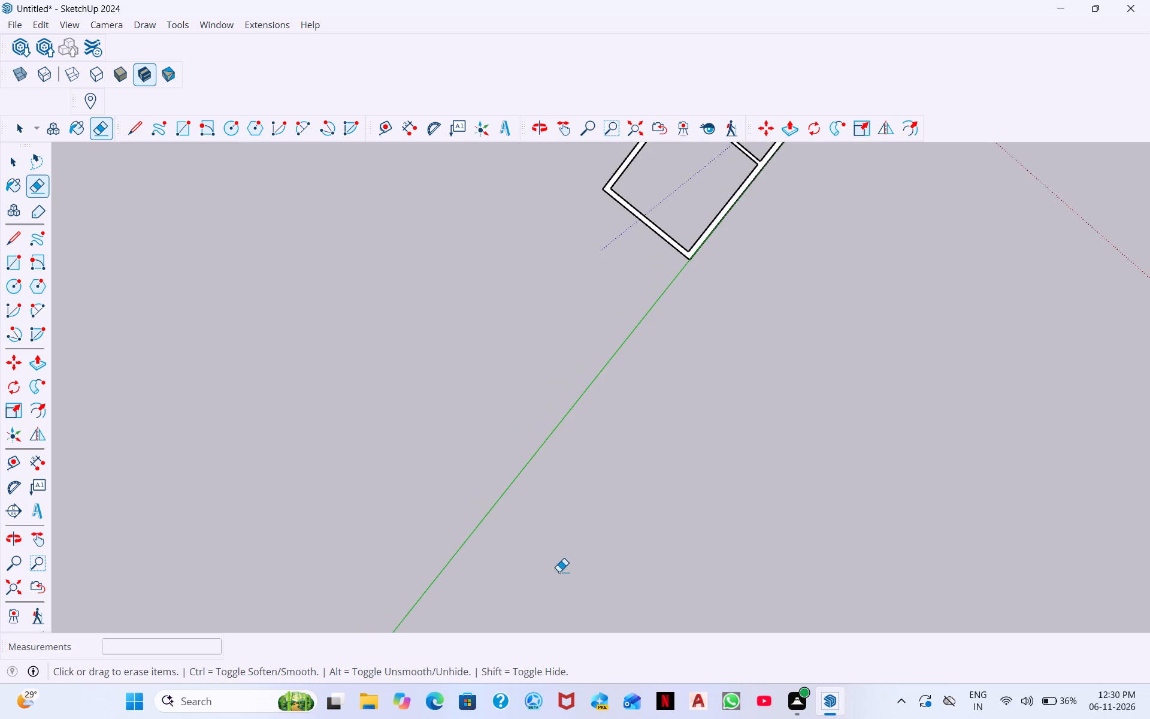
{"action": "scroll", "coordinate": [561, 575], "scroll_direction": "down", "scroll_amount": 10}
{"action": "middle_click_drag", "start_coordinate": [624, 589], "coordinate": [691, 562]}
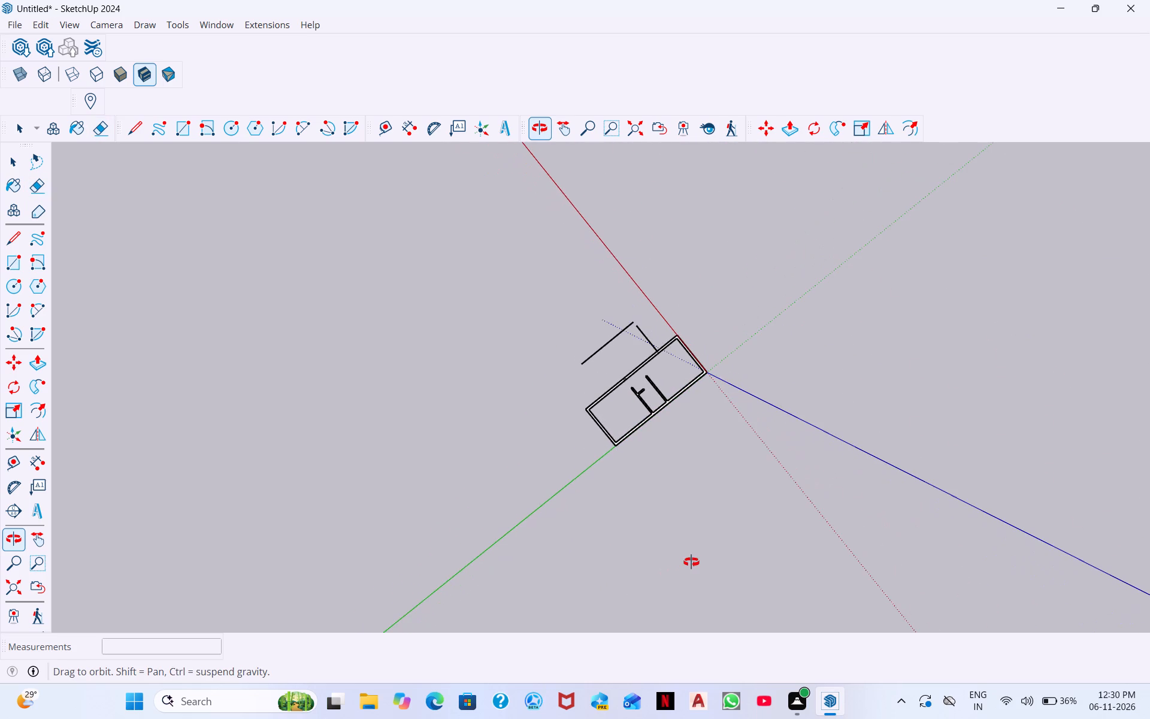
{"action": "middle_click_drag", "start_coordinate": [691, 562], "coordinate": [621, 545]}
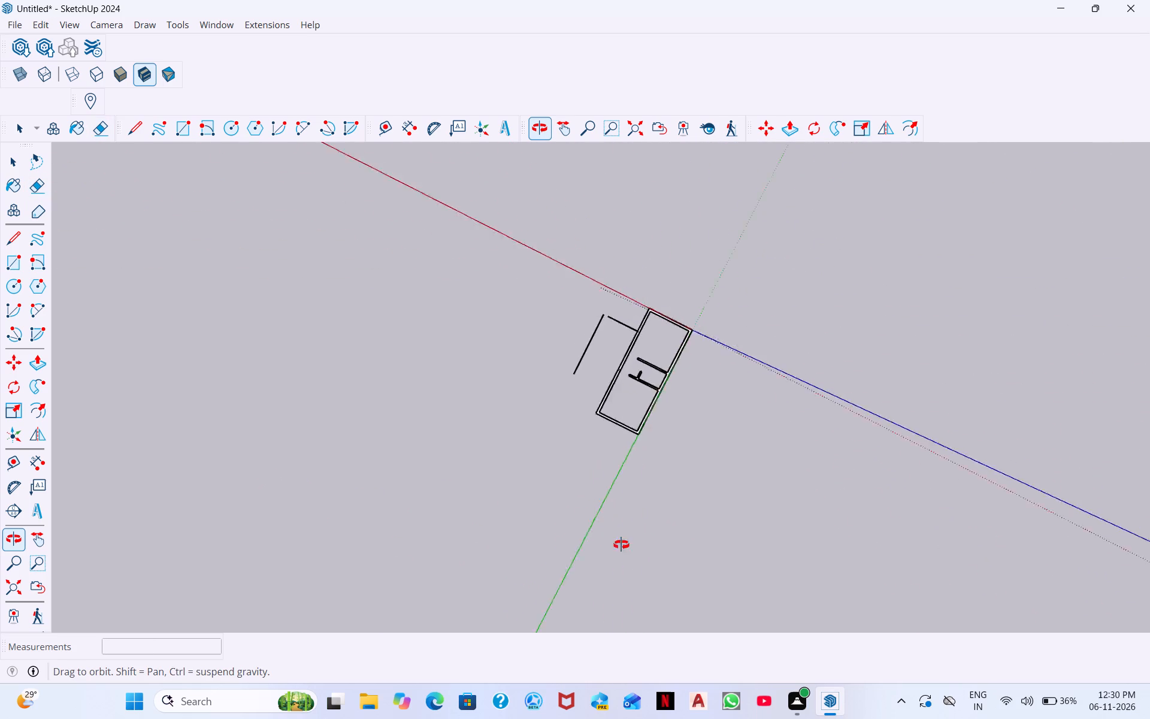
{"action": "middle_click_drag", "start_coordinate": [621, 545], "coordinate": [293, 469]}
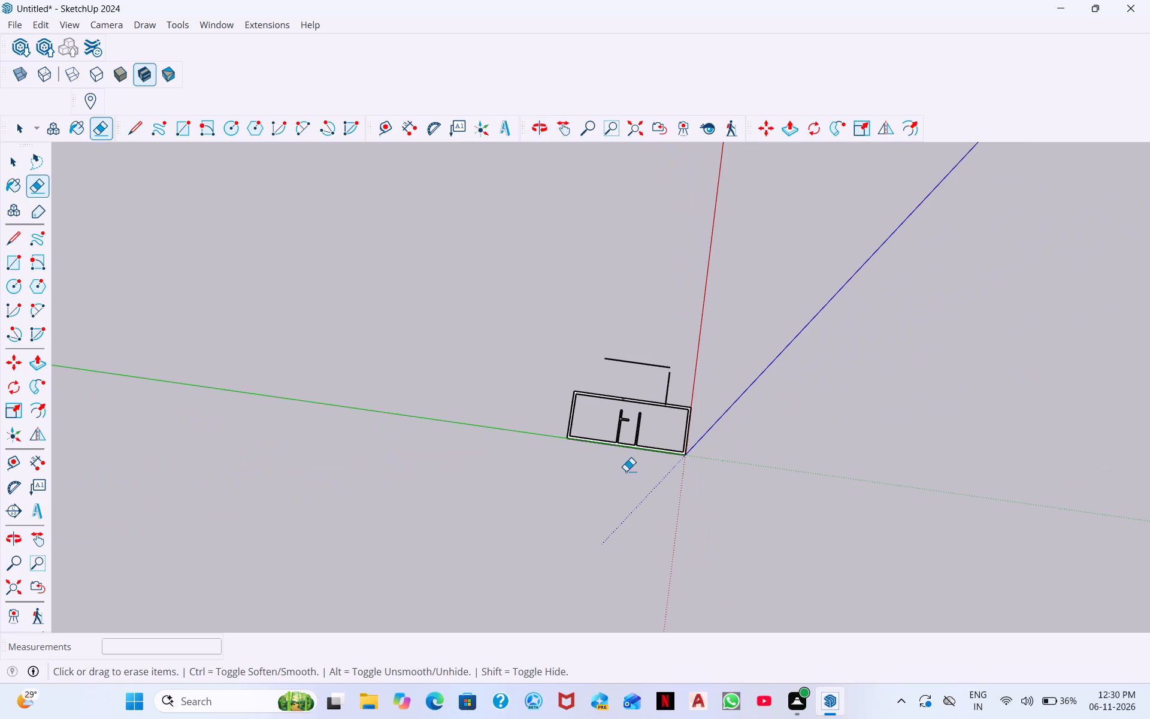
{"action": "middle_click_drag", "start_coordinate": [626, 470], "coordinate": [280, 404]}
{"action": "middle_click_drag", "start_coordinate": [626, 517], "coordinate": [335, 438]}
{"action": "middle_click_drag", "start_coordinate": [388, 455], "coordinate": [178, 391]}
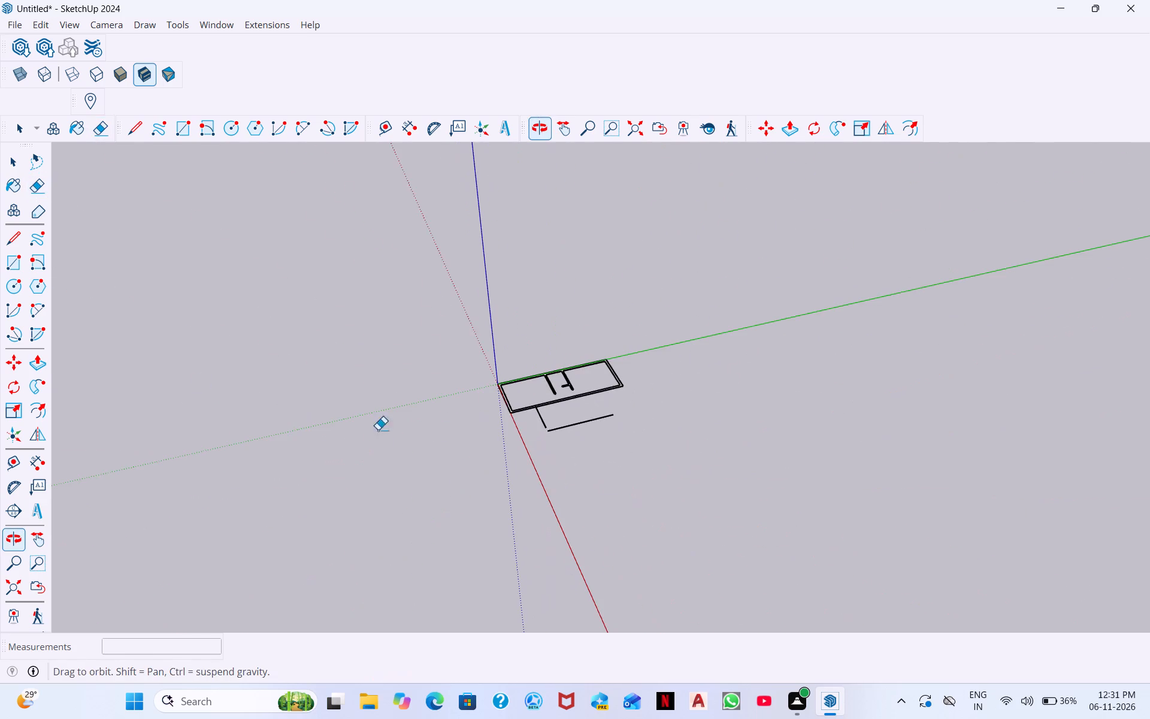
Draw a line across the outer wall and about 6" beyond it, aligned with the unbranched partition's side facing the branched partition.
{"action": "scroll", "coordinate": [552, 421], "scroll_direction": "up", "scroll_amount": 4}
{"action": "scroll", "coordinate": [637, 443], "scroll_direction": "up", "scroll_amount": 9}
{"action": "scroll", "coordinate": [585, 416], "scroll_direction": "up", "scroll_amount": 4}
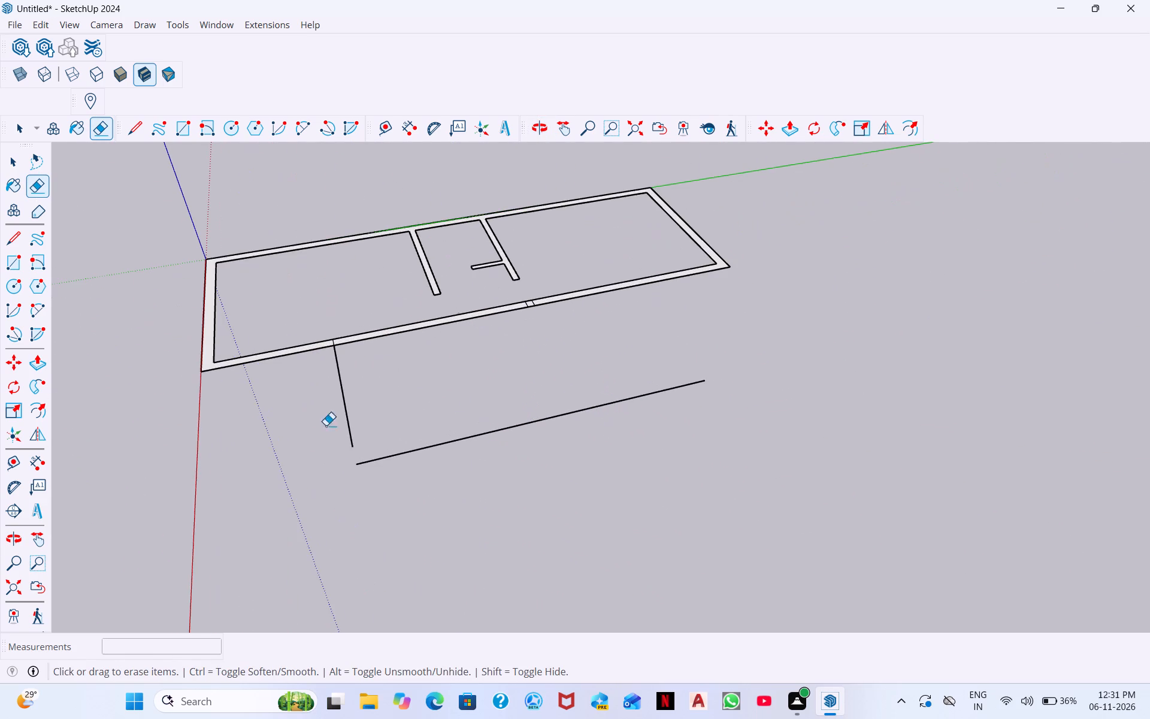
{"action": "middle_click_drag", "start_coordinate": [665, 415], "coordinate": [649, 458]}
{"action": "scroll", "coordinate": [510, 386], "scroll_direction": "up", "scroll_amount": 6}
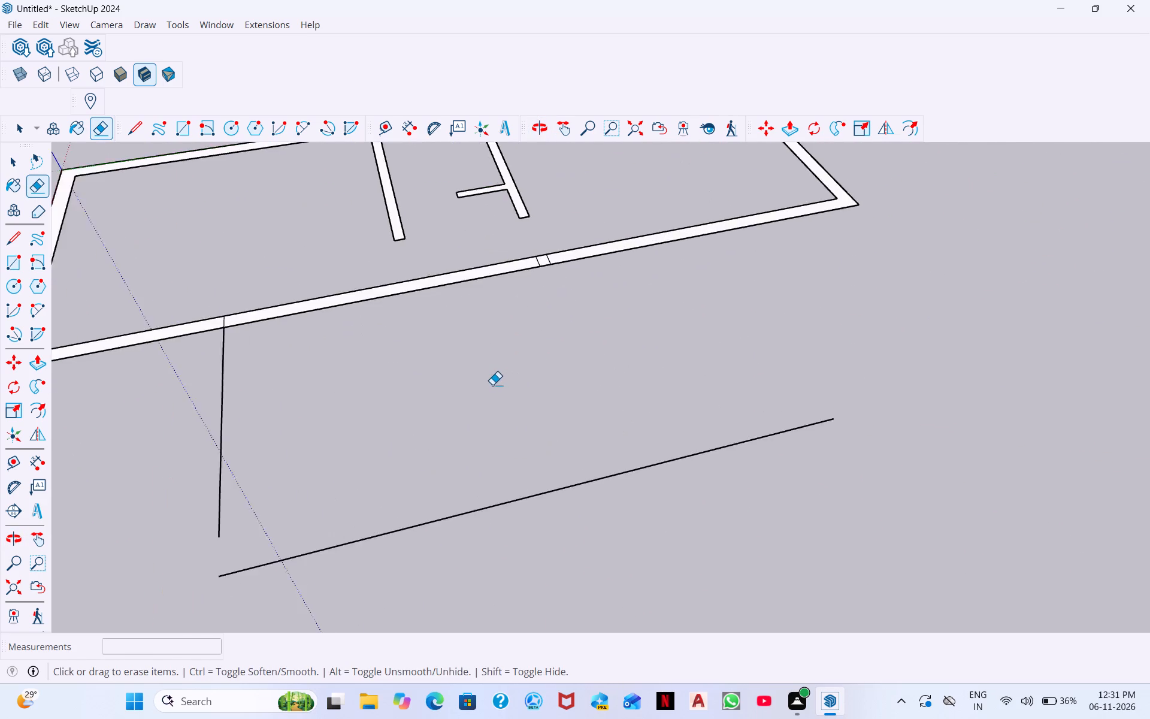
{"action": "scroll", "coordinate": [492, 385], "scroll_direction": "up", "scroll_amount": 3}
{"action": "scroll", "coordinate": [447, 361], "scroll_direction": "down", "scroll_amount": 7}
{"action": "scroll", "coordinate": [391, 340], "scroll_direction": "up", "scroll_amount": 3}
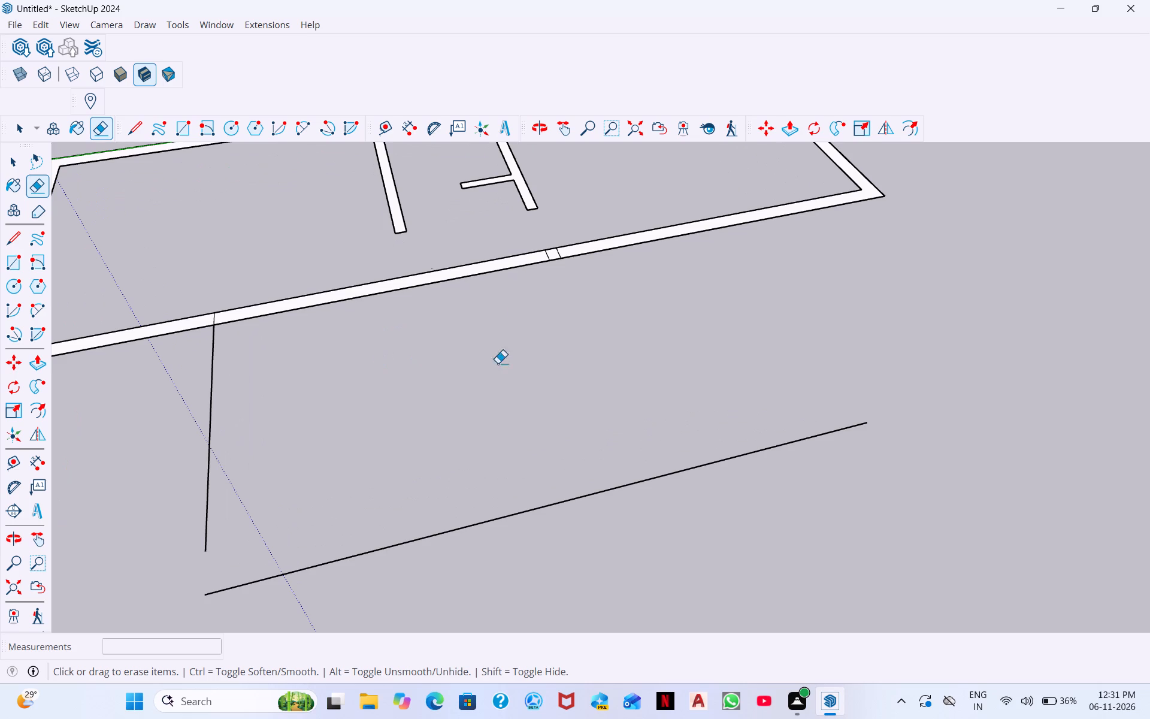
{"action": "left_click", "coordinate": [132, 134]}
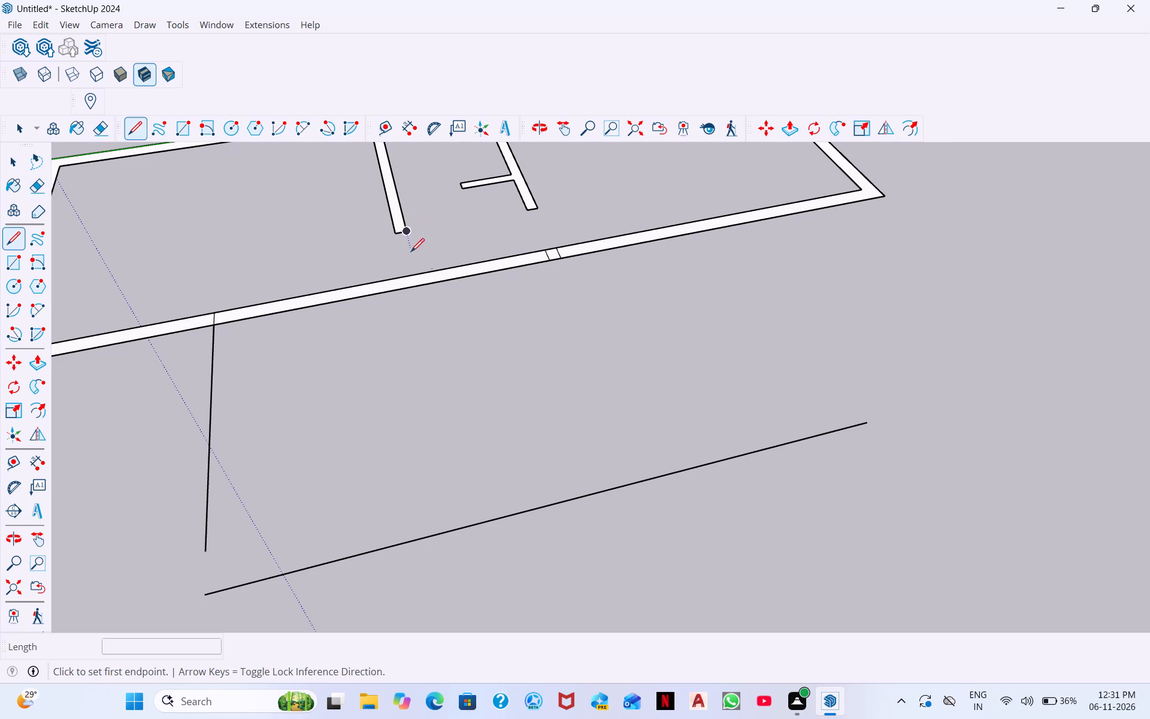
{"action": "left_click_drag", "start_coordinate": [417, 276], "coordinate": [417, 282]}
{"action": "left_click", "coordinate": [417, 286]}
{"action": "left_click", "coordinate": [417, 289]}
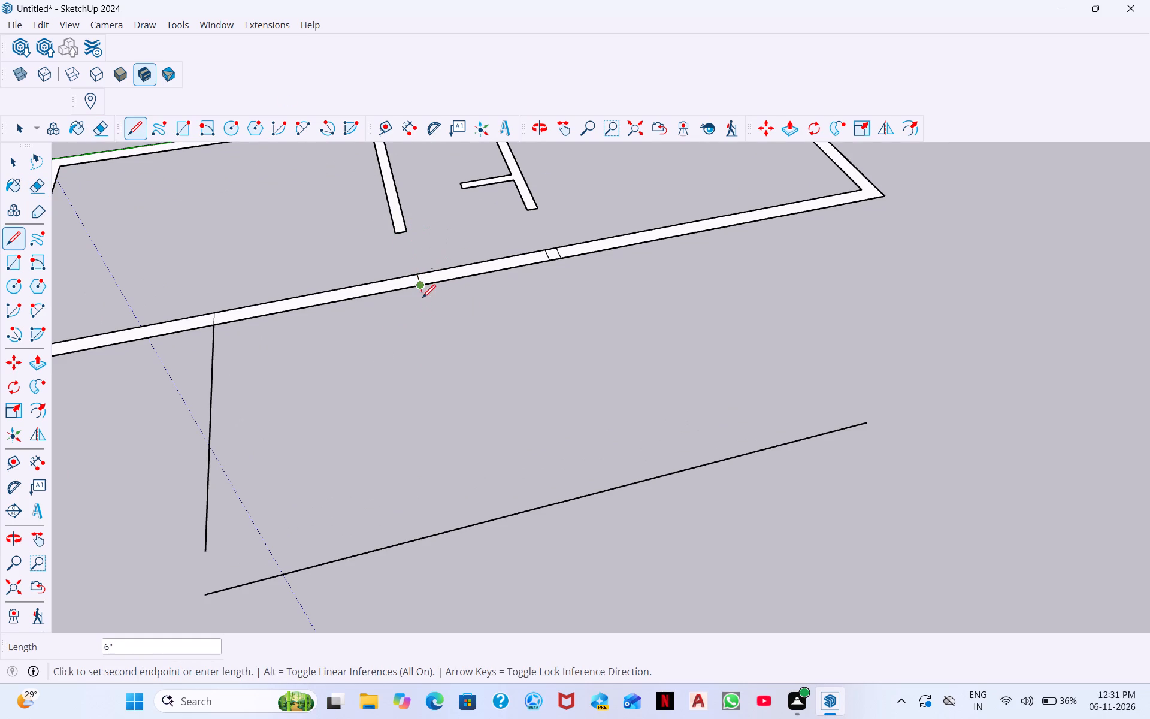
{"action": "left_click", "coordinate": [422, 297]}
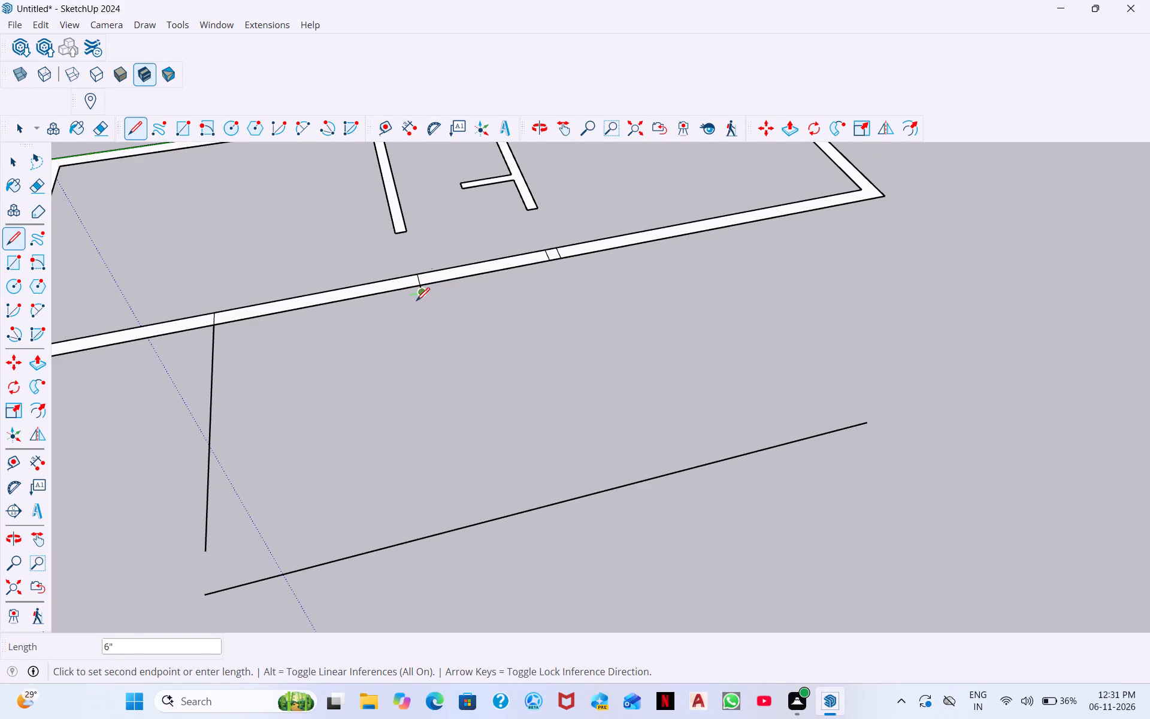
{"action": "key", "text": "space"}
{"action": "scroll", "coordinate": [352, 230], "scroll_direction": "up", "scroll_amount": 3}
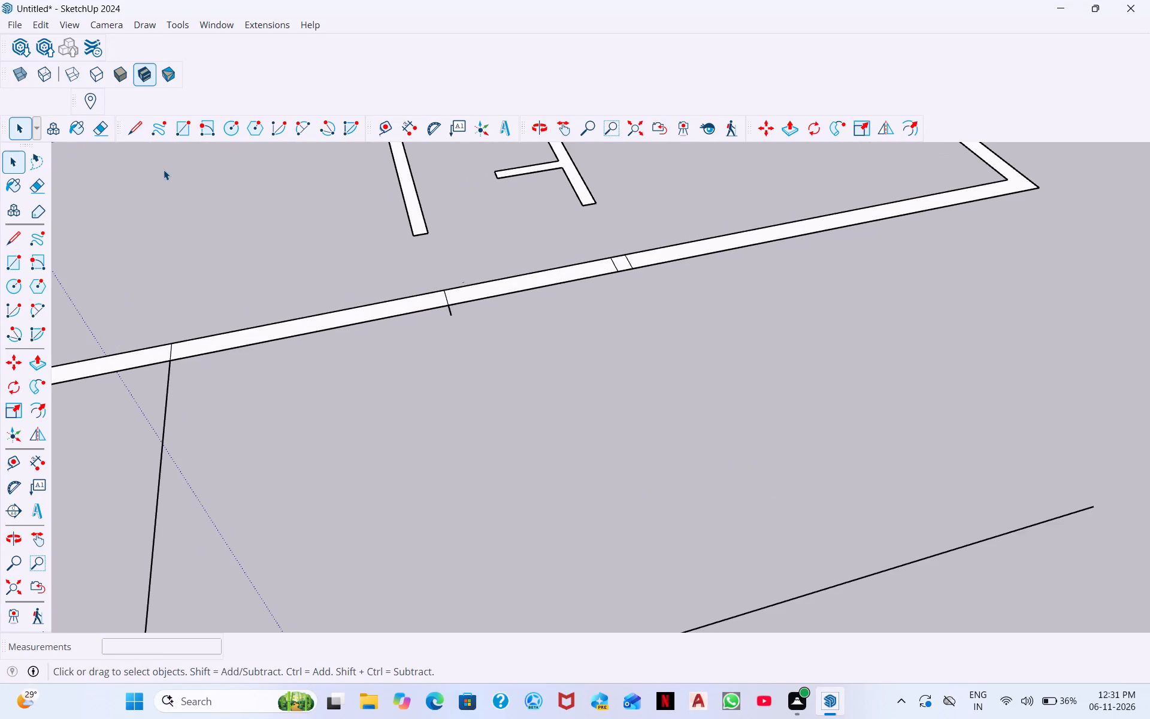
Draw a second line about 9 3/16" long across the outer wall, aligned with the unbranched partition's other side.
{"action": "left_click", "coordinate": [135, 129]}
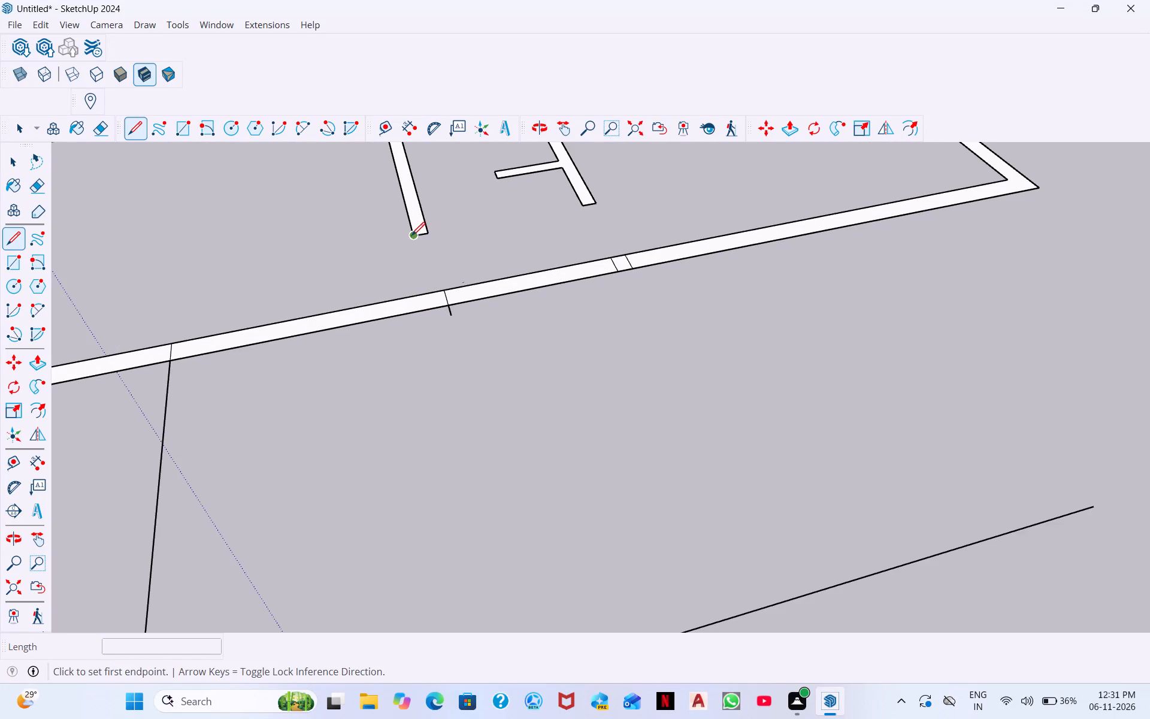
{"action": "left_click", "coordinate": [428, 295]}
{"action": "left_click", "coordinate": [432, 309]}
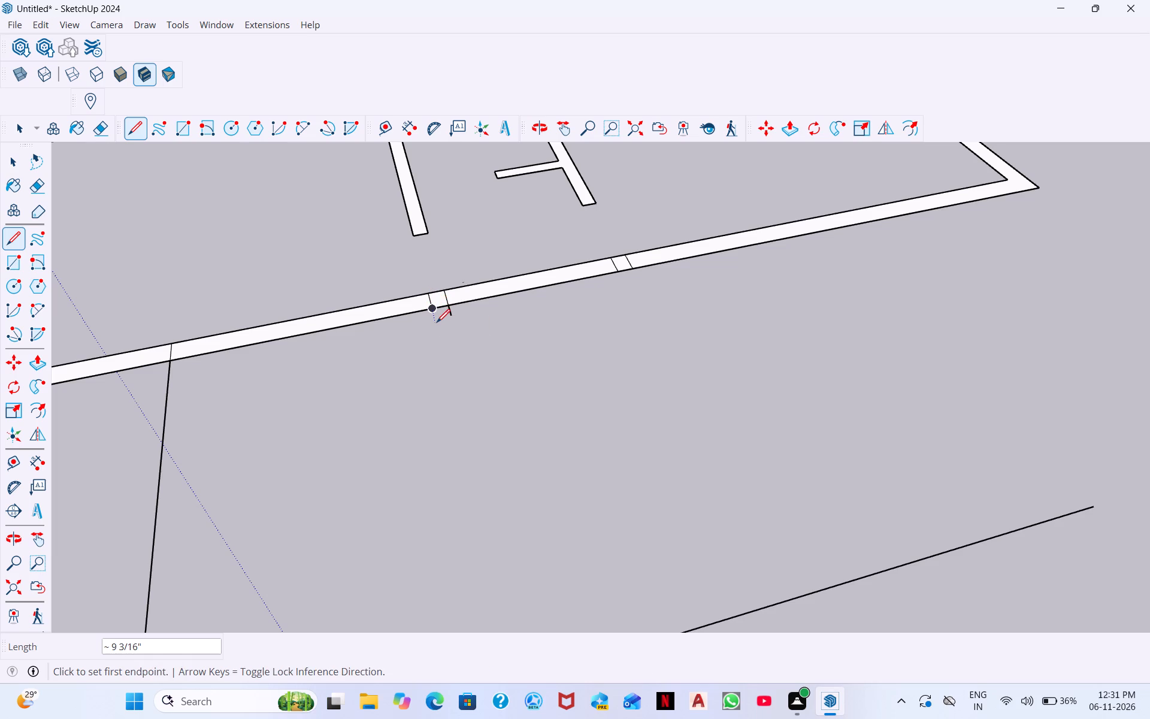
{"action": "left_click", "coordinate": [437, 322]}
{"action": "key", "text": "space"}
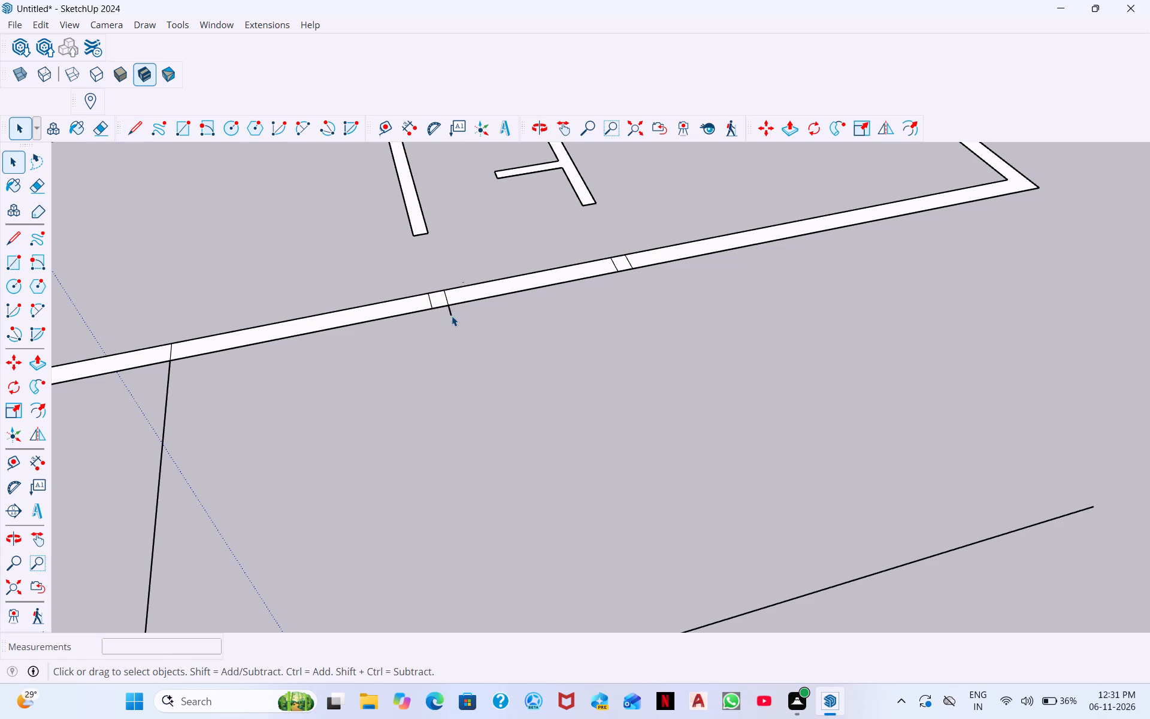
Erase the outer wall's two lines between the two pairs of cross lines, and the line end overhanging beside the opening.
{"action": "scroll", "coordinate": [501, 356], "scroll_direction": "down", "scroll_amount": 2}
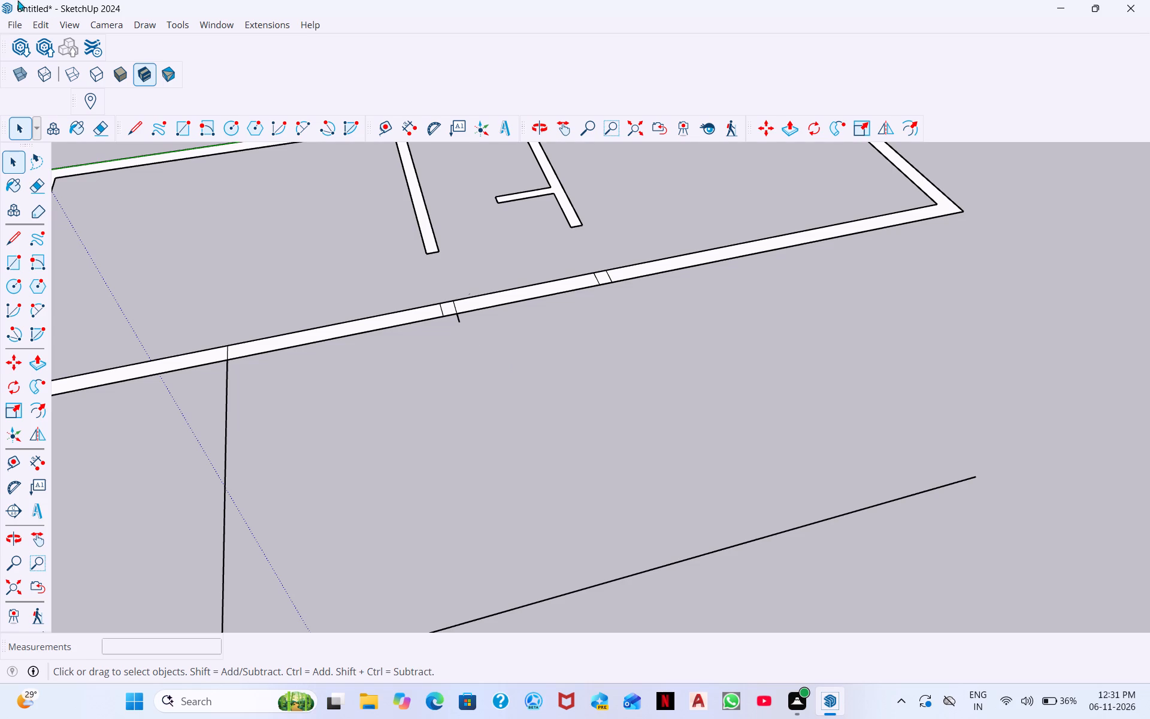
{"action": "left_click", "coordinate": [106, 131]}
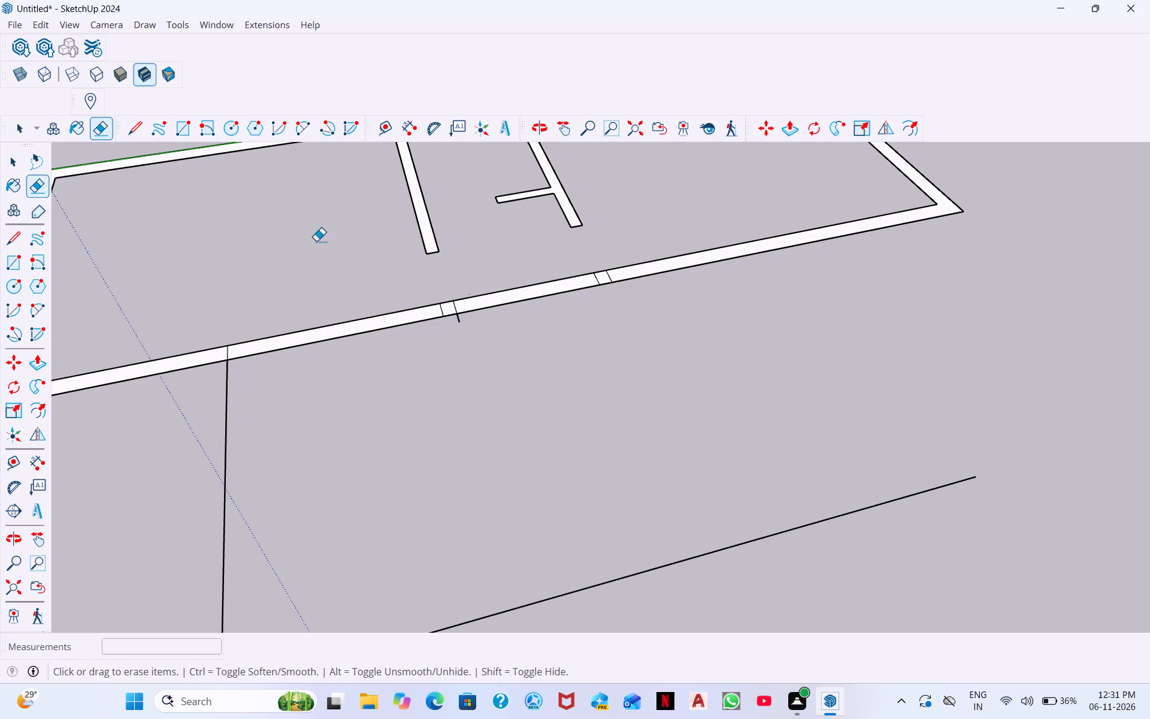
{"action": "left_click", "coordinate": [527, 309]}
{"action": "left_click", "coordinate": [516, 273]}
{"action": "left_click", "coordinate": [519, 291]}
{"action": "left_click_drag", "start_coordinate": [519, 289], "coordinate": [521, 305]}
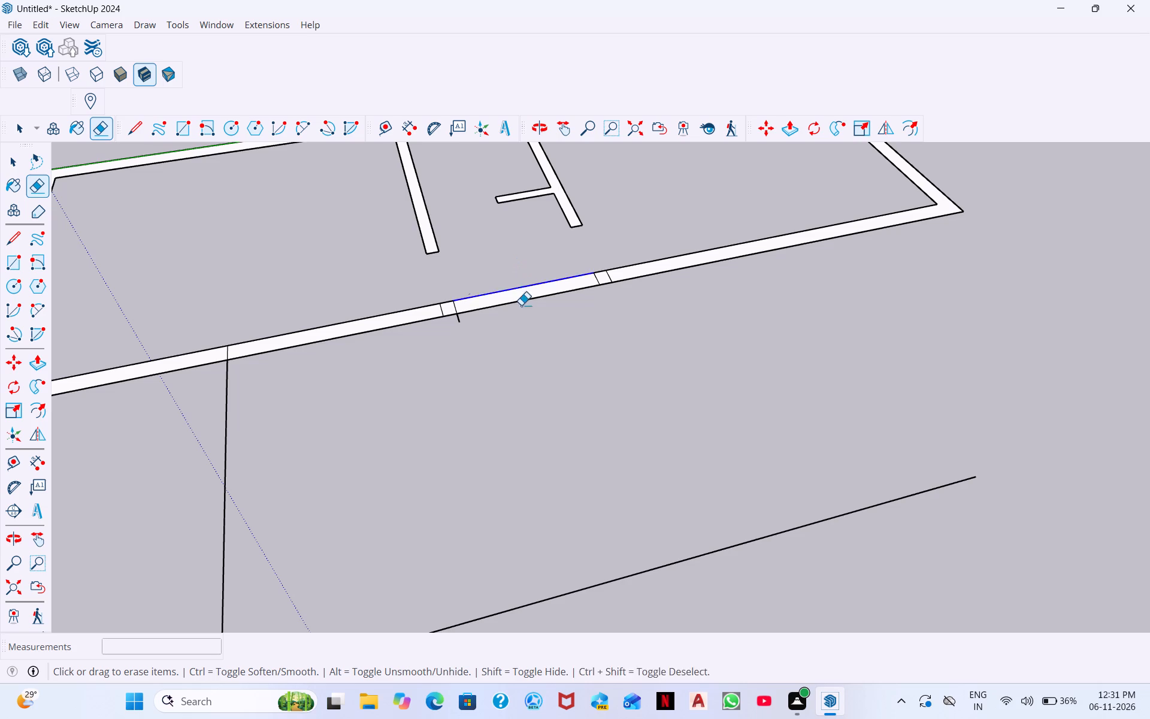
{"action": "left_click_drag", "start_coordinate": [521, 305], "coordinate": [522, 306]}
{"action": "scroll", "coordinate": [445, 342], "scroll_direction": "up", "scroll_amount": 5}
{"action": "left_click_drag", "start_coordinate": [461, 315], "coordinate": [483, 310]}
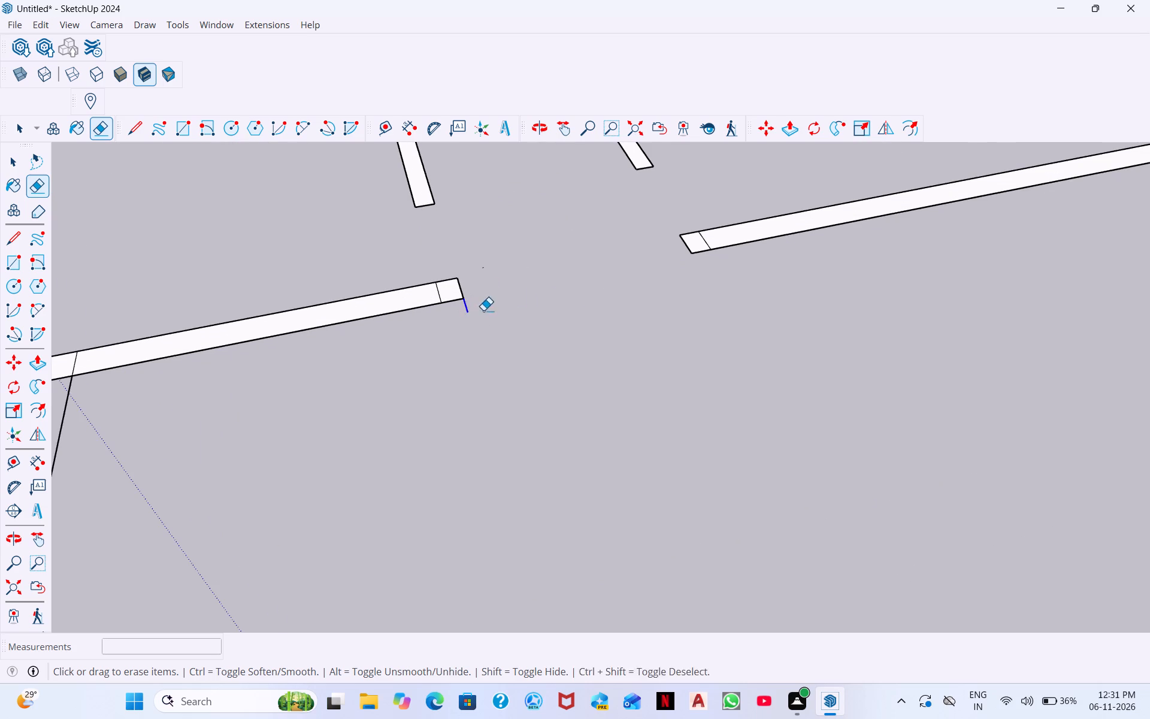
{"action": "left_click_drag", "start_coordinate": [483, 310], "coordinate": [486, 310]}
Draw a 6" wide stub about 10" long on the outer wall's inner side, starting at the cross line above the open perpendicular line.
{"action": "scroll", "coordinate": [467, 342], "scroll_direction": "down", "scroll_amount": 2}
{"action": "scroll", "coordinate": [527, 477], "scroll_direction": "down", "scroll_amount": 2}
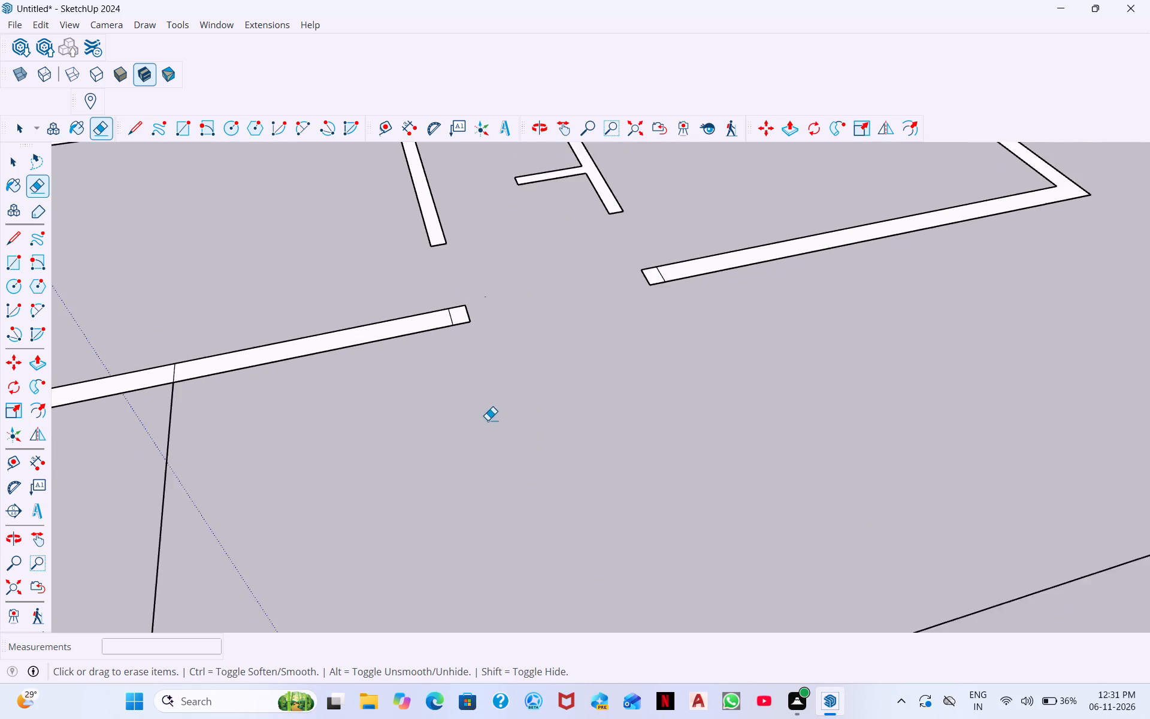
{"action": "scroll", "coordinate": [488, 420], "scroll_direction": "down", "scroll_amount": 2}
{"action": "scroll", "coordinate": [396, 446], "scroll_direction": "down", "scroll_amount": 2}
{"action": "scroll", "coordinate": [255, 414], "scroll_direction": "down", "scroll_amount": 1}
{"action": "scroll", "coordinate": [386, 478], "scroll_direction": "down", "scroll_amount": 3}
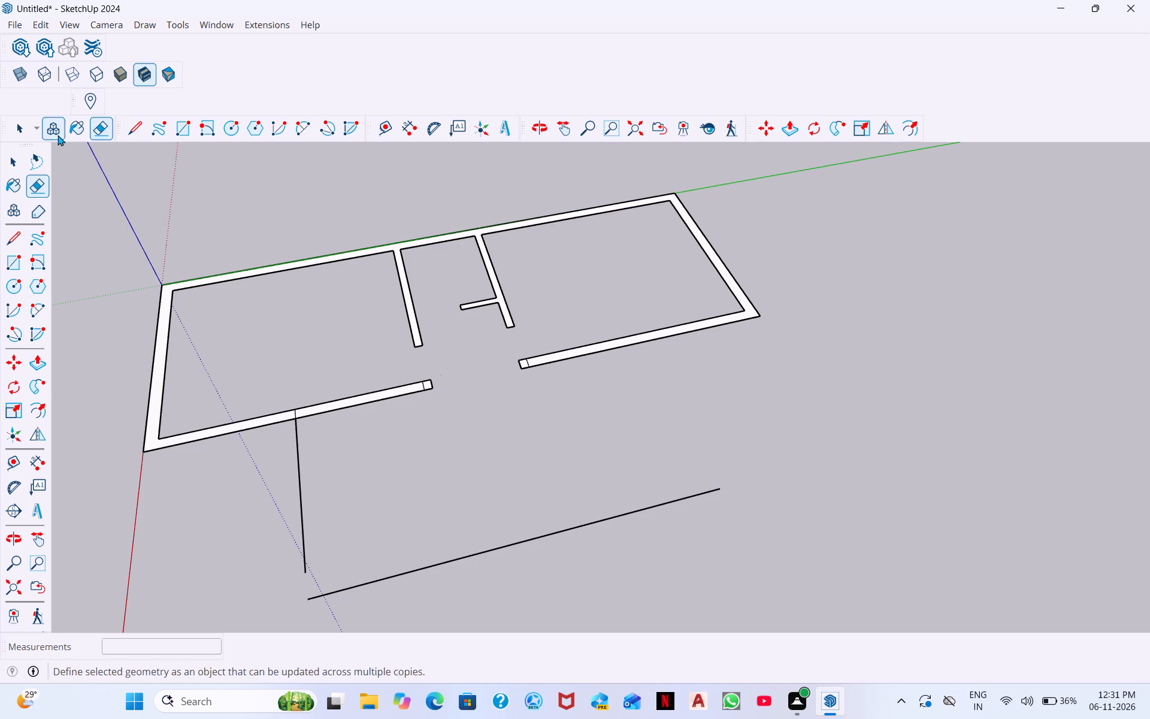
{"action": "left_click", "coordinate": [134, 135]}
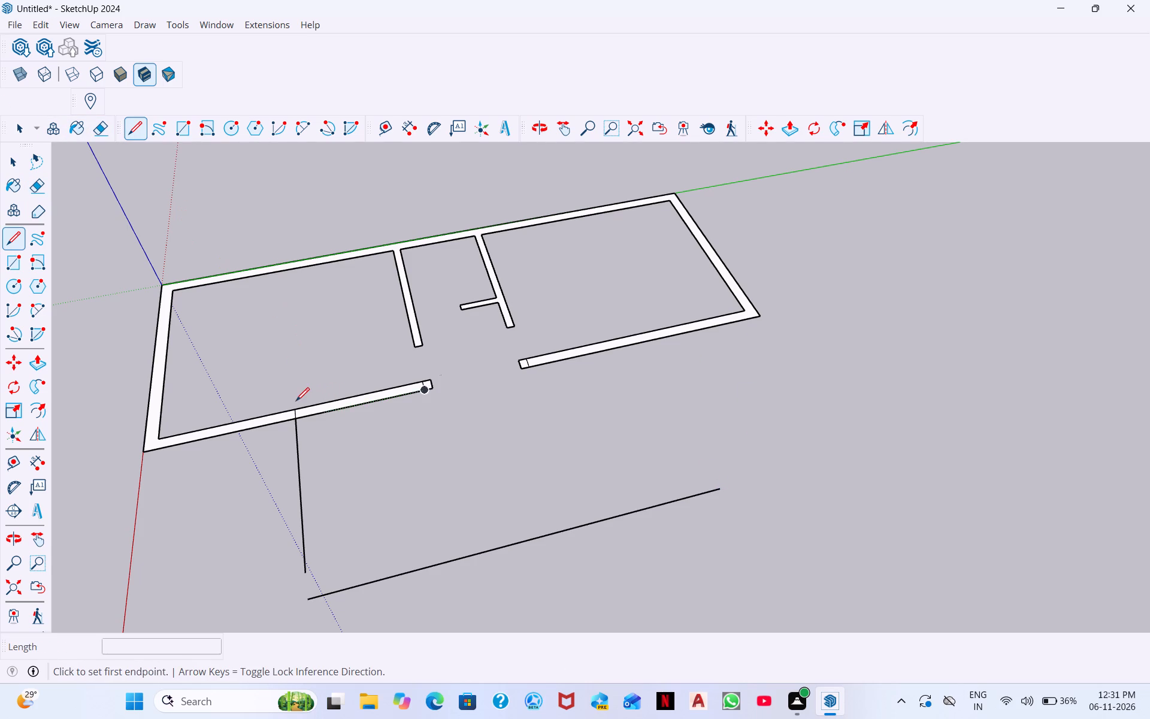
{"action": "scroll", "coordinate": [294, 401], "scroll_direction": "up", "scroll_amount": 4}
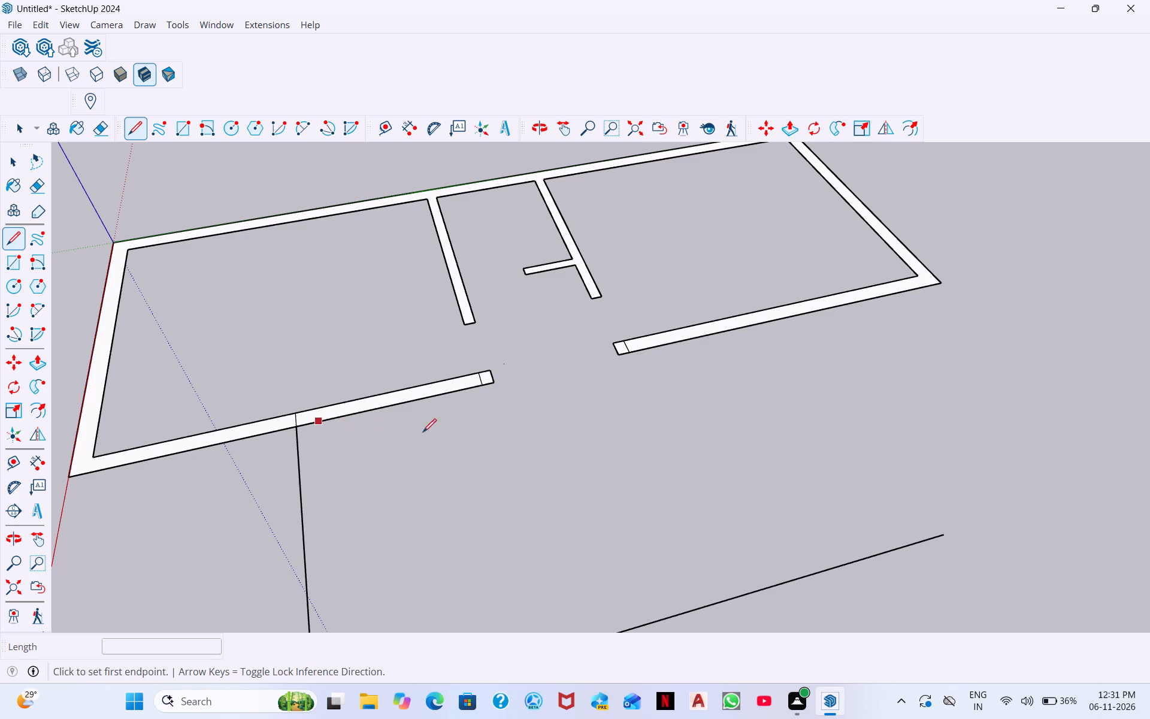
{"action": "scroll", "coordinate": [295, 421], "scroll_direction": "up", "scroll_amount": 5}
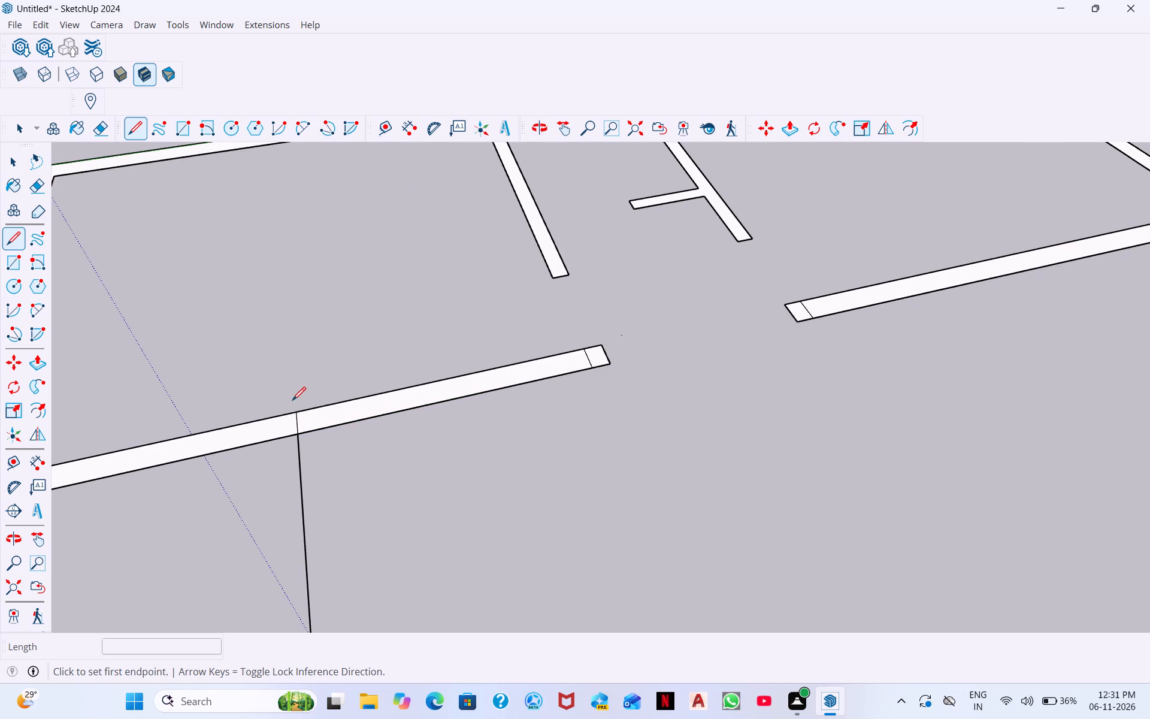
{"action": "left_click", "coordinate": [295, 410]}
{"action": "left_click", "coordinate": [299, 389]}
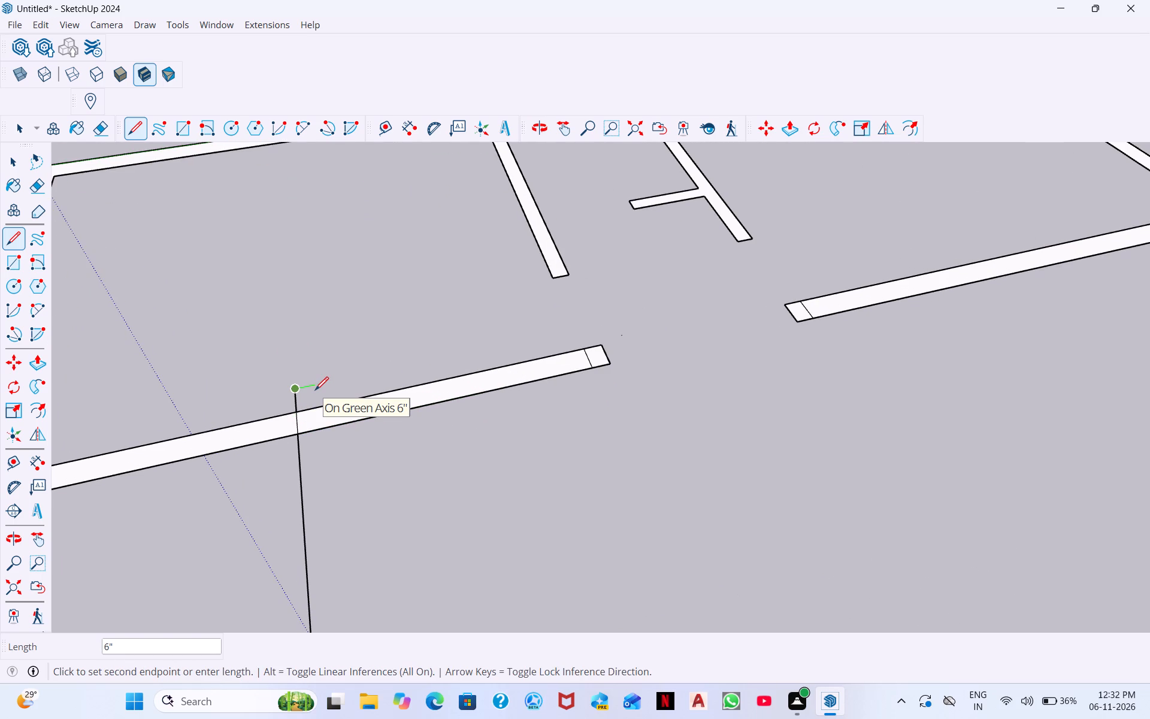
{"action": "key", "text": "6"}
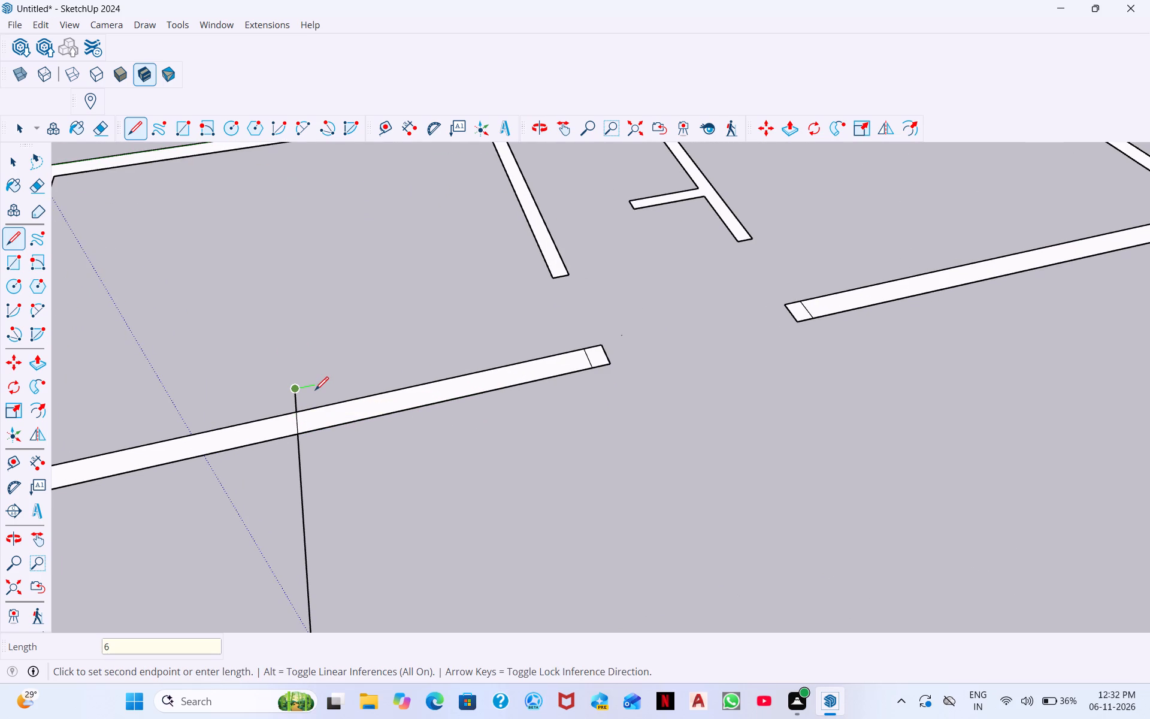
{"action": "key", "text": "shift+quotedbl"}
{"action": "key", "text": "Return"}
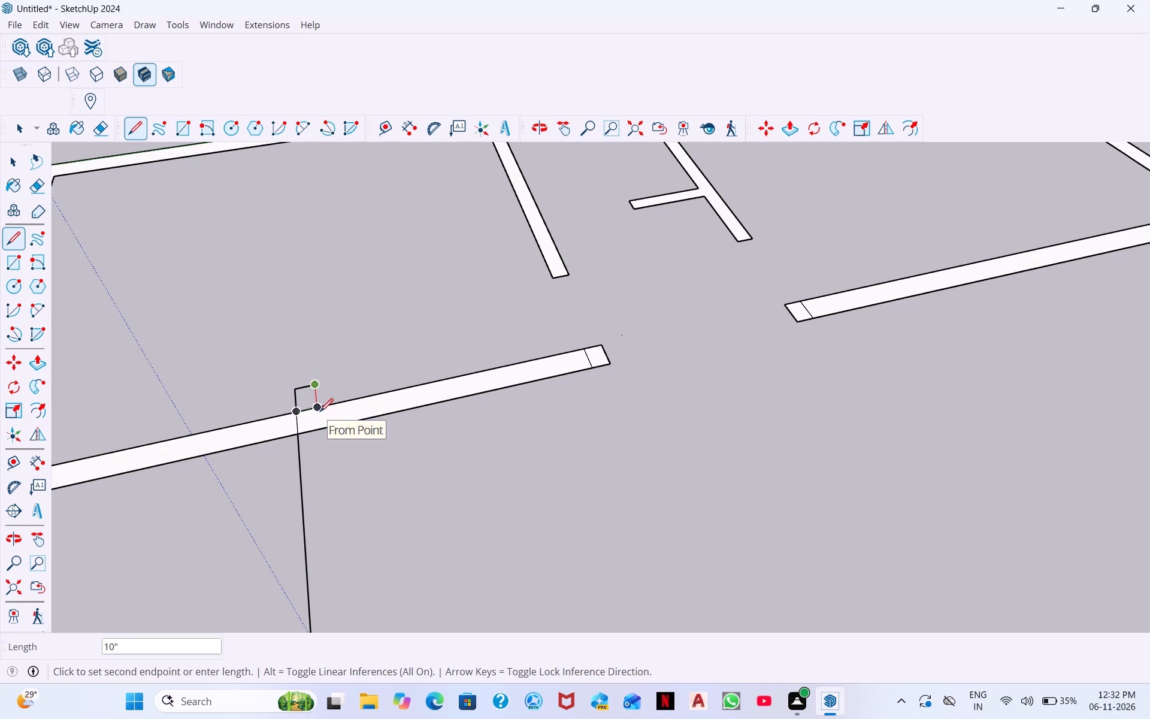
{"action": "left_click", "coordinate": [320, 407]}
Draw a line from the corner end of the long detached line to the outer edge of the outer wall.
{"action": "scroll", "coordinate": [311, 589], "scroll_direction": "down", "scroll_amount": 3}
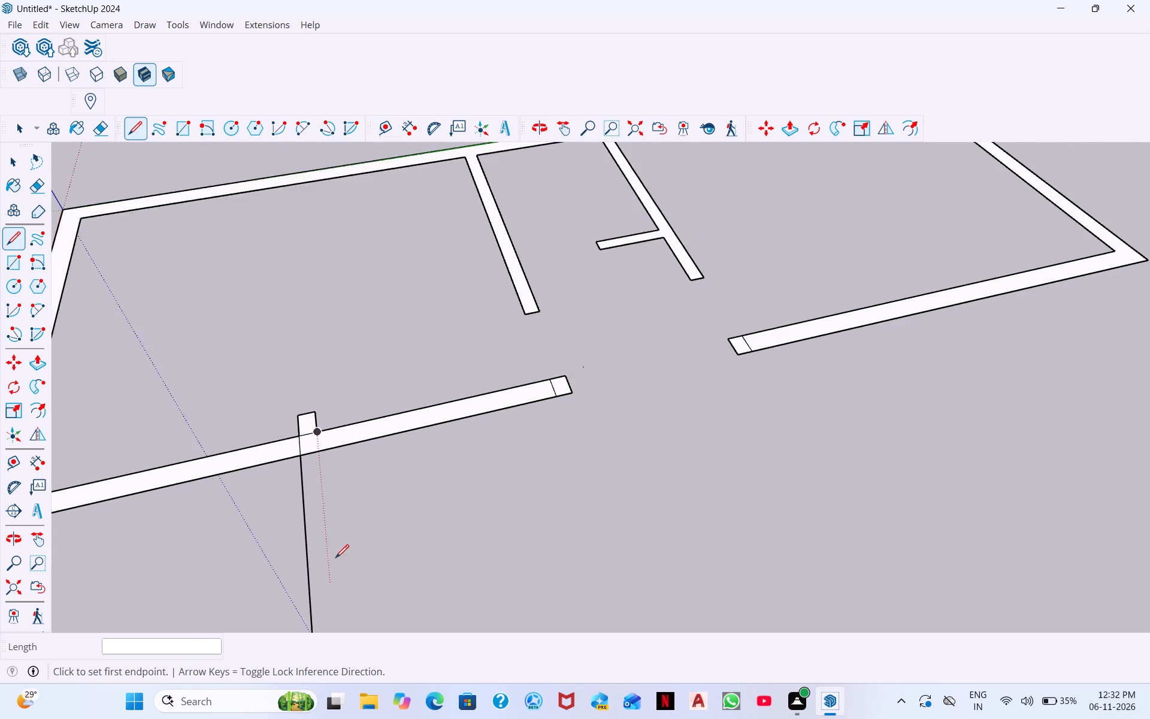
{"action": "scroll", "coordinate": [335, 558], "scroll_direction": "down", "scroll_amount": 7}
{"action": "middle_click_drag", "start_coordinate": [338, 564], "coordinate": [345, 625]}
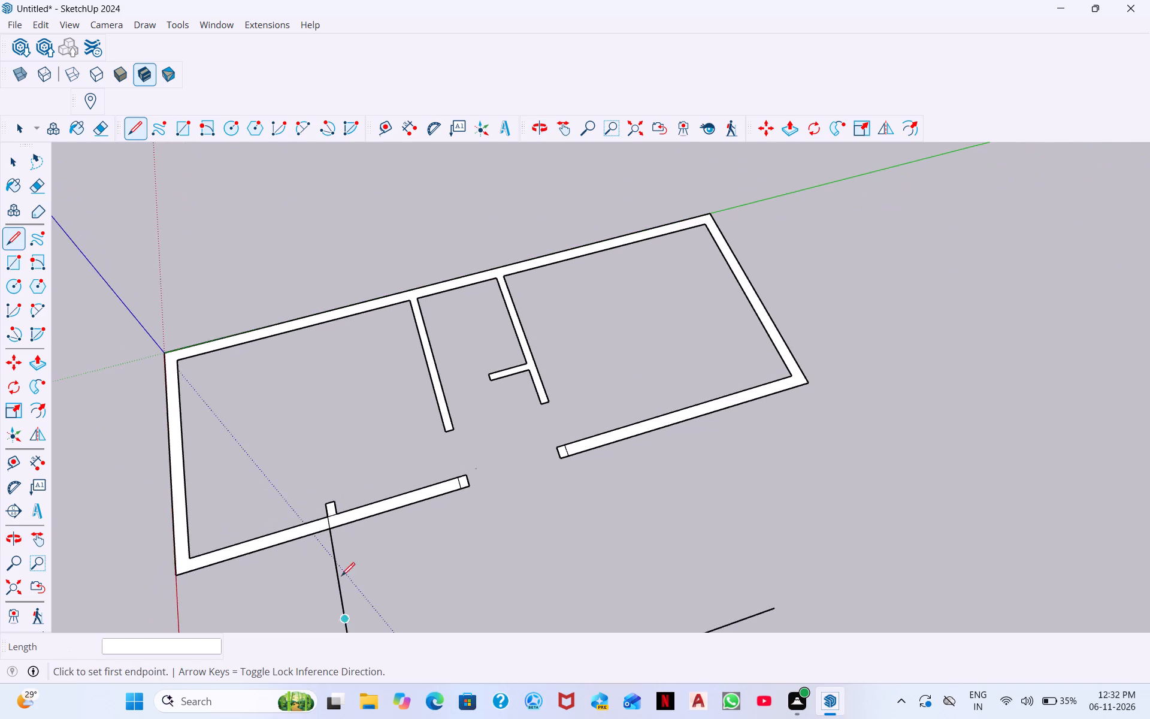
{"action": "scroll", "coordinate": [333, 566], "scroll_direction": "down", "scroll_amount": 3}
{"action": "scroll", "coordinate": [354, 569], "scroll_direction": "up", "scroll_amount": 3}
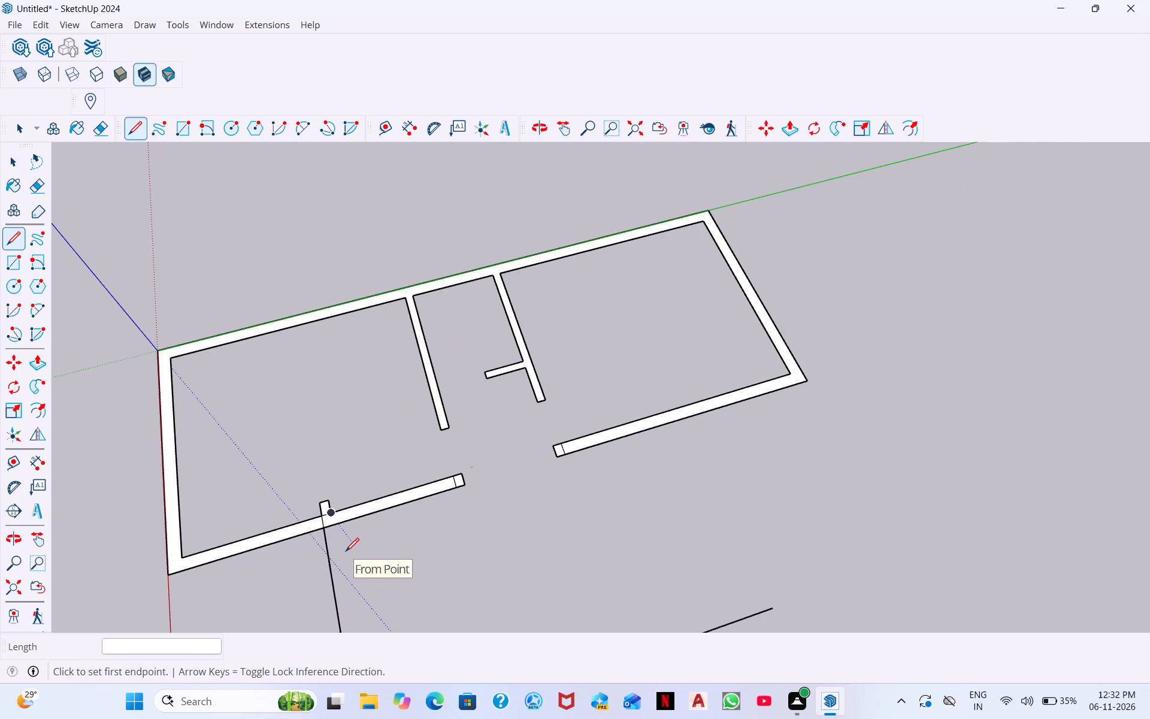
{"action": "key", "text": "Escape"}
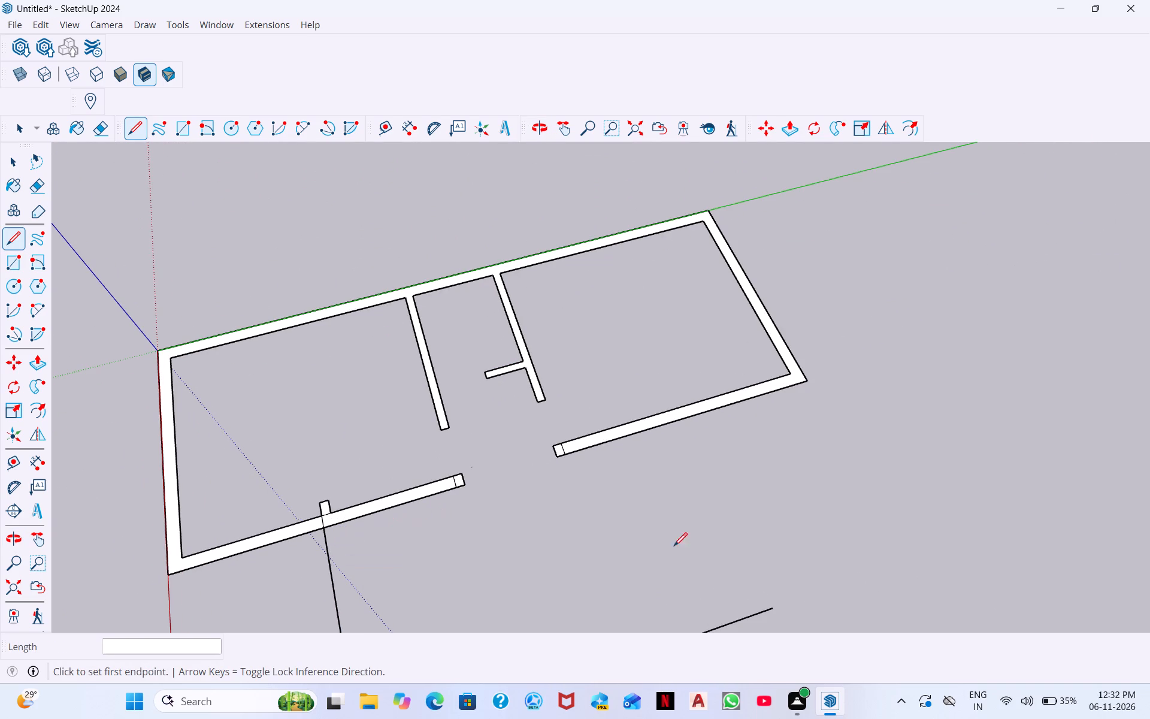
{"action": "left_click", "coordinate": [772, 608]}
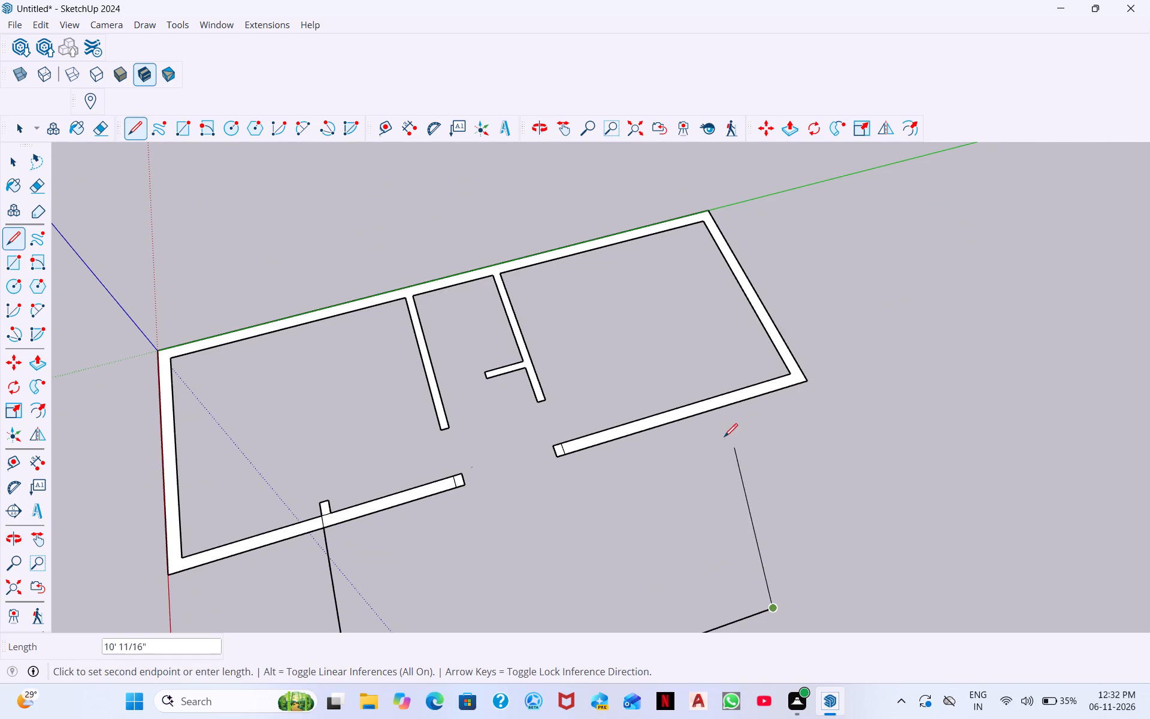
{"action": "left_click", "coordinate": [686, 418]}
{"action": "key", "text": "space"}
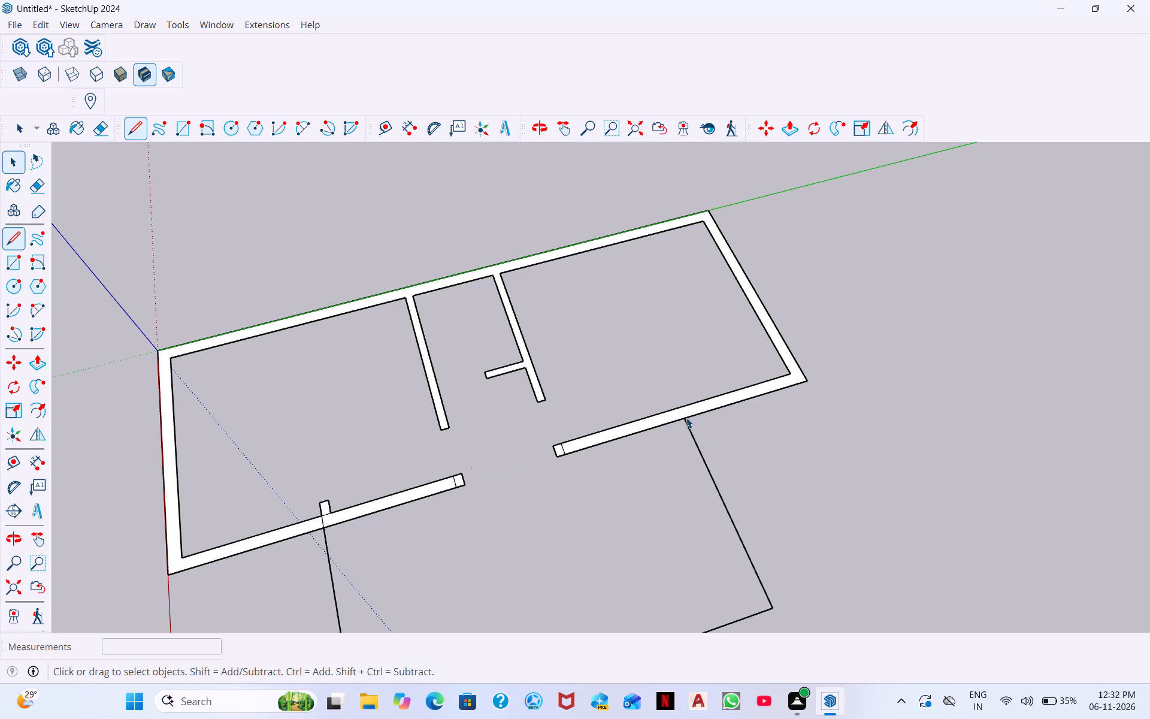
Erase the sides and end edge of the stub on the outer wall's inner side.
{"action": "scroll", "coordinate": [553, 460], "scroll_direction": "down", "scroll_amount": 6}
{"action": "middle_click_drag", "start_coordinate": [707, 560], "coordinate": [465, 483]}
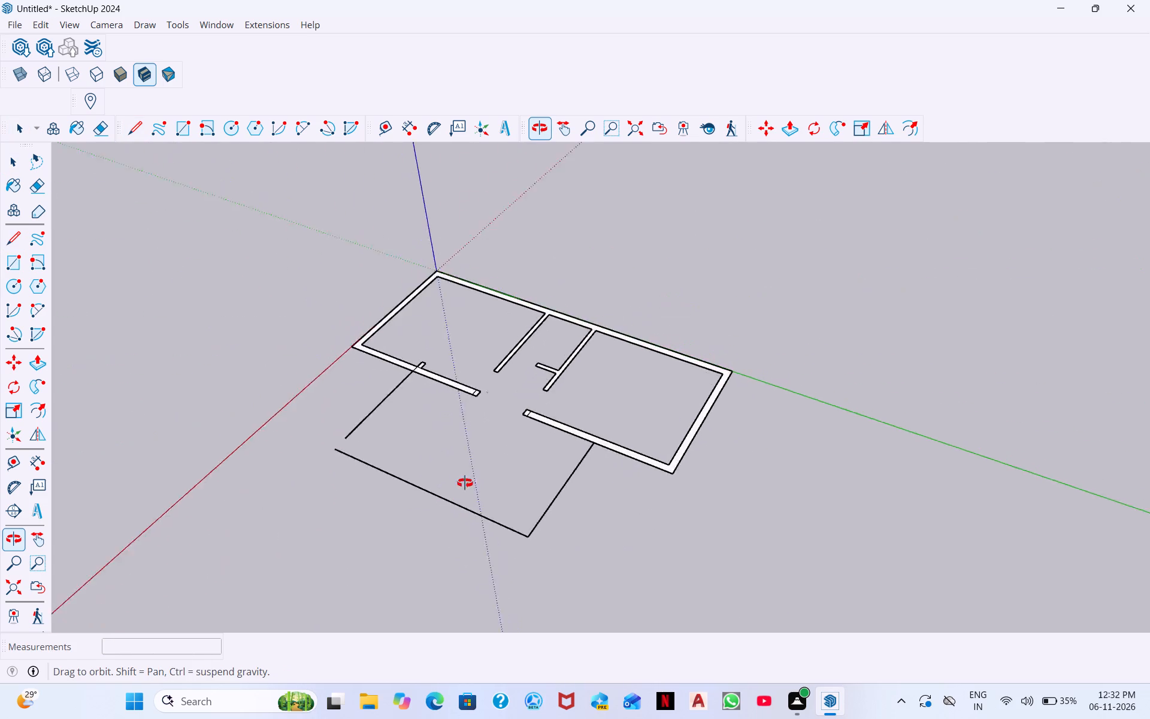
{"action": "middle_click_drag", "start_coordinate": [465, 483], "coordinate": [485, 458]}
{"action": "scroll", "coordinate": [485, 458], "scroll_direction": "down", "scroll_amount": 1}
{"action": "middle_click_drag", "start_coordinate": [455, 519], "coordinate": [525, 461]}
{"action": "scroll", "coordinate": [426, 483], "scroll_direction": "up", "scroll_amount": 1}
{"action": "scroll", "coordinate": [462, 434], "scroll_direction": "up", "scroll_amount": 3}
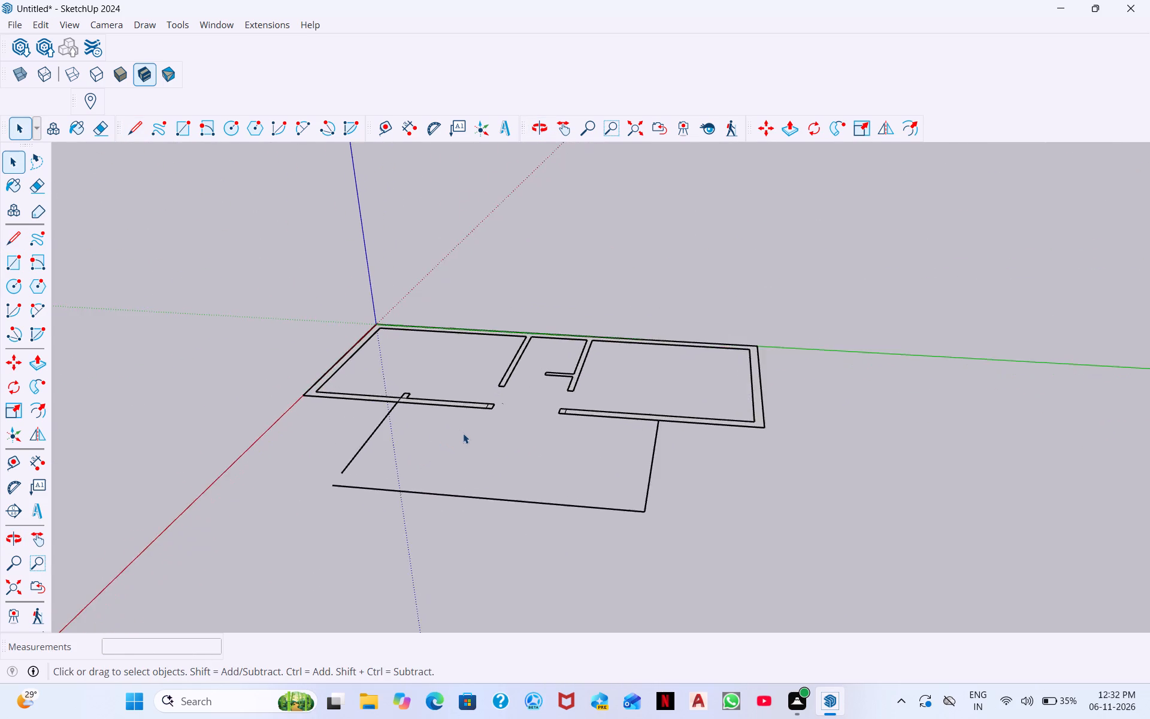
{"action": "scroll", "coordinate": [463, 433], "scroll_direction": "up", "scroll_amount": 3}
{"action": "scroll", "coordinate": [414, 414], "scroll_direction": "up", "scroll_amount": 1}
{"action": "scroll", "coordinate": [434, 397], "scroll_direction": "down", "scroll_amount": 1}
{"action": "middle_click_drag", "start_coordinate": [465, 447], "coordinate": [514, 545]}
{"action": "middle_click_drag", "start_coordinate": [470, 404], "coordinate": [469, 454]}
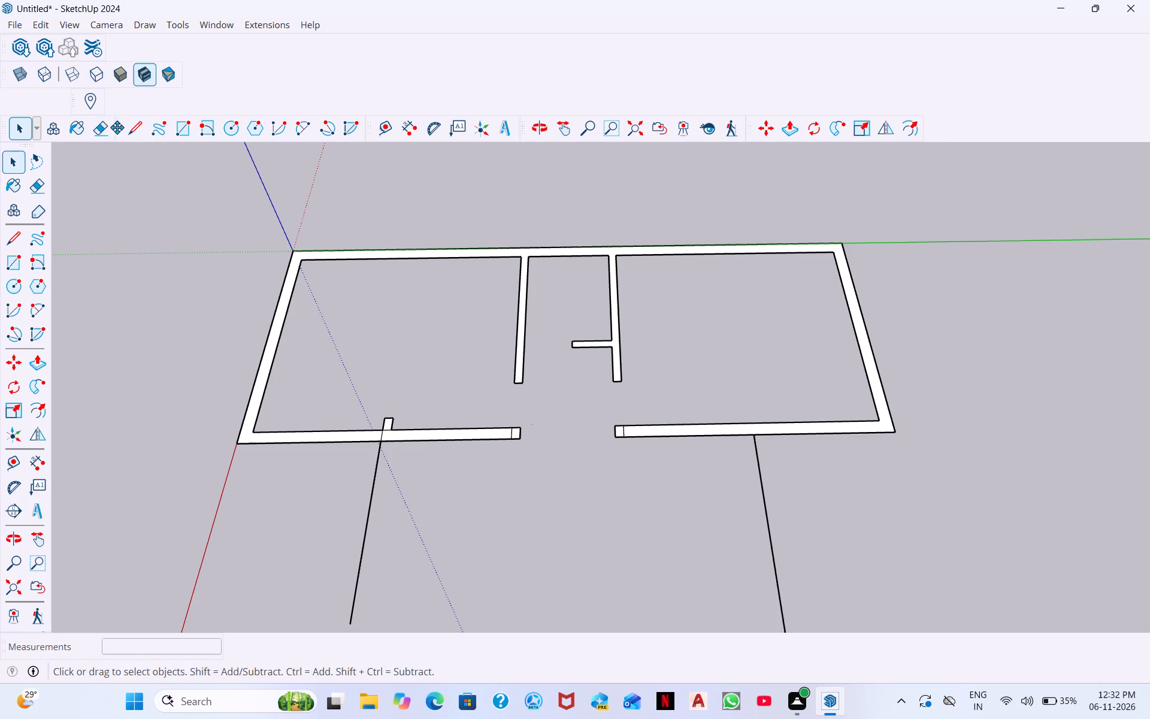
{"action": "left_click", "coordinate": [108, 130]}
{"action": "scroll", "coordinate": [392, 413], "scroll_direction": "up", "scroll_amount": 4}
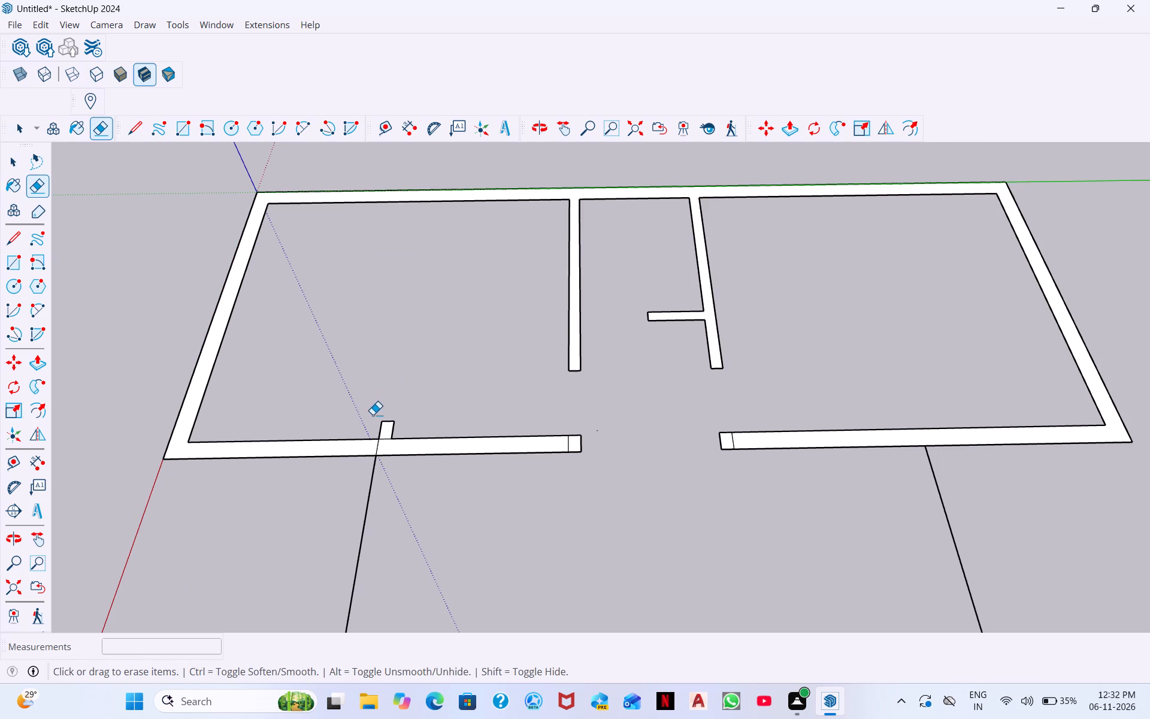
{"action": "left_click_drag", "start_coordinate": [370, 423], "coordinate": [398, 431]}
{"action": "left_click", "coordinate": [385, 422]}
Erase the cross line through the outer wall's thickness above the open perpendicular line.
{"action": "scroll", "coordinate": [373, 452], "scroll_direction": "up", "scroll_amount": 4}
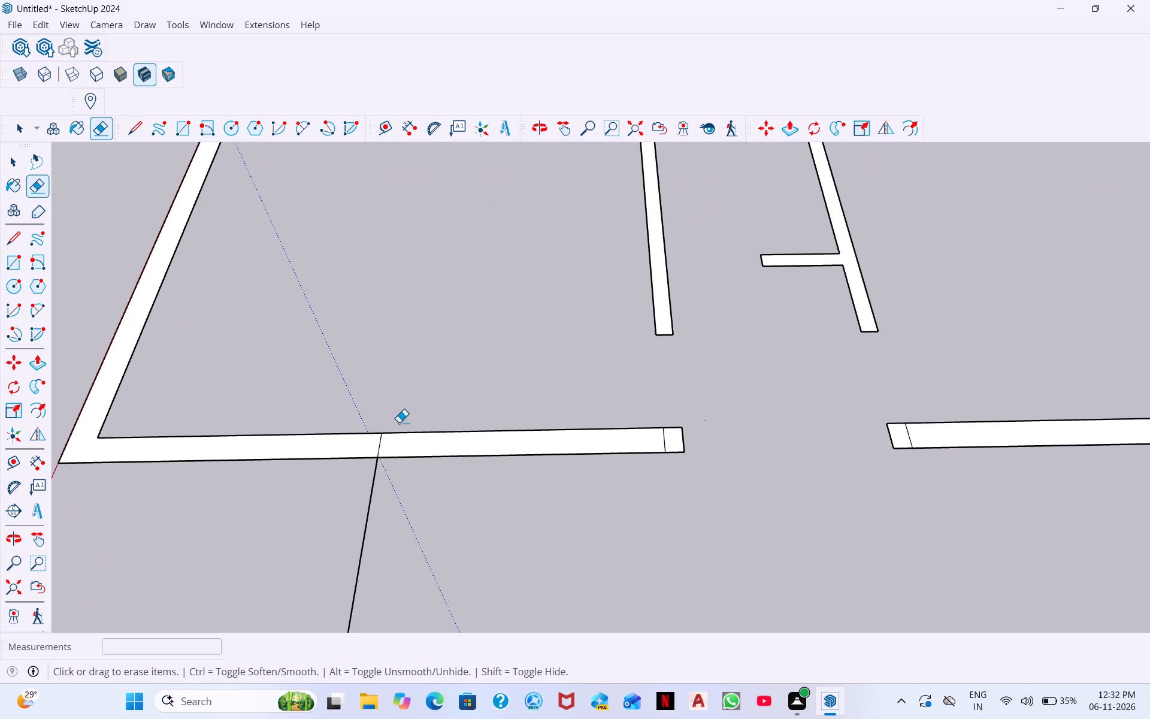
{"action": "left_click", "coordinate": [378, 448]}
{"action": "scroll", "coordinate": [379, 451], "scroll_direction": "down", "scroll_amount": 3}
{"action": "scroll", "coordinate": [610, 509], "scroll_direction": "down", "scroll_amount": 3}
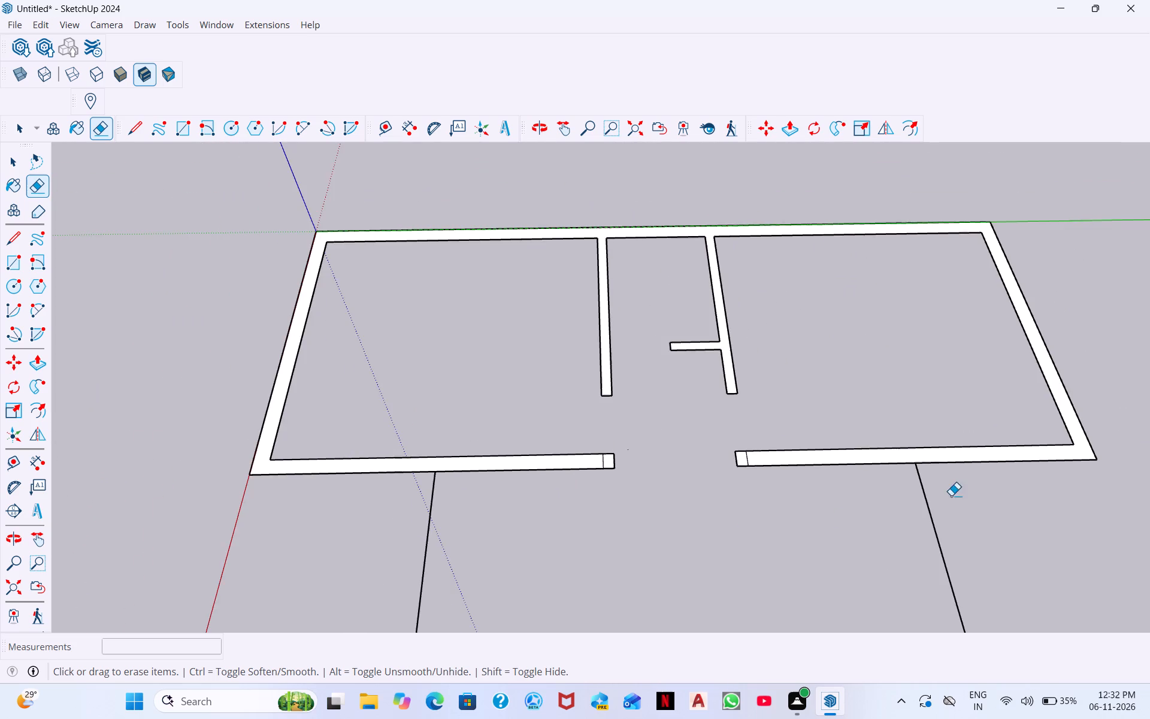
{"action": "scroll", "coordinate": [940, 496], "scroll_direction": "down", "scroll_amount": 1}
{"action": "key", "text": "space"}
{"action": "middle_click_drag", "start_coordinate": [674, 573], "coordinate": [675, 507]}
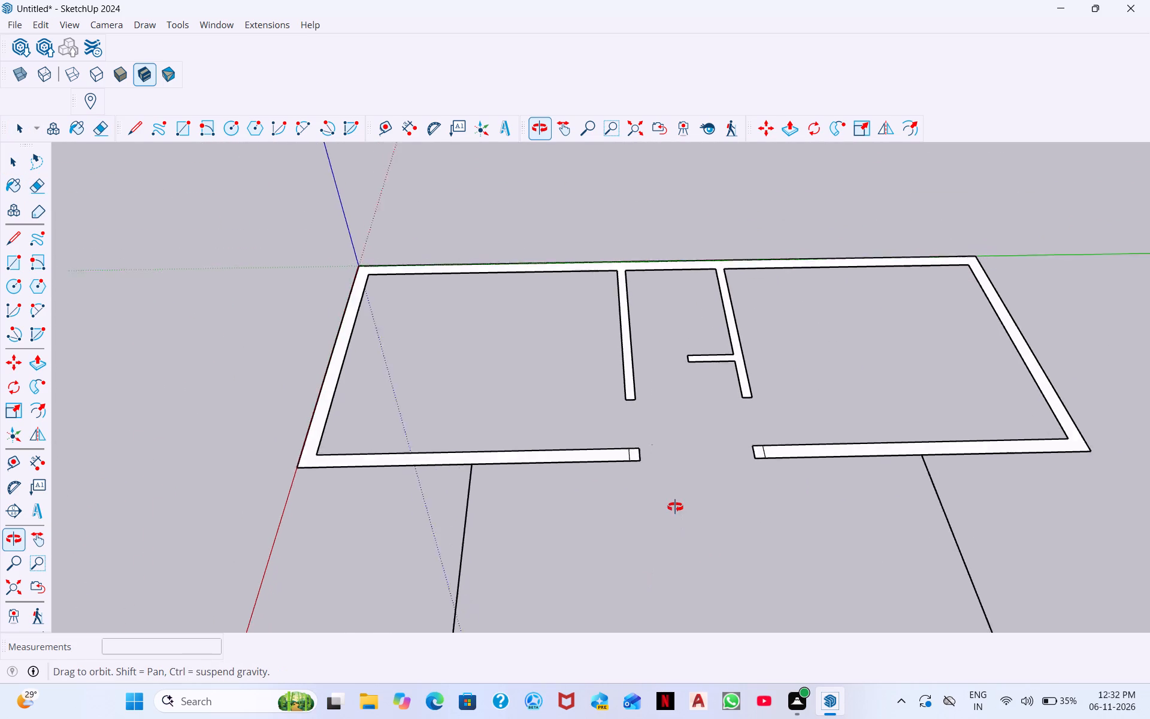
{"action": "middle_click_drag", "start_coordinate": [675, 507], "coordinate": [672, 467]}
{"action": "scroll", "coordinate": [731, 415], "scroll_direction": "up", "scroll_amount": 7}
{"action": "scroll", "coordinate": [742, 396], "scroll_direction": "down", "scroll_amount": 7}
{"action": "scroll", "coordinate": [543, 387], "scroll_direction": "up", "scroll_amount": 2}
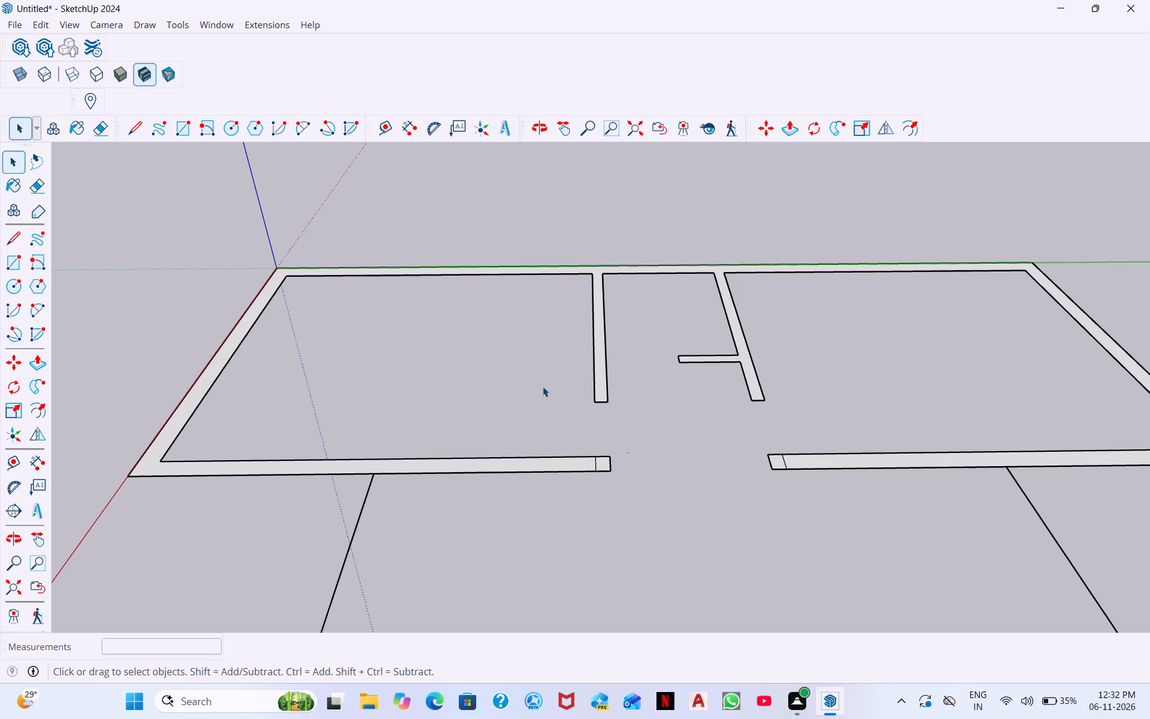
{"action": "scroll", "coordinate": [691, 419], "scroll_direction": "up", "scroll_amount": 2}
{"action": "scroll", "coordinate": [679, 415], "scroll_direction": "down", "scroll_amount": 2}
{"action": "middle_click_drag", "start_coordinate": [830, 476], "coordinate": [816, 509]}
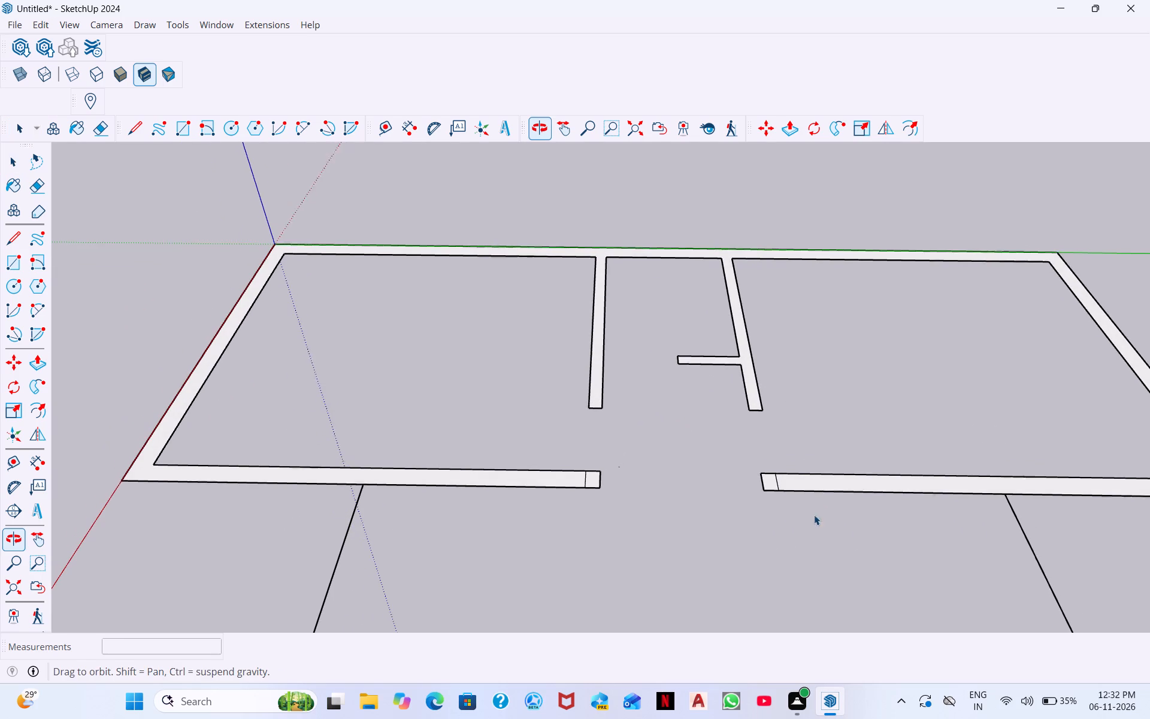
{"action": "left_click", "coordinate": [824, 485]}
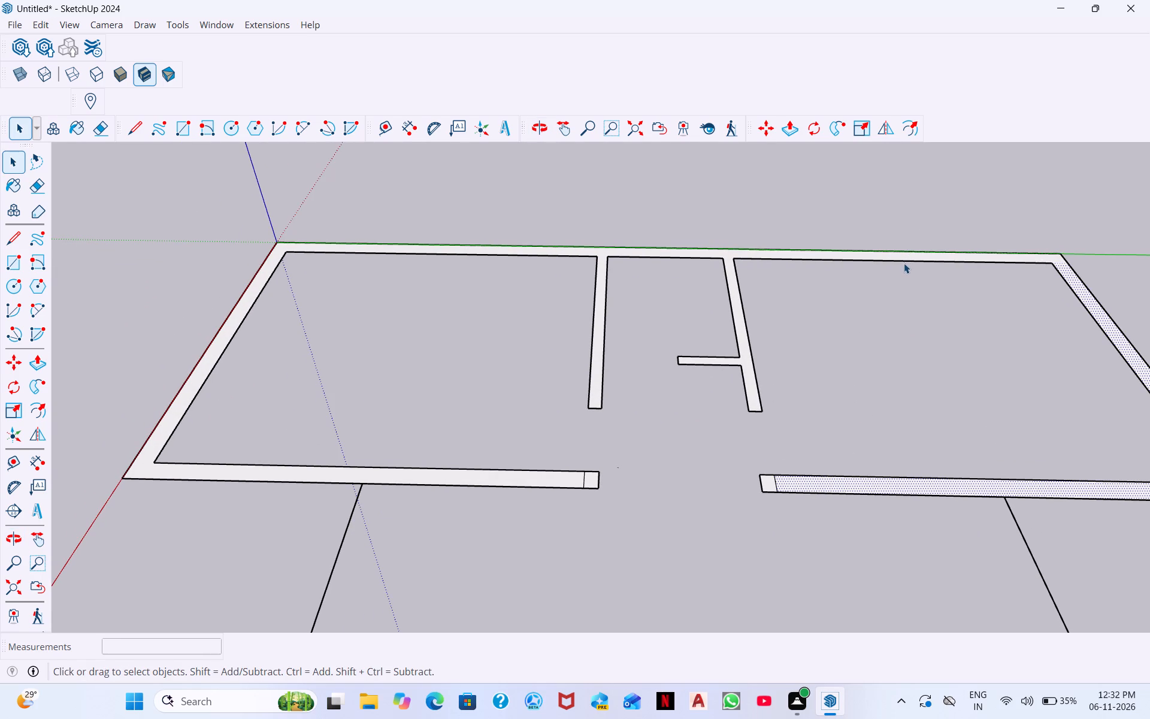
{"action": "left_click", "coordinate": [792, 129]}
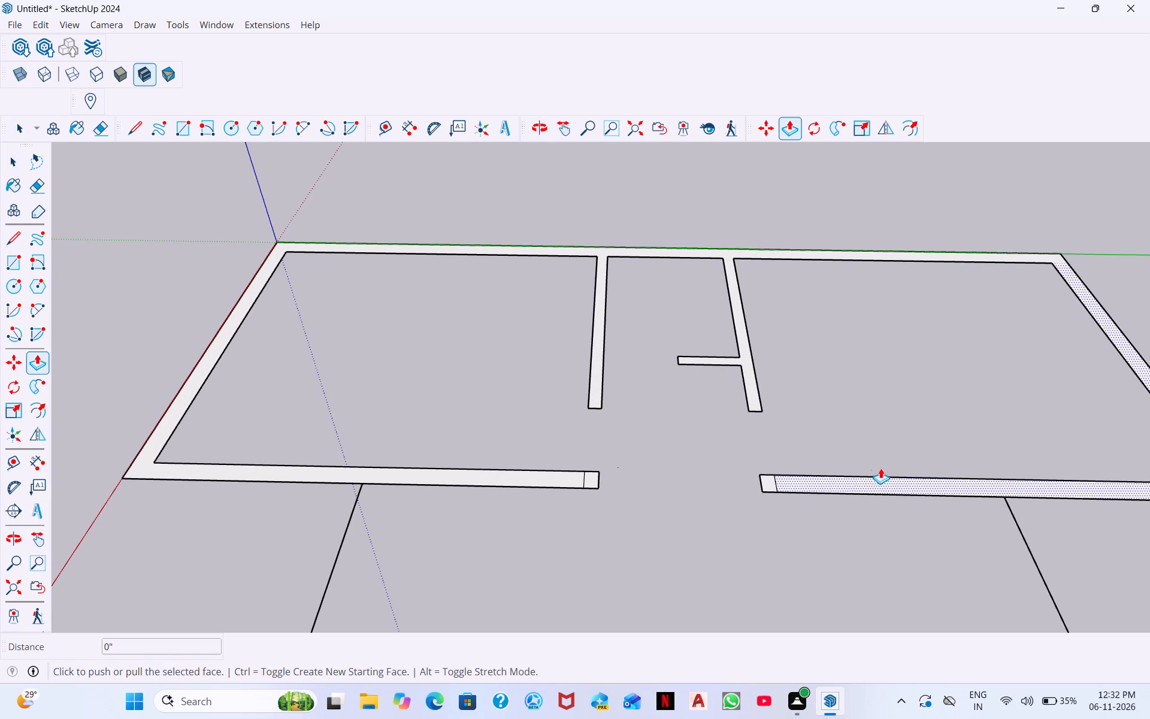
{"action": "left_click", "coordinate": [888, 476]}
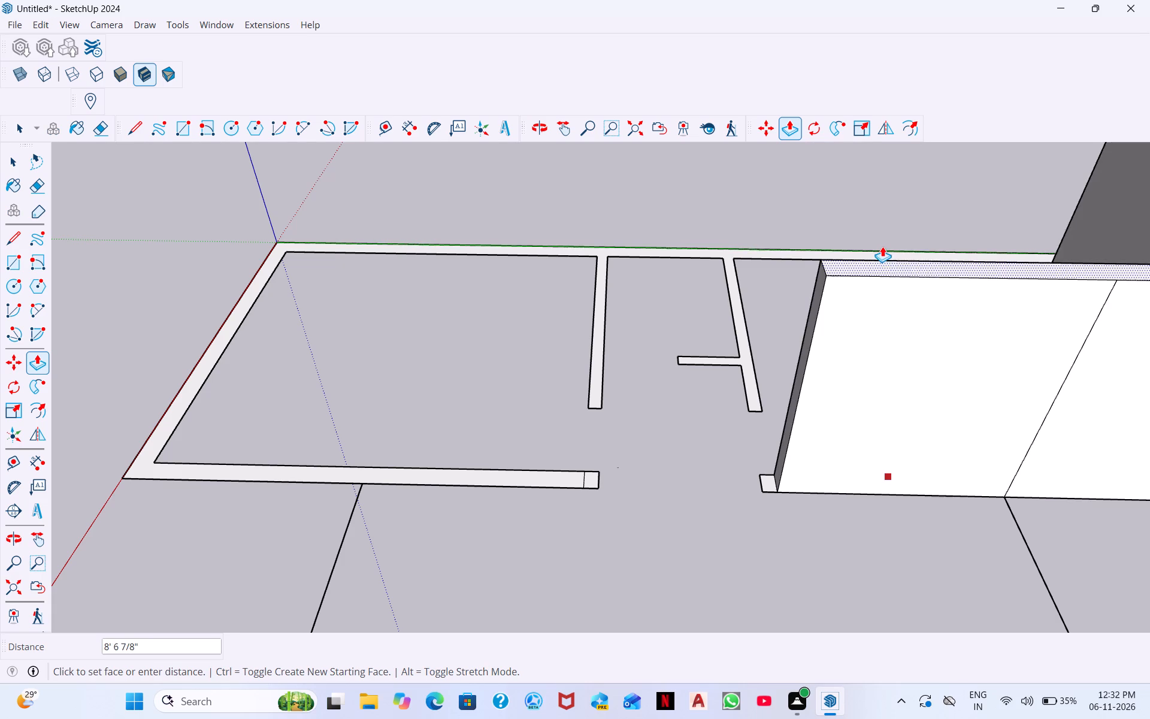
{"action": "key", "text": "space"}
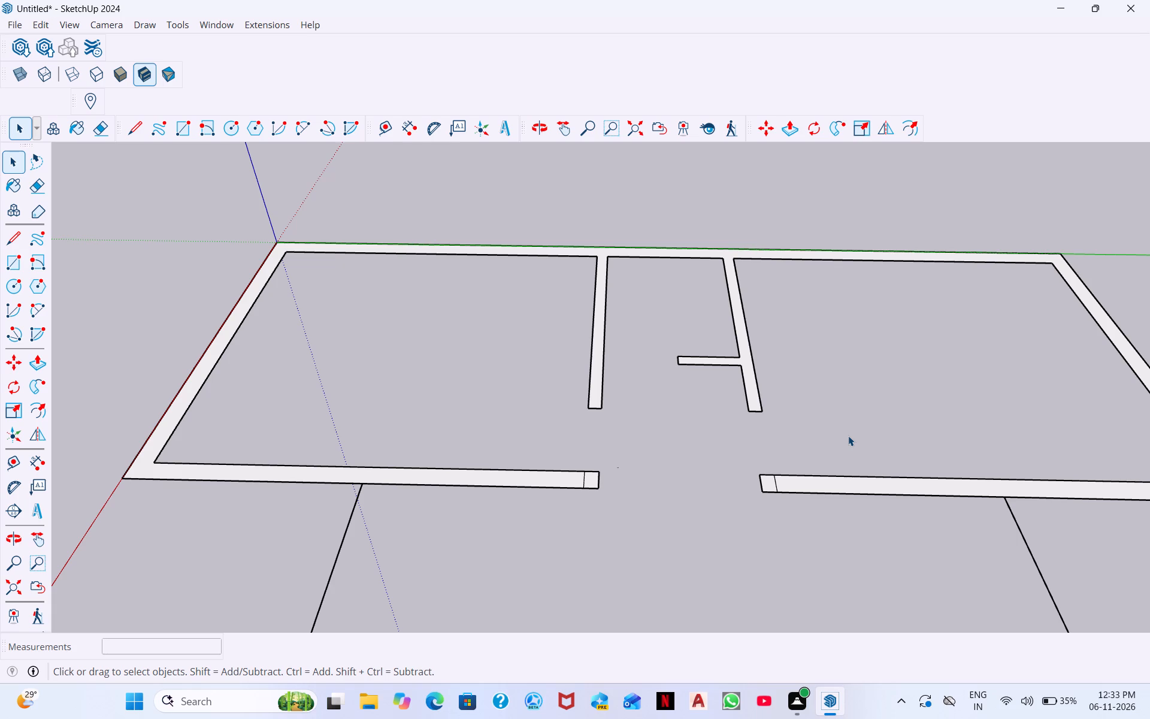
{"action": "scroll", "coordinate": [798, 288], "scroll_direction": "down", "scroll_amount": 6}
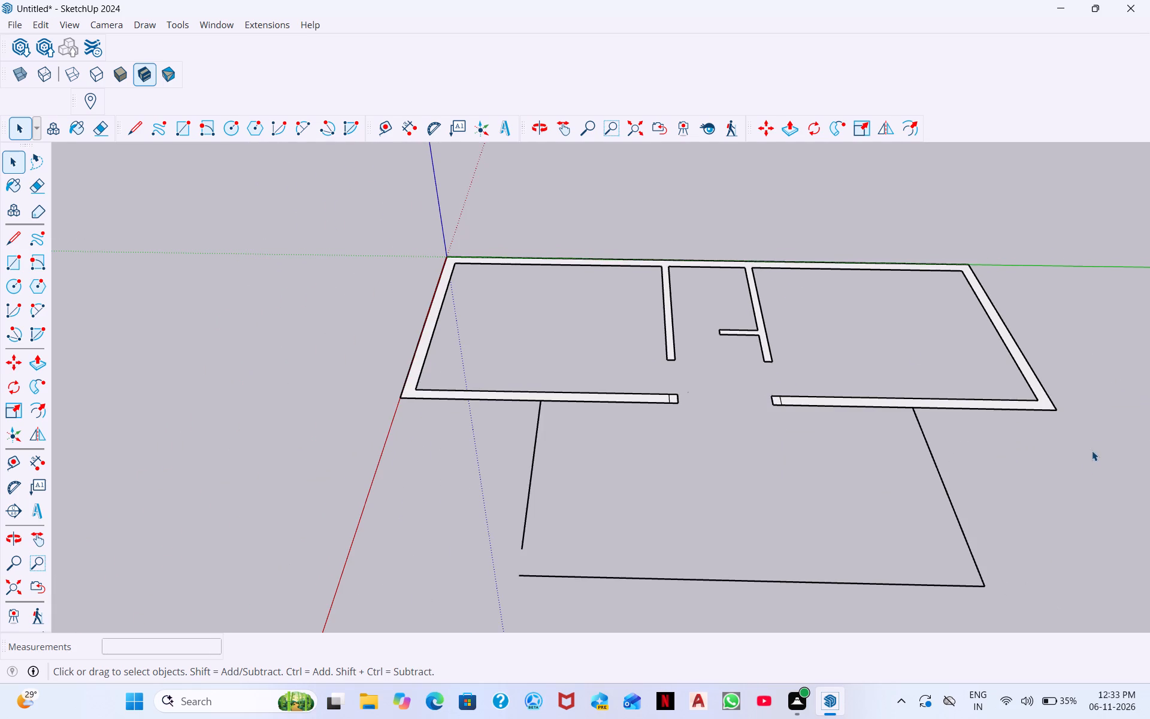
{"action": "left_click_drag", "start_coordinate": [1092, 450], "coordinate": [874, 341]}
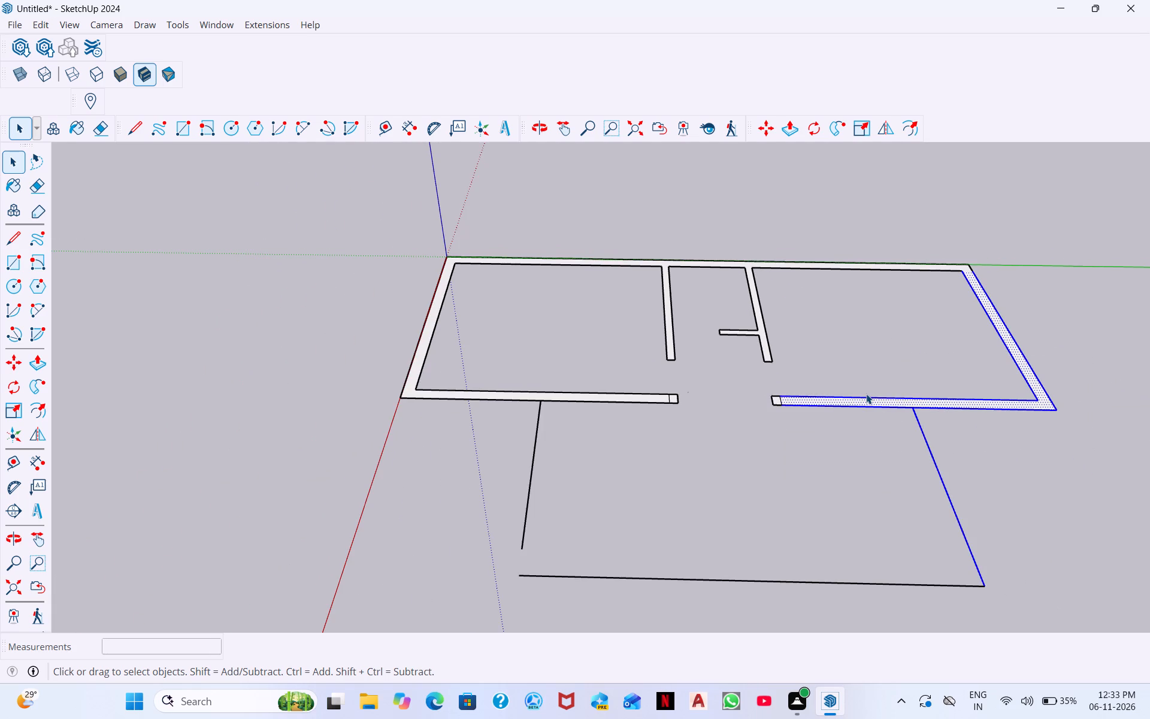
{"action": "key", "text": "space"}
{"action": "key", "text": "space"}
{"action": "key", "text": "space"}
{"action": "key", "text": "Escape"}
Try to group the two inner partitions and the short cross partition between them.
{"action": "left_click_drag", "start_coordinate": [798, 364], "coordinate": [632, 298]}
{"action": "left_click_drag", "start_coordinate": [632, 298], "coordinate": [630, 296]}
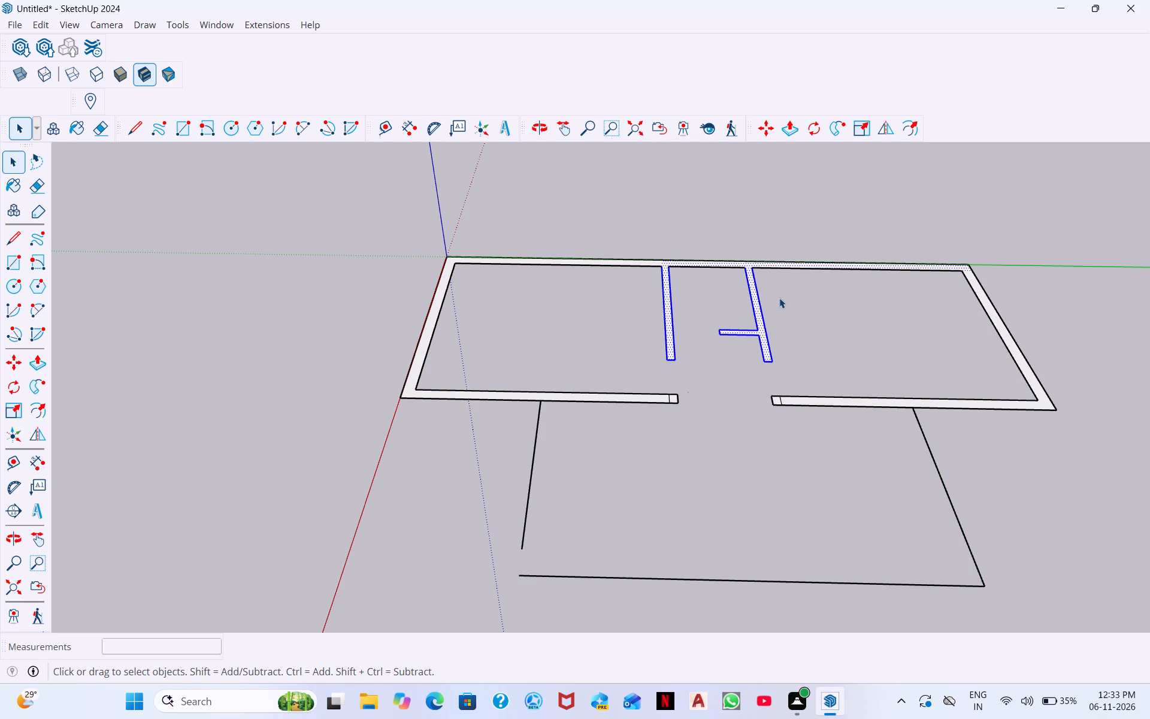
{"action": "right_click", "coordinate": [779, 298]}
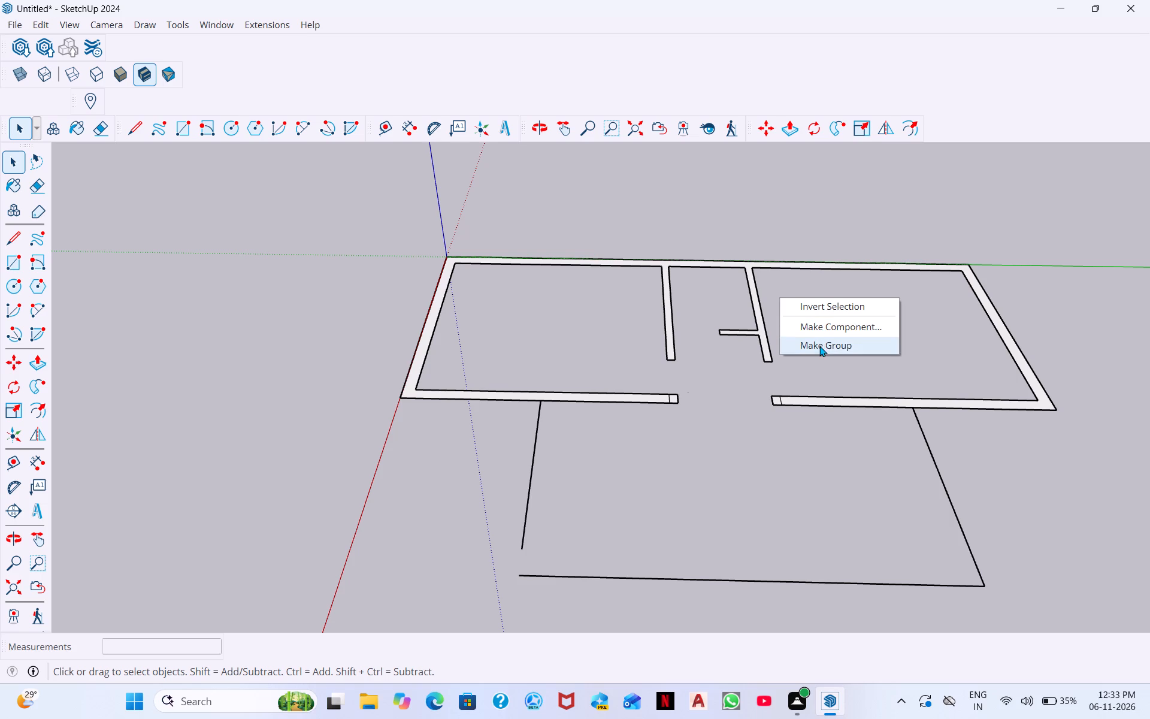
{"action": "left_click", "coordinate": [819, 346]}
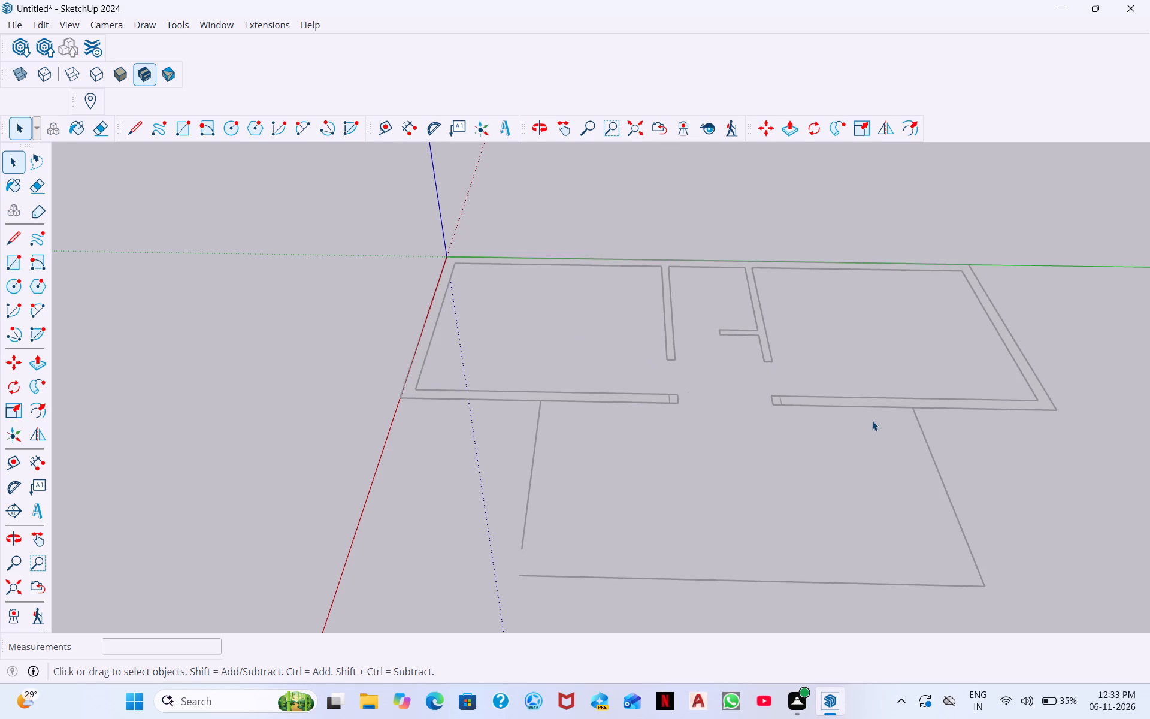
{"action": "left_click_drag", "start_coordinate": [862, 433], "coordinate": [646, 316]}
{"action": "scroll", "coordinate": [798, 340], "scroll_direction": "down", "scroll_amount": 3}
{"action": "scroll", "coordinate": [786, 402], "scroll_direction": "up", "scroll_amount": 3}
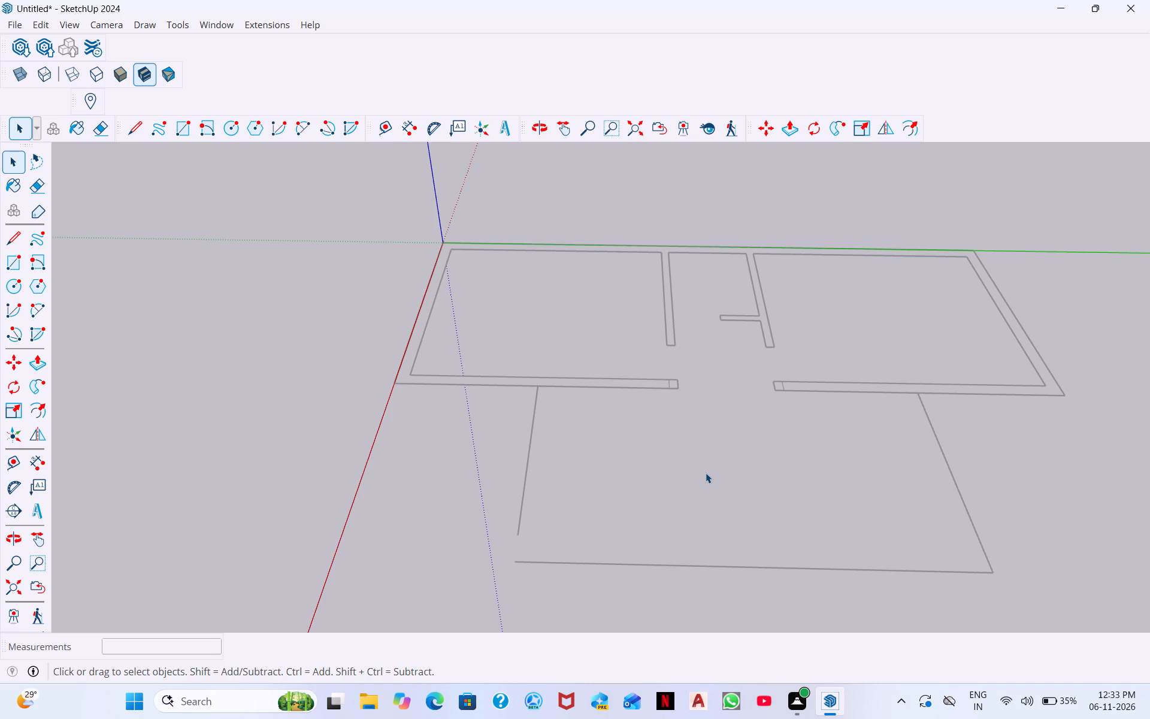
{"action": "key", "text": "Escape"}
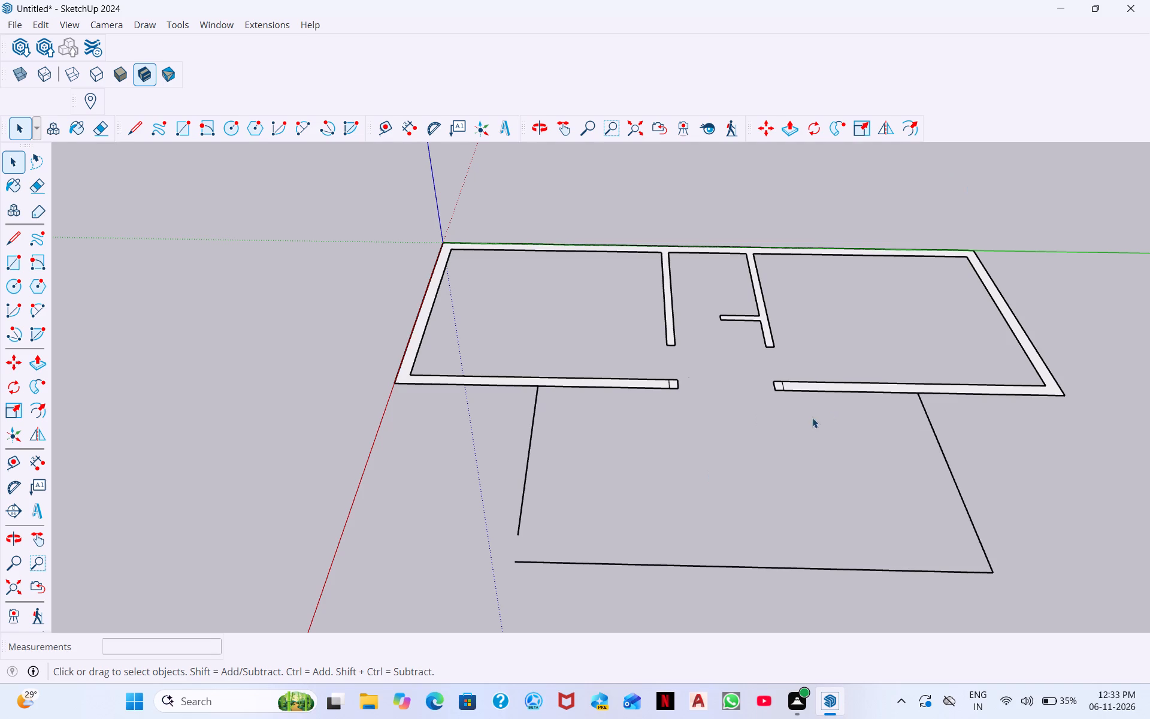
Make the inner partitions and their adjoining outer wall face a component, glued to Any, with Cut opening enabled and the selection replaced.
{"action": "left_click_drag", "start_coordinate": [812, 418], "coordinate": [634, 310]}
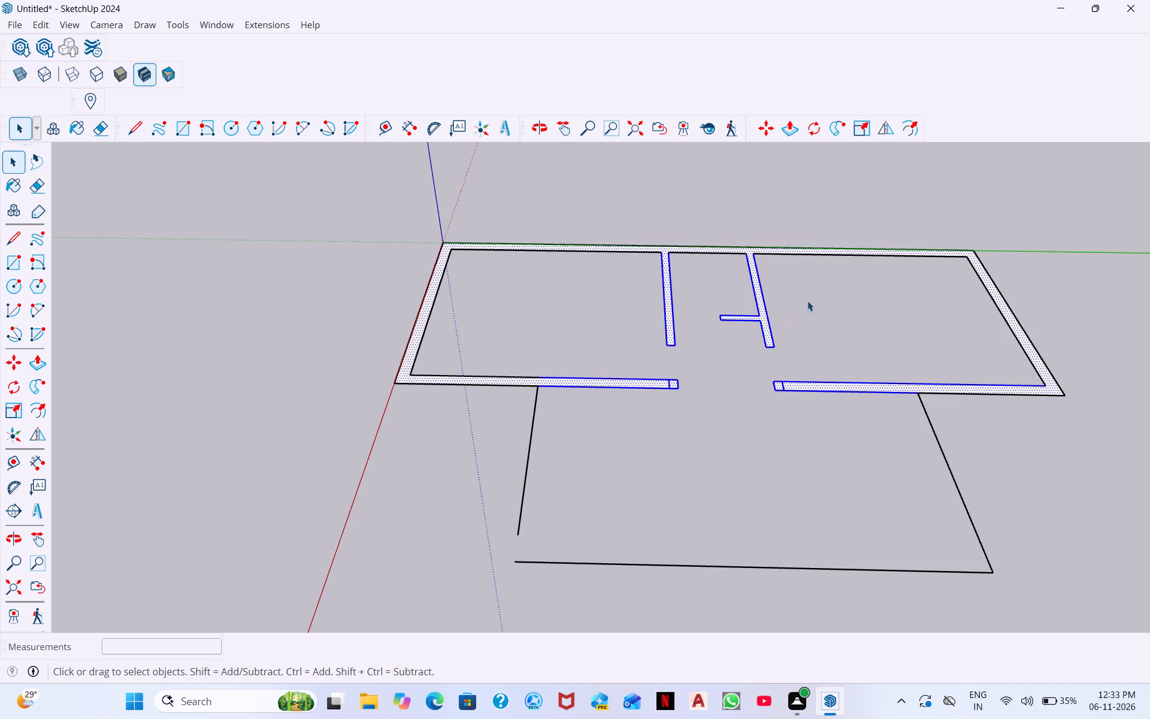
{"action": "left_click_drag", "start_coordinate": [842, 300], "coordinate": [641, 237]}
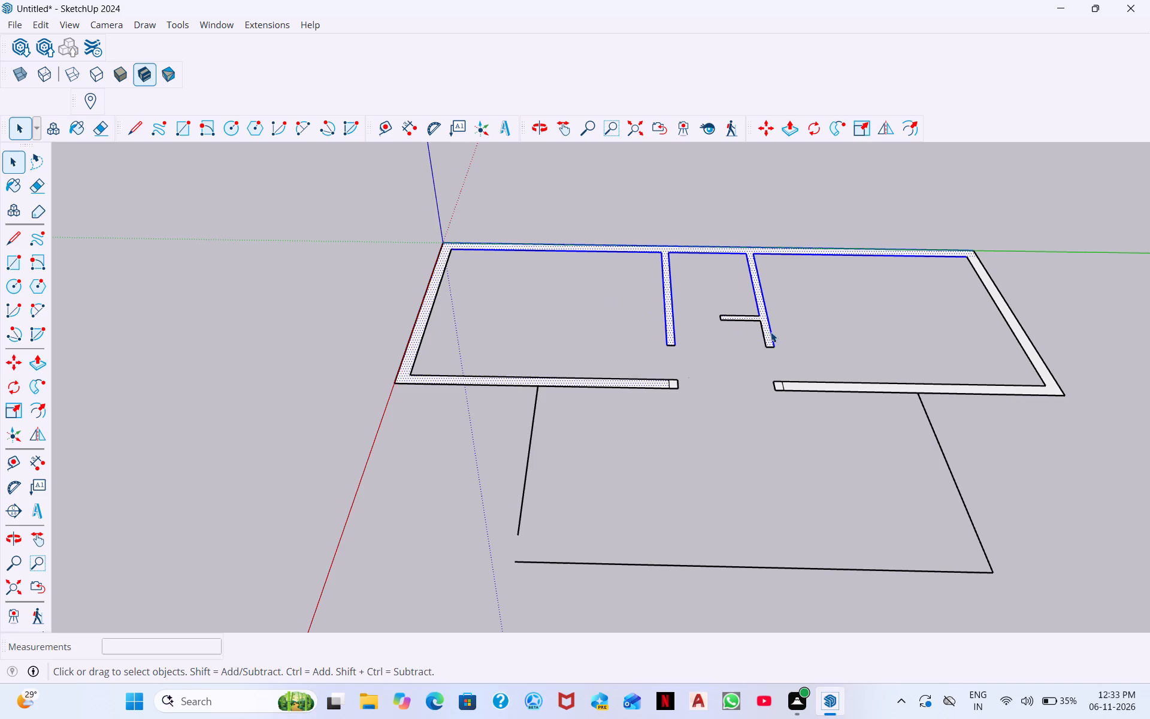
{"action": "left_click_drag", "start_coordinate": [810, 352], "coordinate": [601, 293]}
{"action": "right_click", "coordinate": [758, 307]}
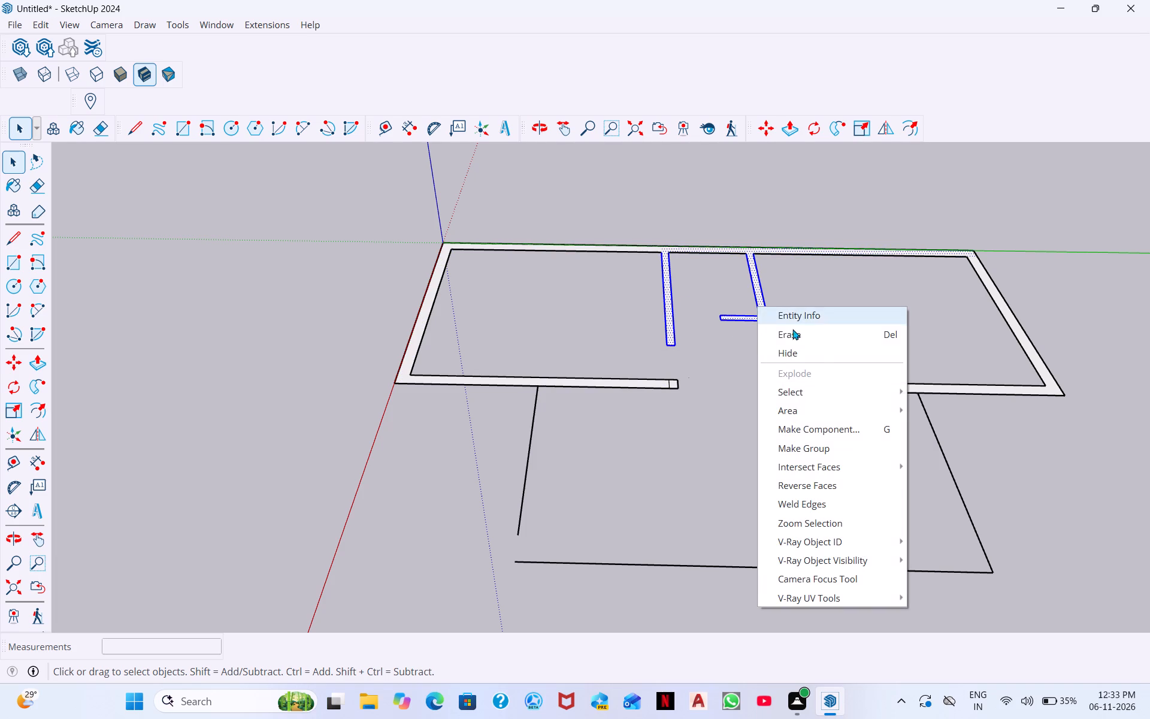
{"action": "left_click", "coordinate": [825, 432]}
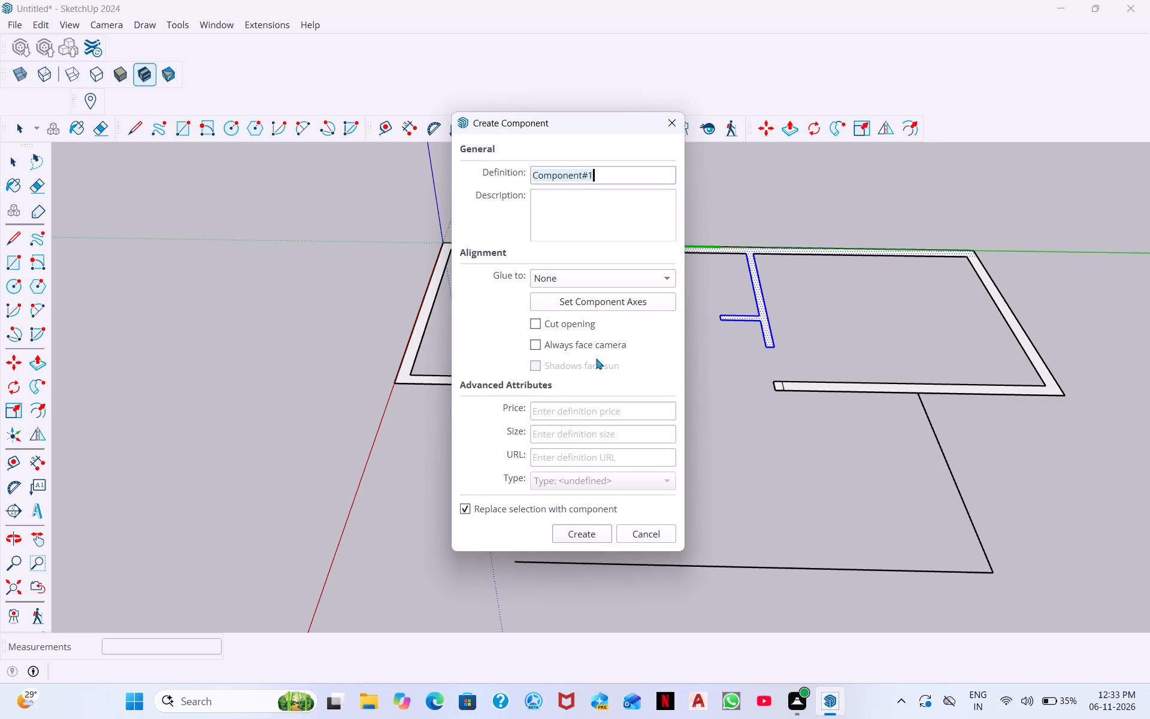
{"action": "left_click", "coordinate": [574, 280]}
{"action": "left_click", "coordinate": [573, 300]}
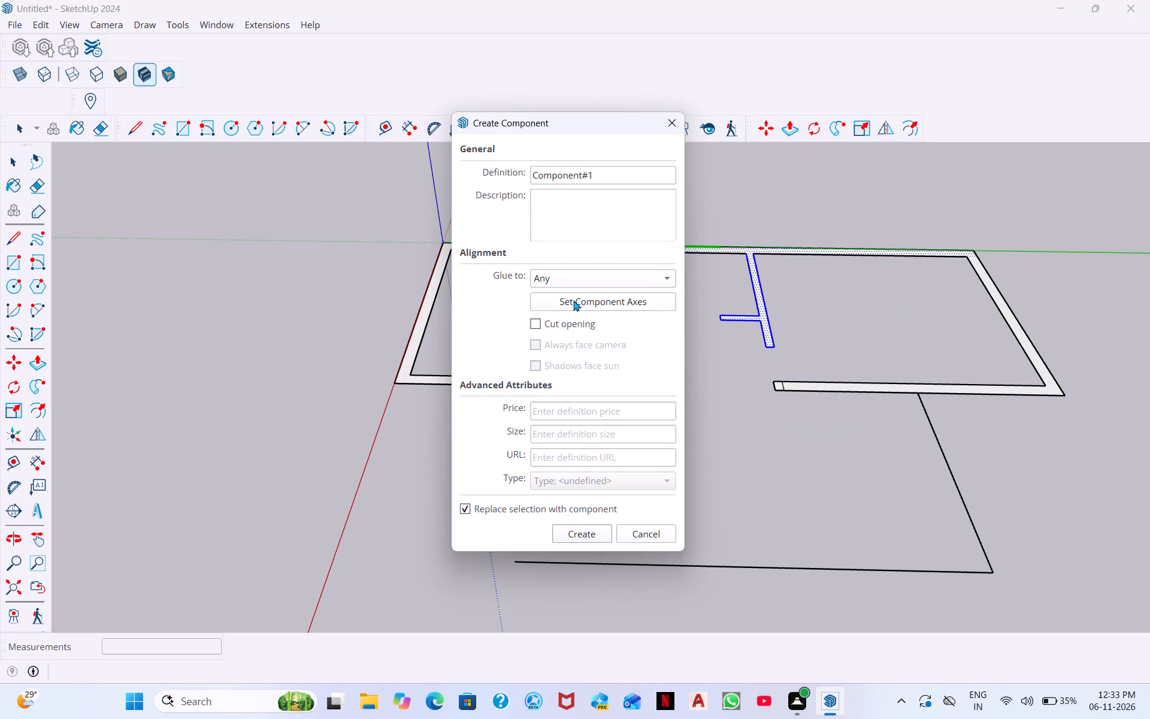
{"action": "left_click", "coordinate": [541, 325]}
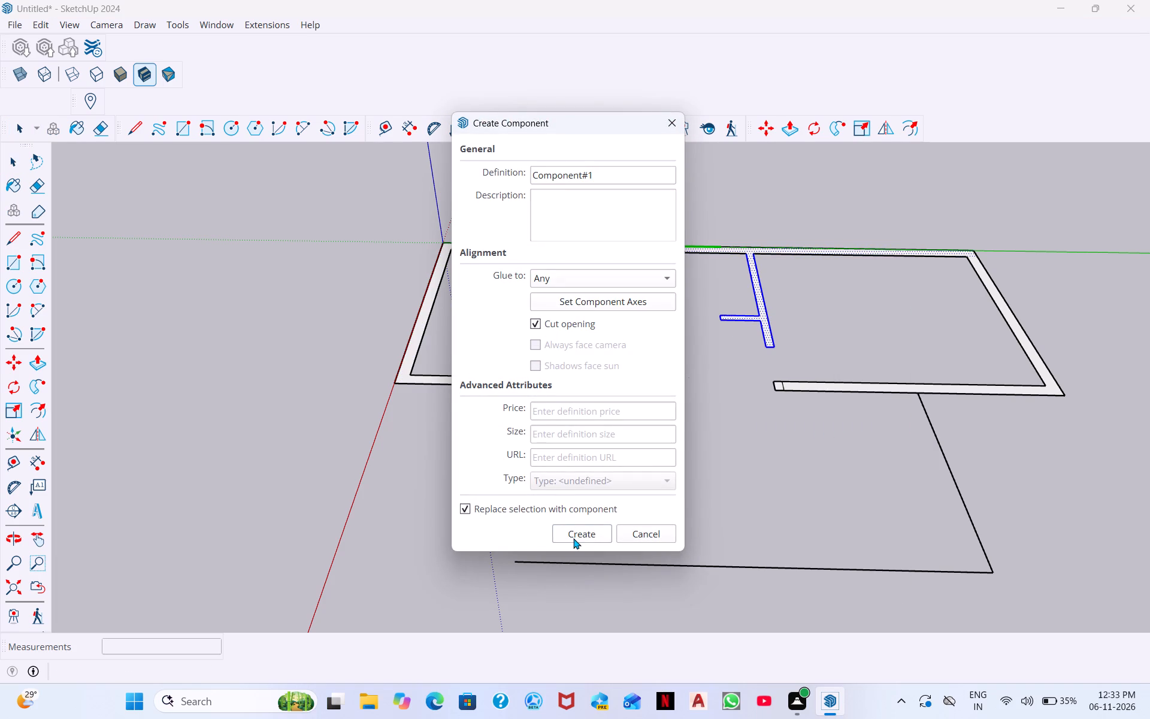
{"action": "left_click", "coordinate": [573, 538]}
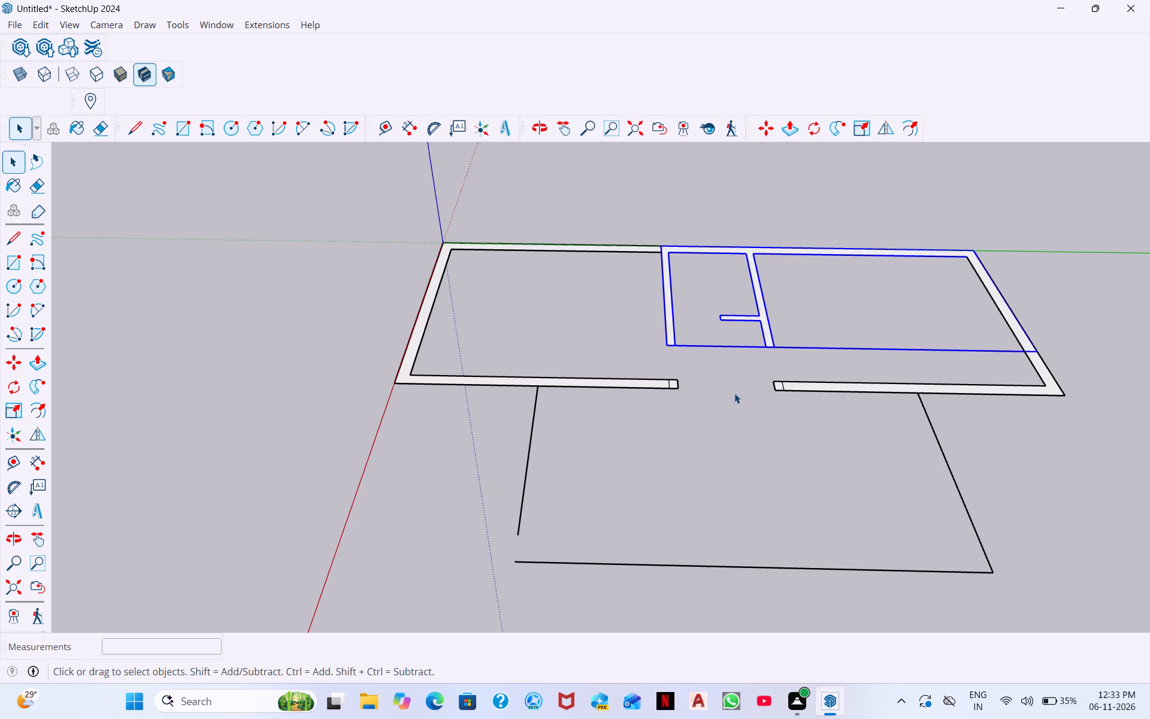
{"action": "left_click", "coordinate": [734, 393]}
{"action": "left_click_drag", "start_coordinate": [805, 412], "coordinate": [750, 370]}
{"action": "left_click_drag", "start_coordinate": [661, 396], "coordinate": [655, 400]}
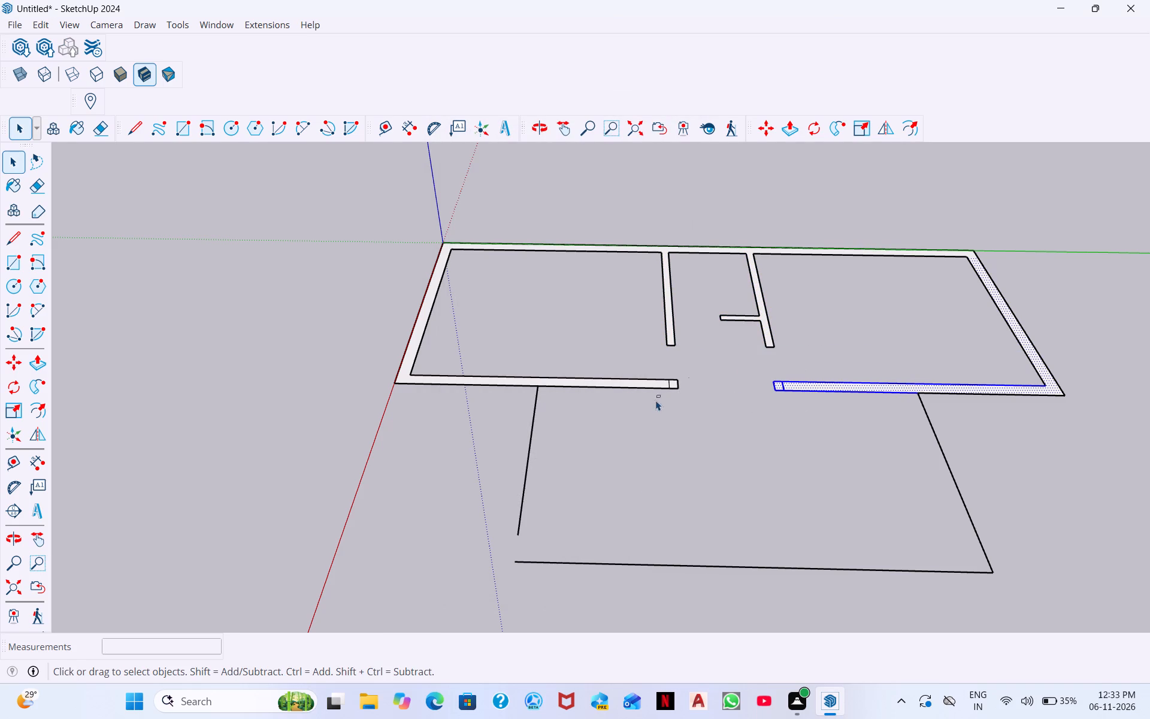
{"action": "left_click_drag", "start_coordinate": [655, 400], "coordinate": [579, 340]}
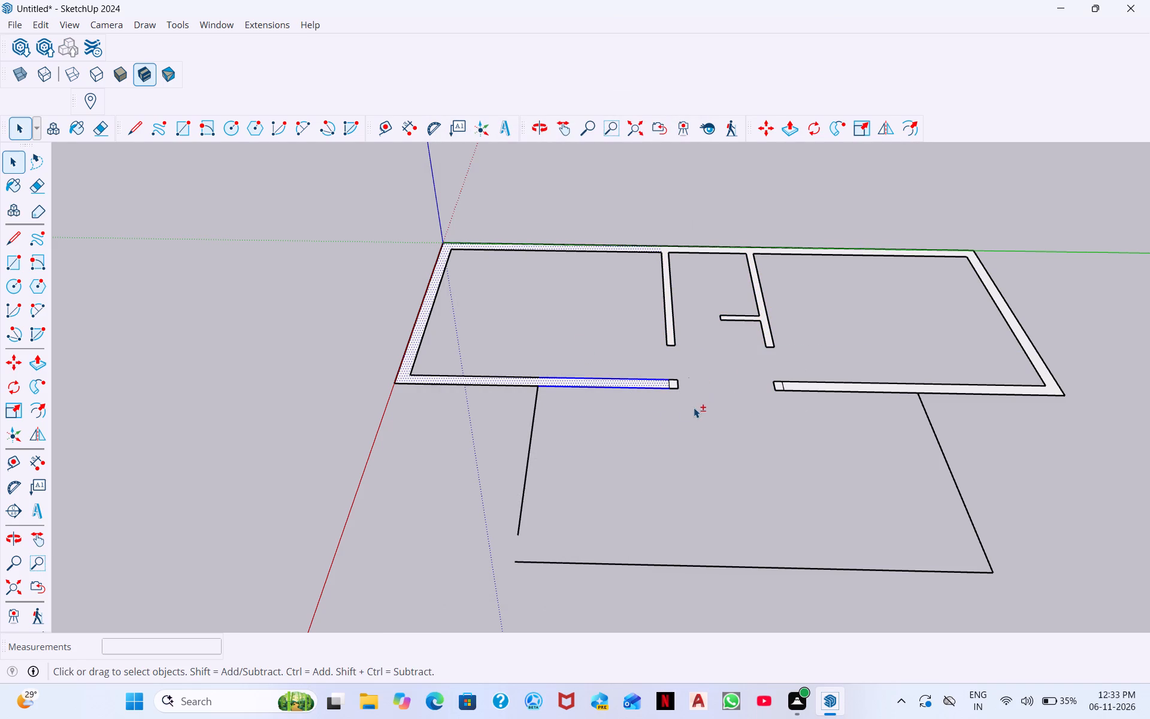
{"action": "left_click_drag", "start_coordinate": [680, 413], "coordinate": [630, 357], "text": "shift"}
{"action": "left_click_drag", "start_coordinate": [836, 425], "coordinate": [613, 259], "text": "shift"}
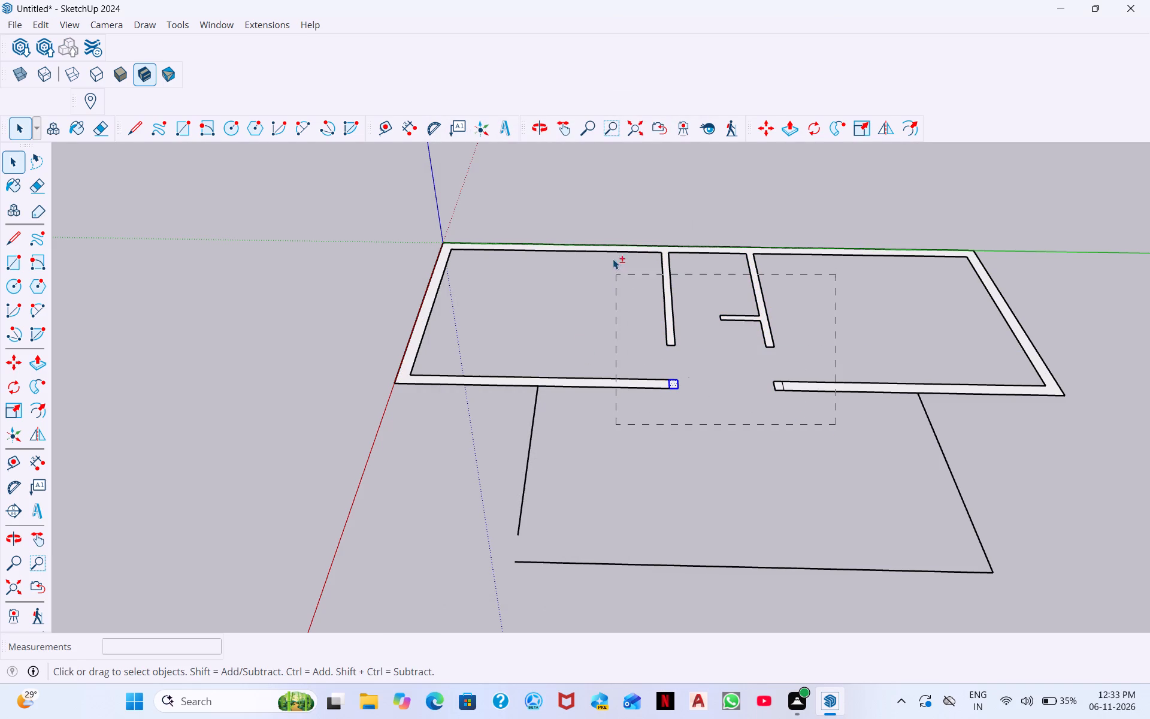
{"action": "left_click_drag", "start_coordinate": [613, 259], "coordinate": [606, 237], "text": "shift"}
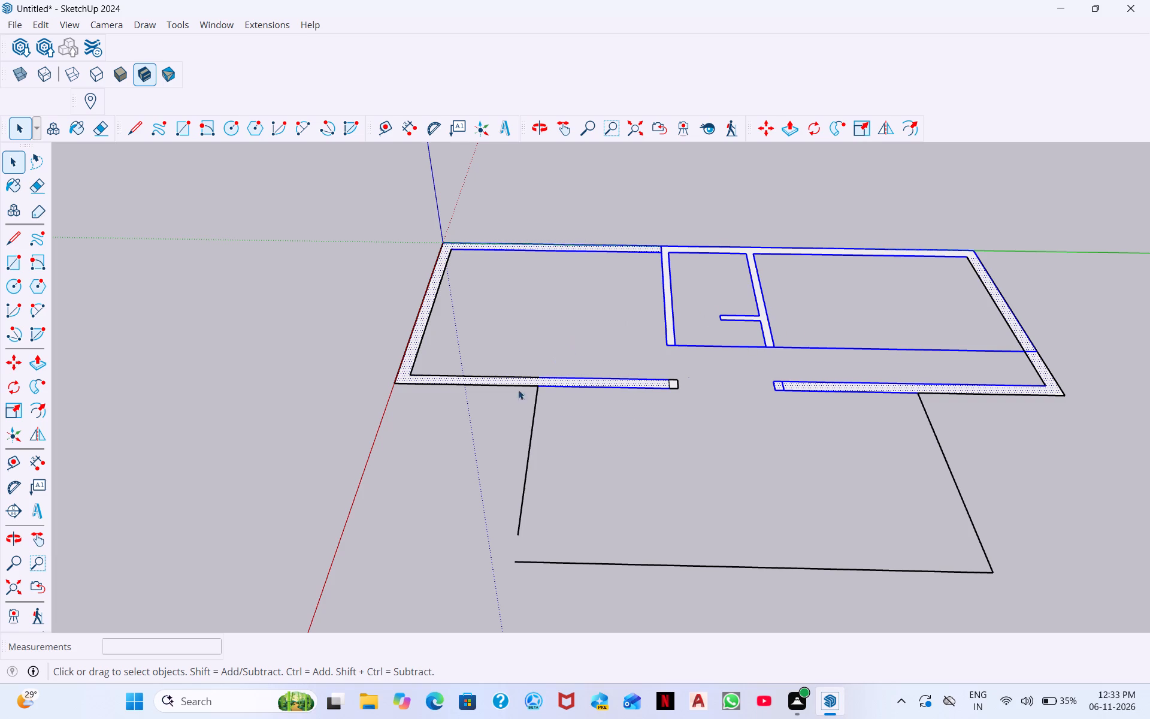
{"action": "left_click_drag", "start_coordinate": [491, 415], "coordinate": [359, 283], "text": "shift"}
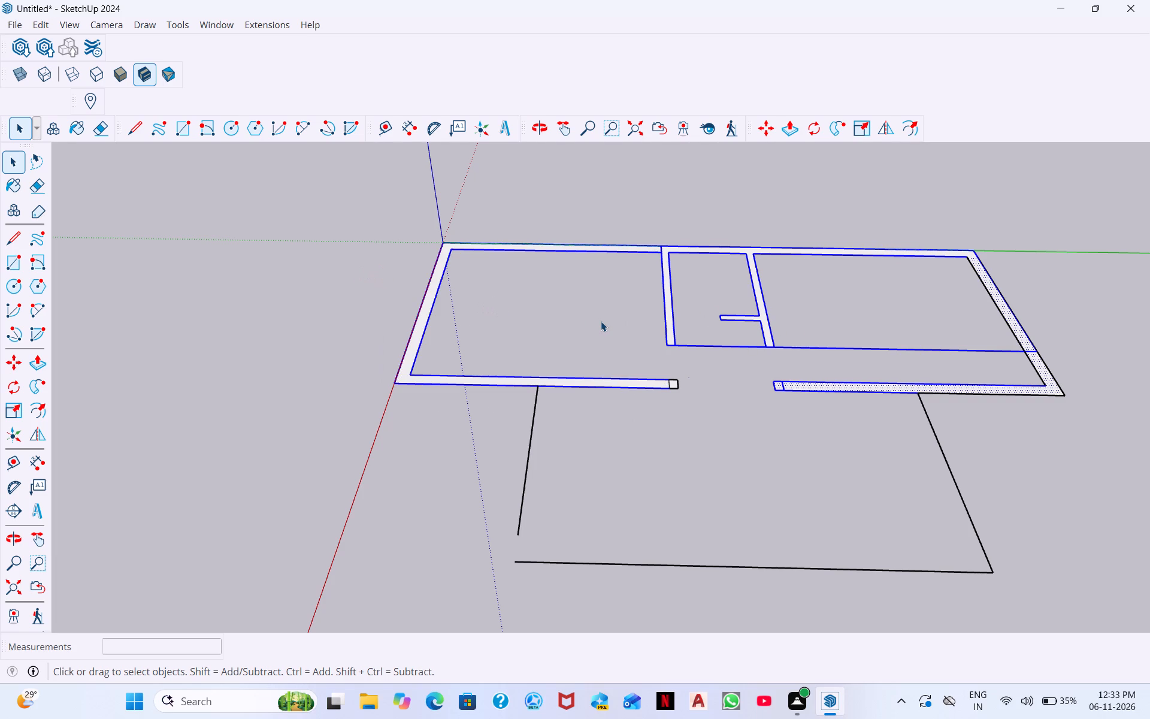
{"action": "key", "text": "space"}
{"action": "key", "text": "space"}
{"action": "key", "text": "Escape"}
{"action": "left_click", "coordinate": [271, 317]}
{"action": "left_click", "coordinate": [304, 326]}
Open the inner partitions' component for editing.
{"action": "left_click", "coordinate": [683, 330]}
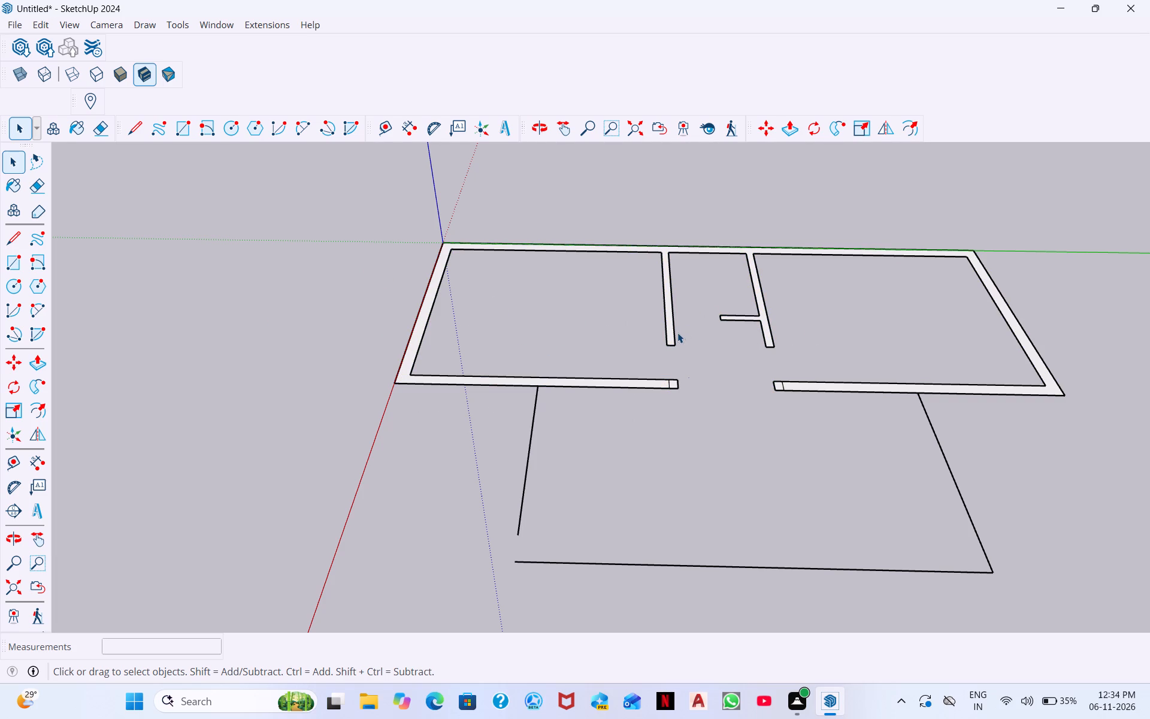
{"action": "double_click", "coordinate": [677, 333]}
{"action": "double_click", "coordinate": [668, 334]}
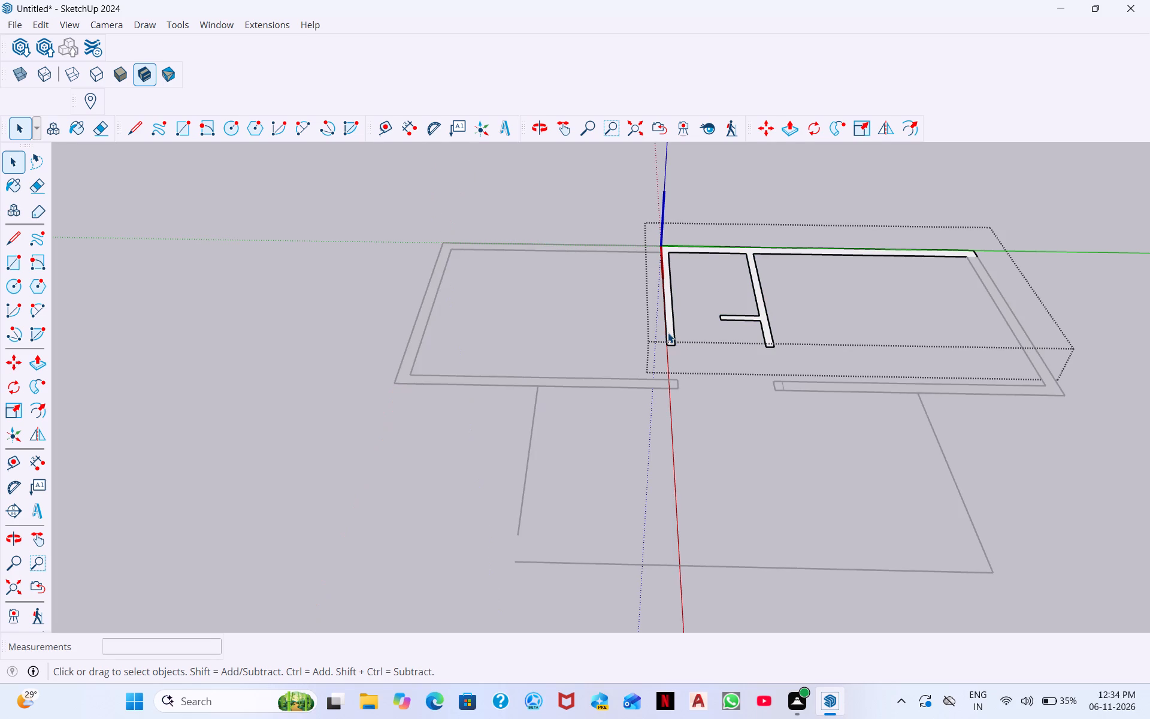
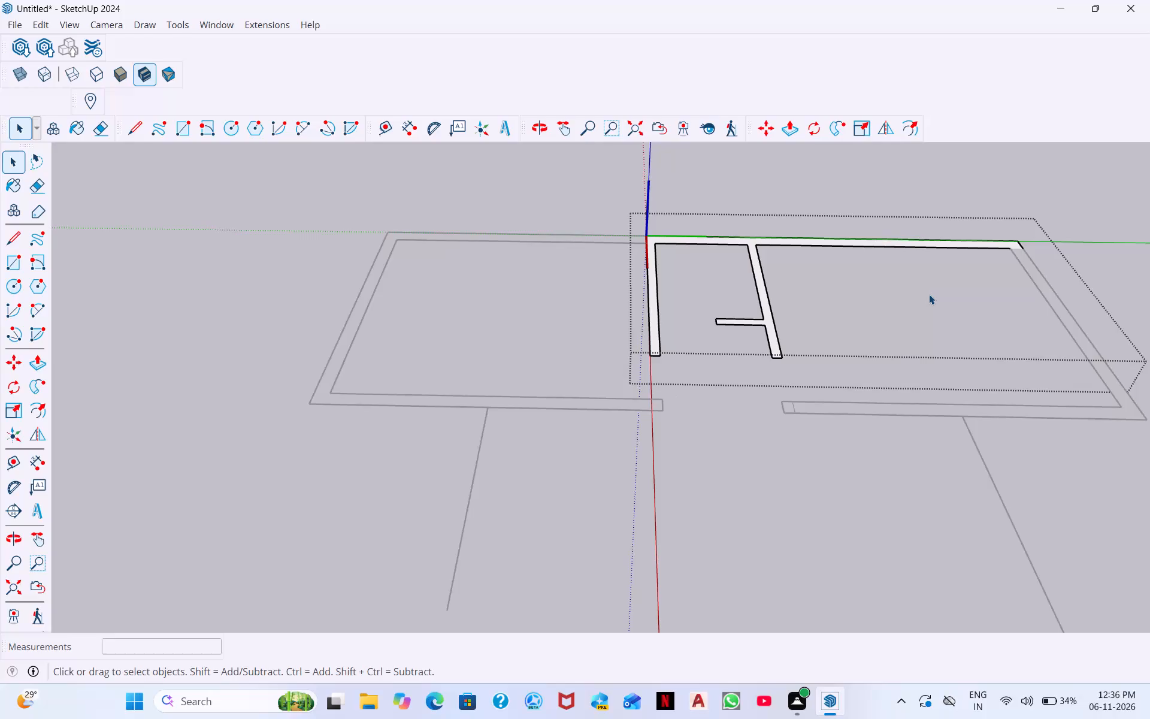
Undo the creation of the inner partitions' component.
{"action": "key", "text": "ctrl+z"}
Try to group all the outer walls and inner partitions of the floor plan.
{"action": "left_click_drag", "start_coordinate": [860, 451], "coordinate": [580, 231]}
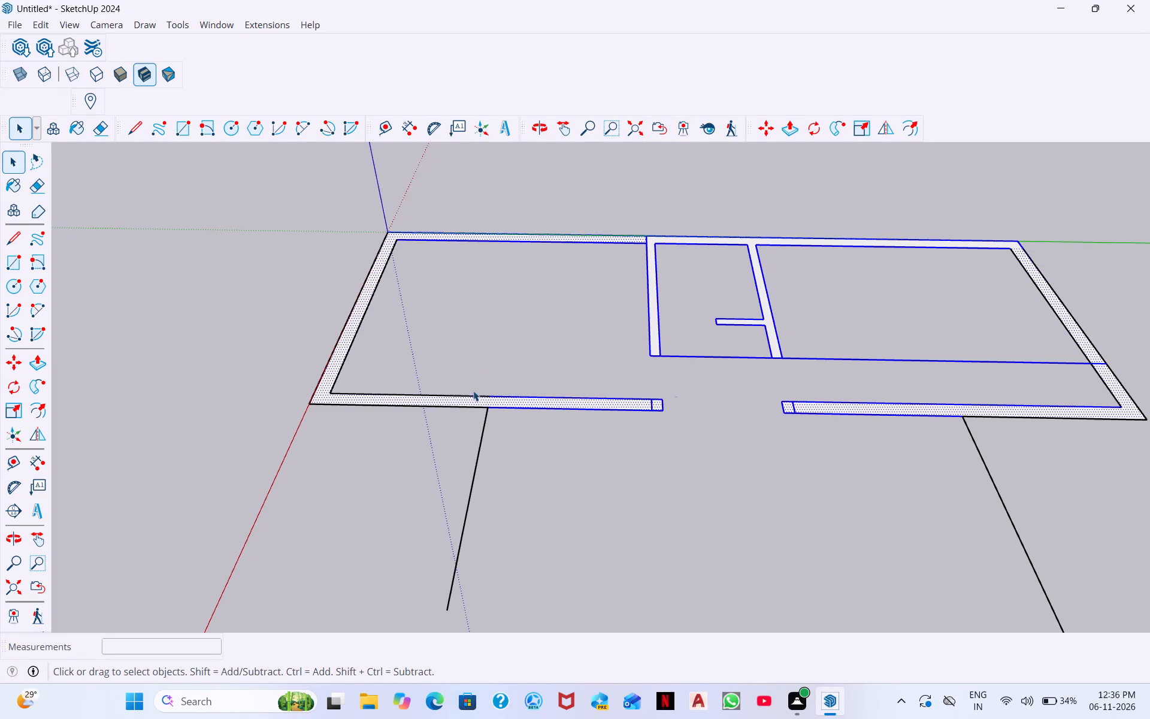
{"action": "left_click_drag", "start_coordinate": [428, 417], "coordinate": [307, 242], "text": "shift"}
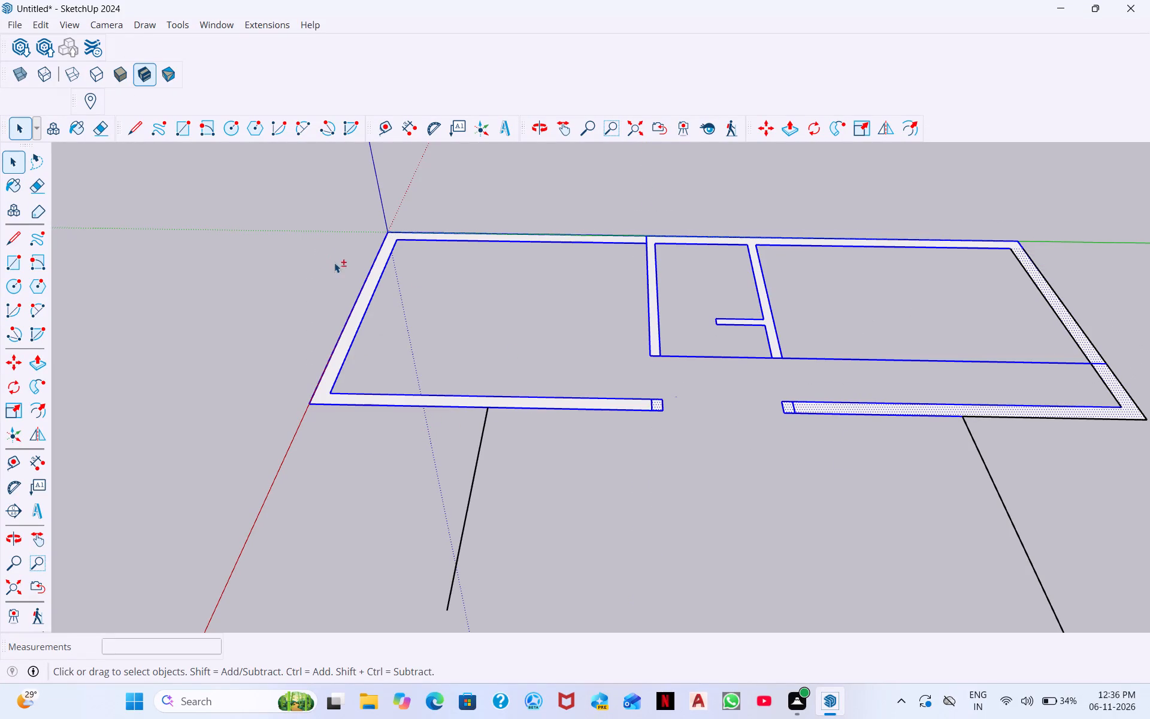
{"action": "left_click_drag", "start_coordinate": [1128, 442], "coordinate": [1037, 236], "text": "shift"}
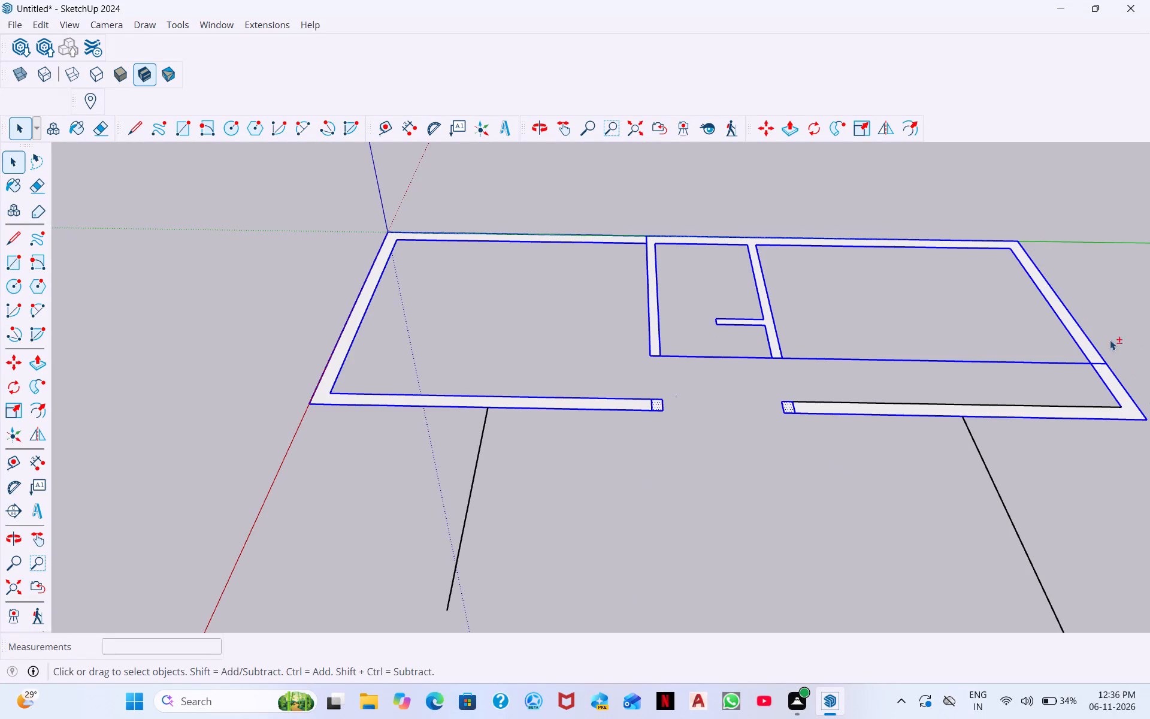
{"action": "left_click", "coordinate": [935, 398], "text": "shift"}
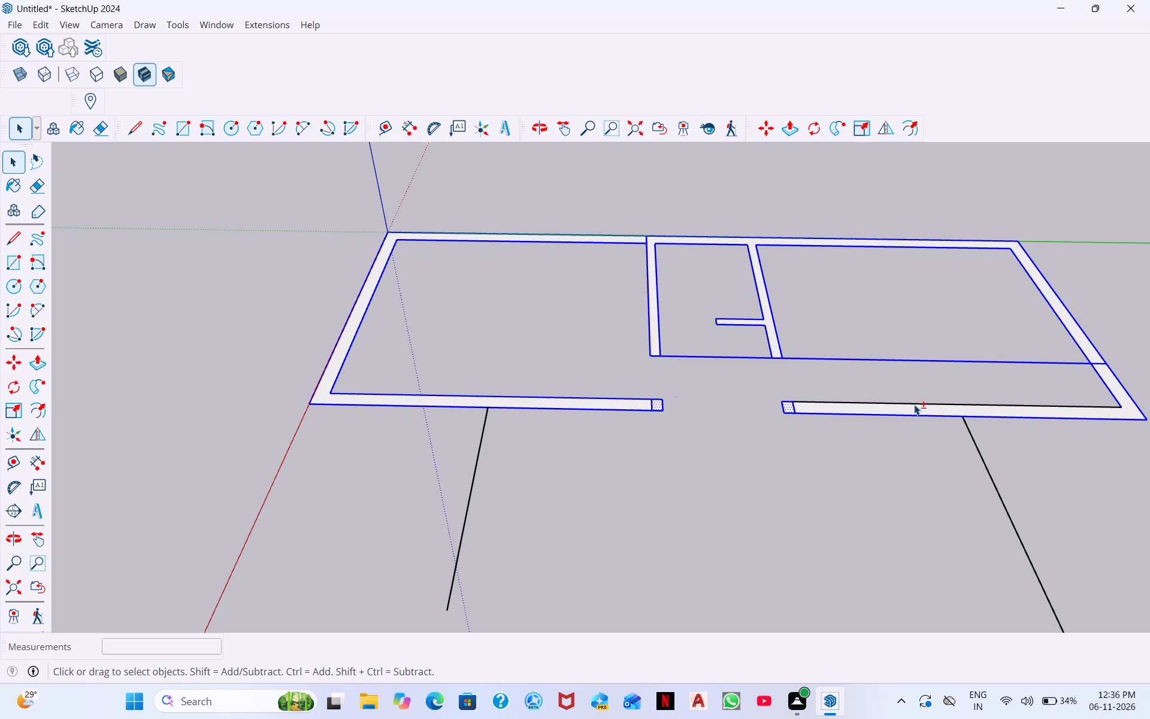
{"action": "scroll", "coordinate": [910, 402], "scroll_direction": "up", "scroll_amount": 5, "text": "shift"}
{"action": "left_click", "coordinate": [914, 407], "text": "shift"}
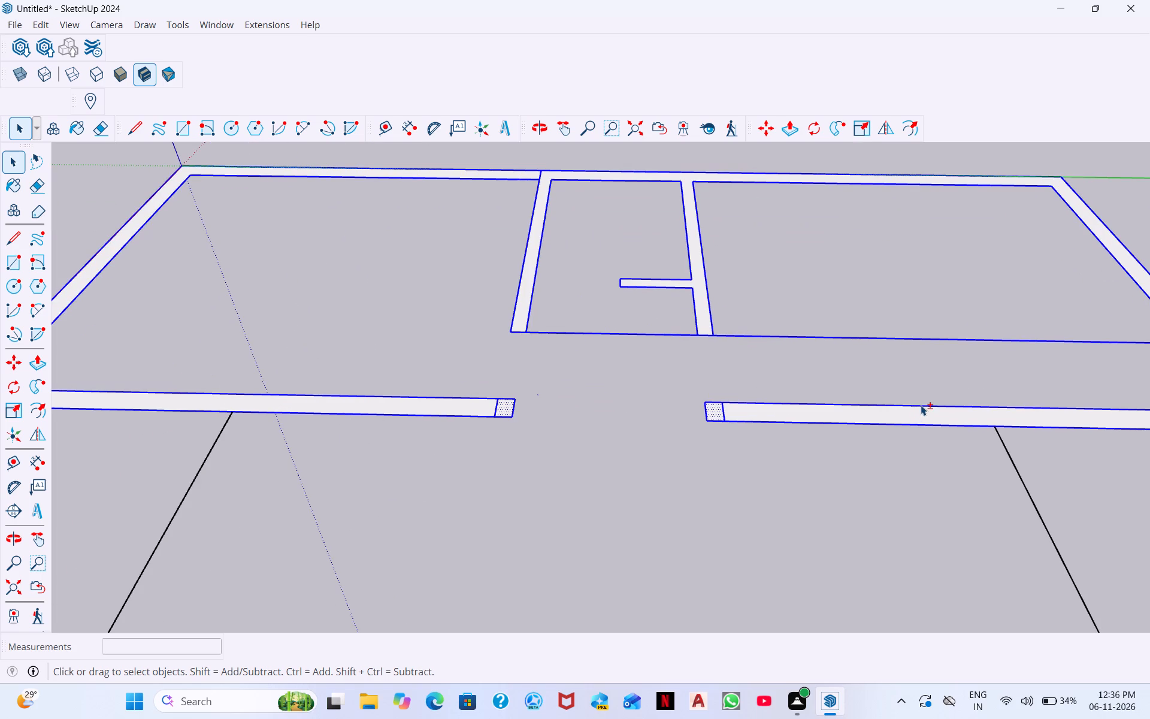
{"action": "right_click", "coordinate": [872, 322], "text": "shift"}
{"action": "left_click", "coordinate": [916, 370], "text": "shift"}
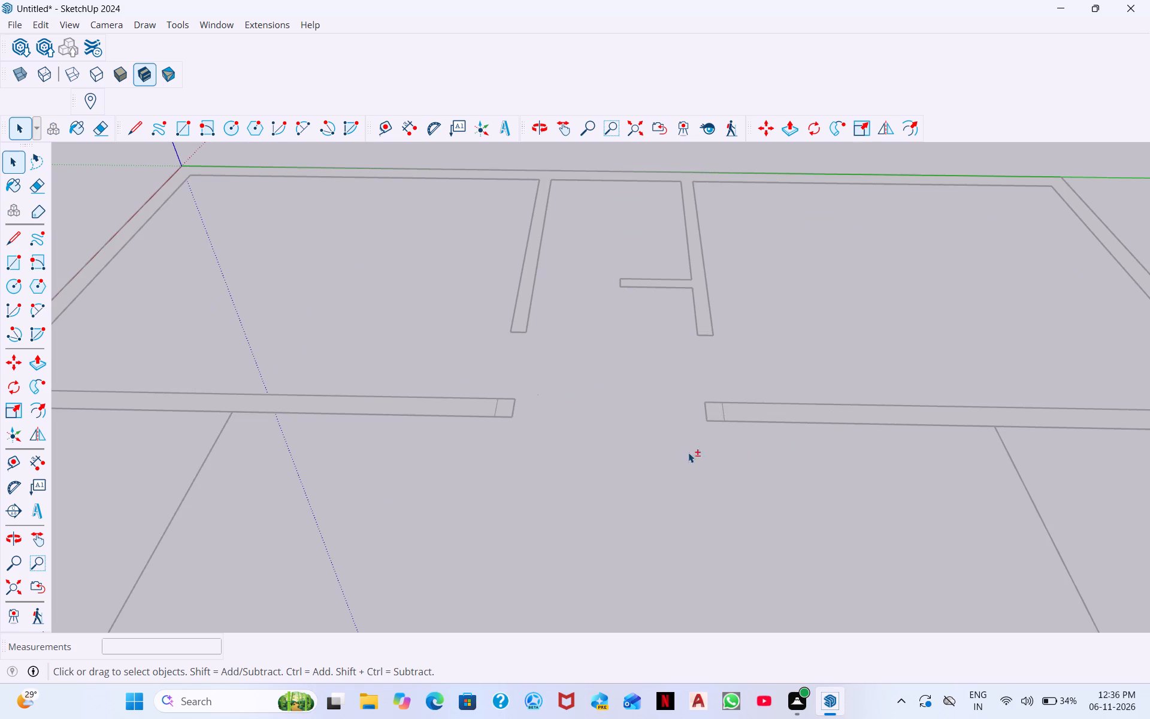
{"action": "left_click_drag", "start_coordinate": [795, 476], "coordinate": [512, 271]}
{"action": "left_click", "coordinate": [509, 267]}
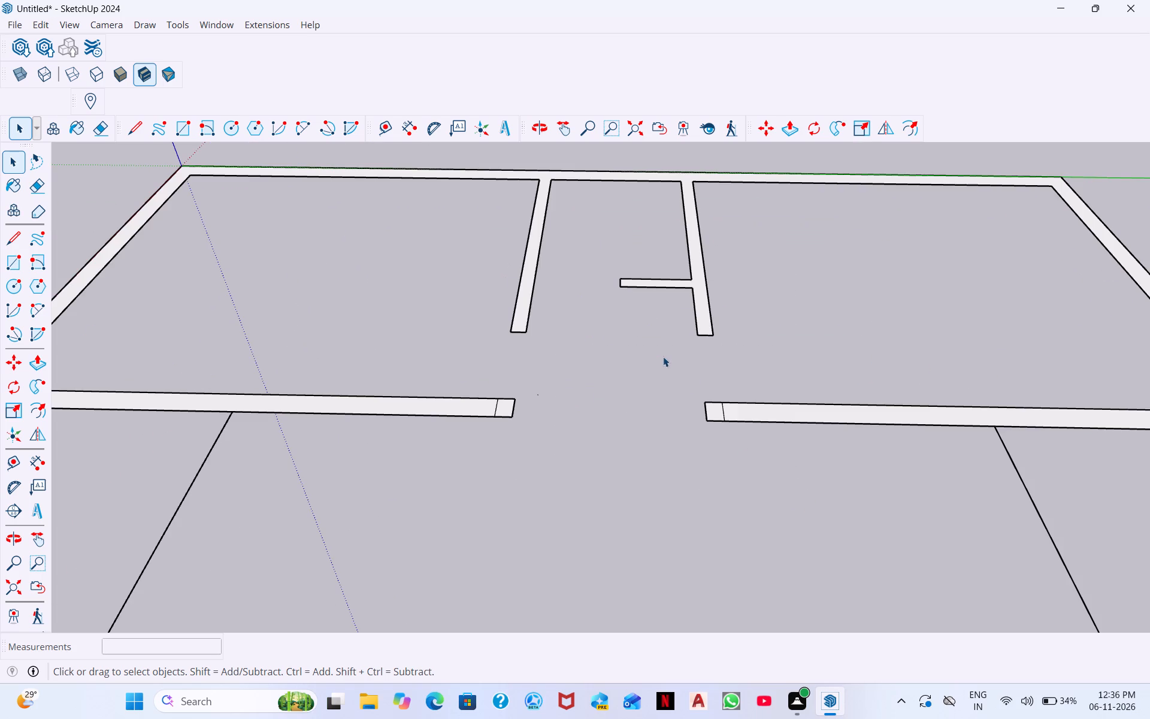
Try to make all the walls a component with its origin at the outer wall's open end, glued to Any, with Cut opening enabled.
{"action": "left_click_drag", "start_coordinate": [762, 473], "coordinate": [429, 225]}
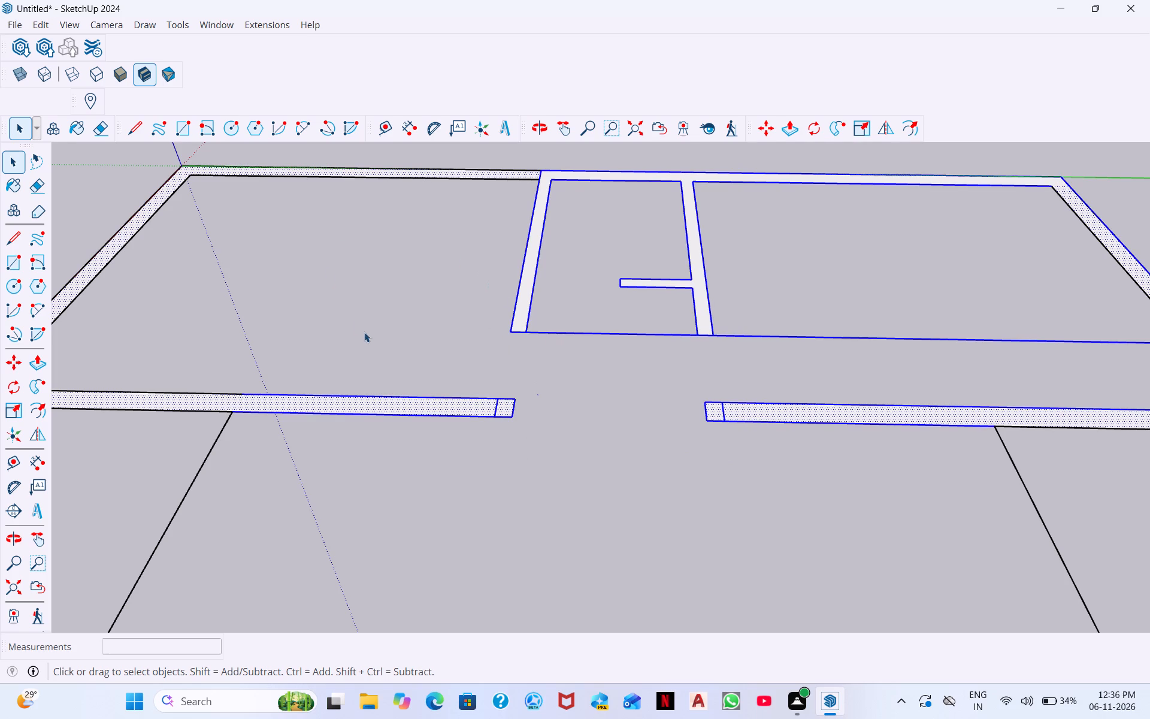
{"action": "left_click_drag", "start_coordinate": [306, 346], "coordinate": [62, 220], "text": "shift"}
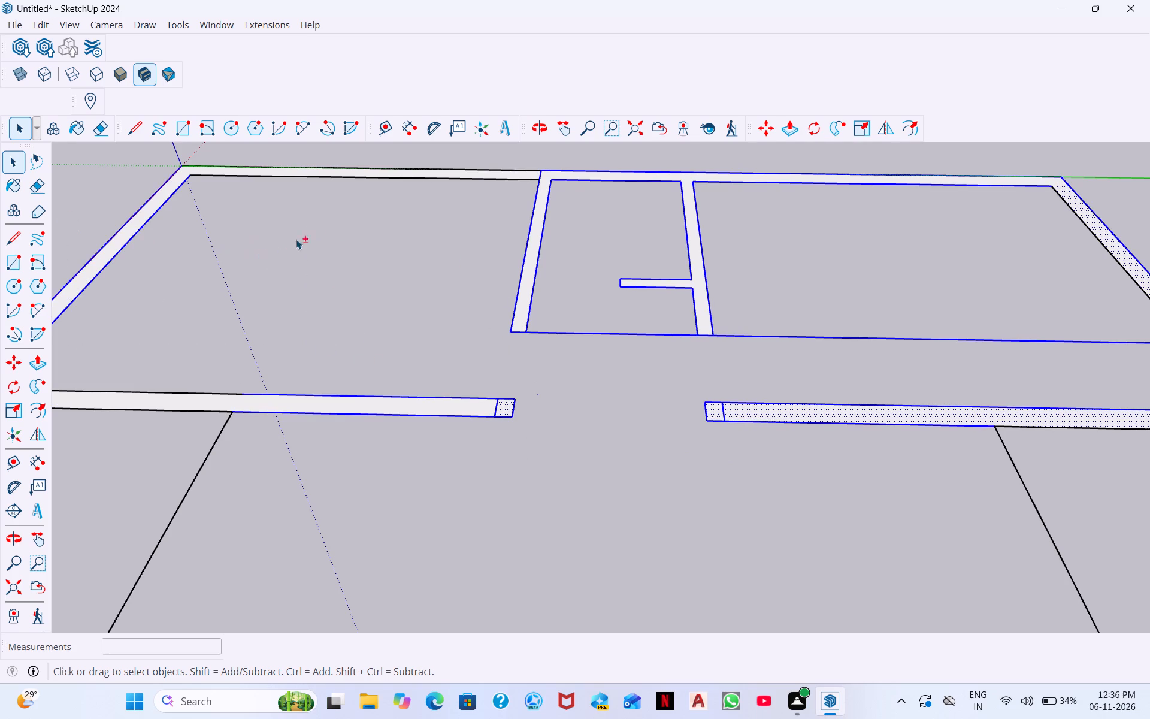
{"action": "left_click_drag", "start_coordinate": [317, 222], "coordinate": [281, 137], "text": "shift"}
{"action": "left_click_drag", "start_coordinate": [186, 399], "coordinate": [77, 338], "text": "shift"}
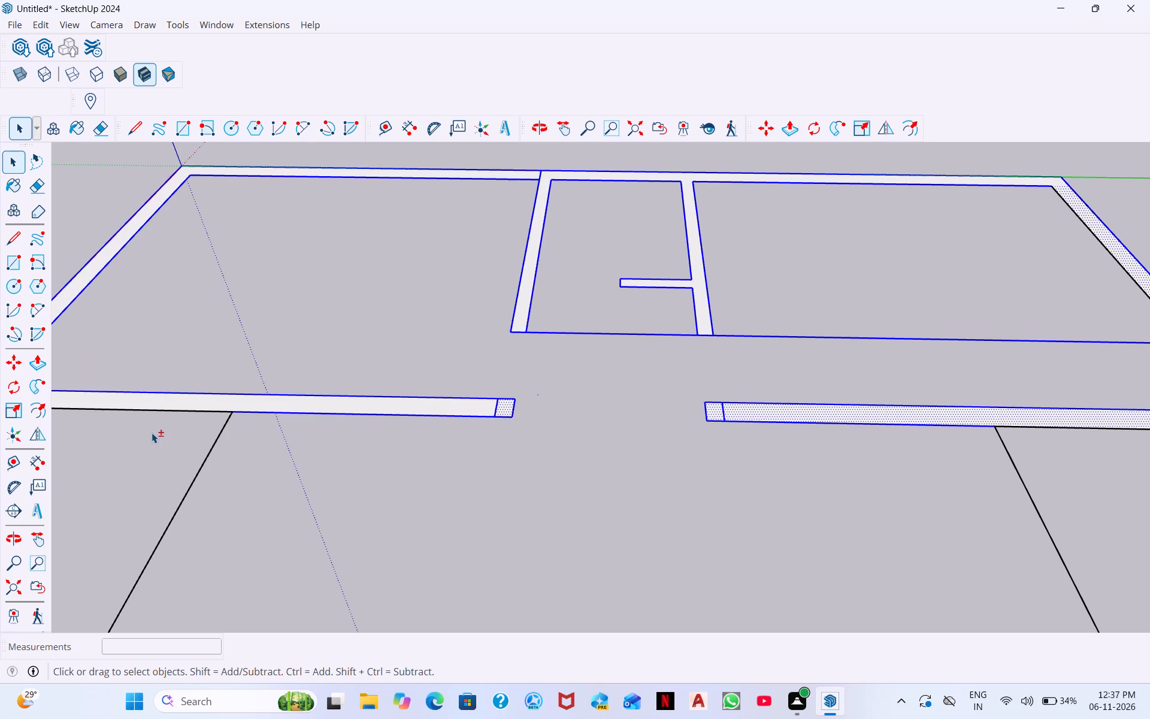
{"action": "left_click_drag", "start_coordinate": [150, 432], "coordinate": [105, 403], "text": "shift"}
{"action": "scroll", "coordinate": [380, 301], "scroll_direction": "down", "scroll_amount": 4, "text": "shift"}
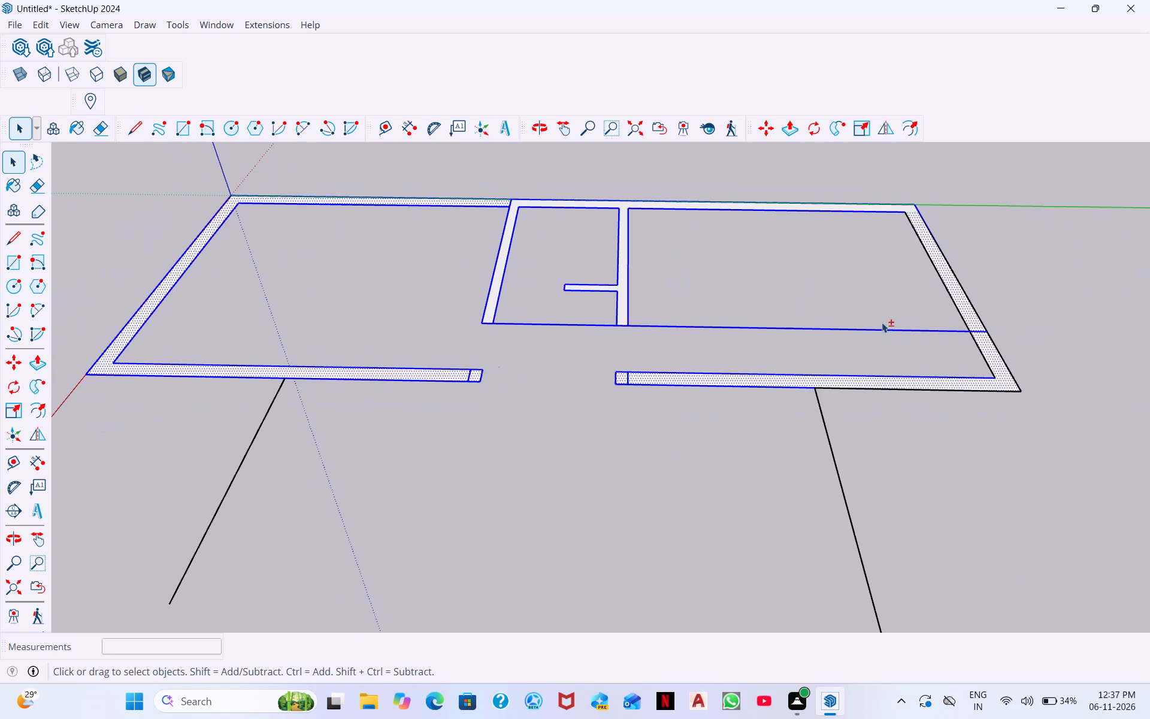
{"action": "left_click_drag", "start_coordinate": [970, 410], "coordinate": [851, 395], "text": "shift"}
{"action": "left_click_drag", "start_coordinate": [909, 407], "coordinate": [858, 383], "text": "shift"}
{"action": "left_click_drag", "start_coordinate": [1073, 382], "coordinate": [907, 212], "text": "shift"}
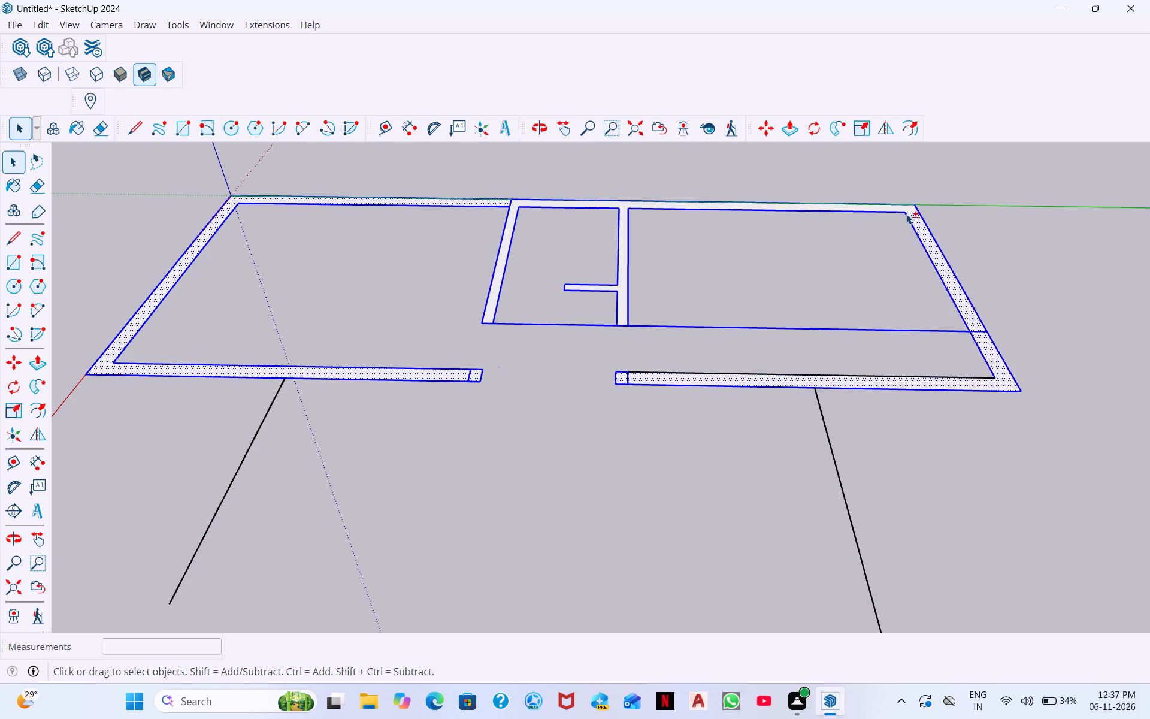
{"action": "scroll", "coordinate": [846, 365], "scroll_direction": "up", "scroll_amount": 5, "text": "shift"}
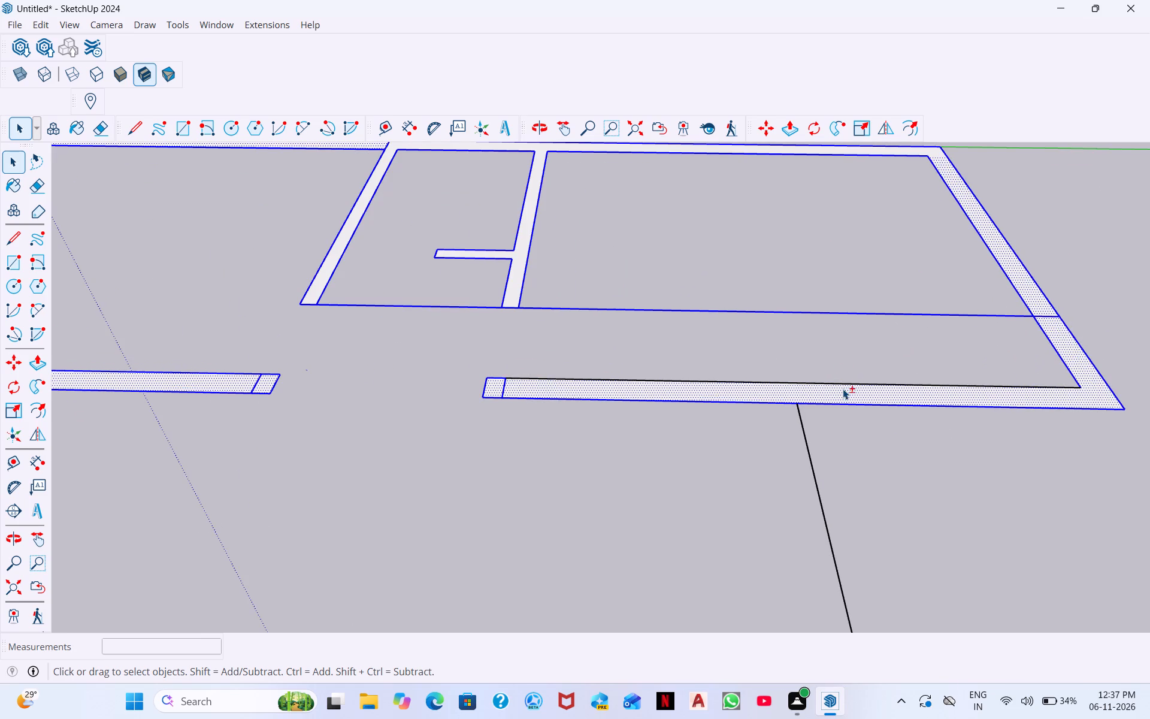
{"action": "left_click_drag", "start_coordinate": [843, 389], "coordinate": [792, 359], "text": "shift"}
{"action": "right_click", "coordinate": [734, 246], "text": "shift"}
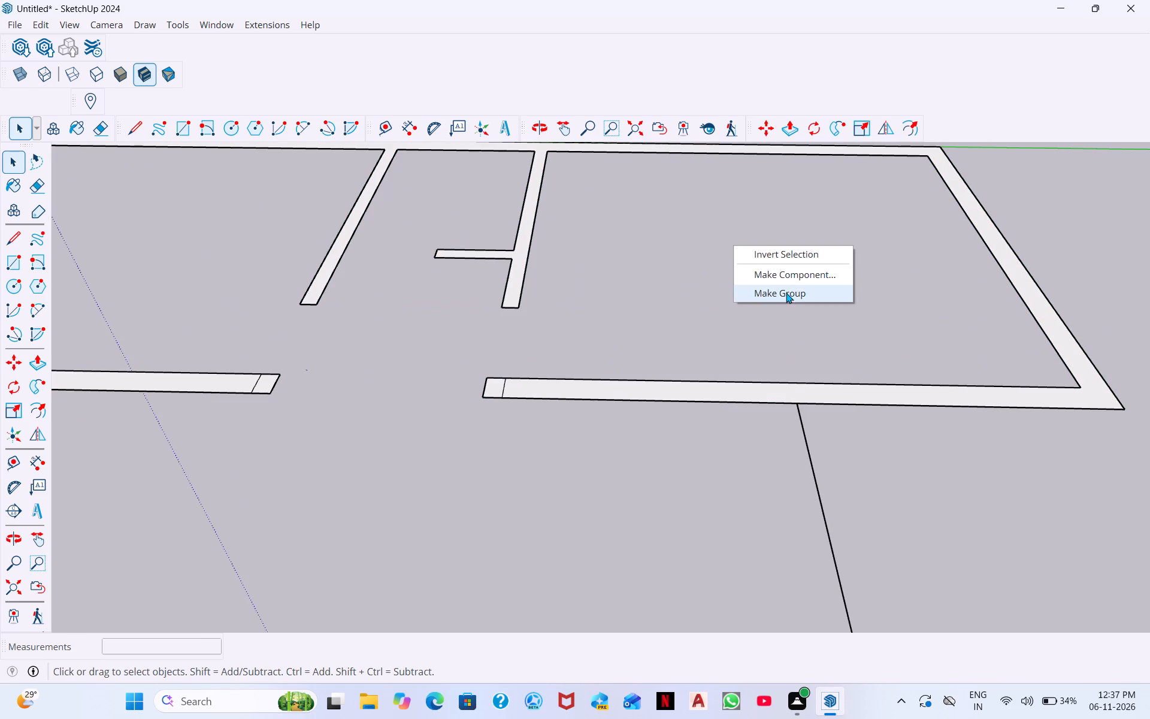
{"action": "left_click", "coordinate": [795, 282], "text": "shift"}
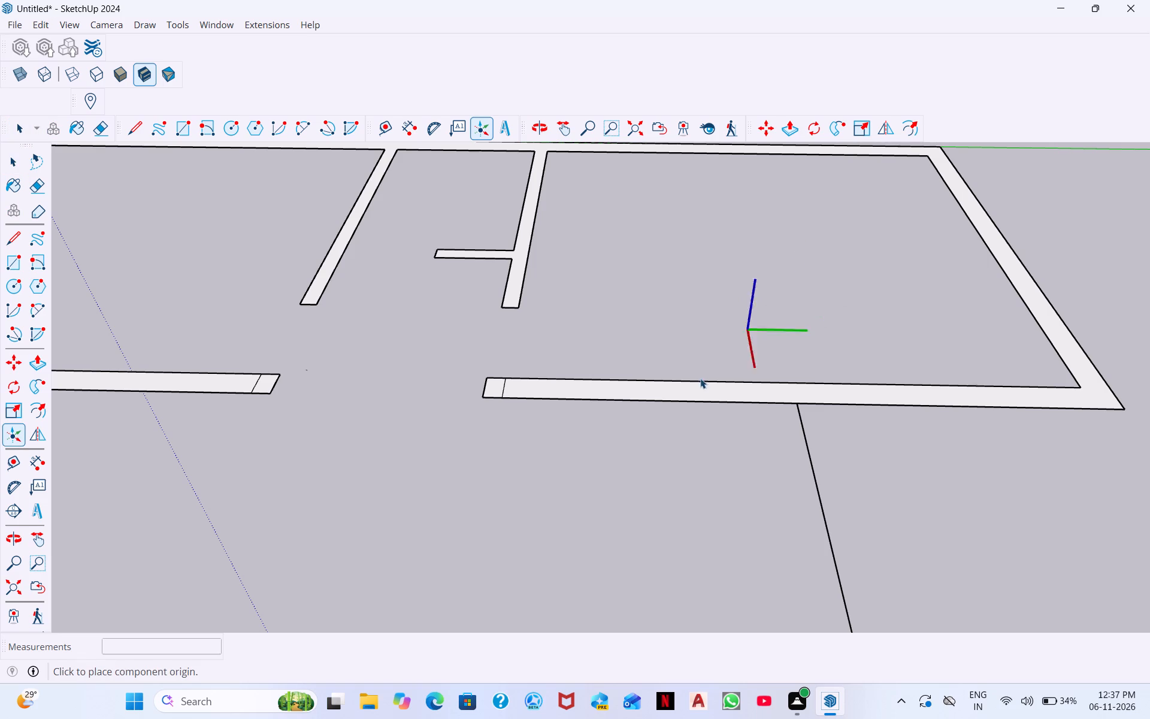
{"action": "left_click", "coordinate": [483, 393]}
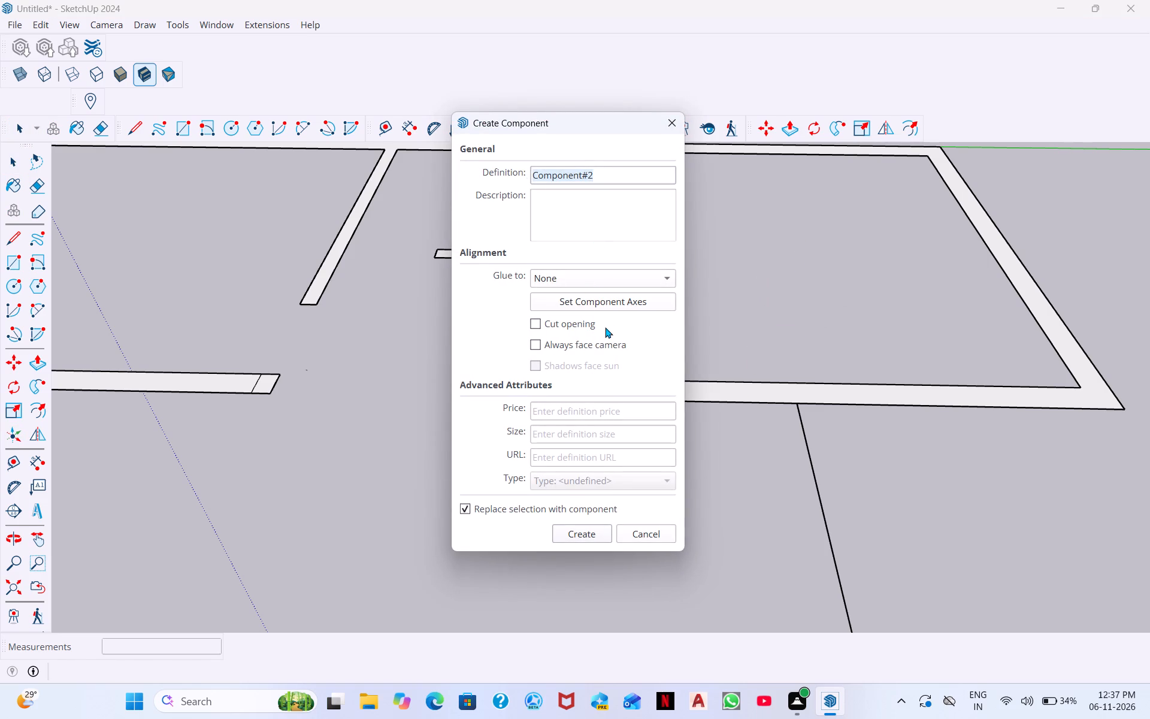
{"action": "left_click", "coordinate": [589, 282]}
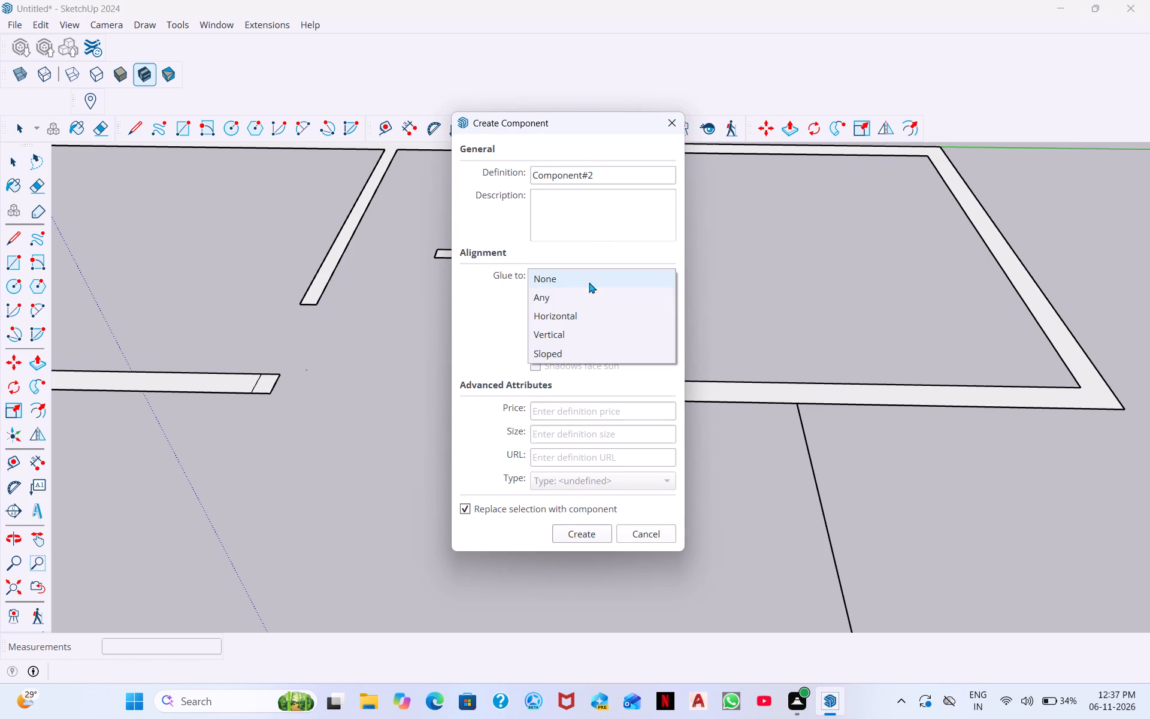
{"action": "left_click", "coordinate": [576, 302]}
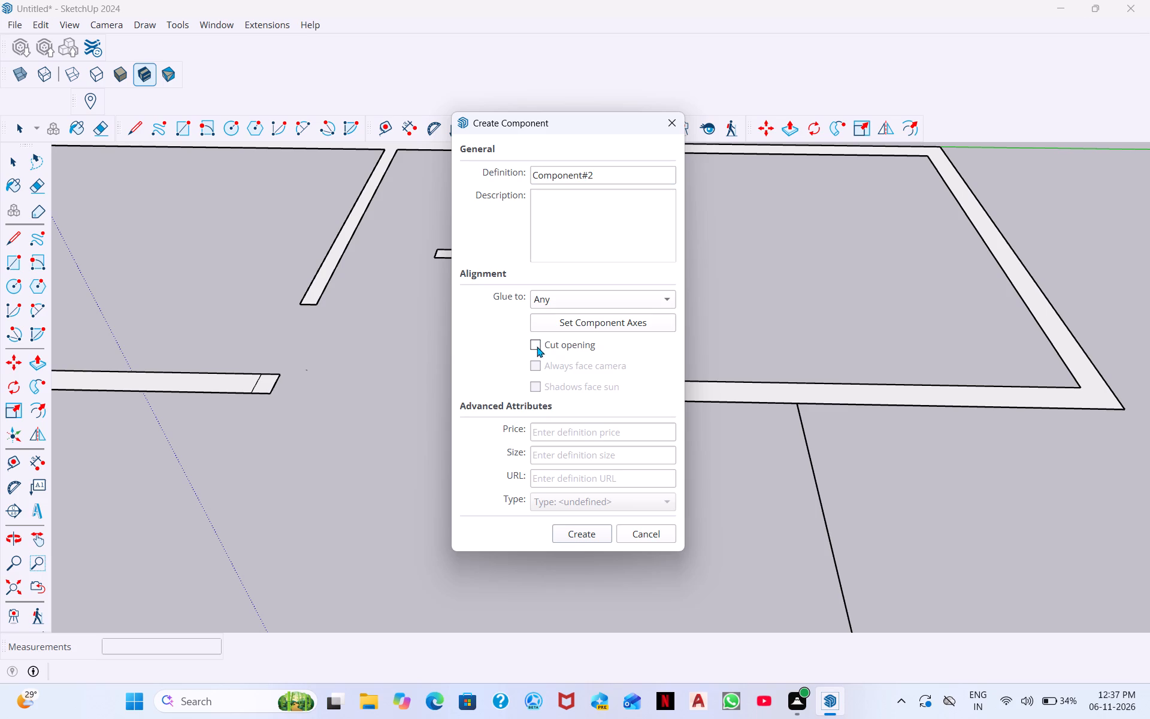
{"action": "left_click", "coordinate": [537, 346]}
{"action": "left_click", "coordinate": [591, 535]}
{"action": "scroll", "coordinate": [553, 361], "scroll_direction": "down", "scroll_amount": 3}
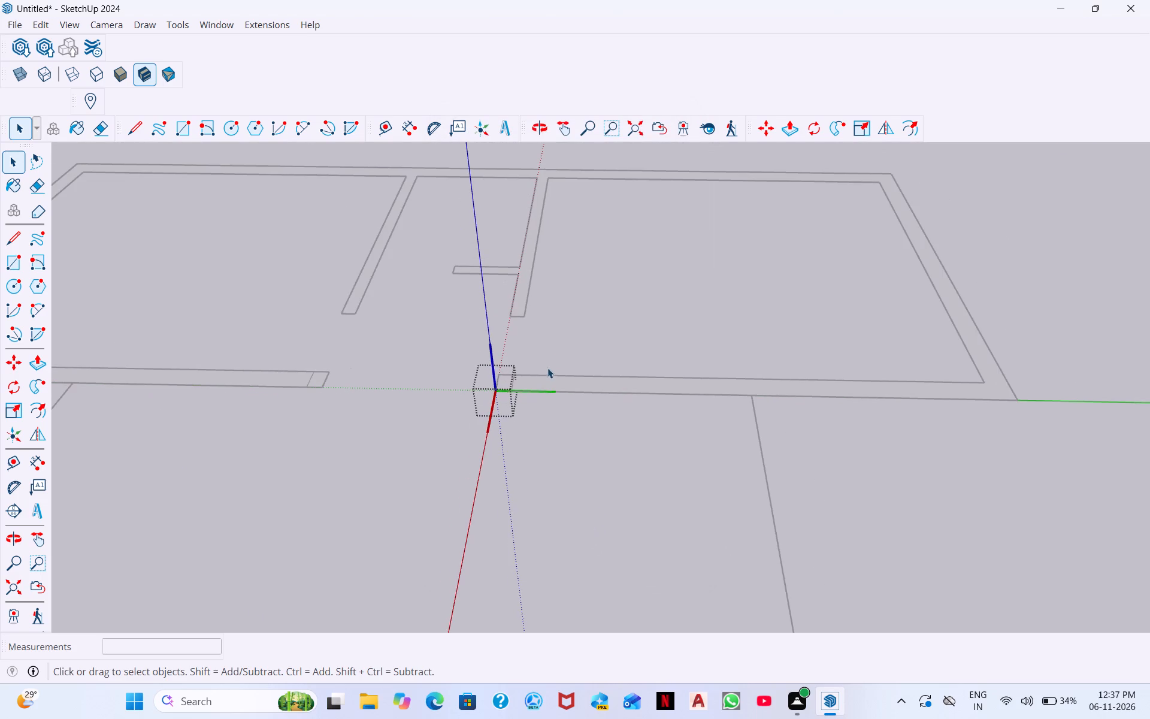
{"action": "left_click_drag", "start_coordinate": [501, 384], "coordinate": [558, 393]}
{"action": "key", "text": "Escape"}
Try to group the whole floor plan together with the loose boundary lines in front of it.
{"action": "scroll", "coordinate": [612, 313], "scroll_direction": "down", "scroll_amount": 8}
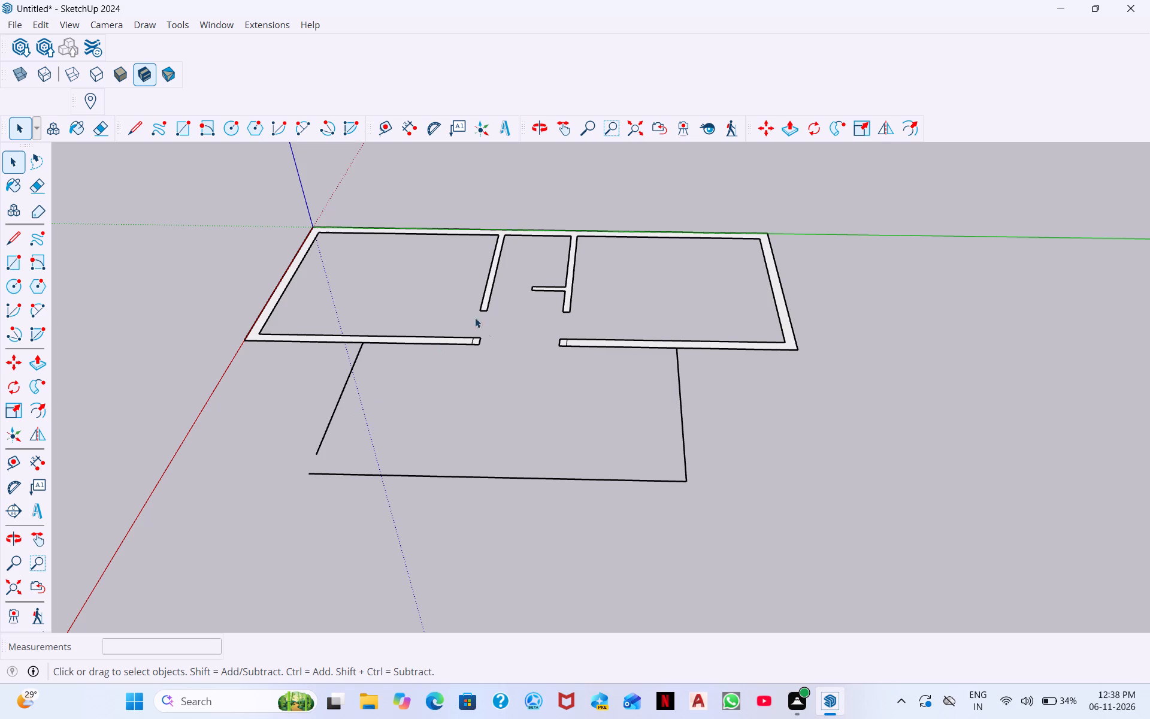
{"action": "left_click_drag", "start_coordinate": [625, 406], "coordinate": [526, 379]}
{"action": "left_click_drag", "start_coordinate": [526, 379], "coordinate": [461, 234]}
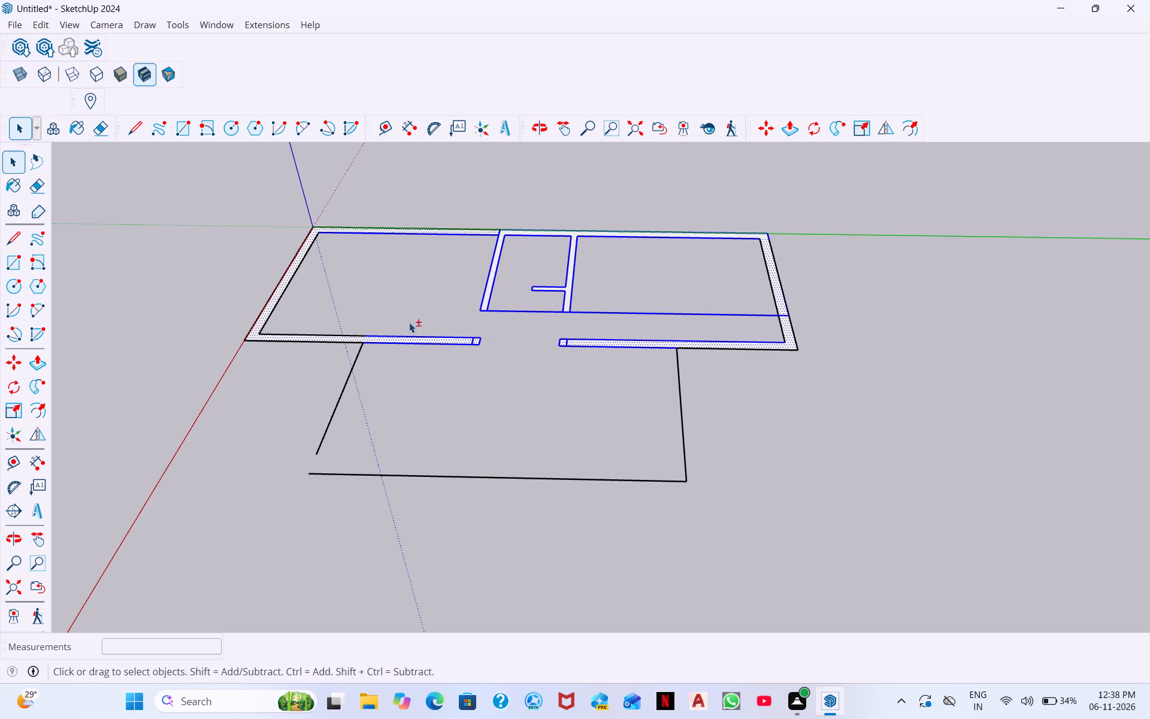
{"action": "left_click_drag", "start_coordinate": [924, 487], "coordinate": [120, 189]}
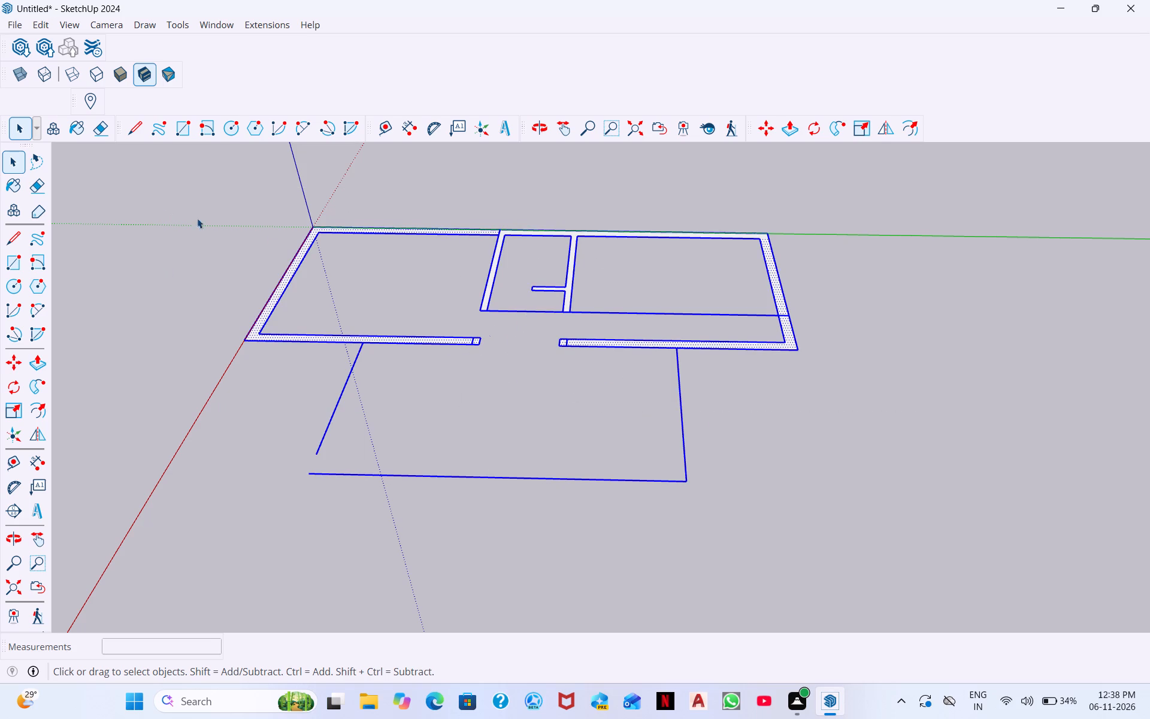
{"action": "right_click", "coordinate": [428, 311]}
{"action": "left_click", "coordinate": [503, 360]}
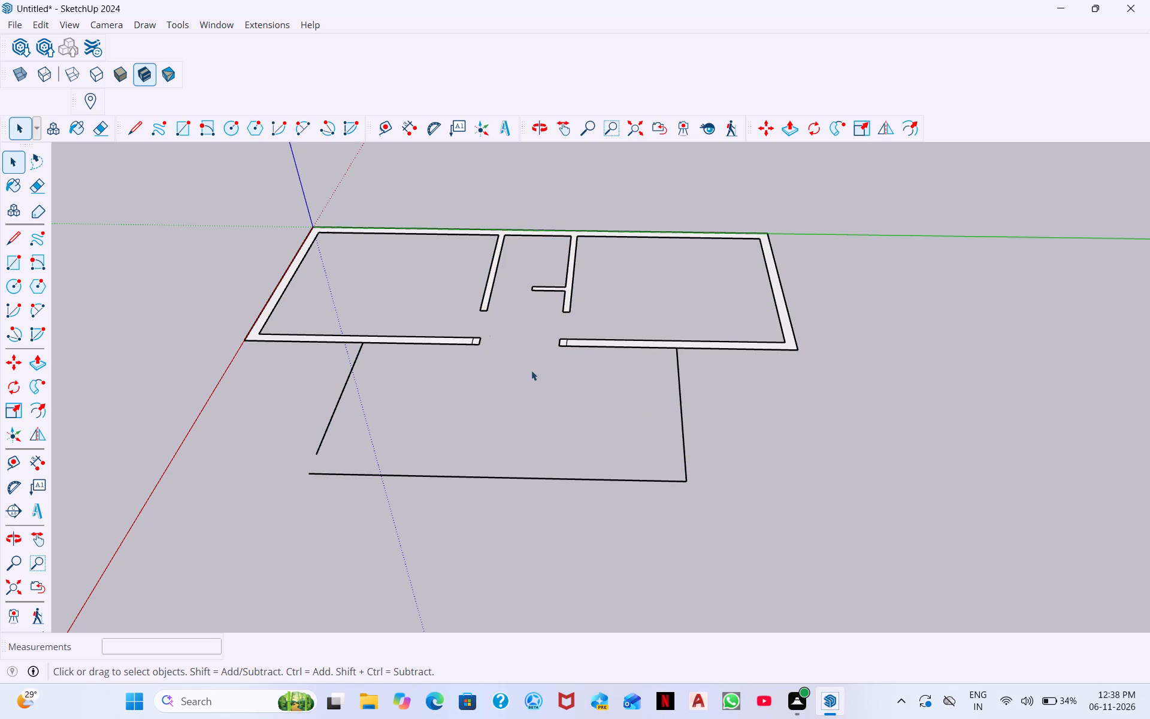
Draw a rectangle about 9 5/16" by 6" over the end block of the longer-running wall, on the partition-stub side of the opening.
{"action": "scroll", "coordinate": [497, 294], "scroll_direction": "up", "scroll_amount": 9}
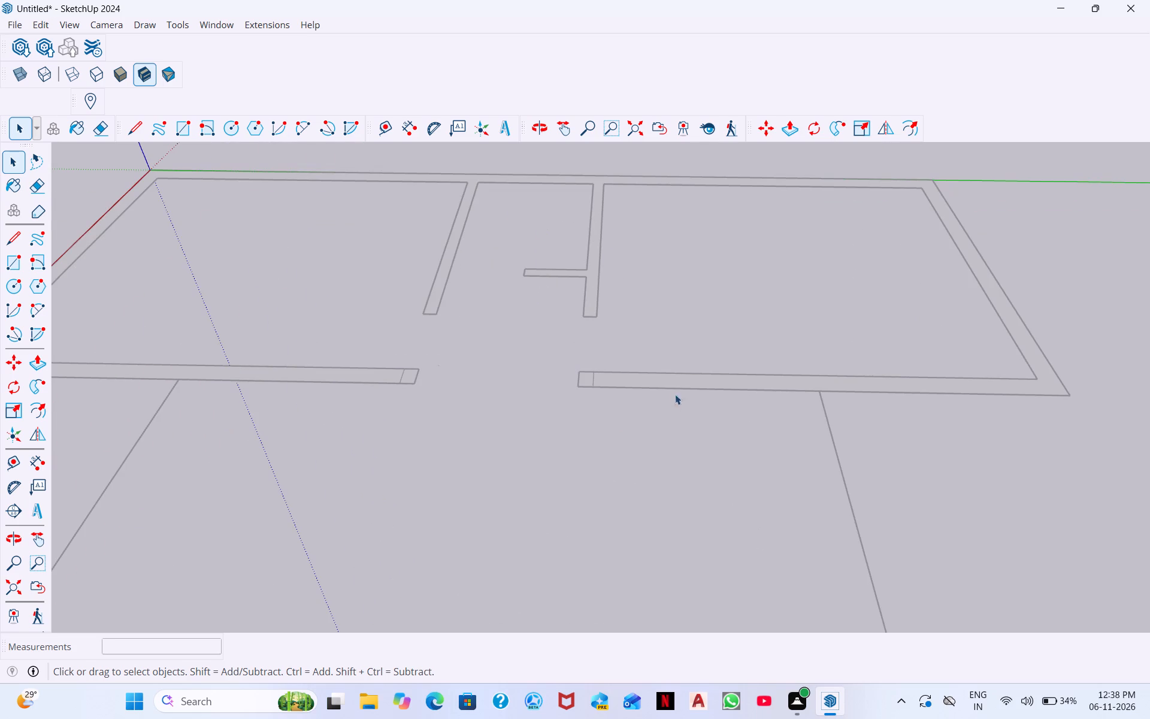
{"action": "middle_click_drag", "start_coordinate": [674, 385], "coordinate": [631, 305]}
{"action": "scroll", "coordinate": [415, 334], "scroll_direction": "up", "scroll_amount": 3}
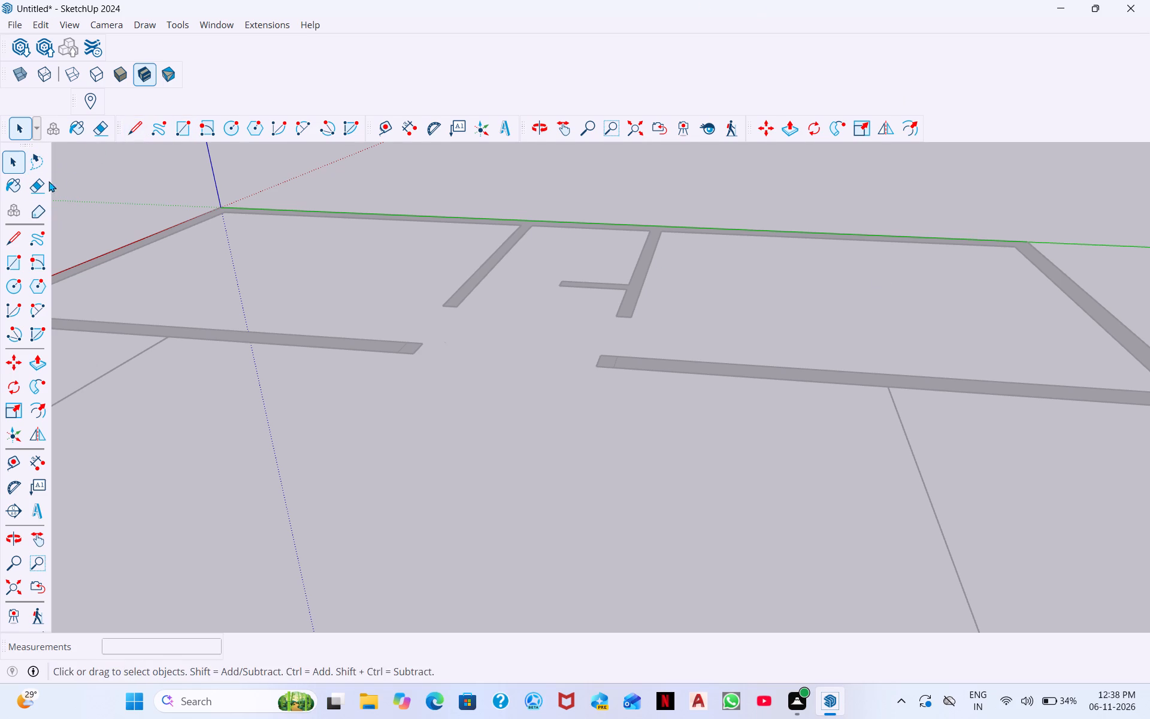
{"action": "left_click", "coordinate": [181, 135]}
{"action": "middle_click_drag", "start_coordinate": [717, 395], "coordinate": [691, 533]}
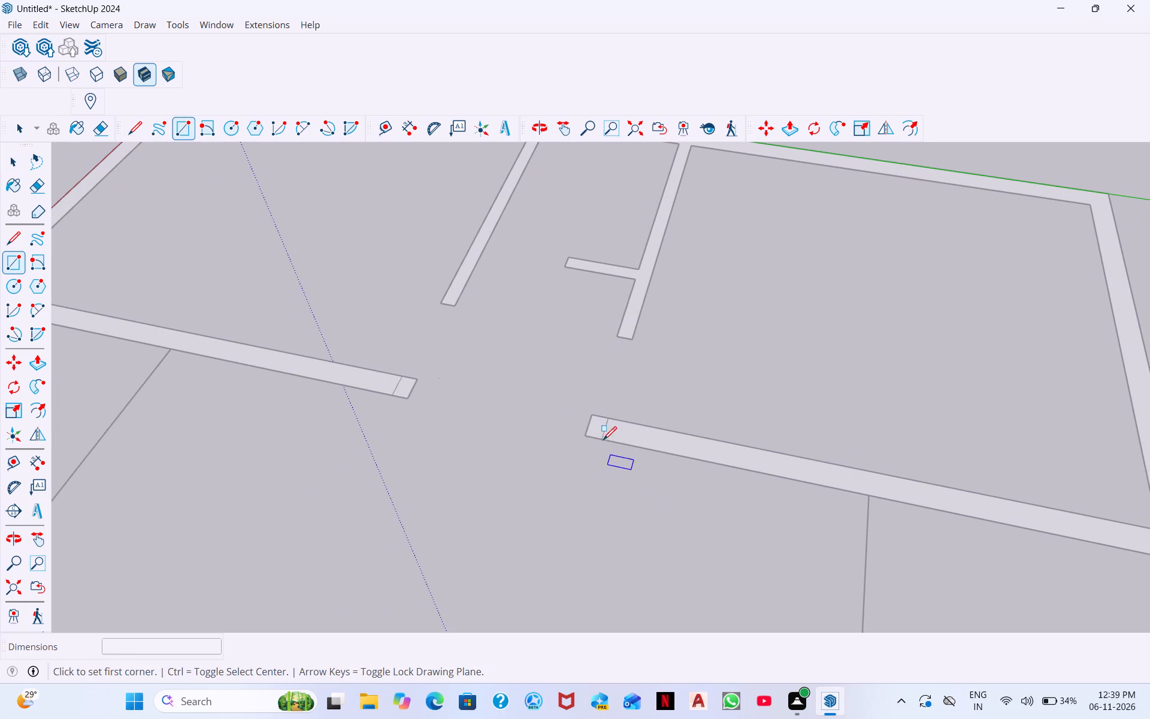
{"action": "left_click", "coordinate": [589, 437]}
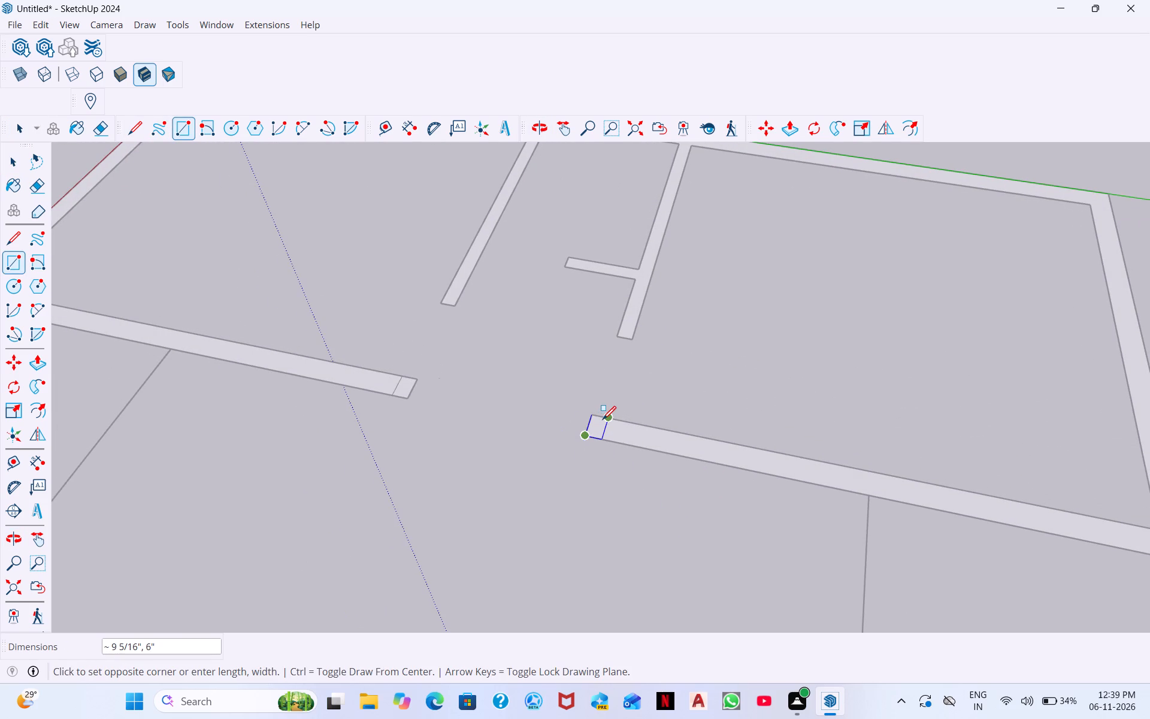
{"action": "left_click", "coordinate": [606, 416]}
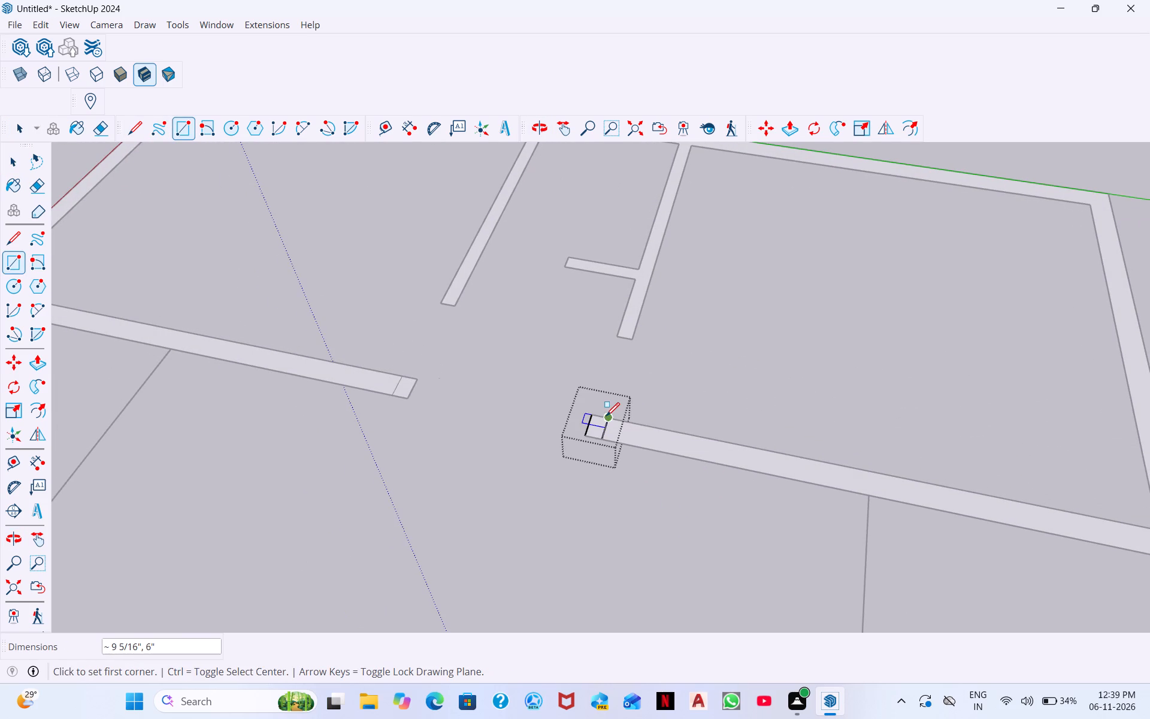
Draw a rectangle about 9 5/16" by 15' 9" over the longer front wall, from the end block to the outer corner.
{"action": "left_click", "coordinate": [610, 421]}
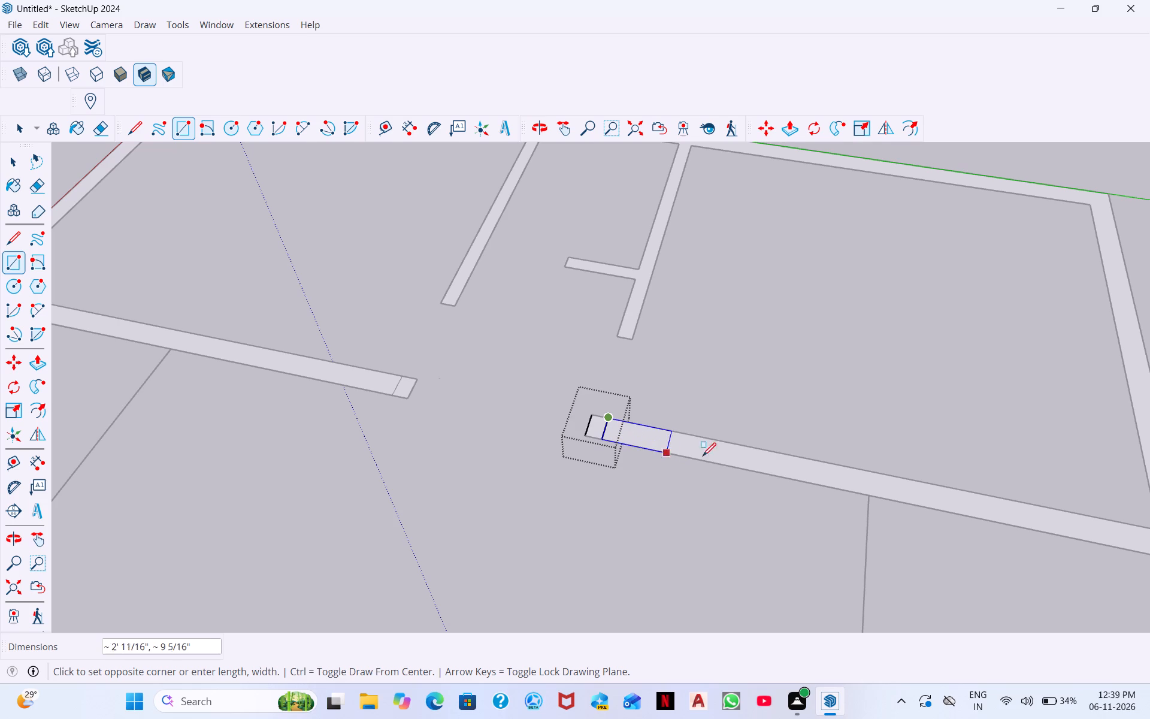
{"action": "scroll", "coordinate": [1086, 531], "scroll_direction": "down", "scroll_amount": 4}
{"action": "scroll", "coordinate": [1149, 561], "scroll_direction": "up", "scroll_amount": 1}
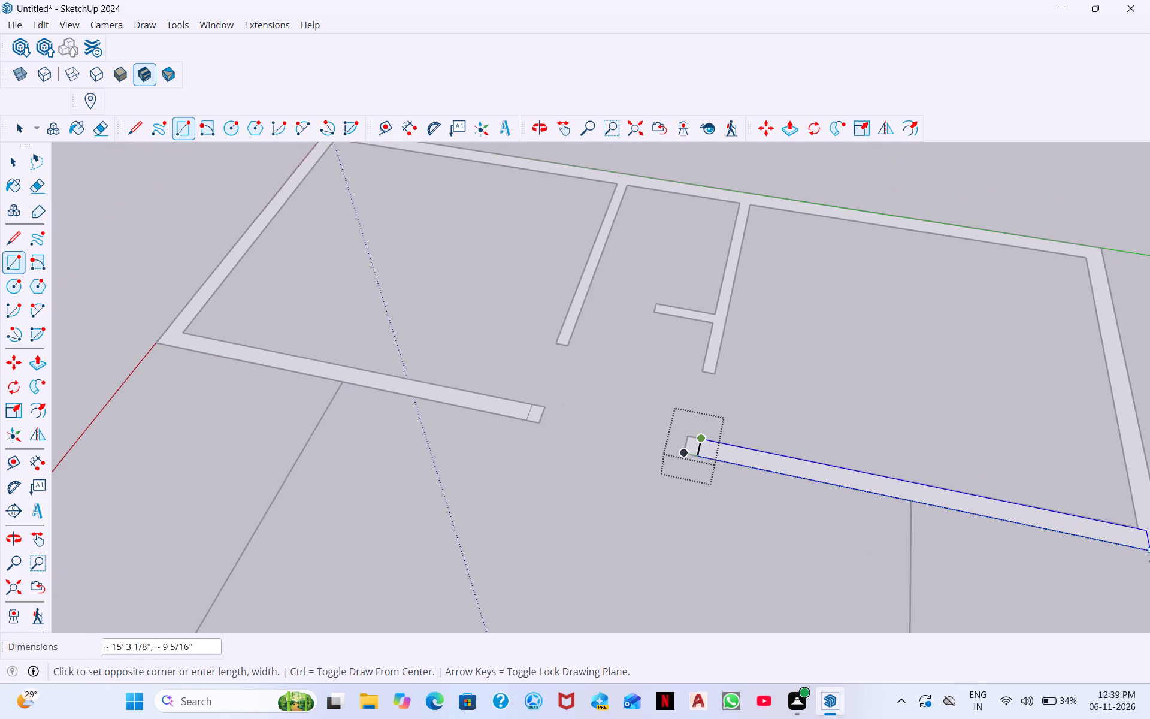
{"action": "middle_click_drag", "start_coordinate": [1145, 552], "coordinate": [1109, 522]}
{"action": "scroll", "coordinate": [1095, 519], "scroll_direction": "down", "scroll_amount": 6}
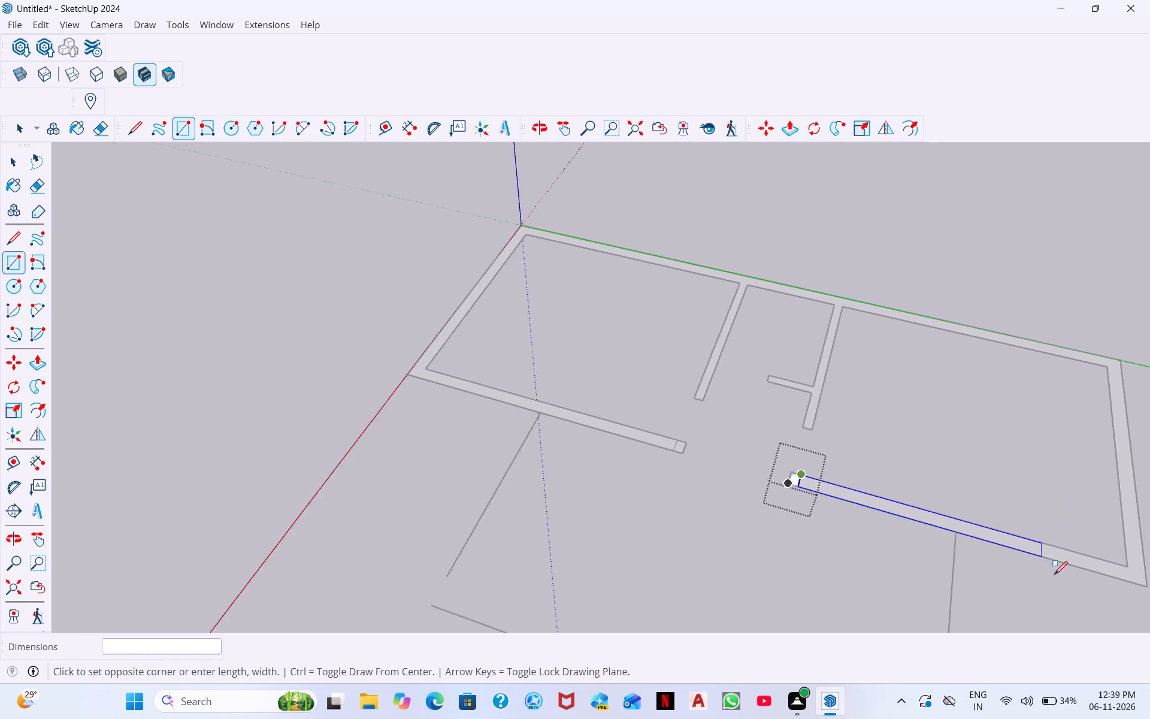
{"action": "scroll", "coordinate": [1054, 575], "scroll_direction": "down", "scroll_amount": 2}
{"action": "scroll", "coordinate": [1078, 569], "scroll_direction": "up", "scroll_amount": 5}
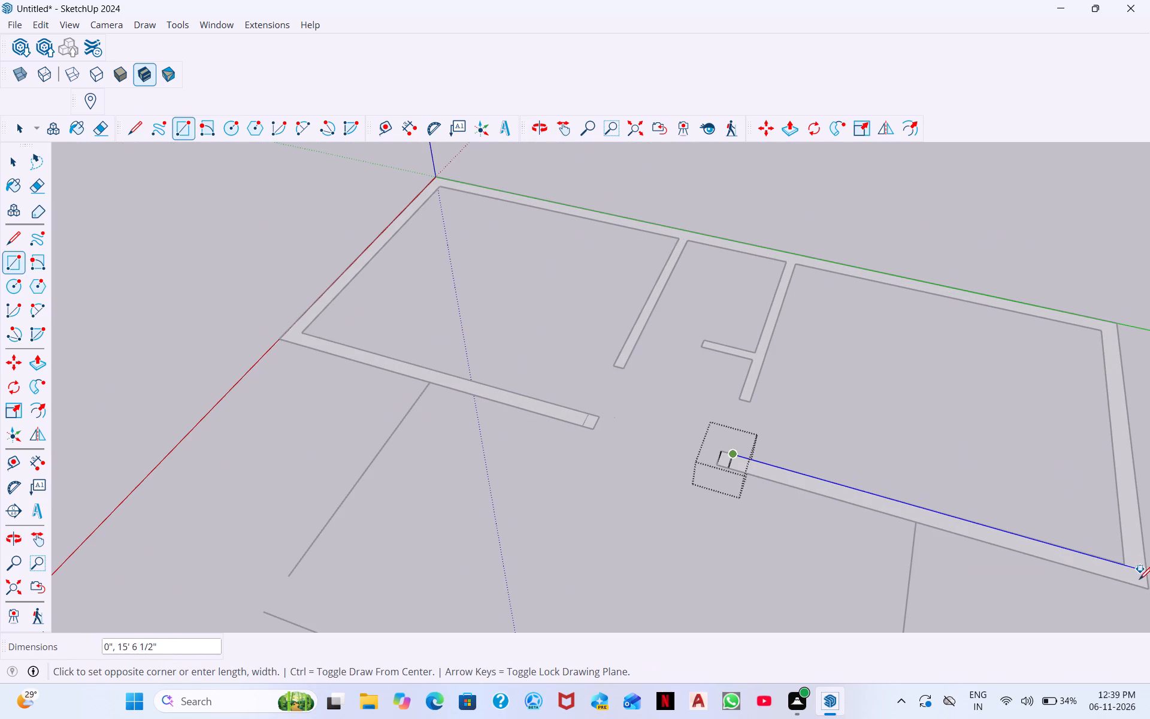
{"action": "left_click", "coordinate": [1146, 586]}
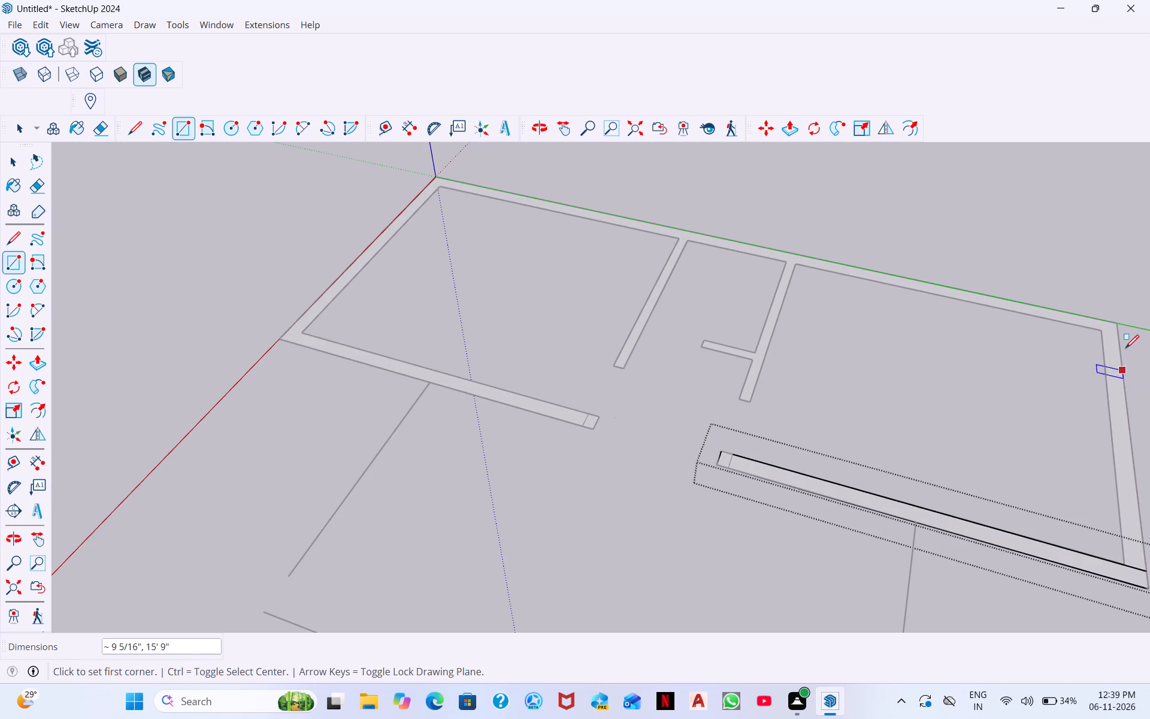
Draw a rectangle 9" by about 13' 10 7/16" over the end wall joining the front and back walls.
{"action": "left_click", "coordinate": [1147, 567]}
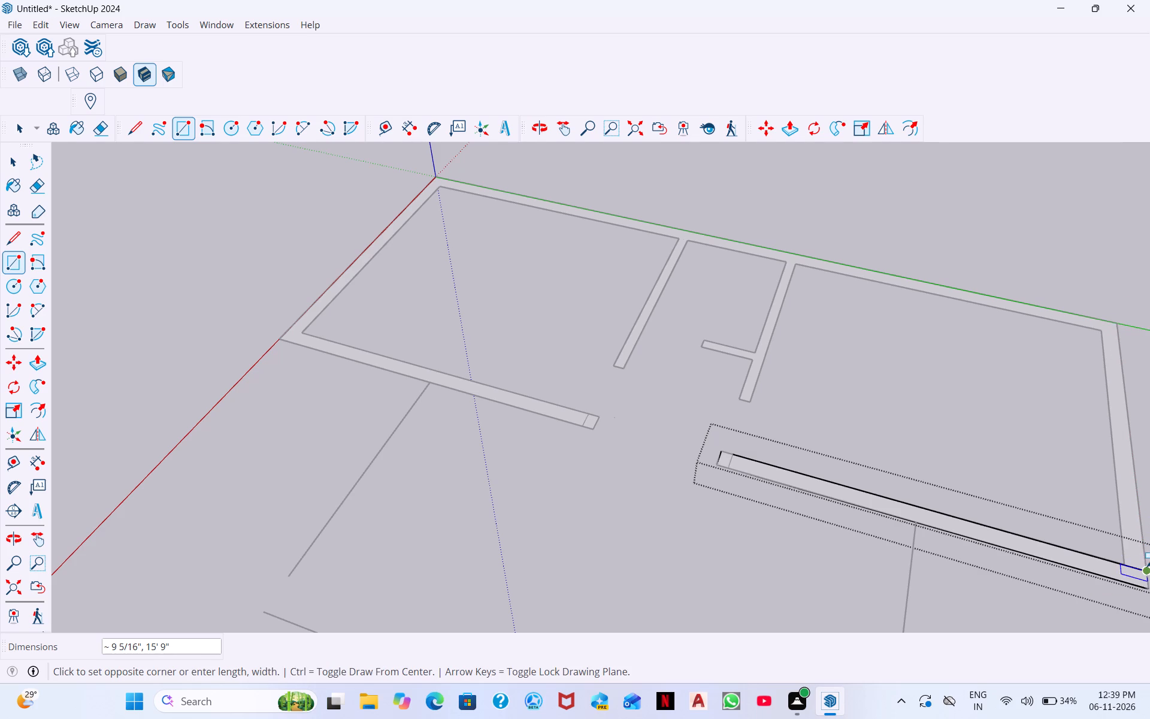
{"action": "left_click", "coordinate": [1102, 331]}
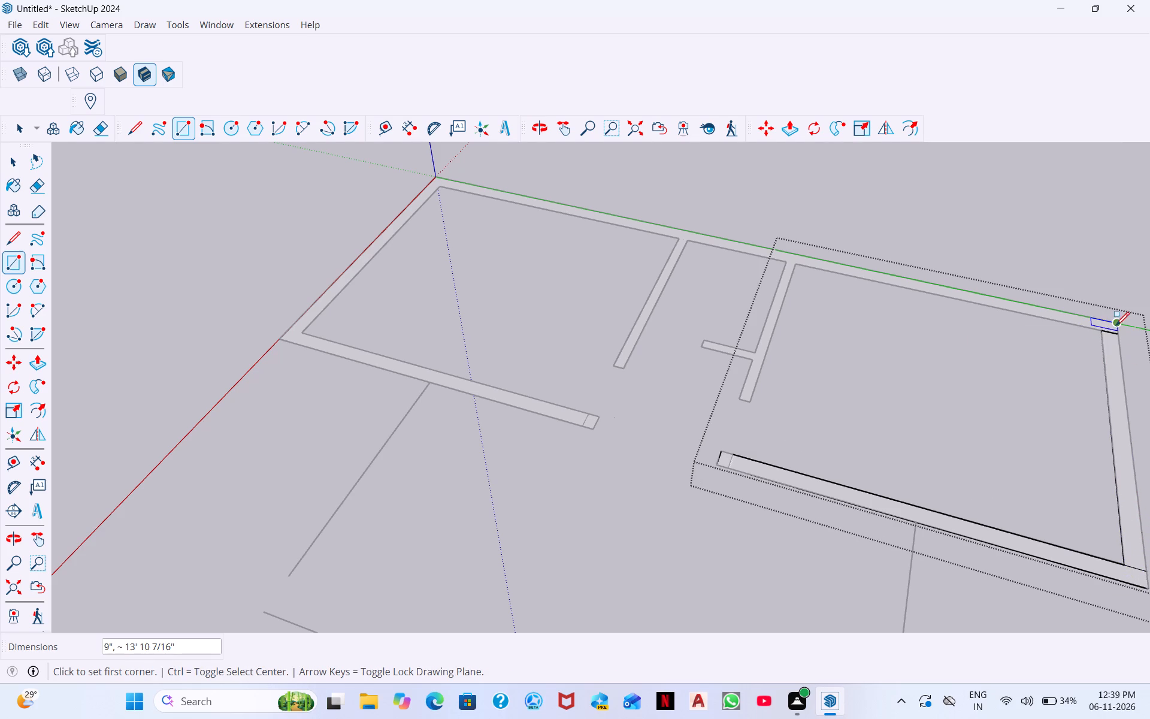
Draw a rectangle over the back wall from its outer corner to the partition that carries the stub.
{"action": "scroll", "coordinate": [1116, 325], "scroll_direction": "up", "scroll_amount": 10}
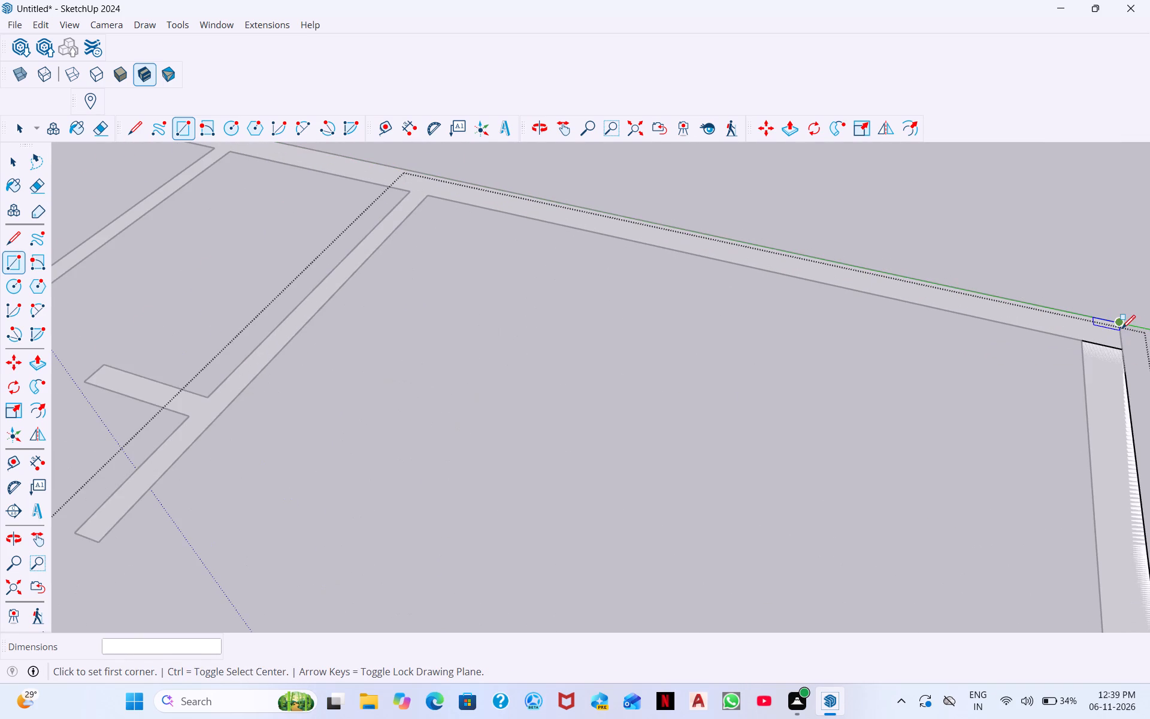
{"action": "left_click", "coordinate": [1122, 328]}
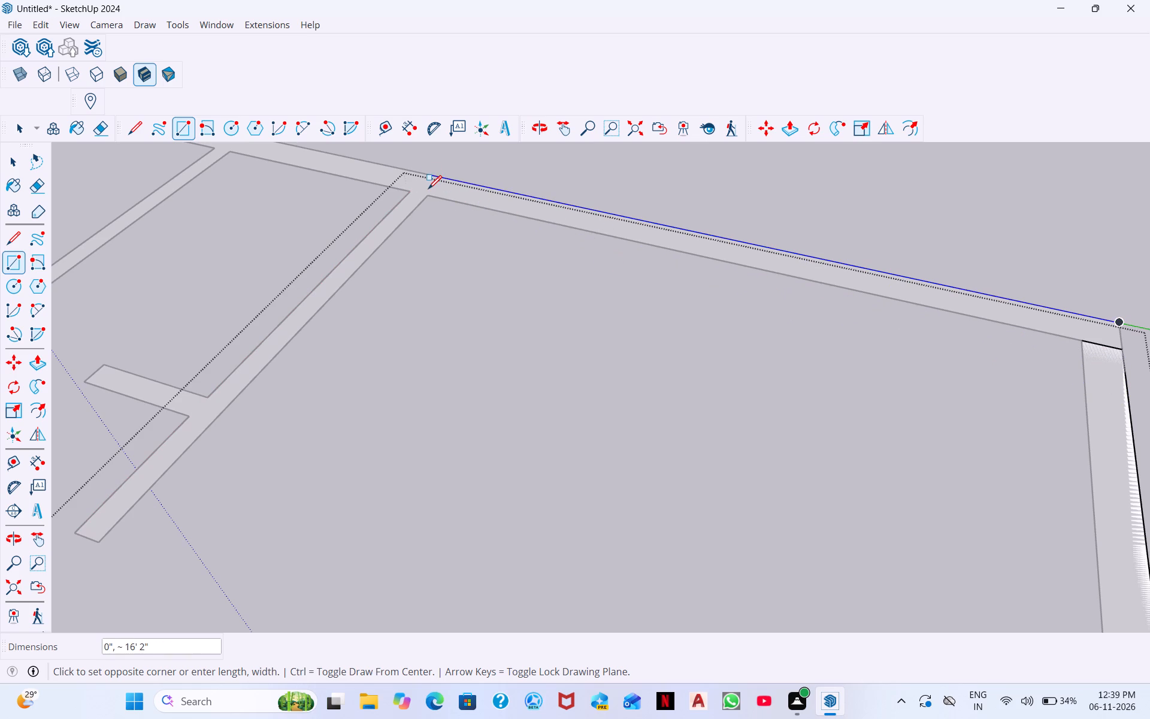
{"action": "left_click", "coordinate": [429, 194]}
Draw a rectangle 6" by about 10' 8 1/4" over the partition that carries the stub, up to the back wall.
{"action": "scroll", "coordinate": [429, 200], "scroll_direction": "up", "scroll_amount": 5}
{"action": "scroll", "coordinate": [427, 201], "scroll_direction": "down", "scroll_amount": 8}
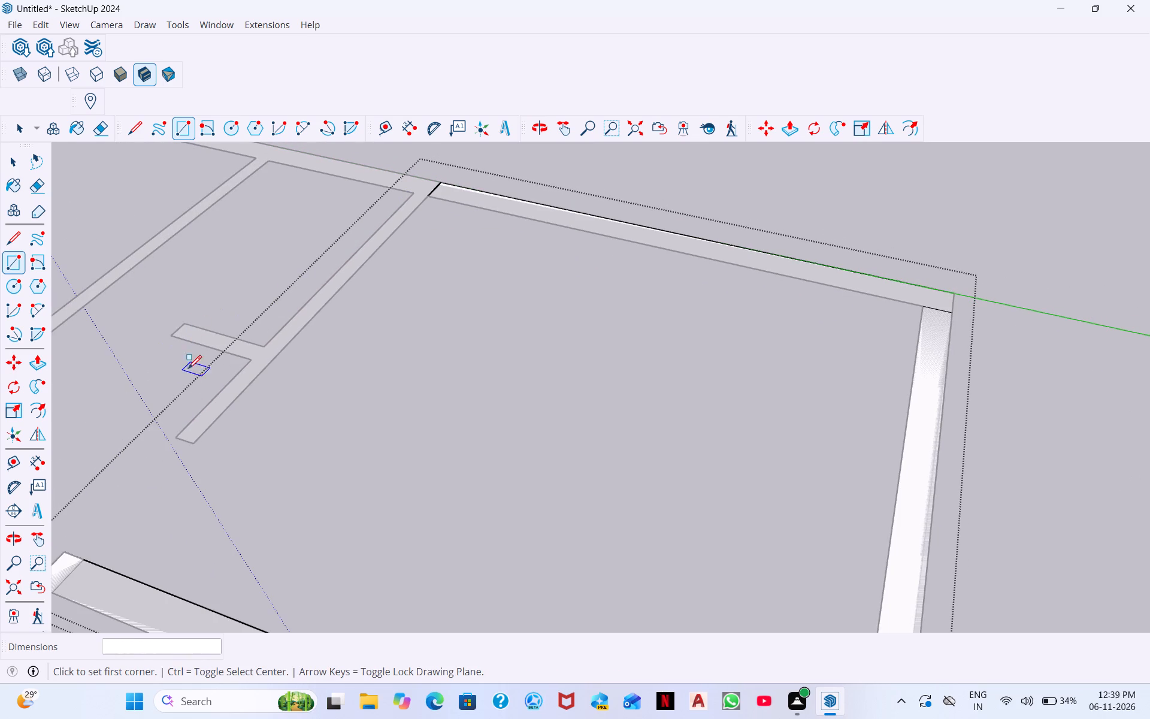
{"action": "left_click", "coordinate": [178, 434]}
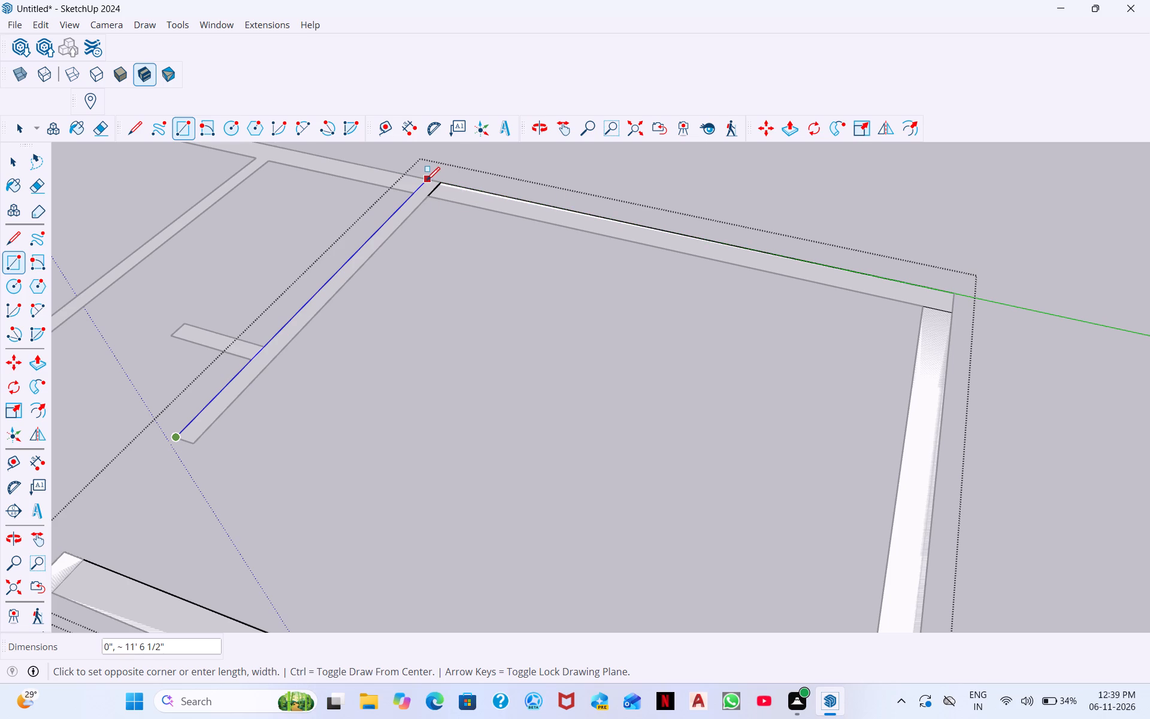
{"action": "left_click", "coordinate": [428, 196]}
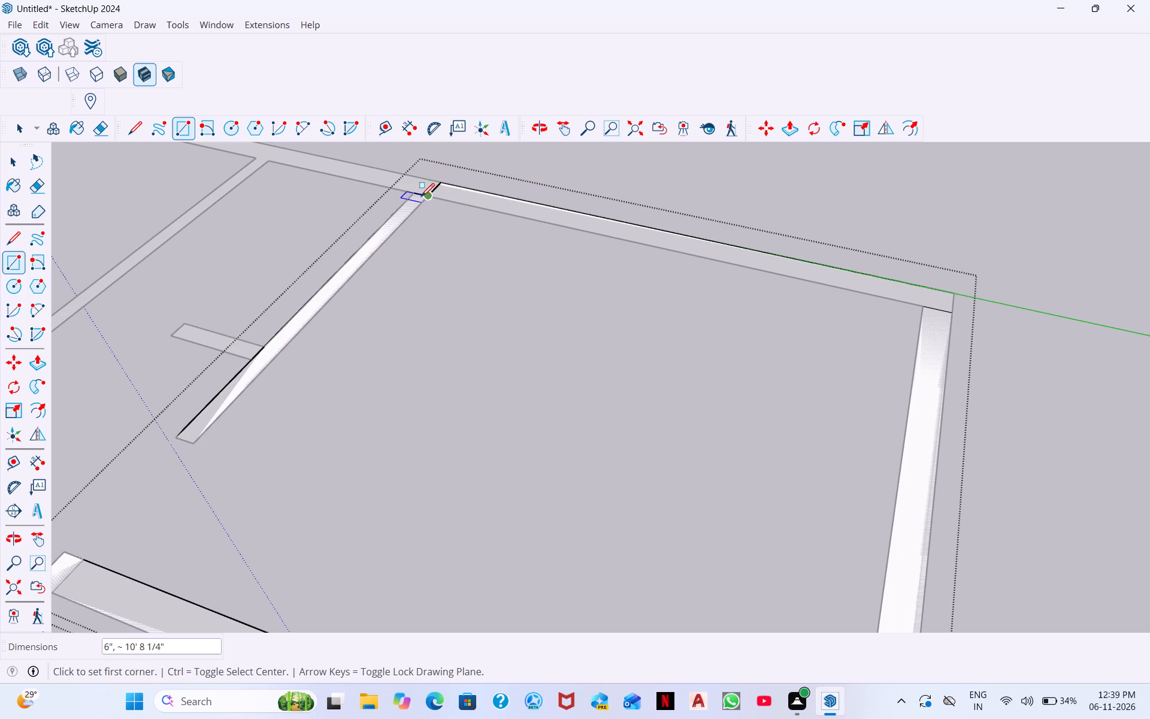
Draw a 6" by 2' 6" rectangle over the short stub on the side of the partition.
{"action": "scroll", "coordinate": [261, 347], "scroll_direction": "up", "scroll_amount": 4}
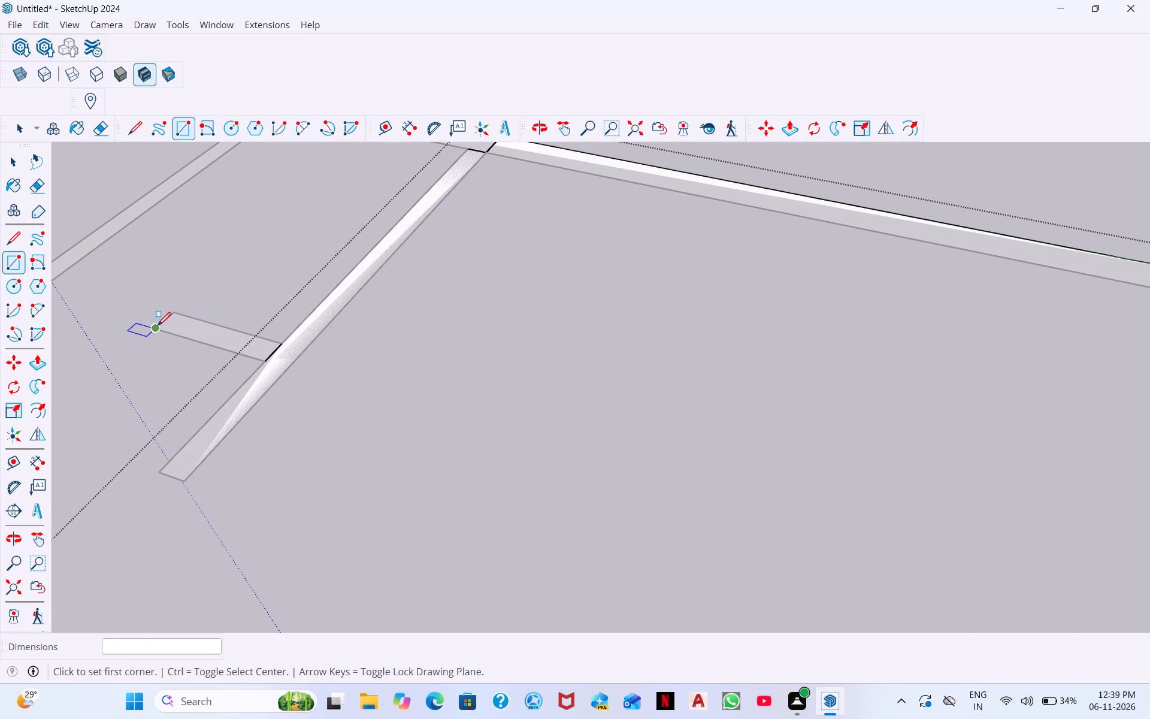
{"action": "left_click", "coordinate": [157, 327]}
{"action": "left_click", "coordinate": [283, 342]}
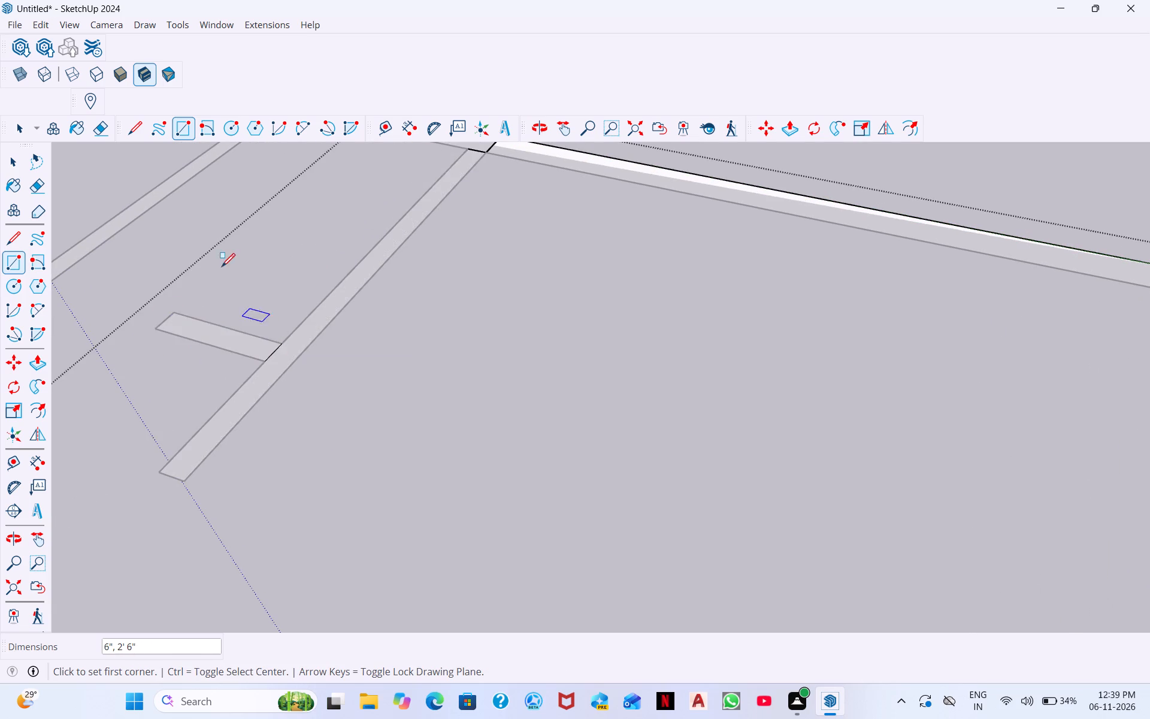
Draw a rectangle over the back wall section between the two partitions, continuing from the previous back wall rectangle.
{"action": "scroll", "coordinate": [219, 261], "scroll_direction": "down", "scroll_amount": 7}
{"action": "scroll", "coordinate": [378, 257], "scroll_direction": "up", "scroll_amount": 1}
{"action": "middle_click_drag", "start_coordinate": [380, 270], "coordinate": [582, 246]}
{"action": "scroll", "coordinate": [381, 272], "scroll_direction": "down", "scroll_amount": 1}
{"action": "scroll", "coordinate": [197, 345], "scroll_direction": "down", "scroll_amount": 1}
{"action": "scroll", "coordinate": [69, 326], "scroll_direction": "down", "scroll_amount": 9}
{"action": "middle_click_drag", "start_coordinate": [455, 382], "coordinate": [203, 382]}
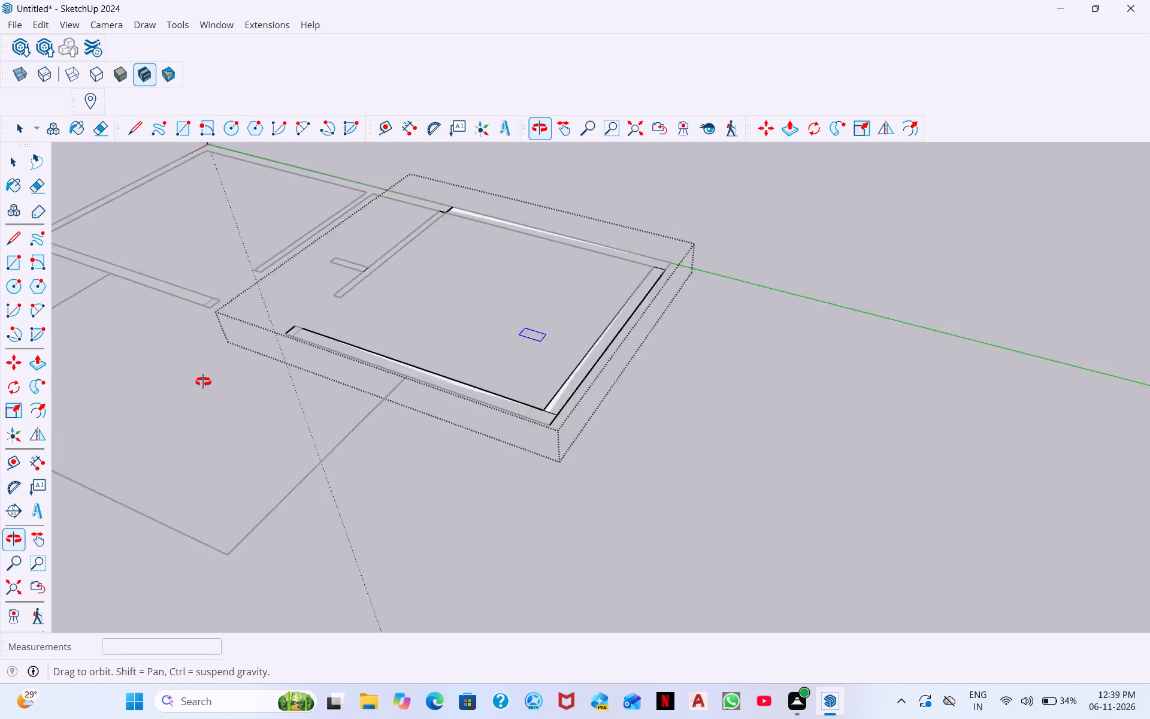
{"action": "middle_click_drag", "start_coordinate": [203, 382], "coordinate": [311, 297]}
{"action": "scroll", "coordinate": [202, 343], "scroll_direction": "down", "scroll_amount": 1}
{"action": "scroll", "coordinate": [202, 343], "scroll_direction": "up", "scroll_amount": 5}
{"action": "middle_click_drag", "start_coordinate": [350, 321], "coordinate": [376, 440]}
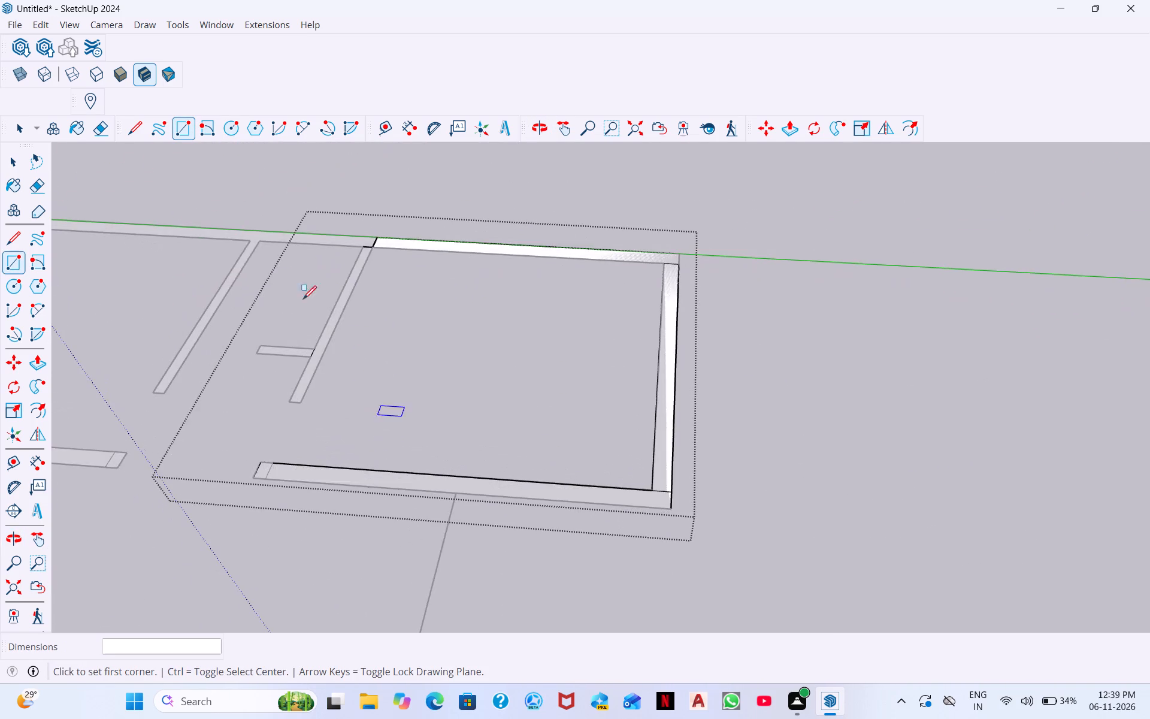
{"action": "scroll", "coordinate": [281, 273], "scroll_direction": "up", "scroll_amount": 15}
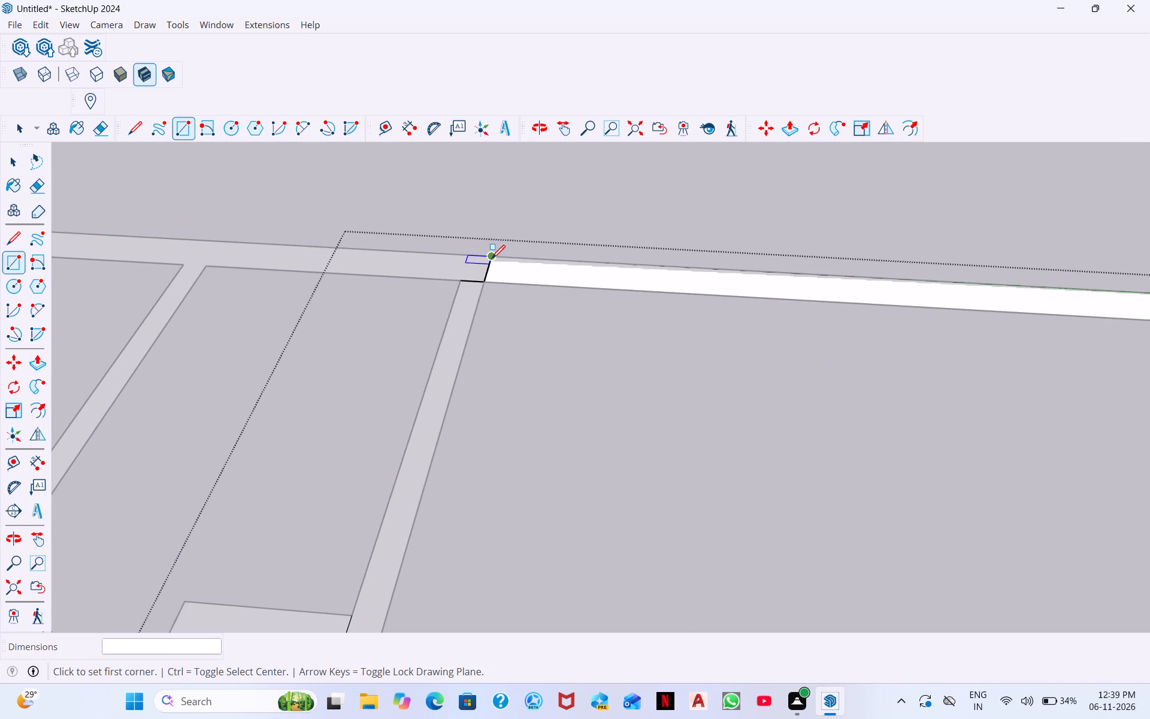
{"action": "left_click", "coordinate": [492, 257]}
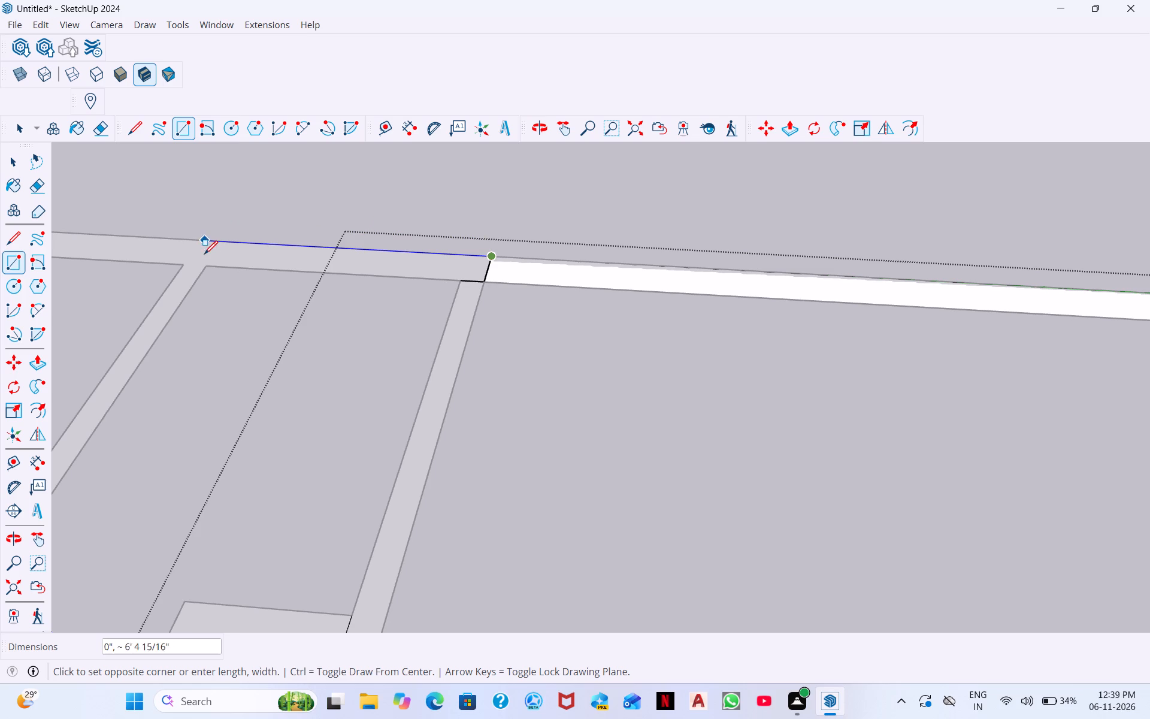
{"action": "left_click", "coordinate": [204, 263]}
Draw a rectangle over the full length of the partition without a stub, from the back wall to its free end.
{"action": "scroll", "coordinate": [190, 265], "scroll_direction": "up", "scroll_amount": 2}
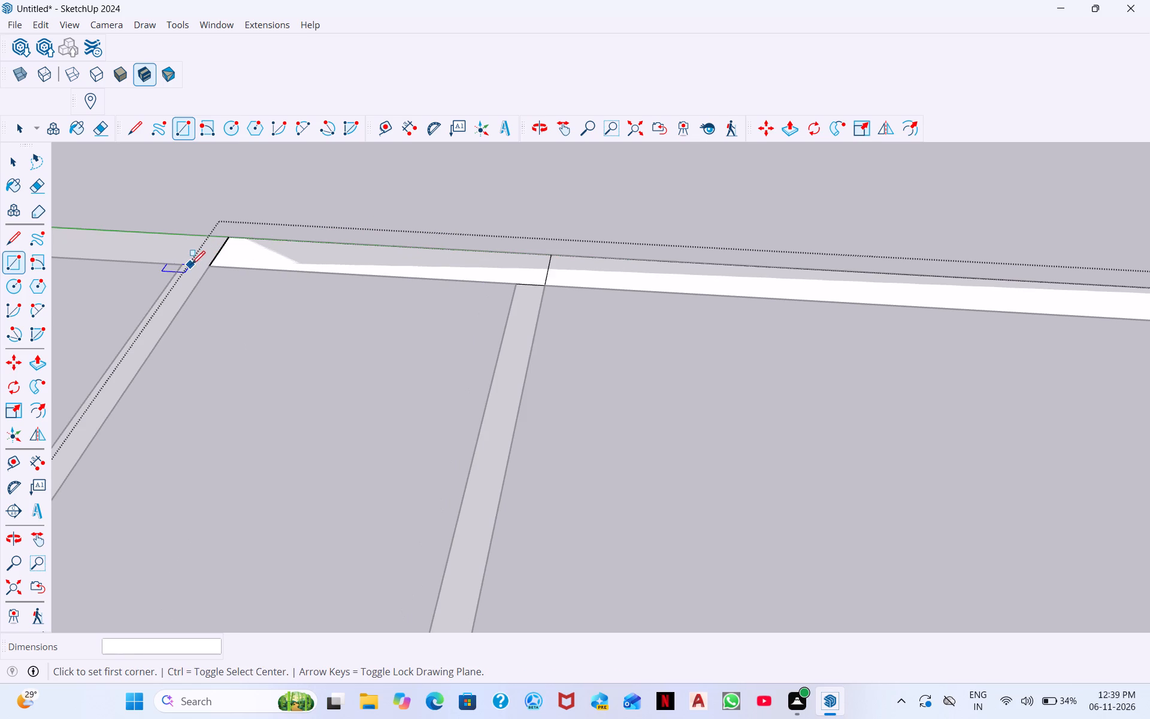
{"action": "left_click", "coordinate": [186, 260]}
{"action": "scroll", "coordinate": [93, 421], "scroll_direction": "down", "scroll_amount": 10}
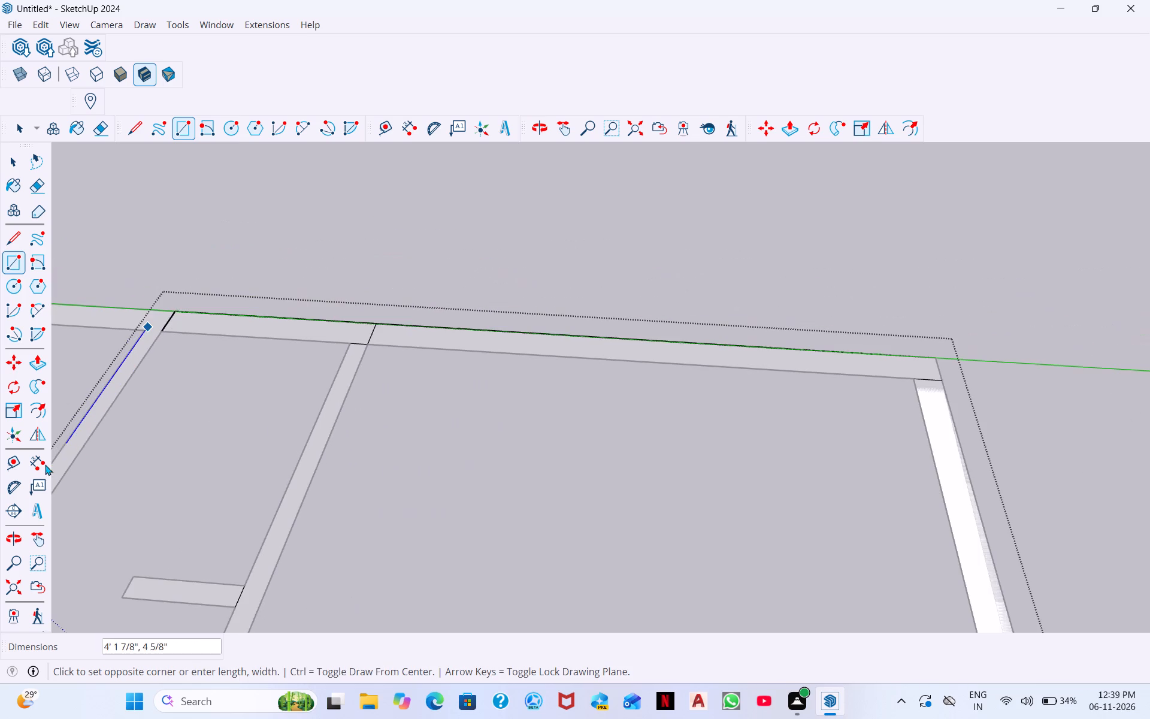
{"action": "scroll", "coordinate": [45, 464], "scroll_direction": "down", "scroll_amount": 1}
{"action": "middle_click_drag", "start_coordinate": [87, 469], "coordinate": [33, 406]}
{"action": "middle_click_drag", "start_coordinate": [241, 410], "coordinate": [69, 410]}
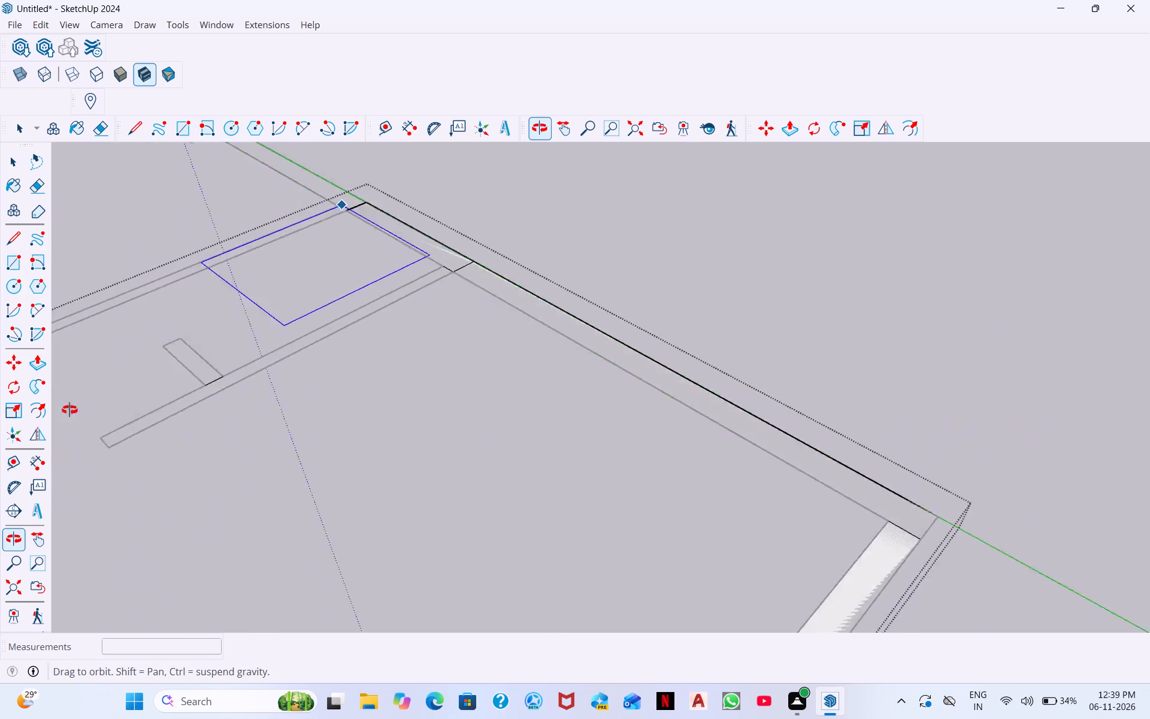
{"action": "middle_click_drag", "start_coordinate": [69, 410], "coordinate": [33, 336]}
{"action": "scroll", "coordinate": [176, 279], "scroll_direction": "up", "scroll_amount": 4}
{"action": "middle_click_drag", "start_coordinate": [143, 283], "coordinate": [143, 311]}
{"action": "scroll", "coordinate": [143, 289], "scroll_direction": "up", "scroll_amount": 9}
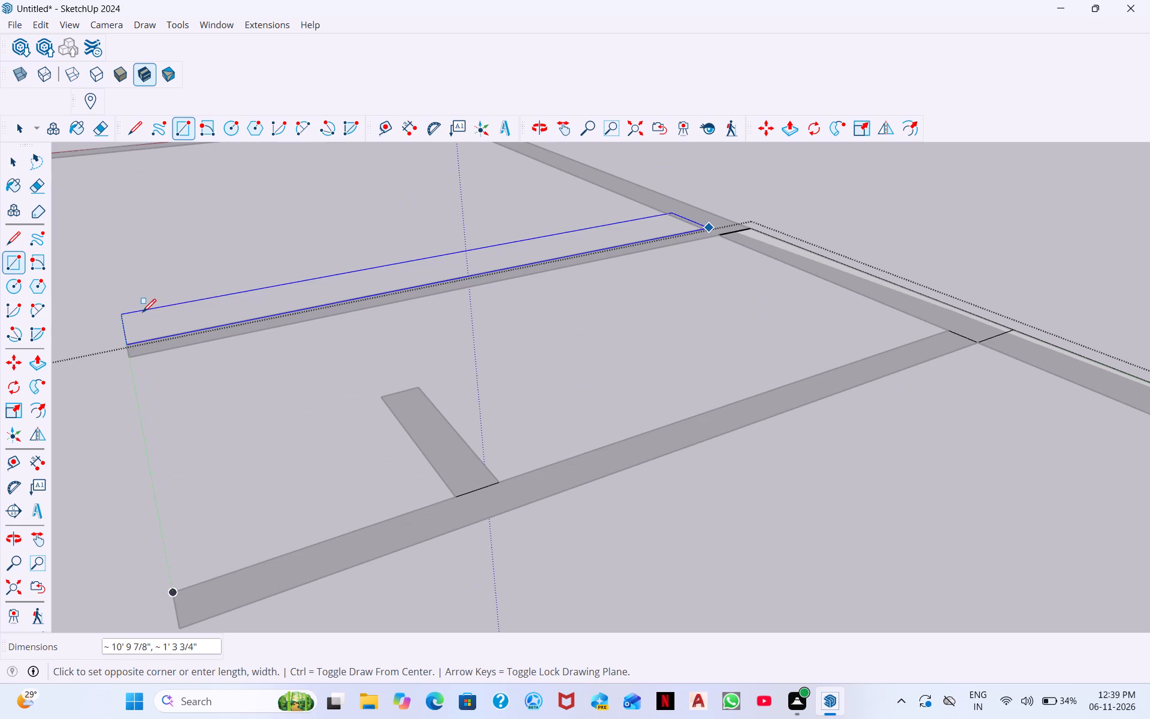
{"action": "left_click", "coordinate": [129, 357]}
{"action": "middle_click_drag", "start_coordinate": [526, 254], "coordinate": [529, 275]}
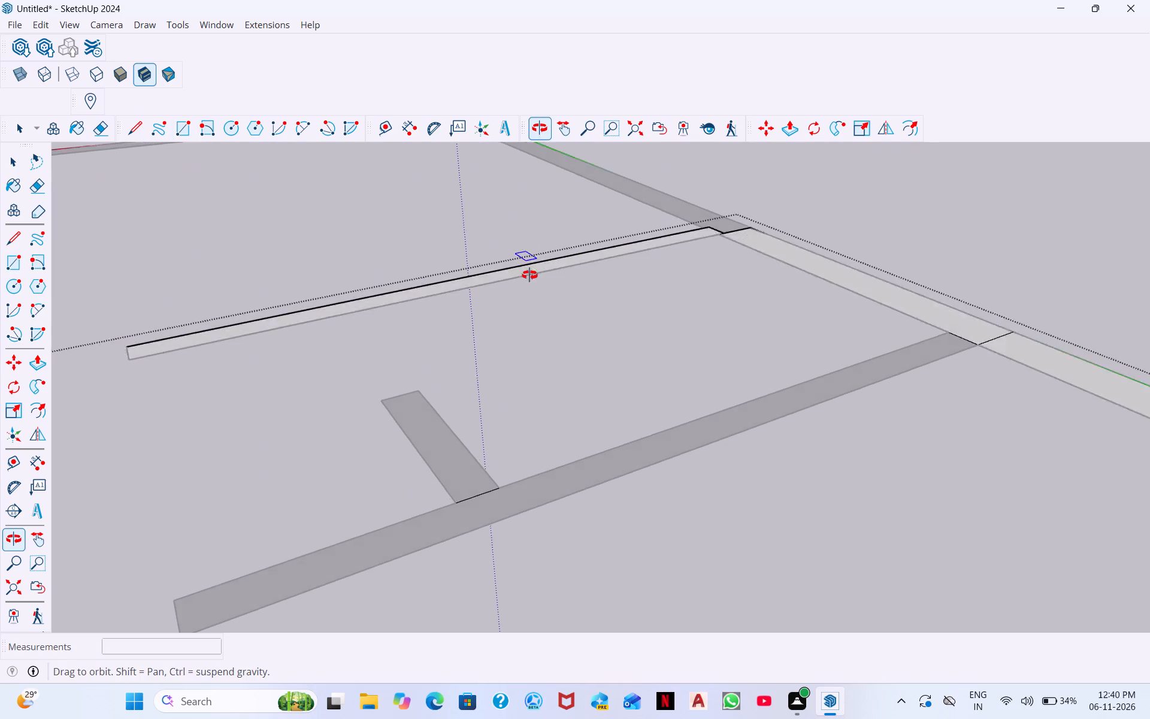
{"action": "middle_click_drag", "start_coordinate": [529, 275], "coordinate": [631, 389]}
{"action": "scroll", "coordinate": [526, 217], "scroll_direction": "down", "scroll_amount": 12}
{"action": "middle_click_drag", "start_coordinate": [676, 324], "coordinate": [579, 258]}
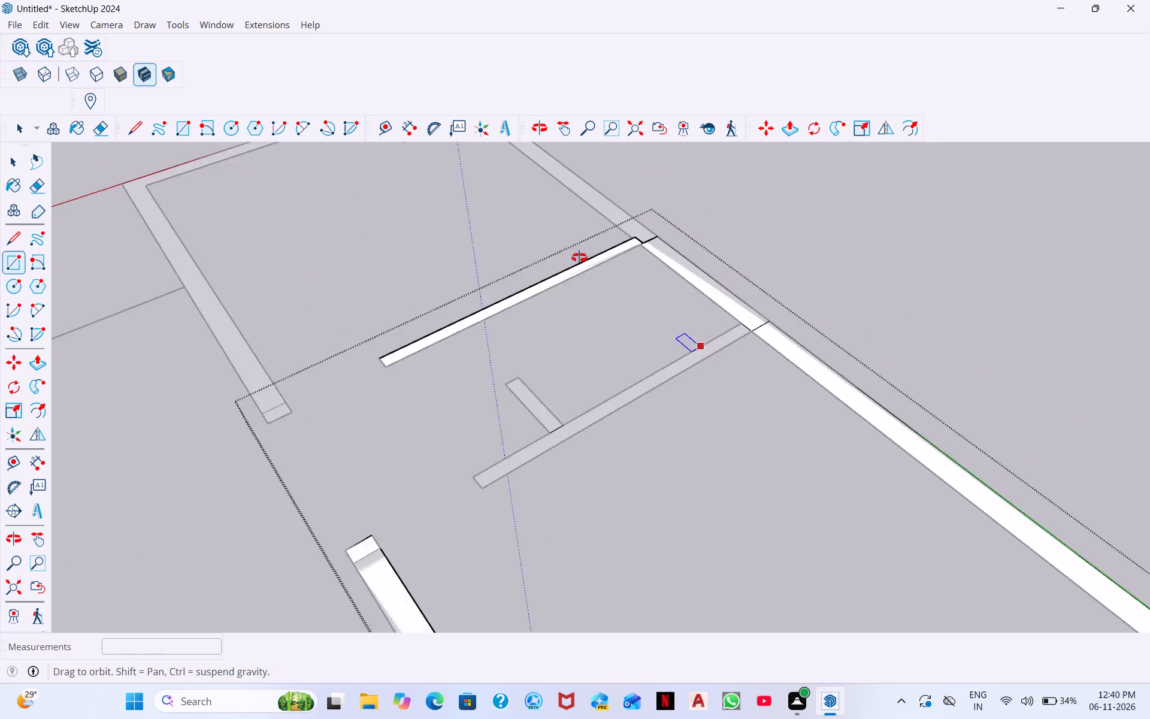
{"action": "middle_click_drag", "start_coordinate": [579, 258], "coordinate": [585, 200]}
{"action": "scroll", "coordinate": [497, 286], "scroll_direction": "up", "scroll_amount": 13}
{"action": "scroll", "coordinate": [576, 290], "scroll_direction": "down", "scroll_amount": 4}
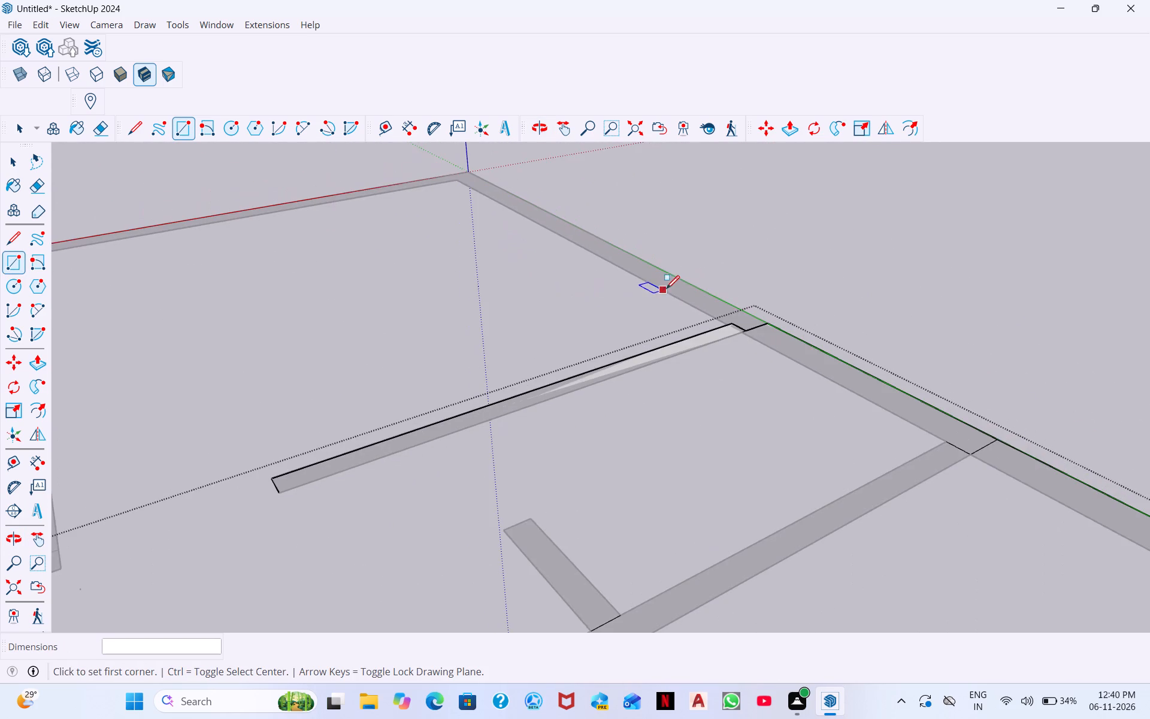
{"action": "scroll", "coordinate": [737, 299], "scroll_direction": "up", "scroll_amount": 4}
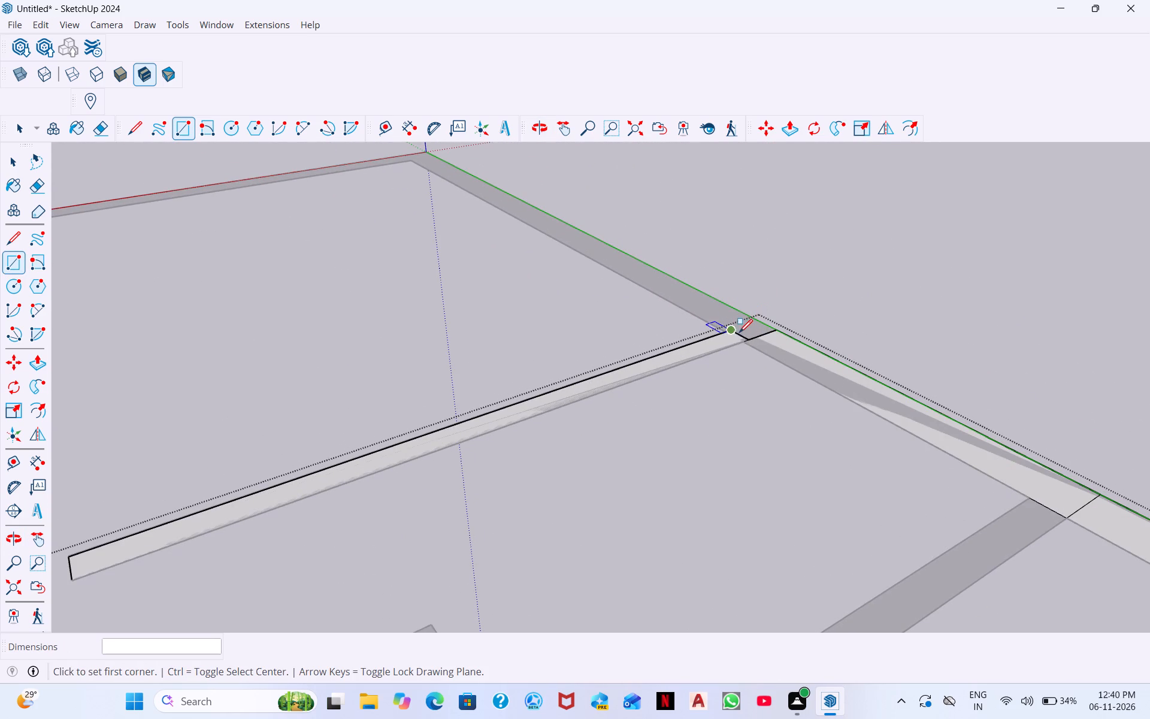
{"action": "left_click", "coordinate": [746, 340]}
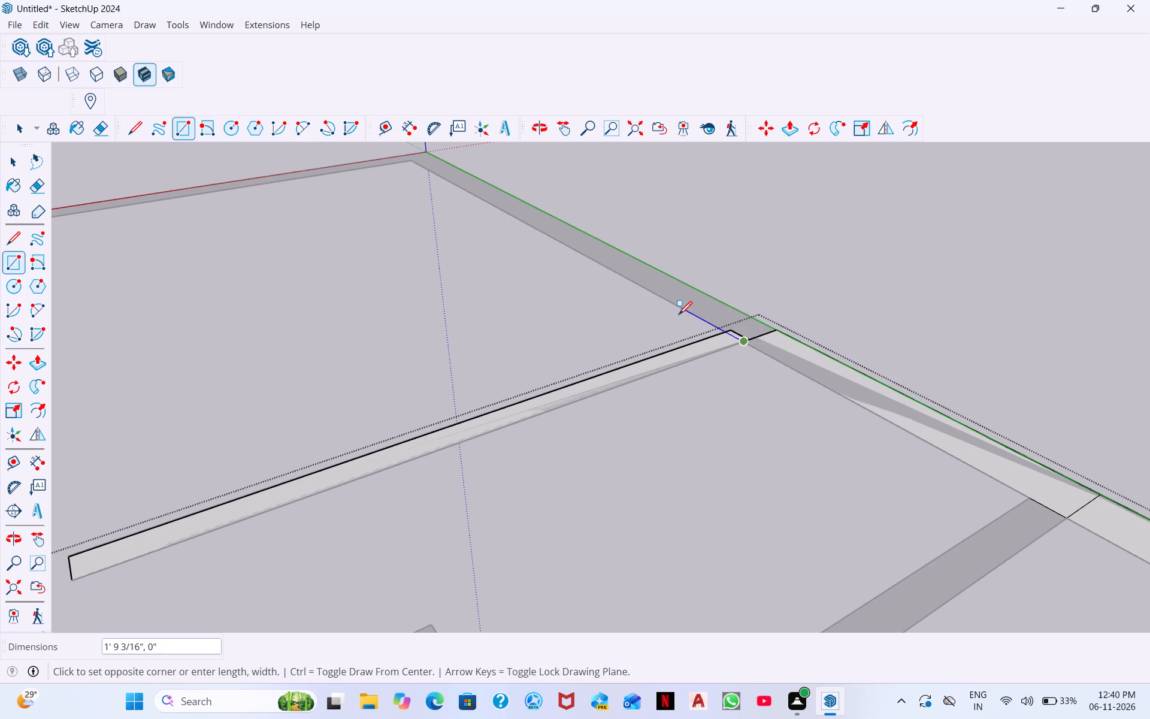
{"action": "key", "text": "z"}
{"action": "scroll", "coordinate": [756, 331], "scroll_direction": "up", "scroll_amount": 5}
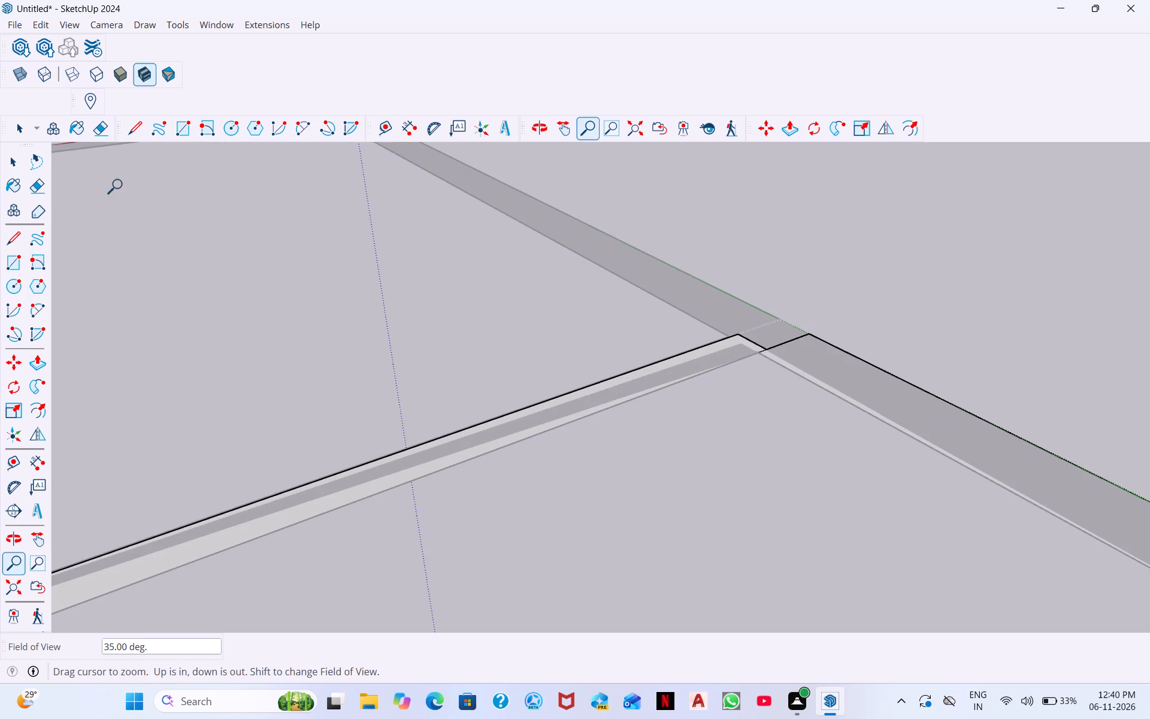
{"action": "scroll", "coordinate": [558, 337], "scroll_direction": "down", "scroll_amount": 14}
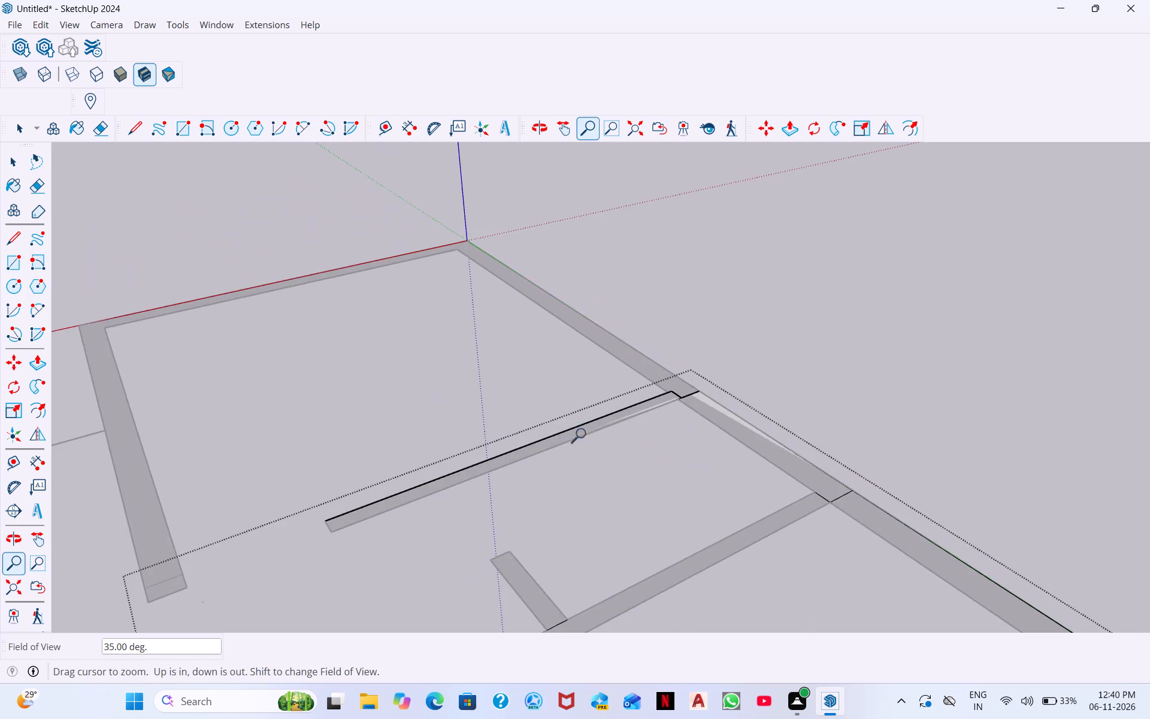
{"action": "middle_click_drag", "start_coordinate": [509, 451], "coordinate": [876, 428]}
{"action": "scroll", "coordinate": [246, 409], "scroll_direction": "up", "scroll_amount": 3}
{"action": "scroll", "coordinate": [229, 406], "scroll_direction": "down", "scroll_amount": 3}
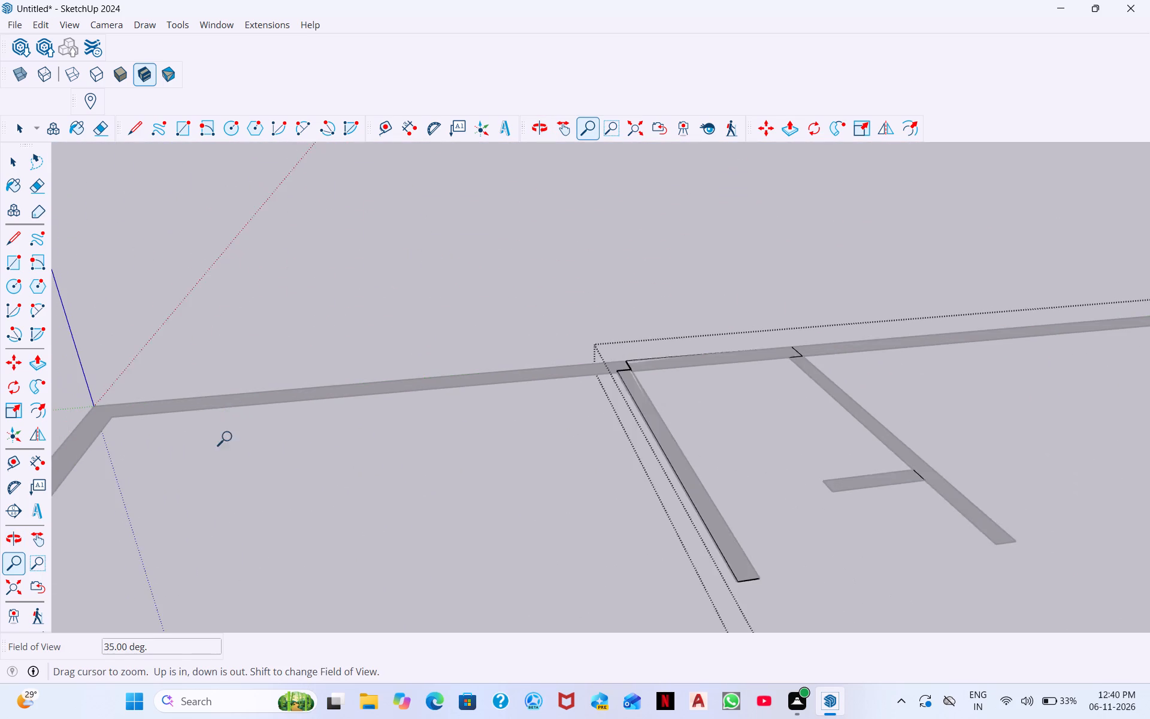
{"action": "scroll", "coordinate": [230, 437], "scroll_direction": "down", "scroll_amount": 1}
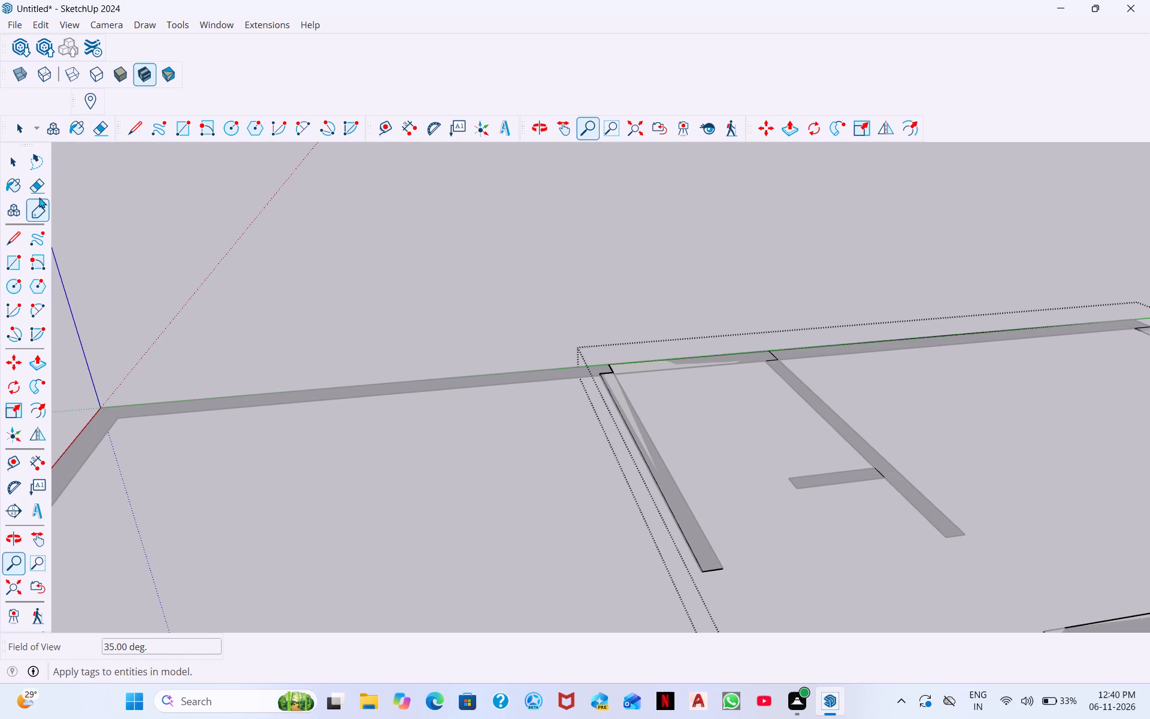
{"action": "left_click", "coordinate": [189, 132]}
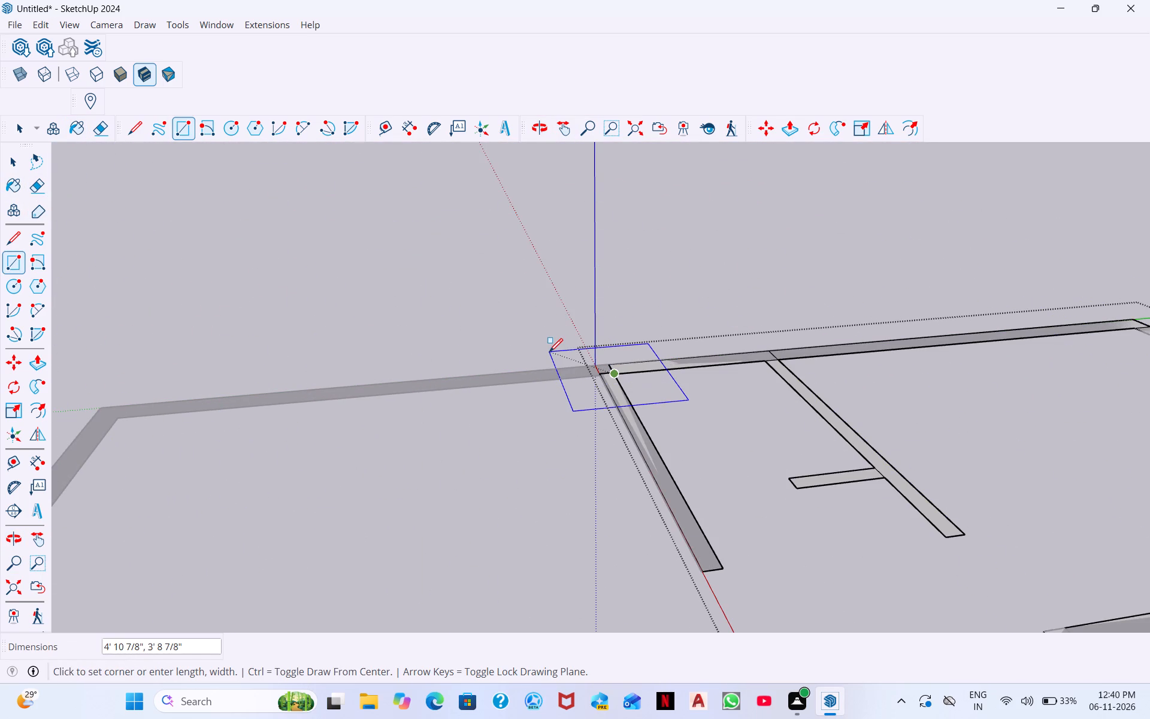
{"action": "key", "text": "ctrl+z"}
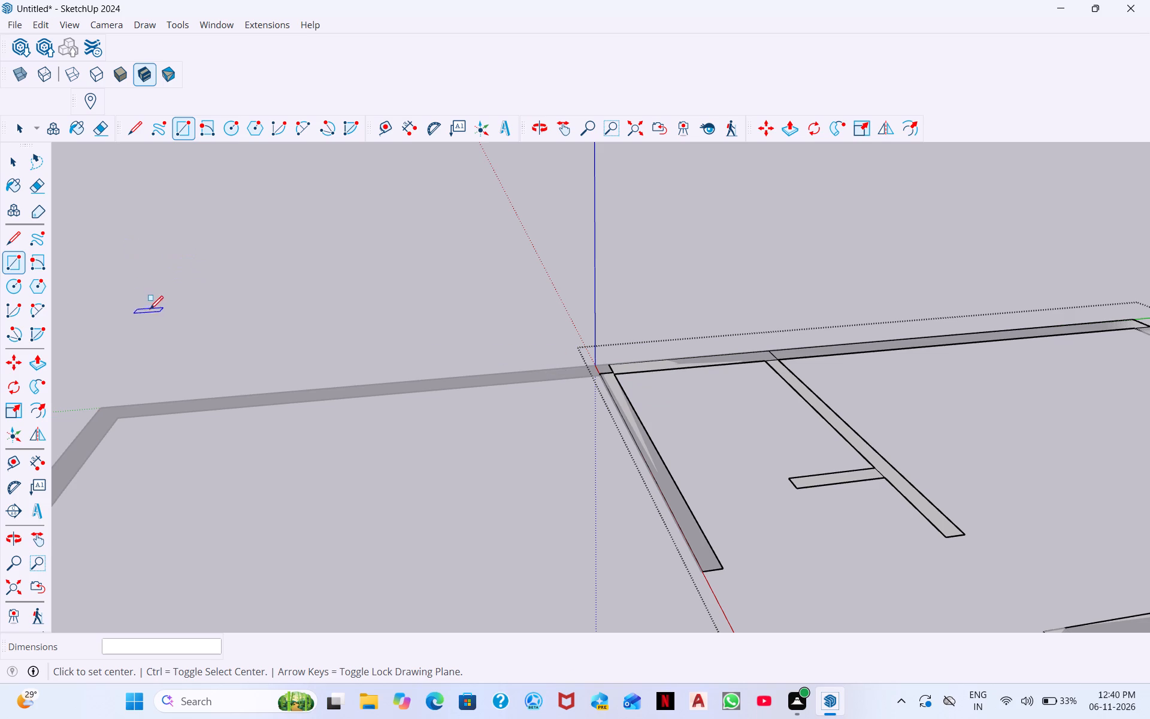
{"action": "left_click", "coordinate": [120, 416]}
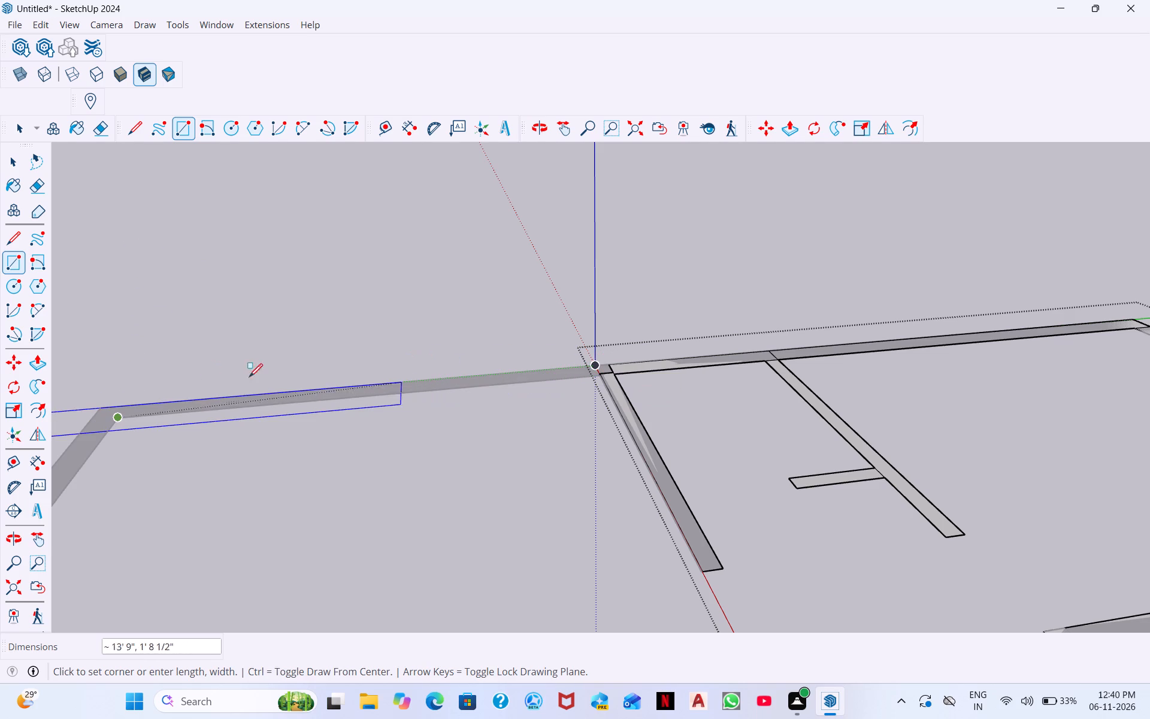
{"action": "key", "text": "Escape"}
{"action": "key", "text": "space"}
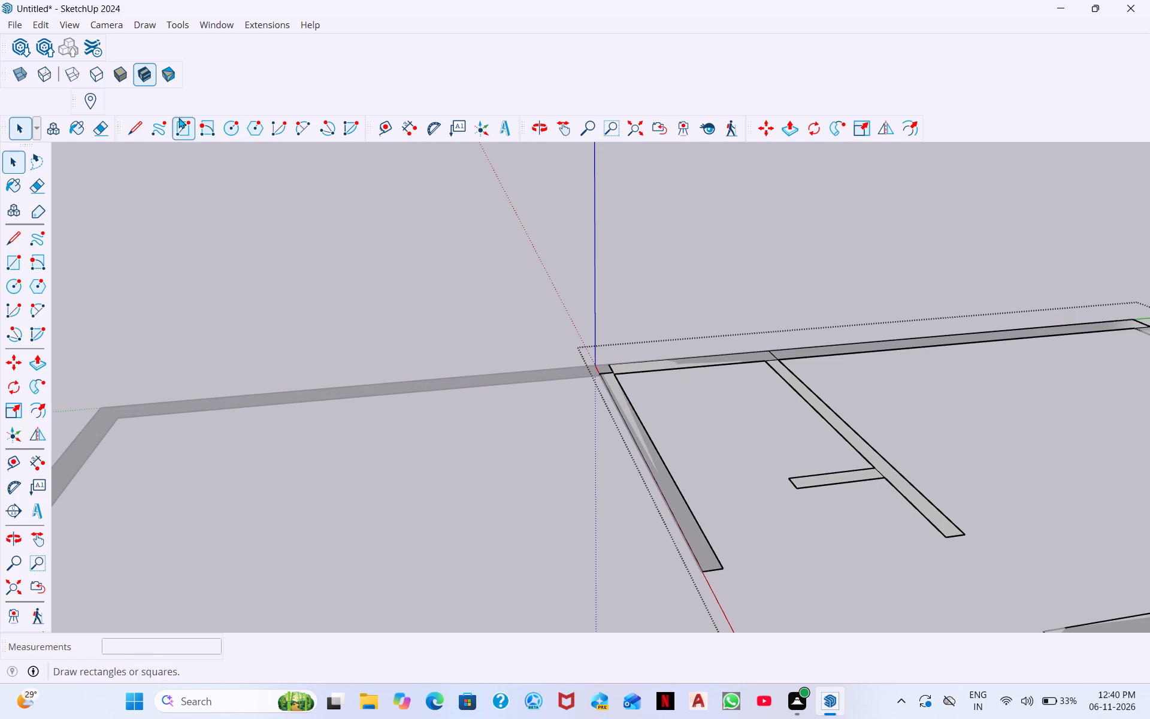
Draw a rectangle 15' 6" by 10 1/4" over the last back wall section, from the inner end-wall corner past the stubless partition.
{"action": "left_click", "coordinate": [178, 131]}
{"action": "scroll", "coordinate": [133, 415], "scroll_direction": "up", "scroll_amount": 3}
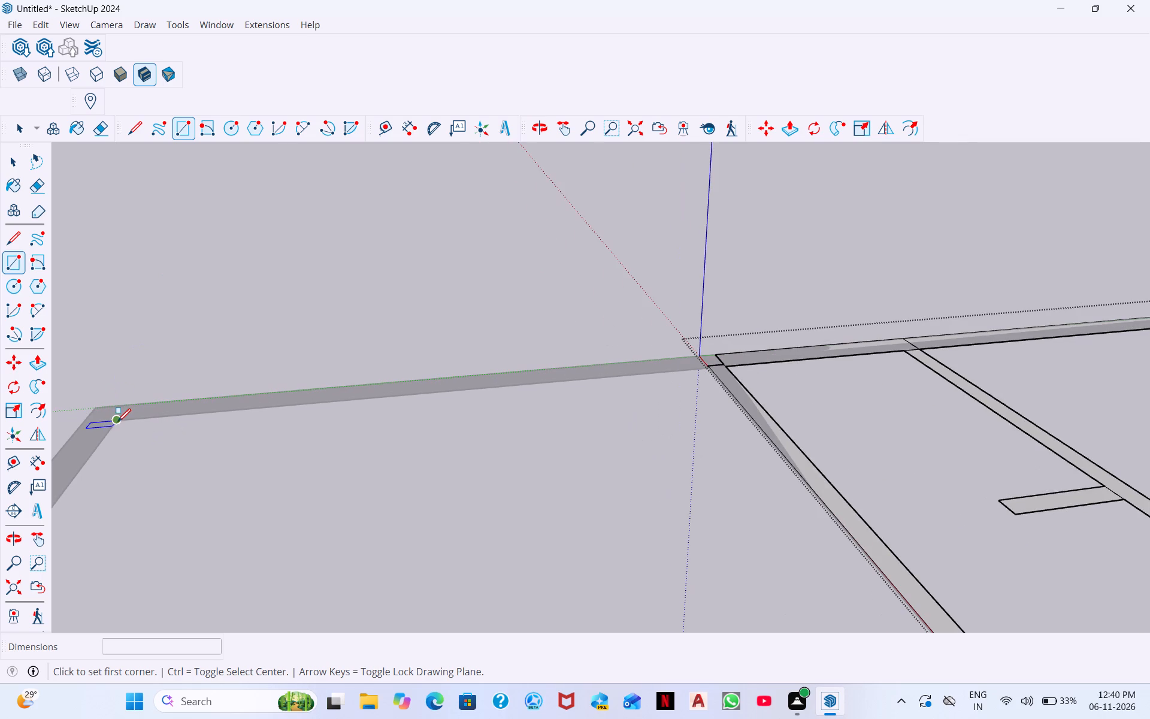
{"action": "left_click", "coordinate": [118, 420]}
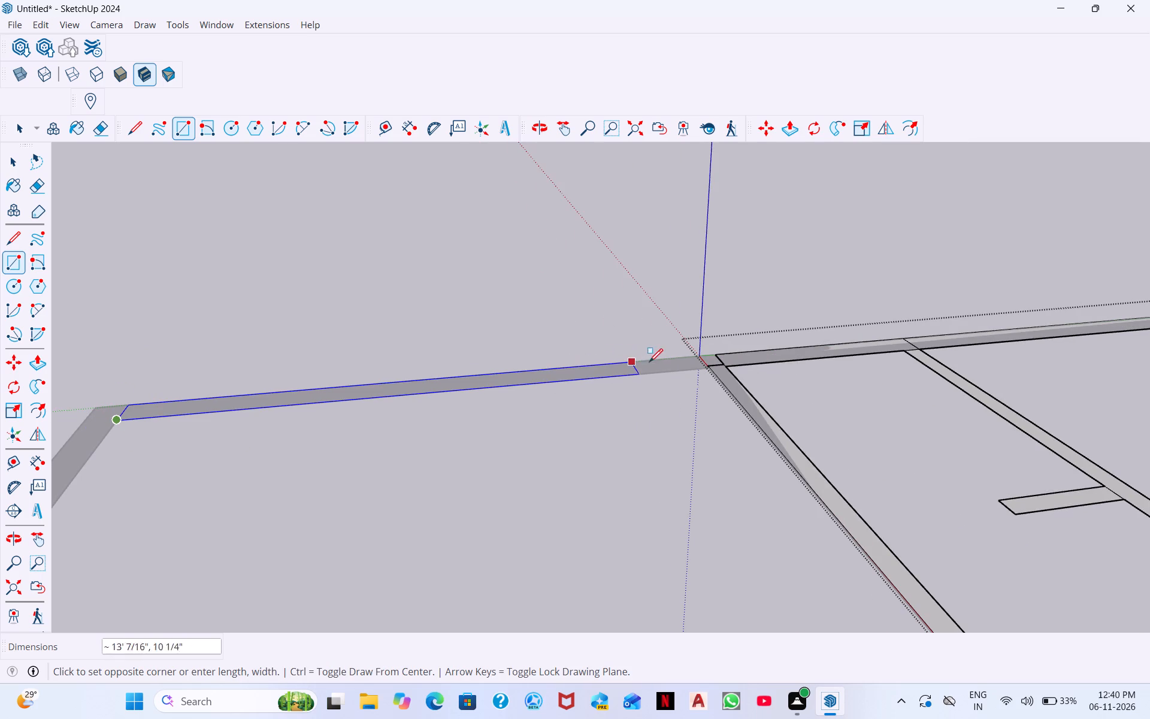
{"action": "scroll", "coordinate": [715, 356], "scroll_direction": "up", "scroll_amount": 2}
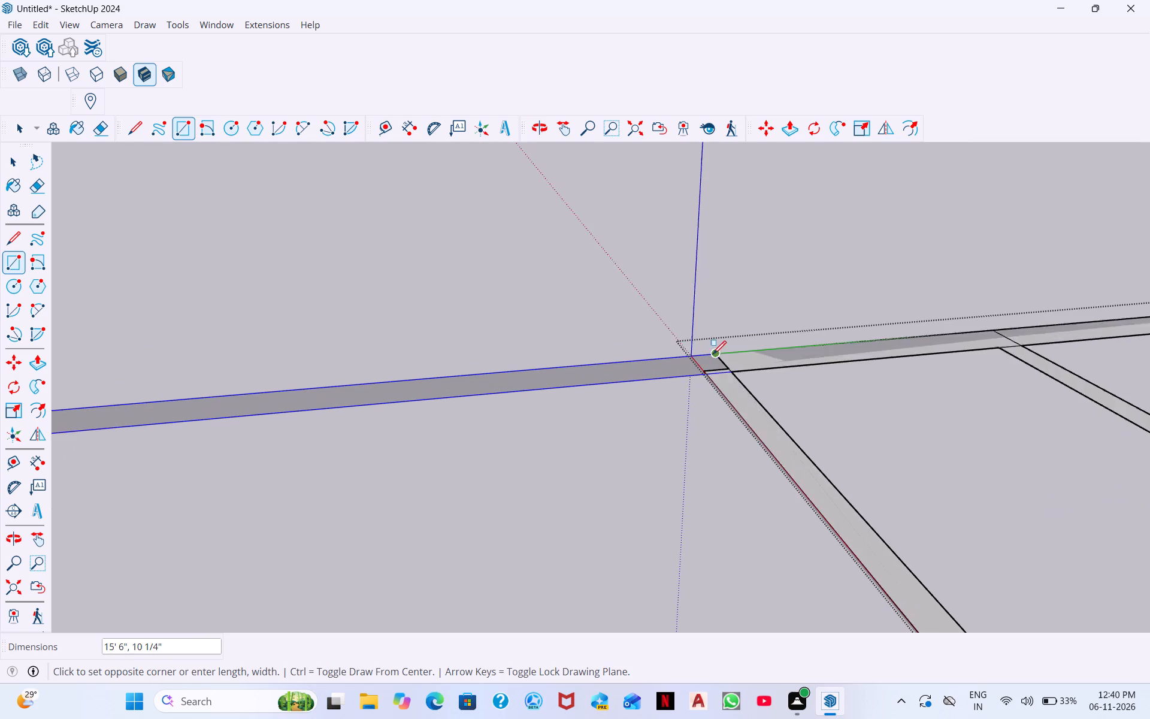
{"action": "scroll", "coordinate": [713, 354], "scroll_direction": "up", "scroll_amount": 7}
{"action": "left_click", "coordinate": [721, 356]}
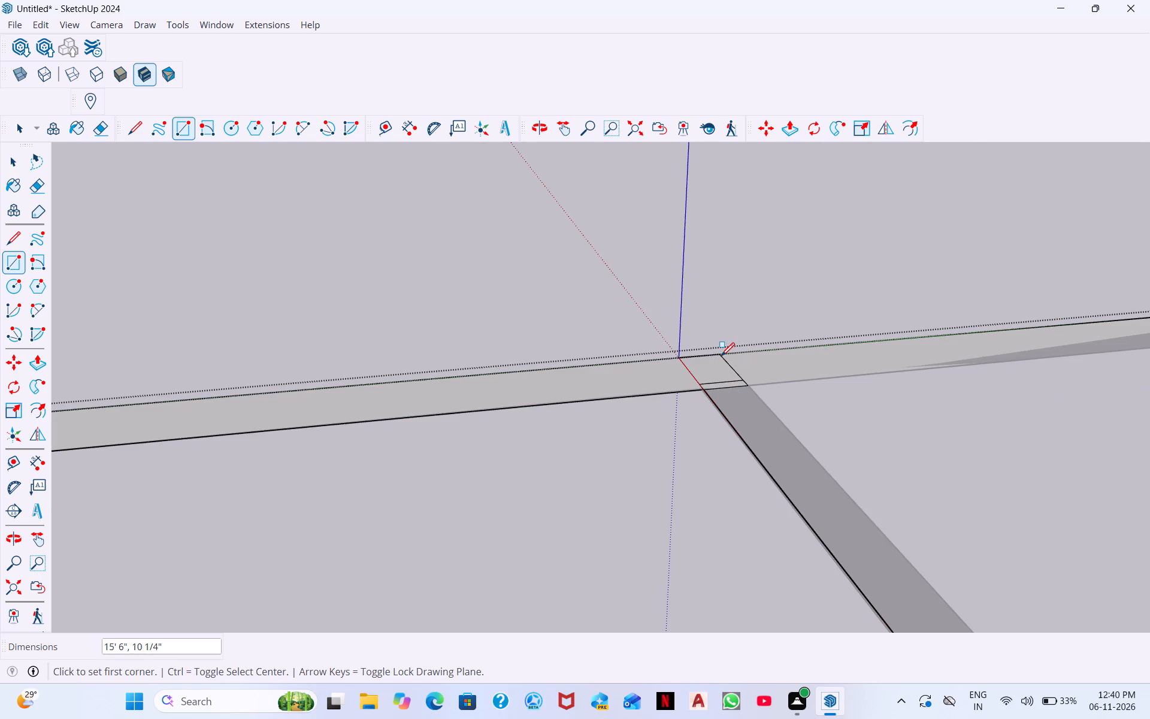
Draw a rectangle over the end wall, from the outer back corner to the inner corner at the opposite front wall.
{"action": "scroll", "coordinate": [693, 404], "scroll_direction": "down", "scroll_amount": 14}
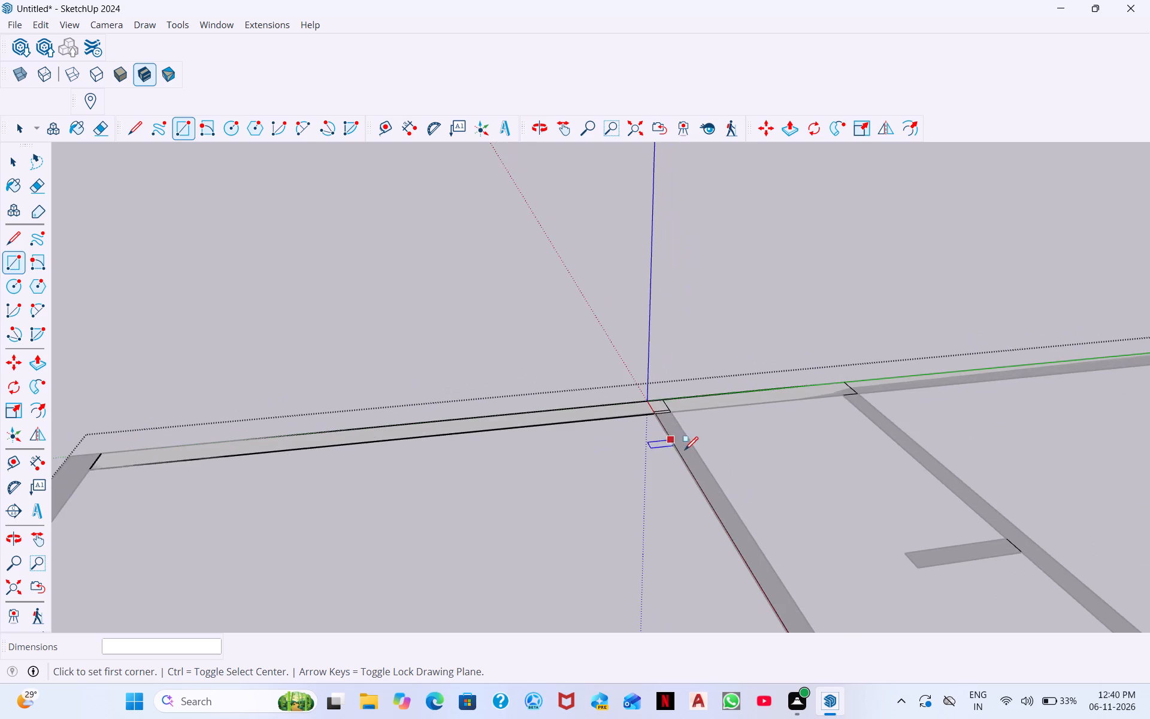
{"action": "middle_click_drag", "start_coordinate": [665, 469], "coordinate": [477, 452]}
{"action": "middle_click_drag", "start_coordinate": [441, 459], "coordinate": [237, 520]}
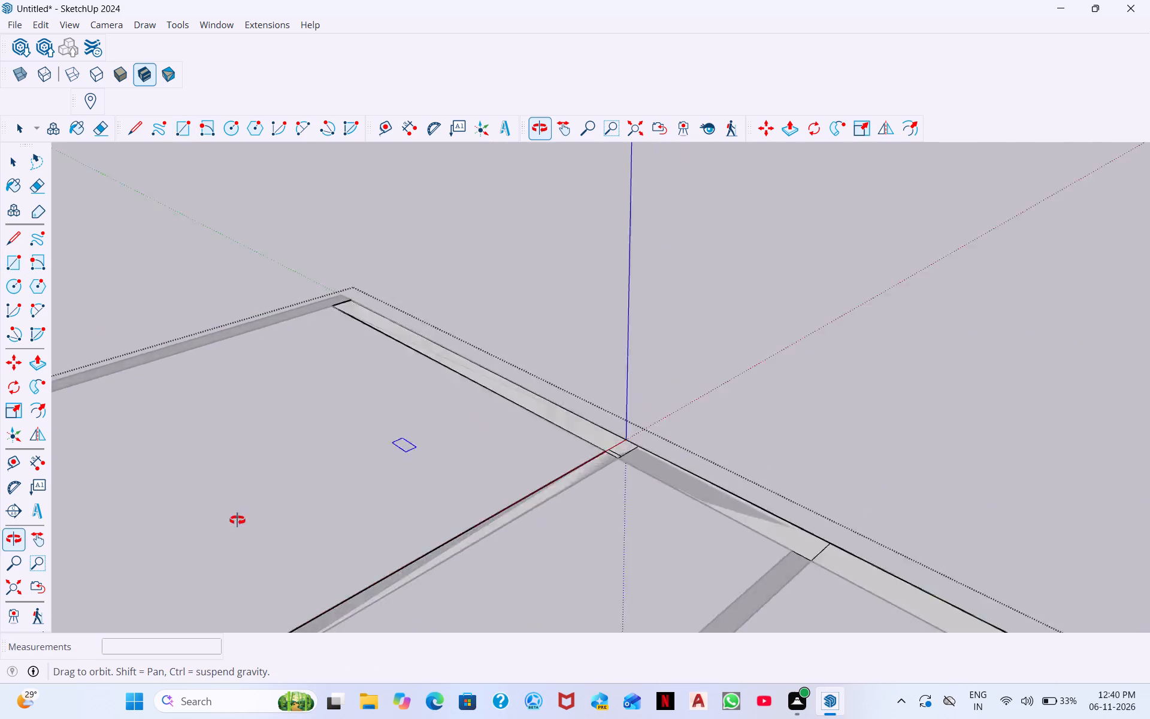
{"action": "middle_click_drag", "start_coordinate": [237, 520], "coordinate": [144, 504]}
{"action": "scroll", "coordinate": [399, 306], "scroll_direction": "up", "scroll_amount": 8}
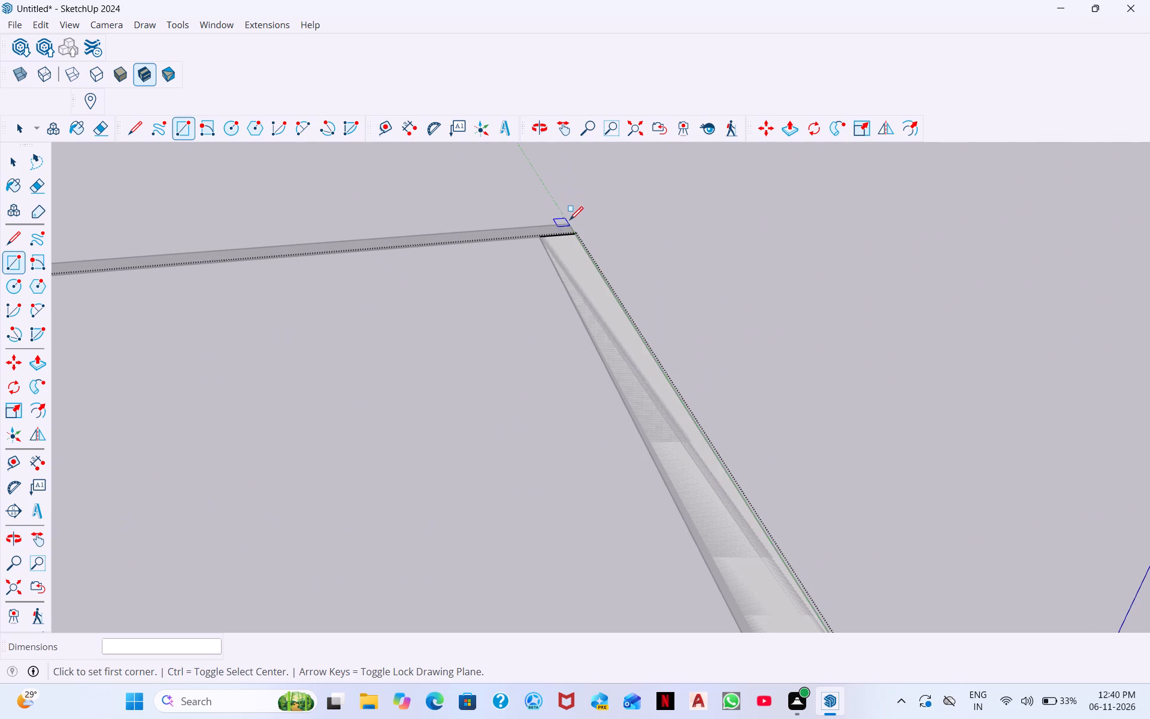
{"action": "left_click", "coordinate": [570, 220]}
{"action": "scroll", "coordinate": [250, 207], "scroll_direction": "down", "scroll_amount": 7}
{"action": "middle_click_drag", "start_coordinate": [0, 261], "coordinate": [21, 266]}
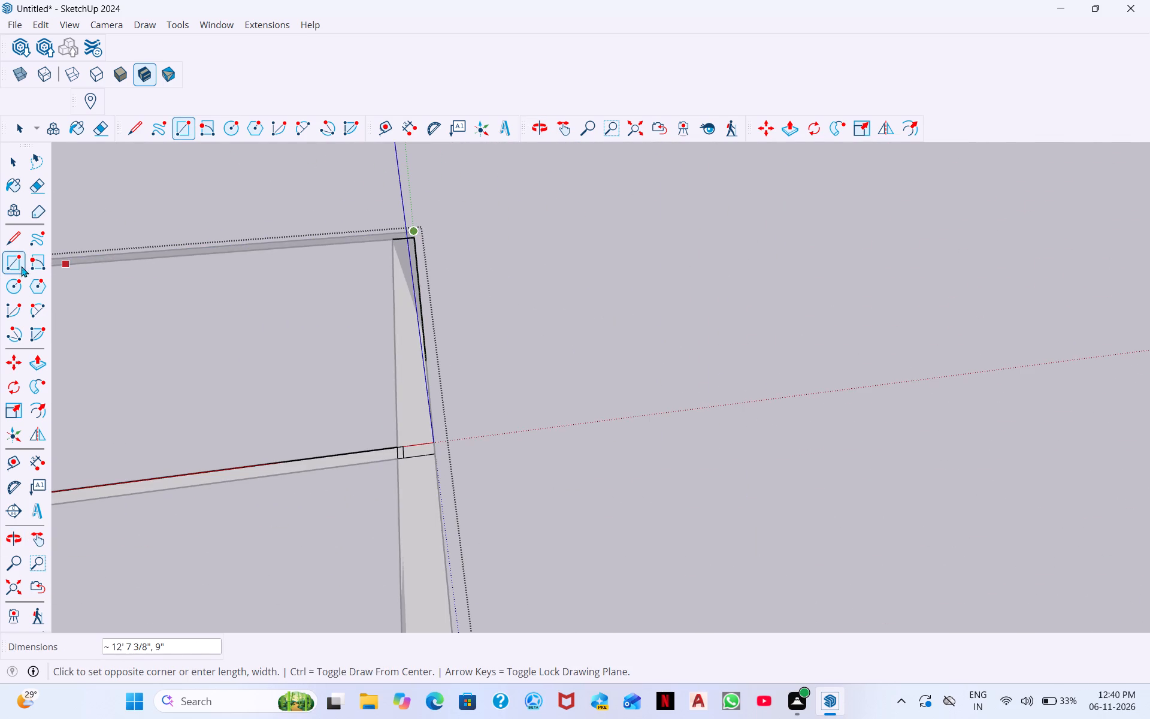
{"action": "middle_click_drag", "start_coordinate": [21, 266], "coordinate": [216, 253]}
{"action": "scroll", "coordinate": [217, 271], "scroll_direction": "down", "scroll_amount": 8}
{"action": "middle_click_drag", "start_coordinate": [267, 298], "coordinate": [116, 297]}
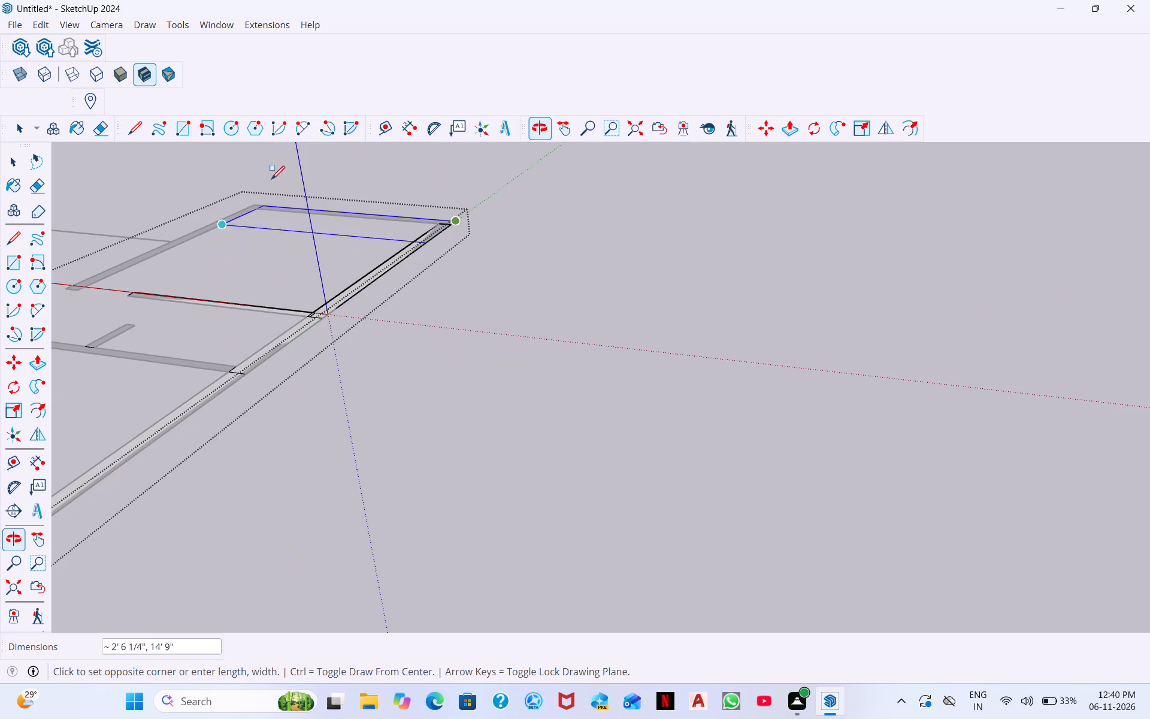
{"action": "scroll", "coordinate": [238, 189], "scroll_direction": "up", "scroll_amount": 3}
{"action": "middle_click_drag", "start_coordinate": [221, 213], "coordinate": [310, 355]}
{"action": "scroll", "coordinate": [306, 319], "scroll_direction": "up", "scroll_amount": 1}
{"action": "scroll", "coordinate": [131, 229], "scroll_direction": "up", "scroll_amount": 5}
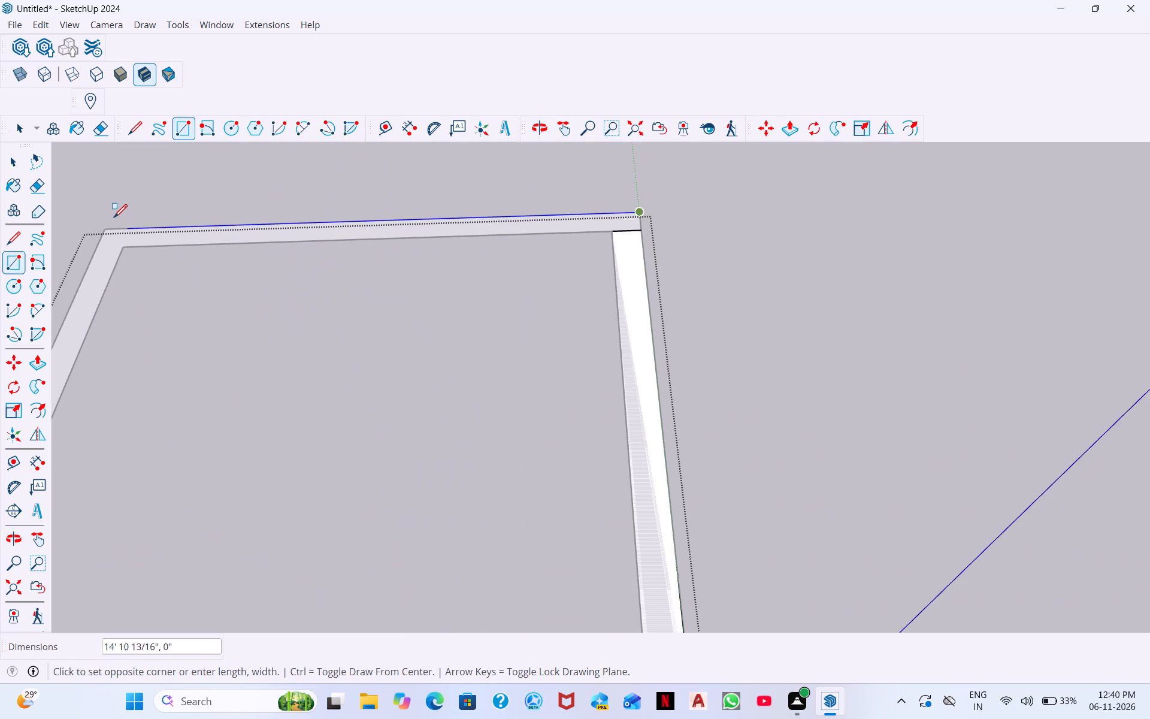
{"action": "left_click", "coordinate": [122, 246]}
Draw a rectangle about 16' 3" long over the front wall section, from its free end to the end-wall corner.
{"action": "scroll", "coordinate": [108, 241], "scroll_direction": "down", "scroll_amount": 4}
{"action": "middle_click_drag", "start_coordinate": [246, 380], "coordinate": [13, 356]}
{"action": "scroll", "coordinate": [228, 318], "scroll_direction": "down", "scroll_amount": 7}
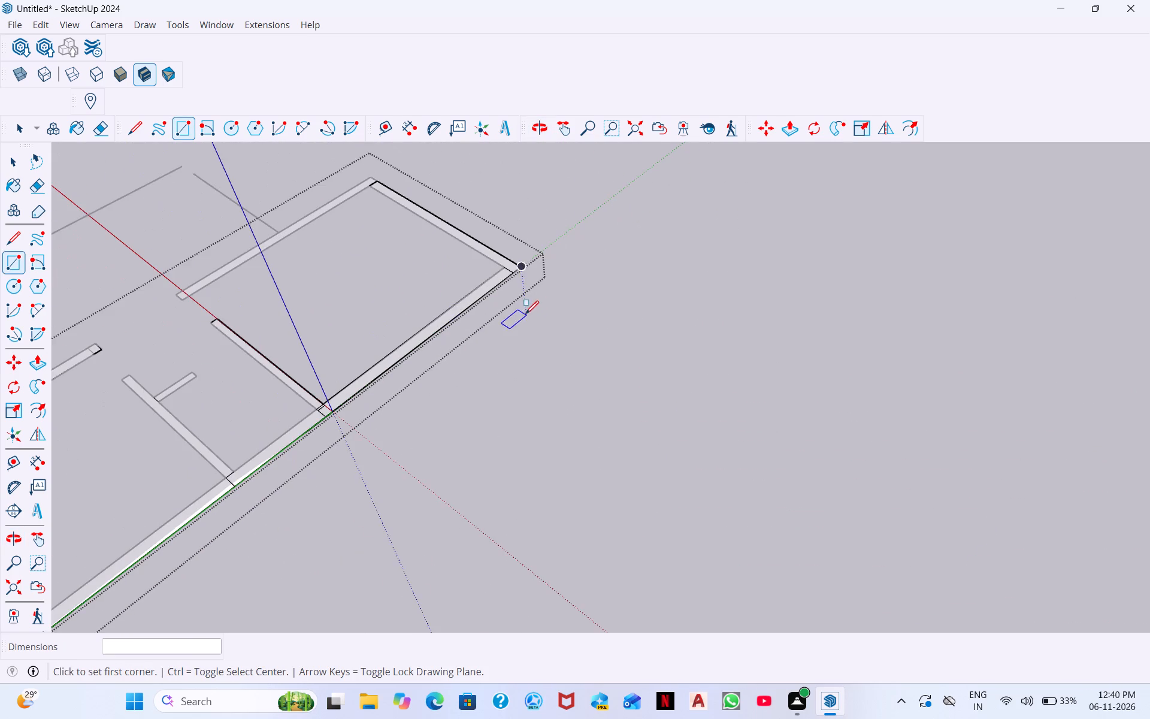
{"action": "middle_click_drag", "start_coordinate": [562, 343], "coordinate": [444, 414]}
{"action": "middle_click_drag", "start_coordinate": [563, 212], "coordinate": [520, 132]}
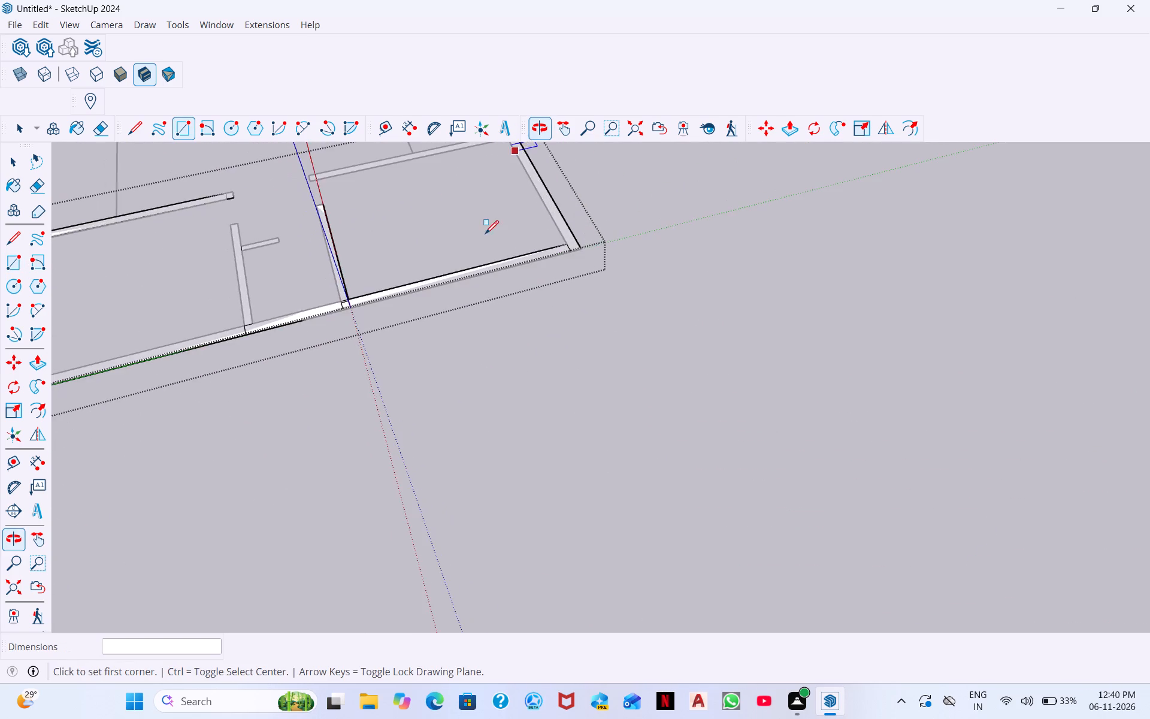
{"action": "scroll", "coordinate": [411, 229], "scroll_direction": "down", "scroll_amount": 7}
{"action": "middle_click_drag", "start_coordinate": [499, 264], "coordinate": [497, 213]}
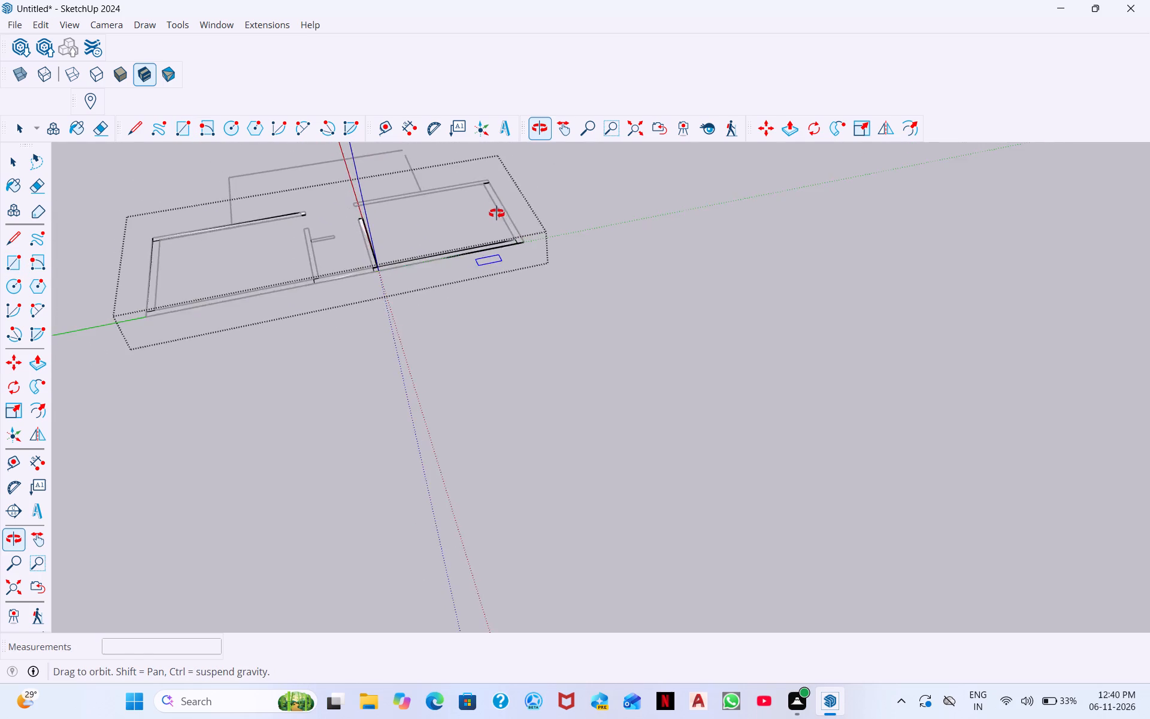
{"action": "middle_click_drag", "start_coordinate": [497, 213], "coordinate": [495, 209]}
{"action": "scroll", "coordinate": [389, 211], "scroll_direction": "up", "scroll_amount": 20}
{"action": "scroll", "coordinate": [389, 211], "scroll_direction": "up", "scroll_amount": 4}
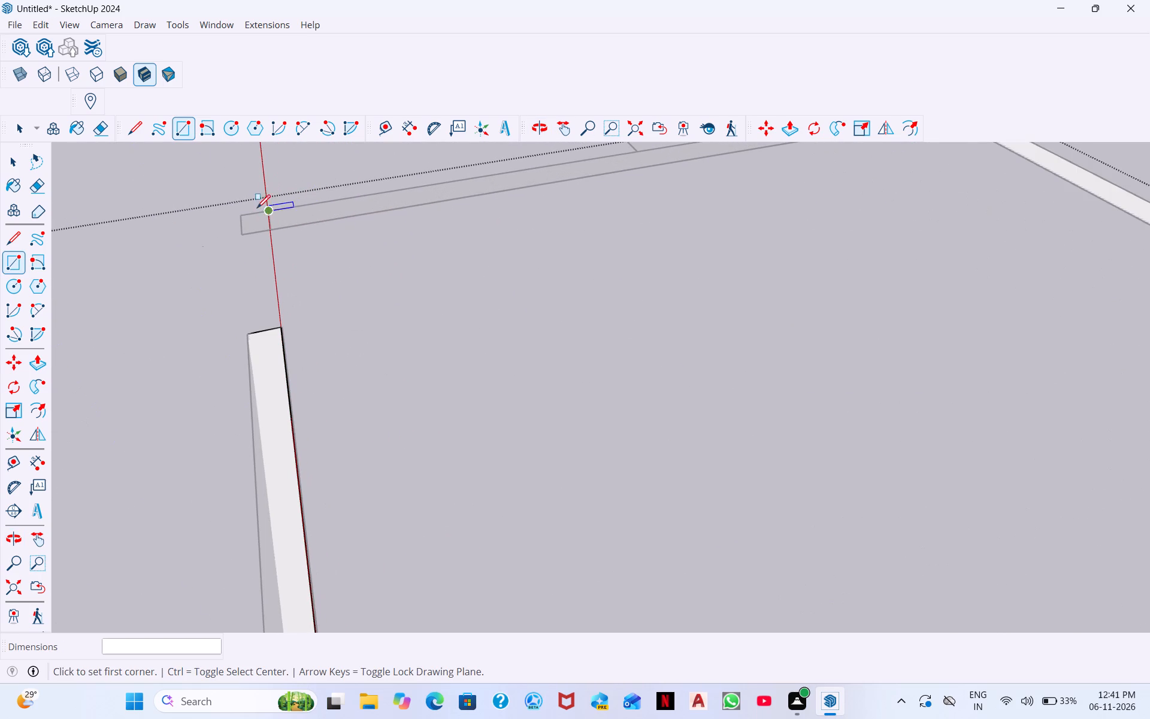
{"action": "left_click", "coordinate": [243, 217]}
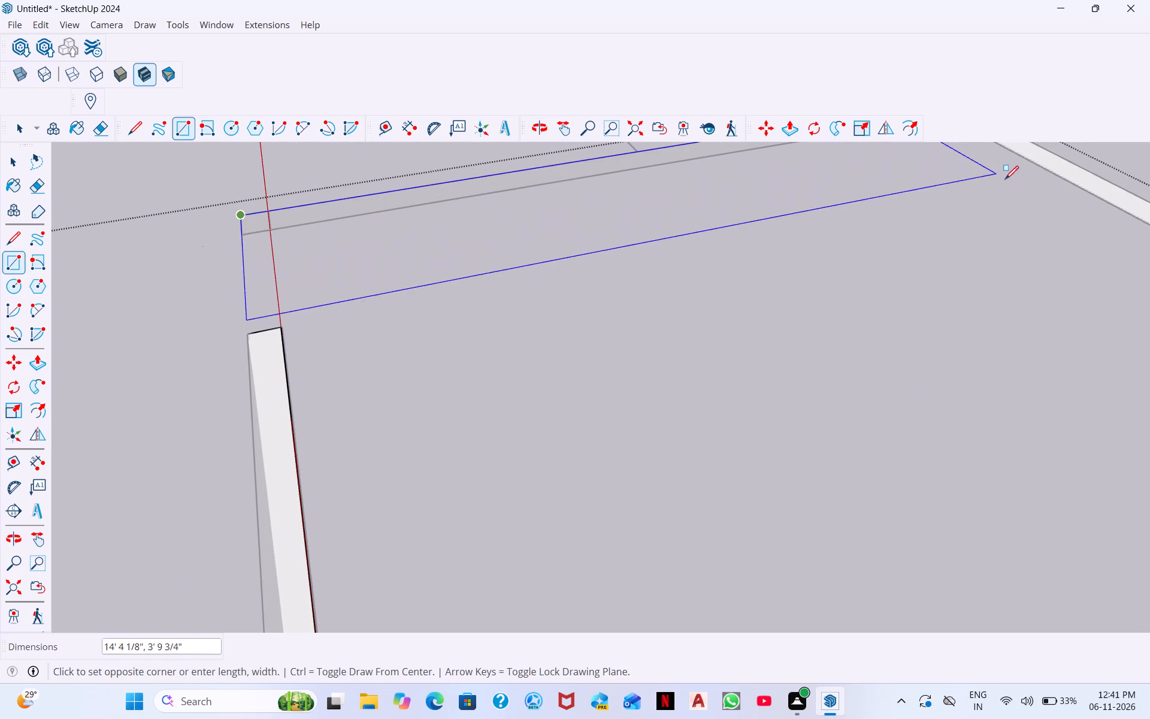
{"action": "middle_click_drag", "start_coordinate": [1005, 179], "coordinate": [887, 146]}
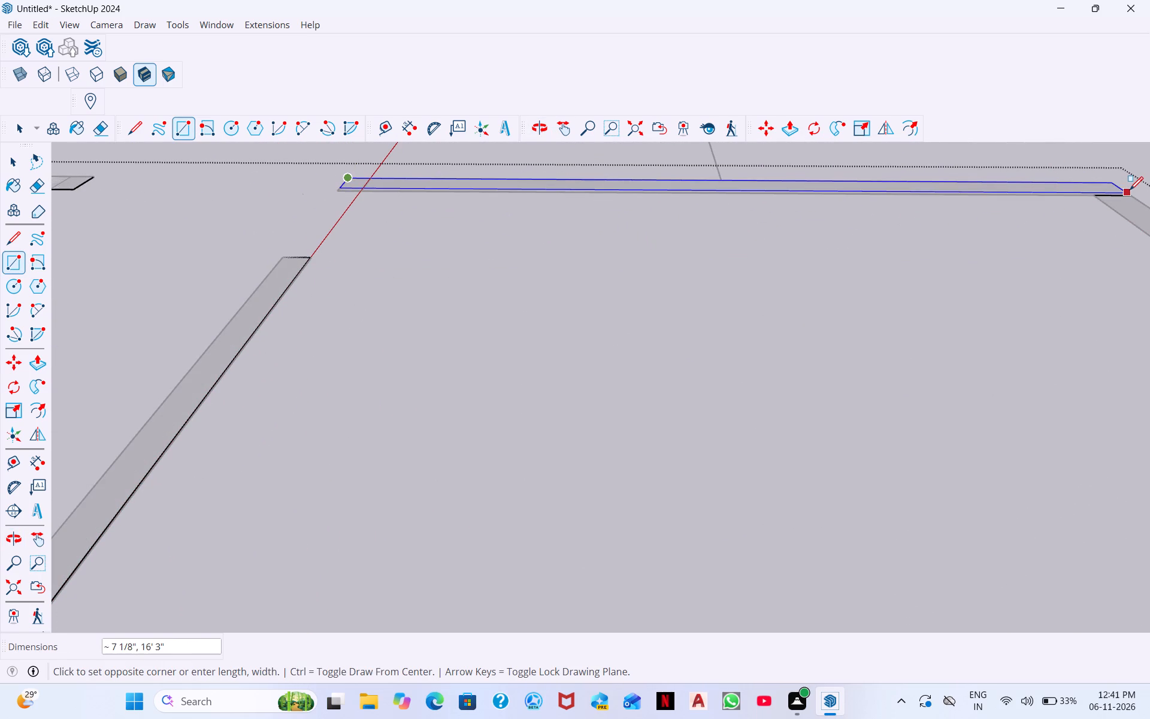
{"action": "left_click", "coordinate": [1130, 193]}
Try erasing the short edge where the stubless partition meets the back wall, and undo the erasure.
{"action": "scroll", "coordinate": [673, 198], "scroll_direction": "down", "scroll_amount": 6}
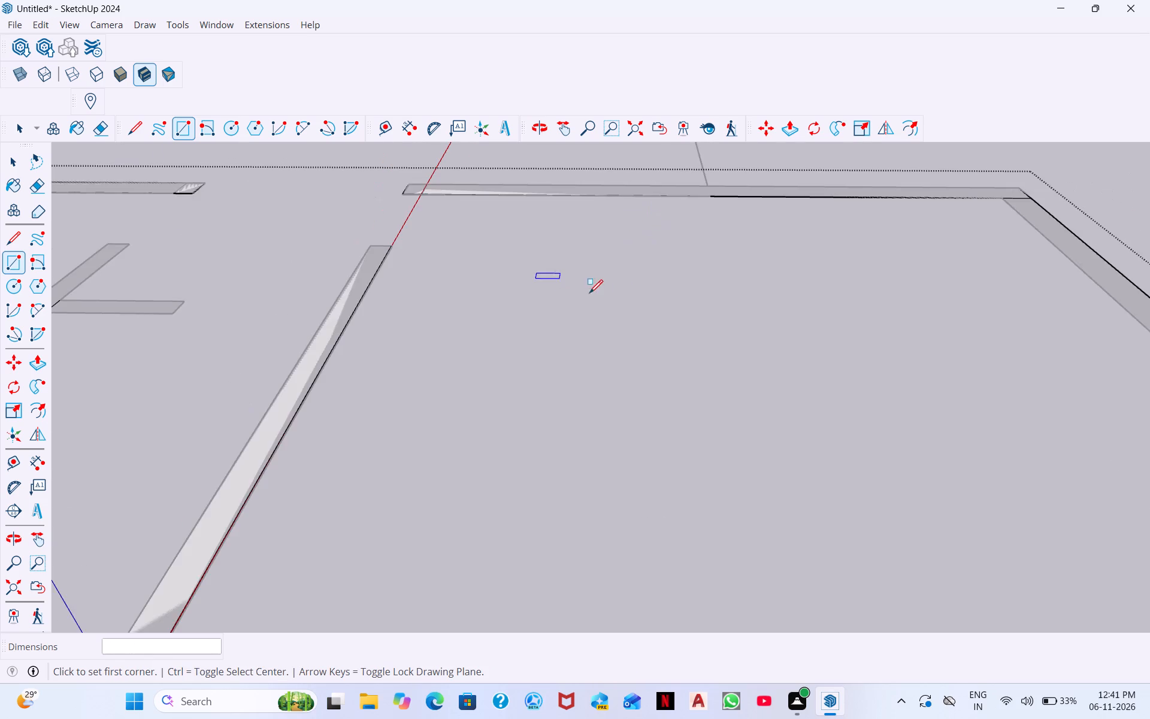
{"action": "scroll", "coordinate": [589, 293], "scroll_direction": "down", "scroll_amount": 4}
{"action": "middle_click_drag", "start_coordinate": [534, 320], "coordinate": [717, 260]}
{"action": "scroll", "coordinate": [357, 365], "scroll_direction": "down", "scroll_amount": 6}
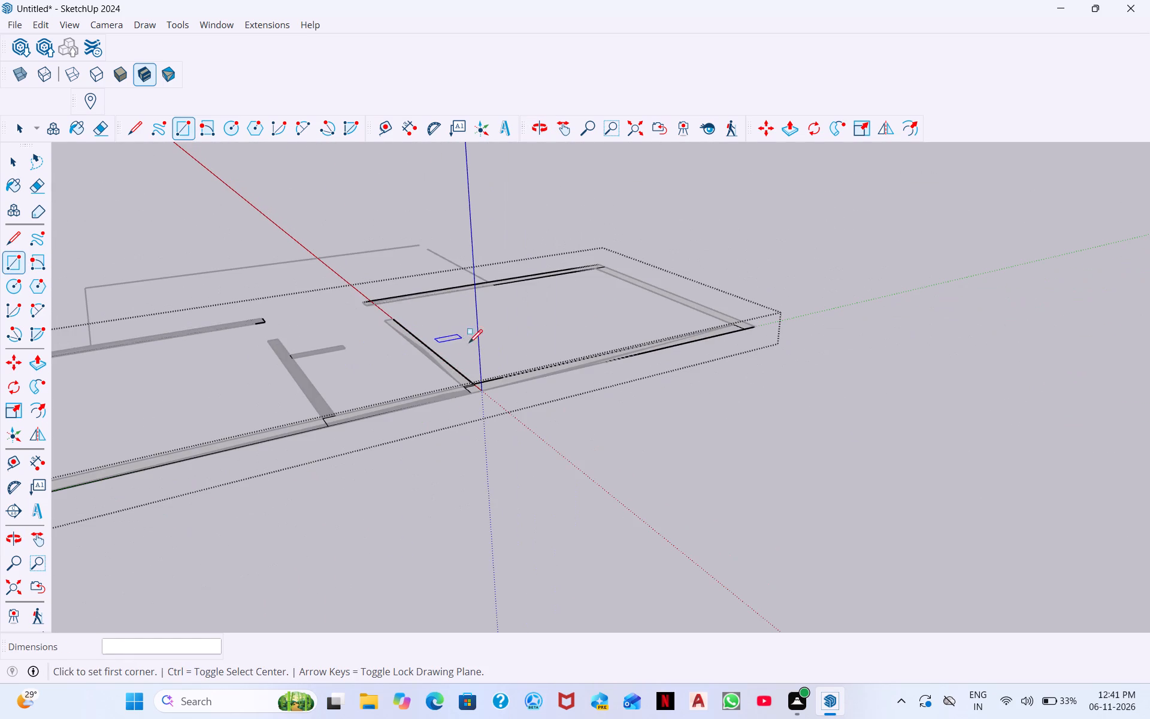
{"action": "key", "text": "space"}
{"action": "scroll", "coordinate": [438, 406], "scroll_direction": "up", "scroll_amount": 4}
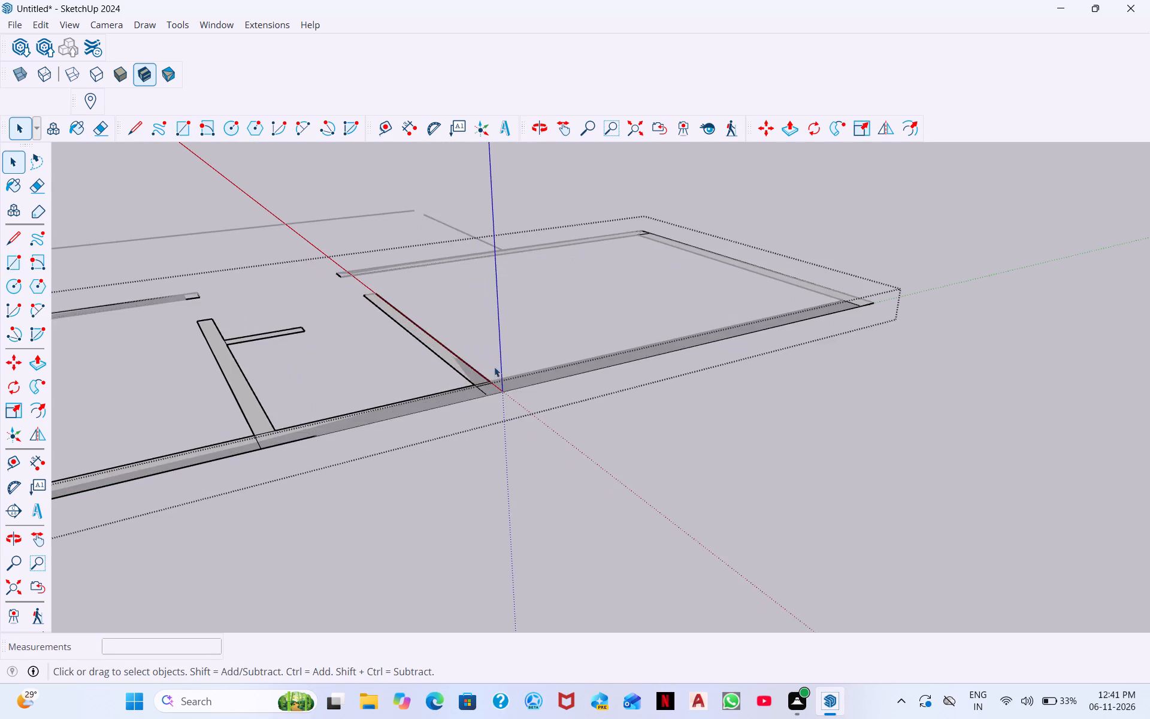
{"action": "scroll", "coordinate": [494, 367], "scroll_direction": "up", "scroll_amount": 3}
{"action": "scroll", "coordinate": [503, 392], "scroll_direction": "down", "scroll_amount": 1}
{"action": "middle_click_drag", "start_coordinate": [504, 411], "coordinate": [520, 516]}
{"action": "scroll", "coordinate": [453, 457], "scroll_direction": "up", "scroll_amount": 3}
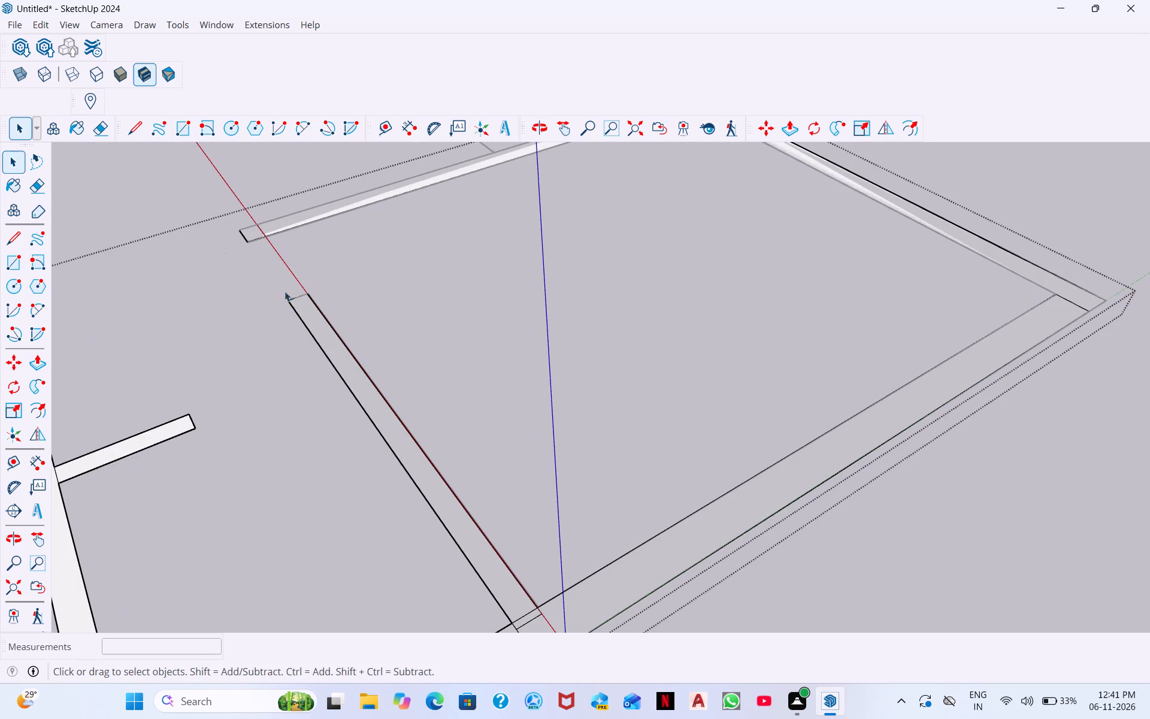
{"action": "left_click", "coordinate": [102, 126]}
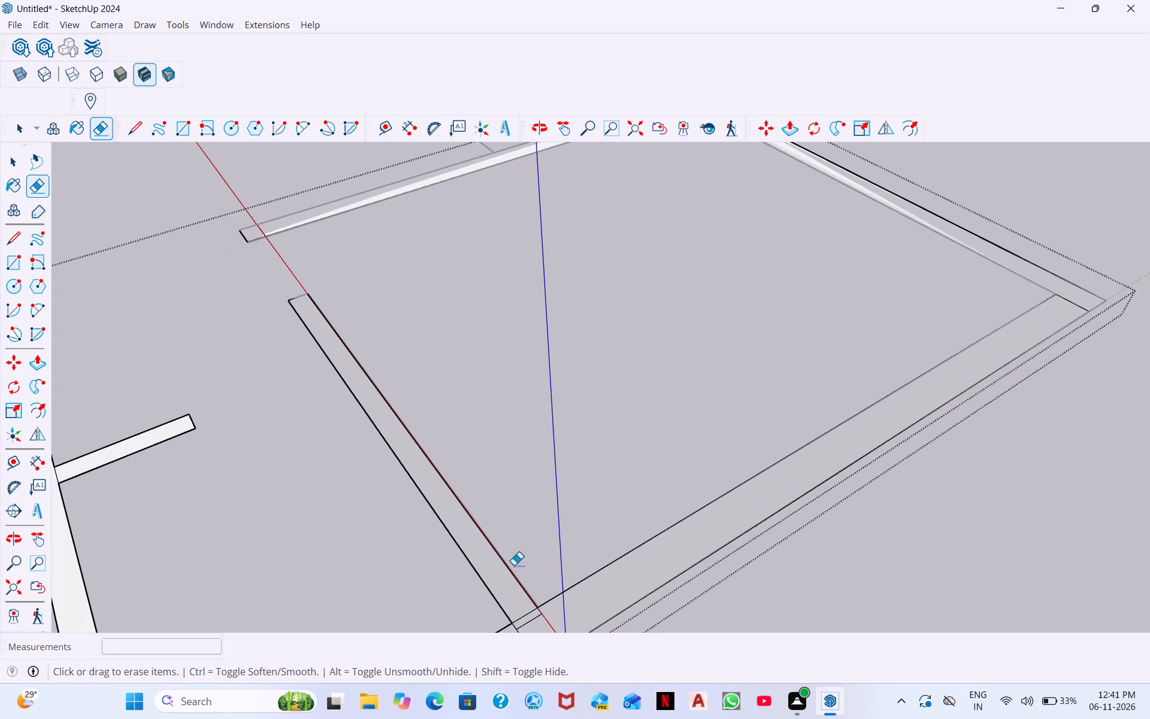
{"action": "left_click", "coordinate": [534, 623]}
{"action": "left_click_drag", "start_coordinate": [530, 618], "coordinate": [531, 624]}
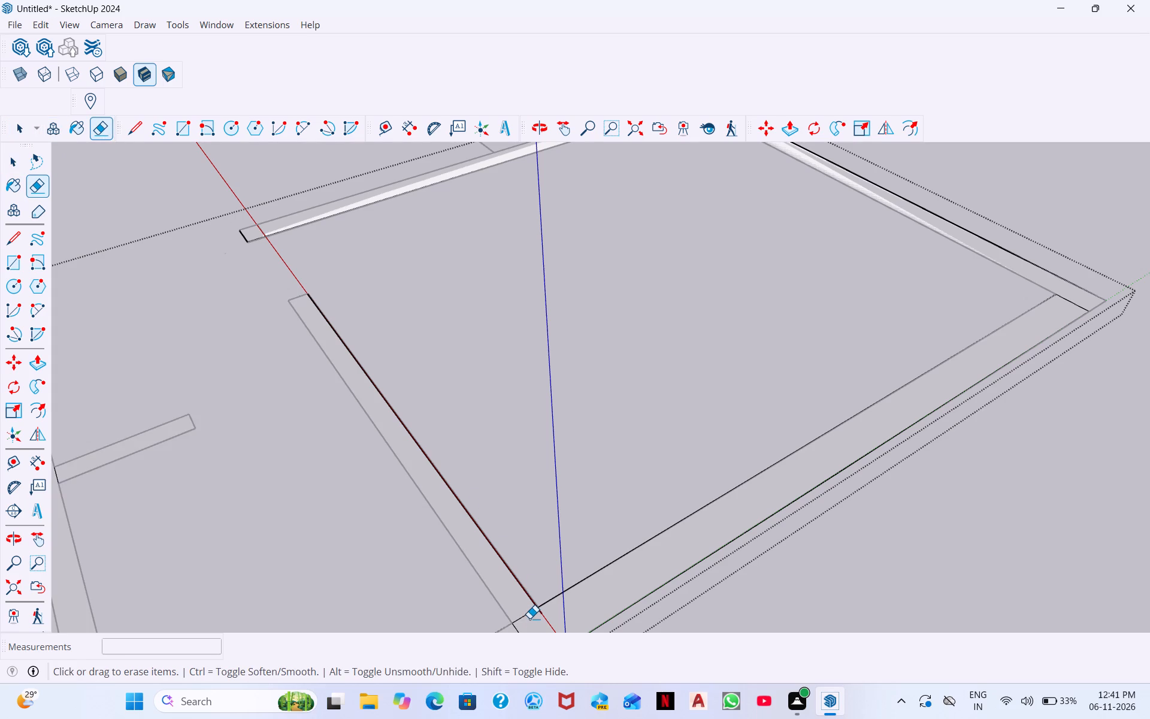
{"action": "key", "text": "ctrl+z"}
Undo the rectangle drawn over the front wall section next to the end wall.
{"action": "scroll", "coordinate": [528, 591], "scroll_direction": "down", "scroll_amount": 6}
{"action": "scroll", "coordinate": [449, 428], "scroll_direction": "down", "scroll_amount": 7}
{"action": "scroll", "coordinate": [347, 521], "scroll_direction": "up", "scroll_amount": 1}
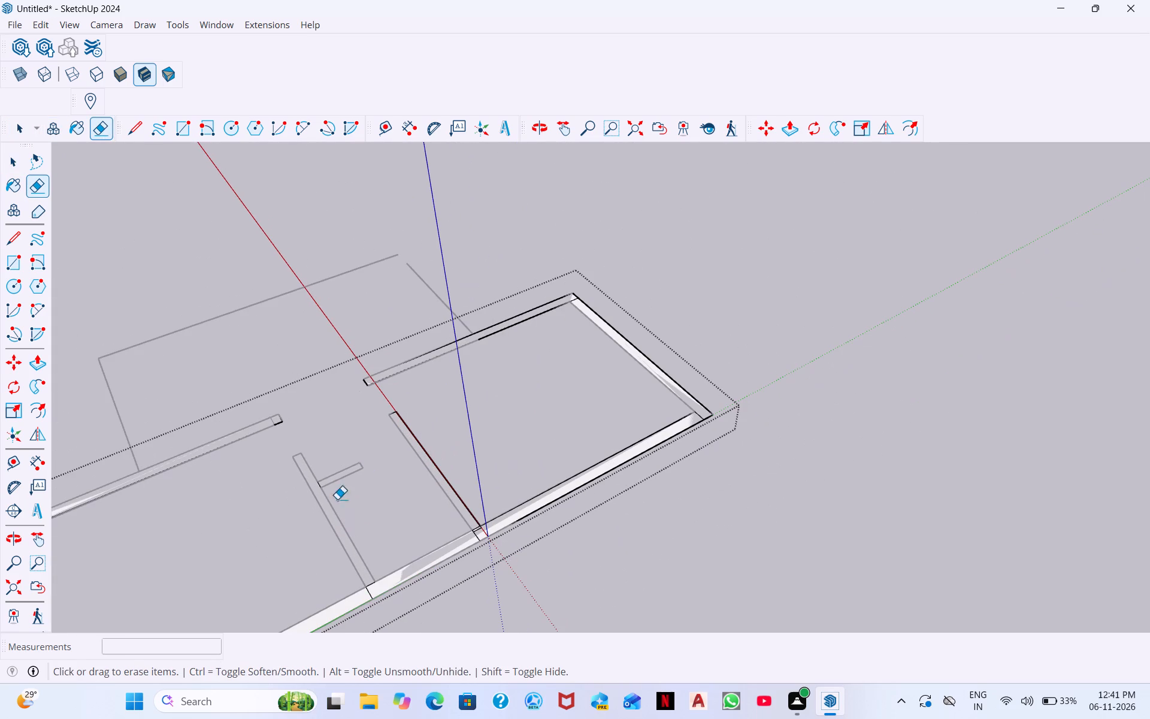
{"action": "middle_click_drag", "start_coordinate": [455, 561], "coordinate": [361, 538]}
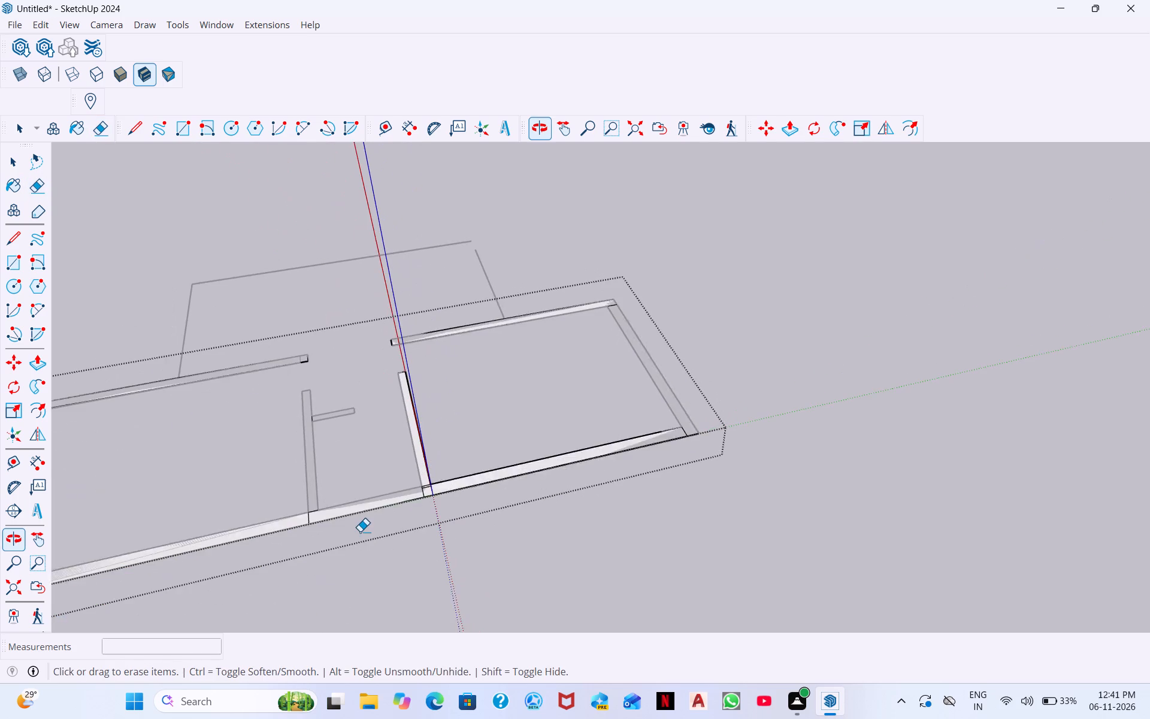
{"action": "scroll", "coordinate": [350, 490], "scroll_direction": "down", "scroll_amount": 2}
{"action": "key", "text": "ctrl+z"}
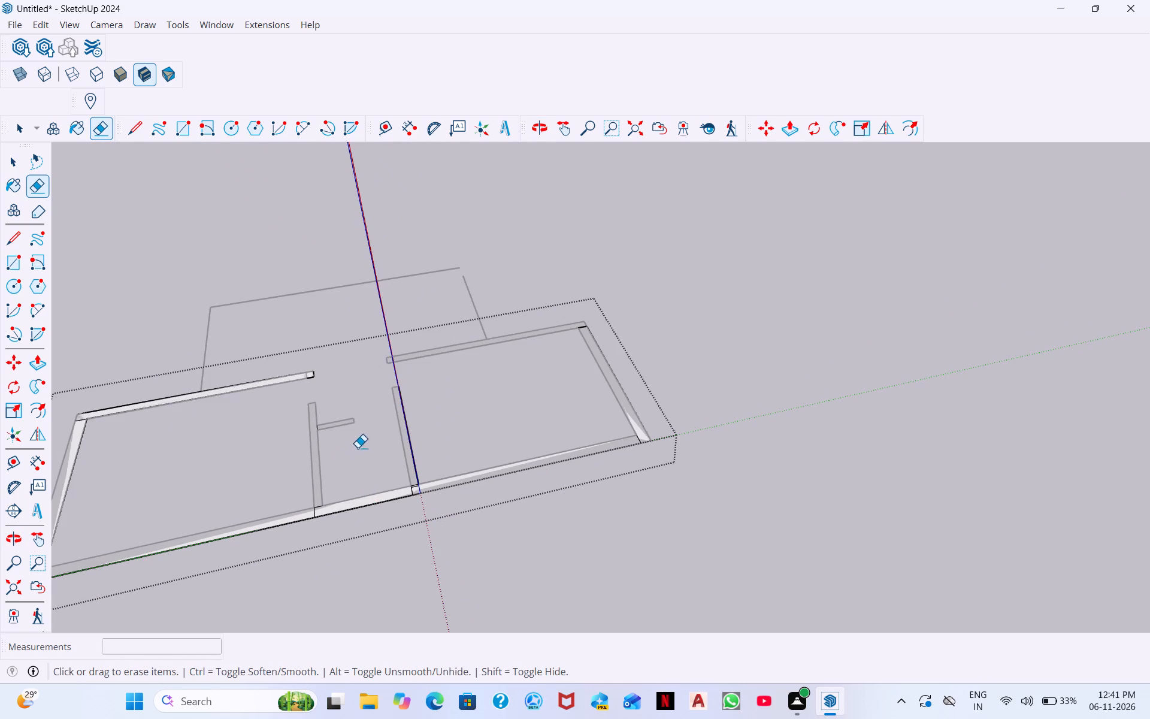
Leave the editing of the group holding the retraced wall rectangles and return to the whole model.
{"action": "scroll", "coordinate": [381, 456], "scroll_direction": "down", "scroll_amount": 1}
{"action": "middle_click_drag", "start_coordinate": [539, 475], "coordinate": [478, 669]}
{"action": "middle_click_drag", "start_coordinate": [682, 454], "coordinate": [682, 515]}
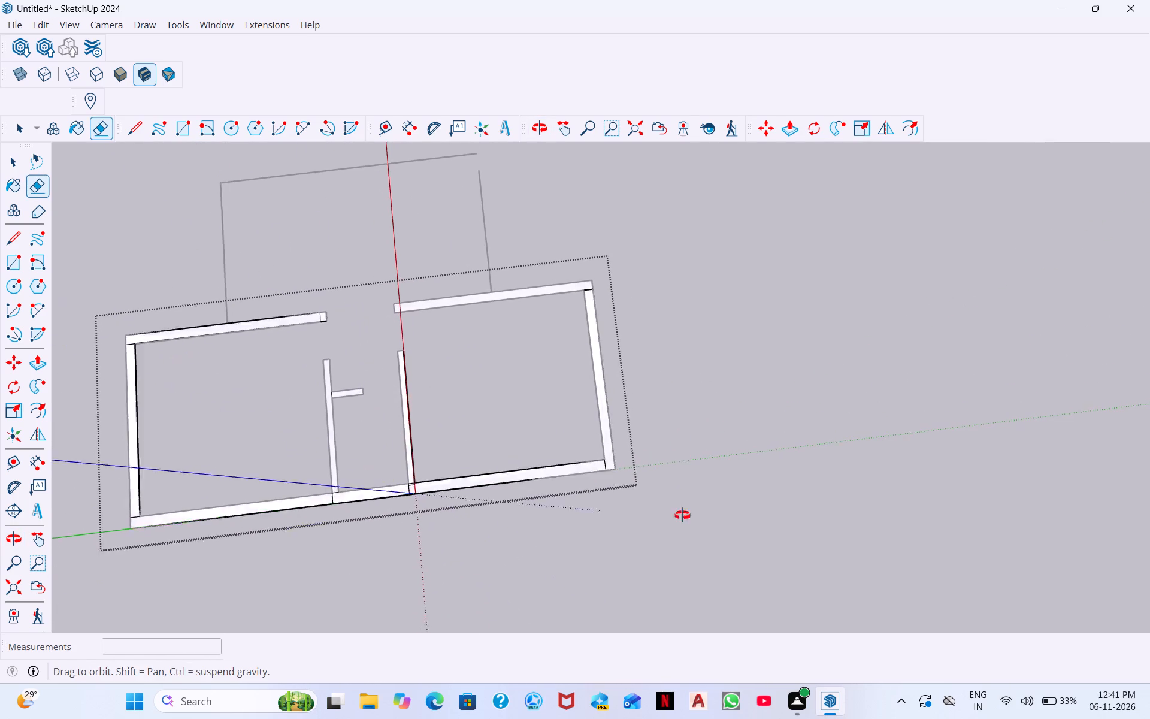
{"action": "middle_click_drag", "start_coordinate": [682, 515], "coordinate": [682, 566]}
{"action": "scroll", "coordinate": [397, 312], "scroll_direction": "up", "scroll_amount": 3}
{"action": "middle_click_drag", "start_coordinate": [480, 415], "coordinate": [434, 478]}
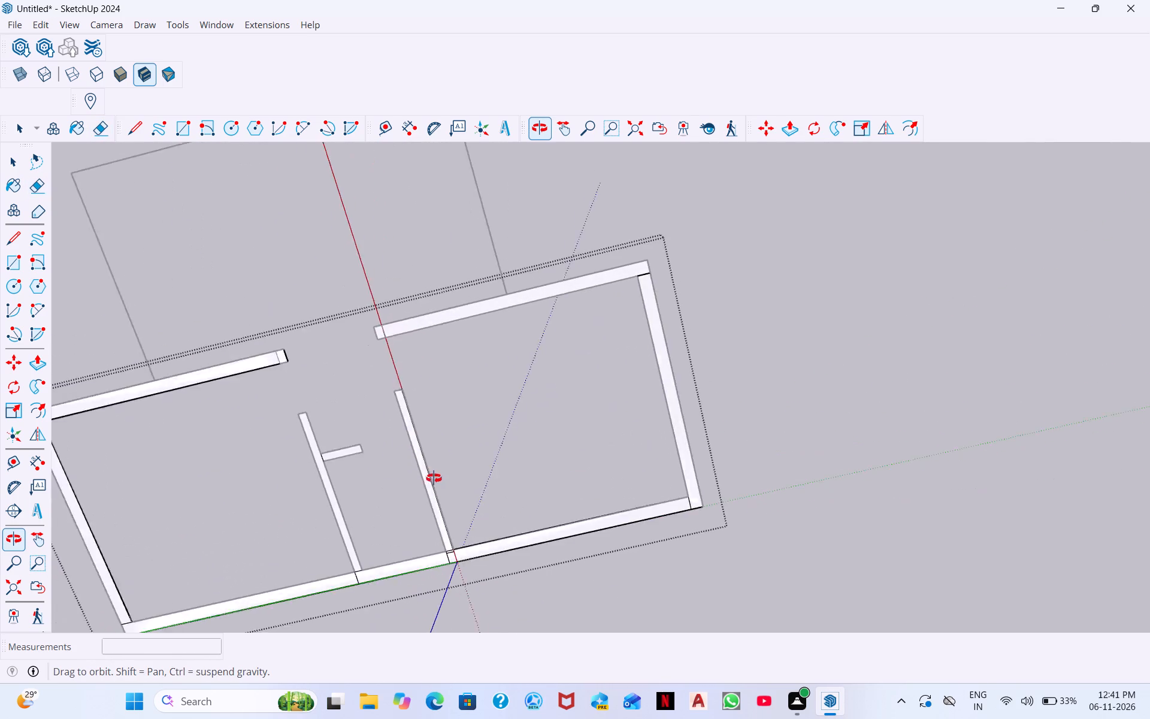
{"action": "middle_click_drag", "start_coordinate": [434, 478], "coordinate": [398, 305]}
{"action": "middle_click_drag", "start_coordinate": [519, 498], "coordinate": [494, 341]}
{"action": "key", "text": "space"}
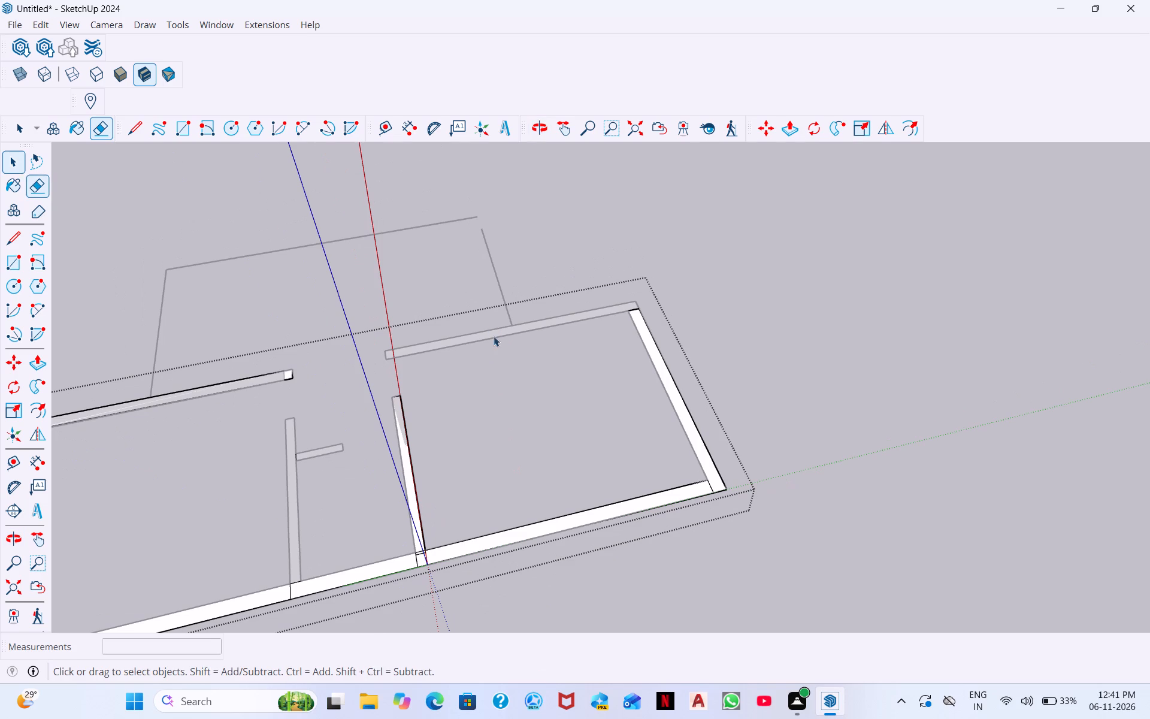
{"action": "left_click", "coordinate": [880, 379]}
{"action": "key", "text": "space"}
{"action": "scroll", "coordinate": [340, 500], "scroll_direction": "up", "scroll_amount": 3}
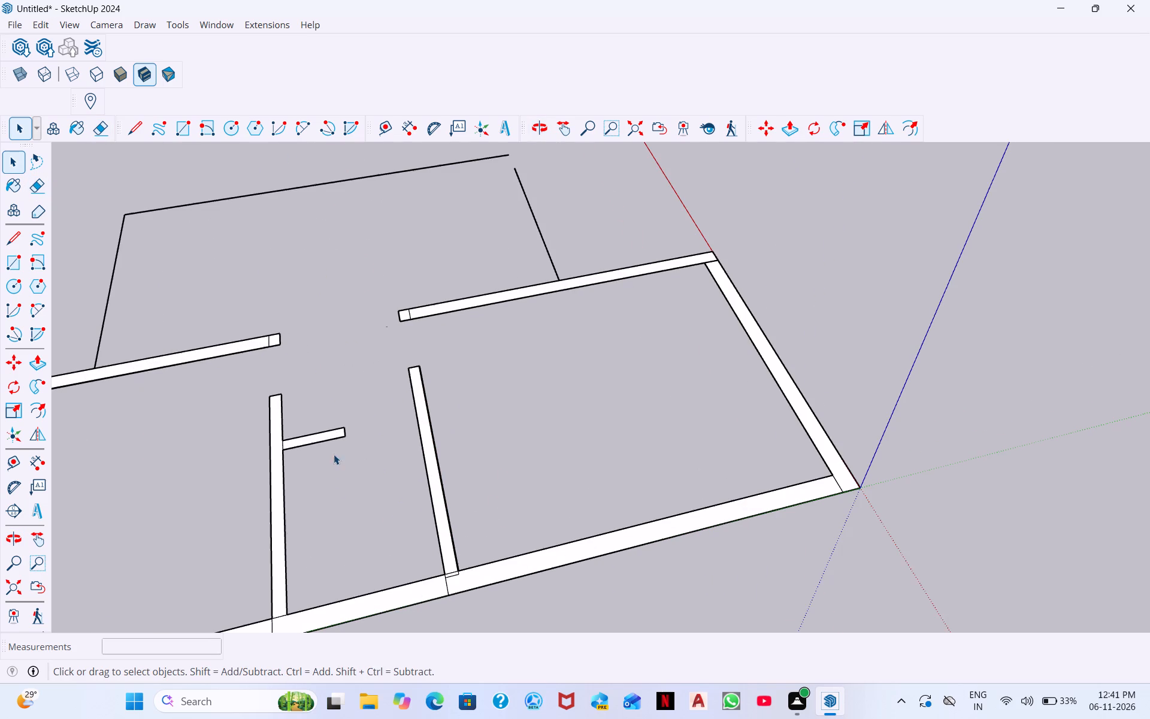
{"action": "double_click", "coordinate": [424, 457]}
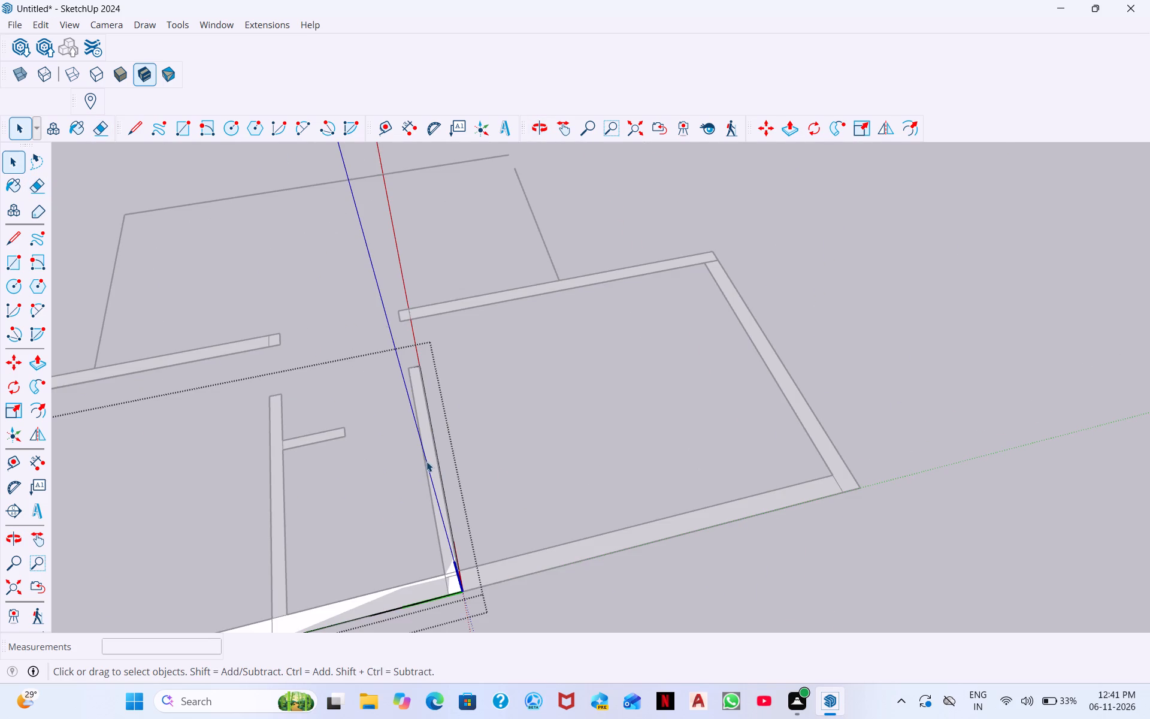
{"action": "left_click", "coordinate": [1040, 438]}
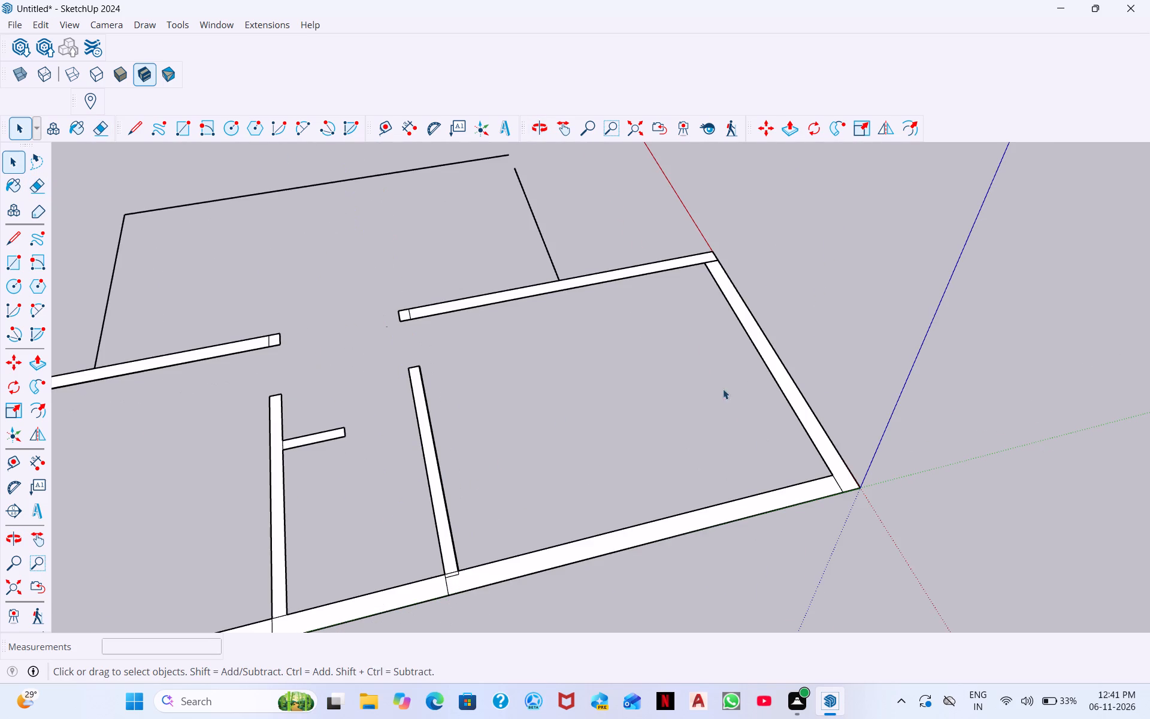
Push/Pull the connected U-shaped outer wall face around the room at the origin up 10'.
{"action": "middle_click_drag", "start_coordinate": [489, 560], "coordinate": [304, 461]}
{"action": "scroll", "coordinate": [462, 507], "scroll_direction": "up", "scroll_amount": 3}
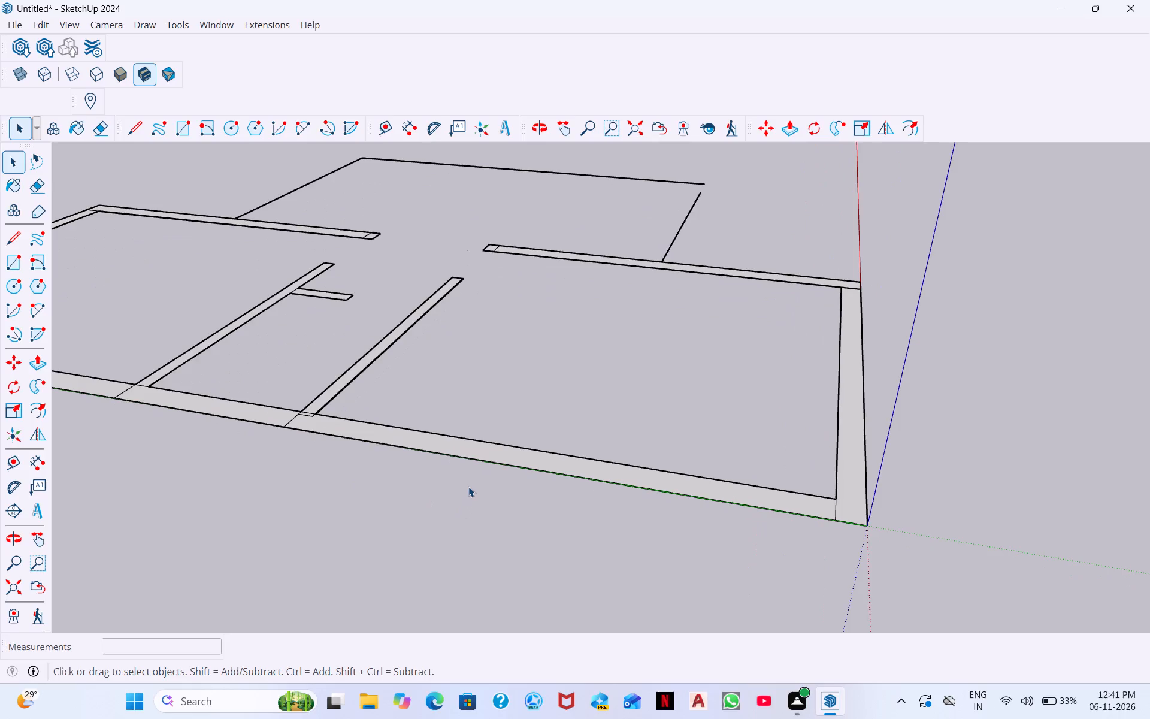
{"action": "left_click", "coordinate": [507, 454]}
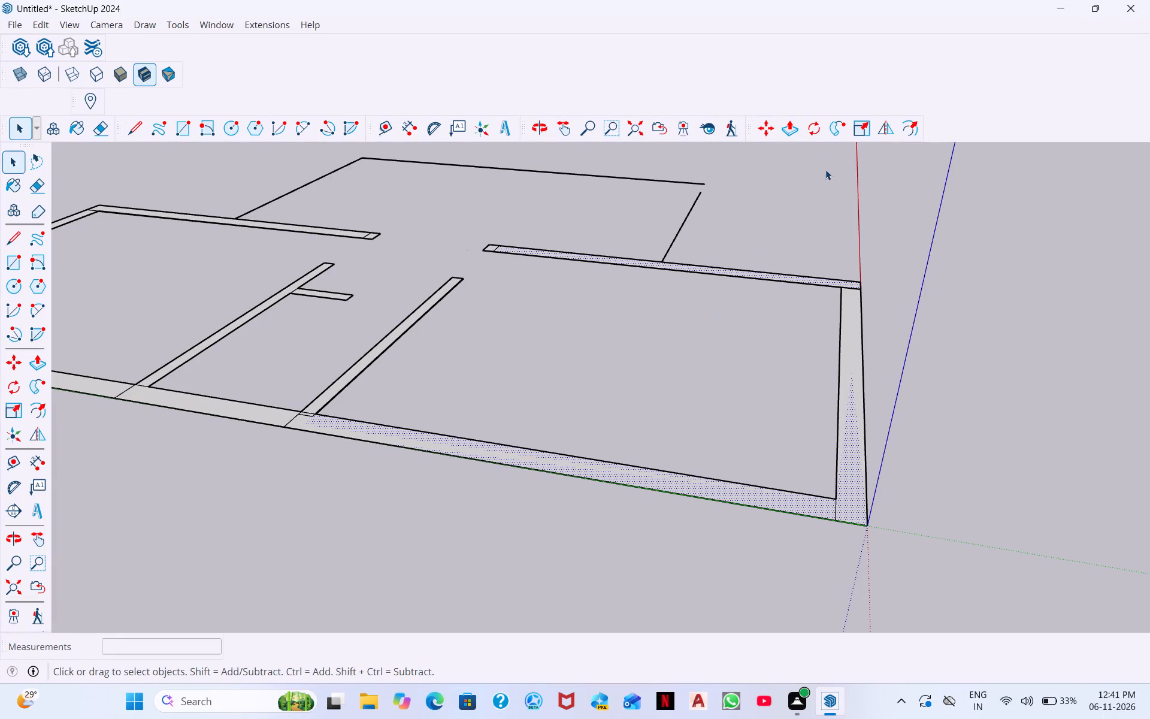
{"action": "left_click", "coordinate": [799, 119]}
{"action": "left_click", "coordinate": [752, 491]}
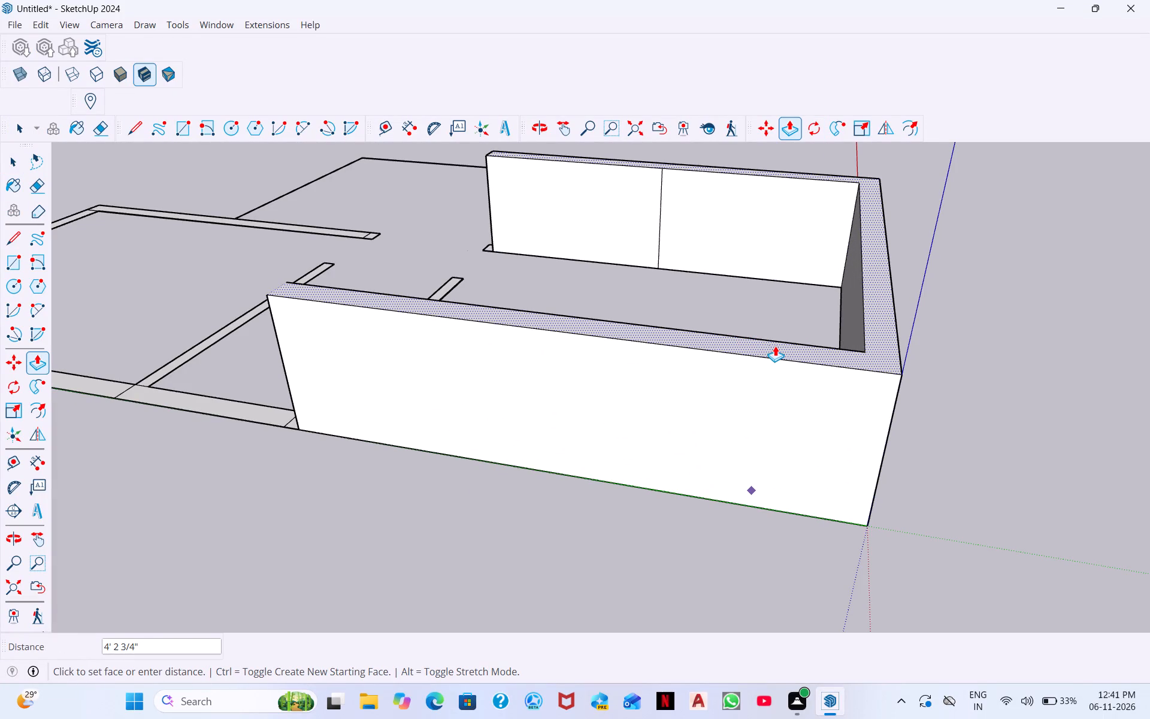
{"action": "type", "text": "10"}
{"action": "key", "text": "apostrophe"}
{"action": "key", "text": "Return"}
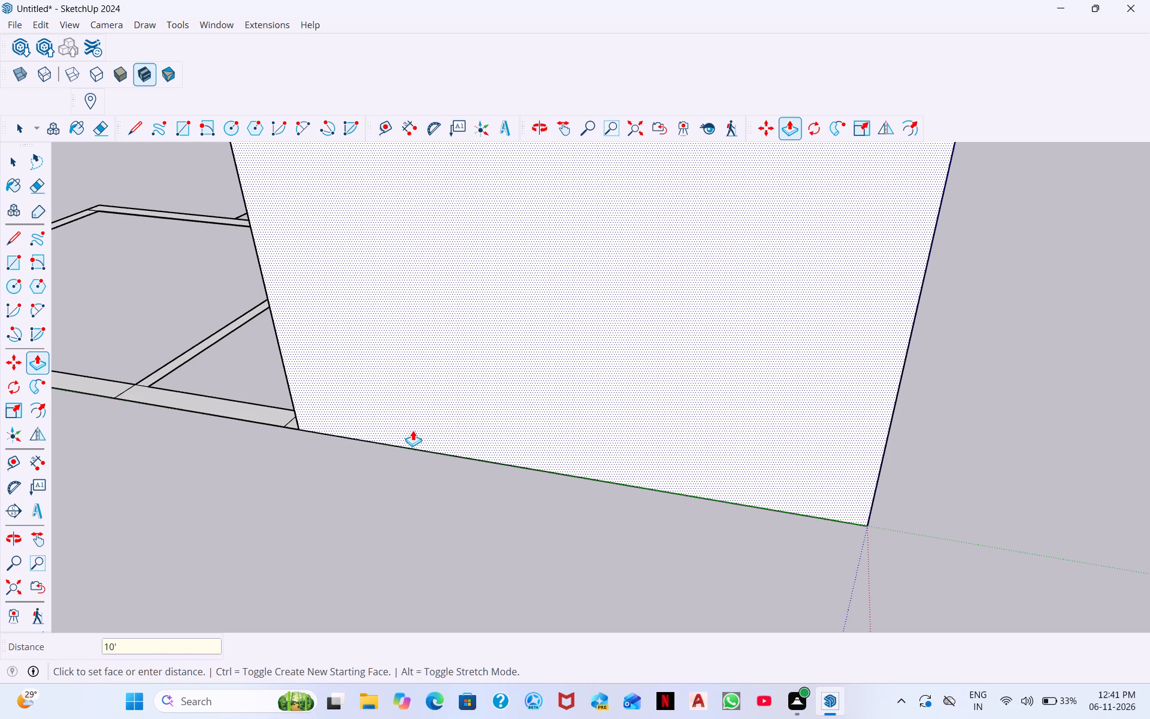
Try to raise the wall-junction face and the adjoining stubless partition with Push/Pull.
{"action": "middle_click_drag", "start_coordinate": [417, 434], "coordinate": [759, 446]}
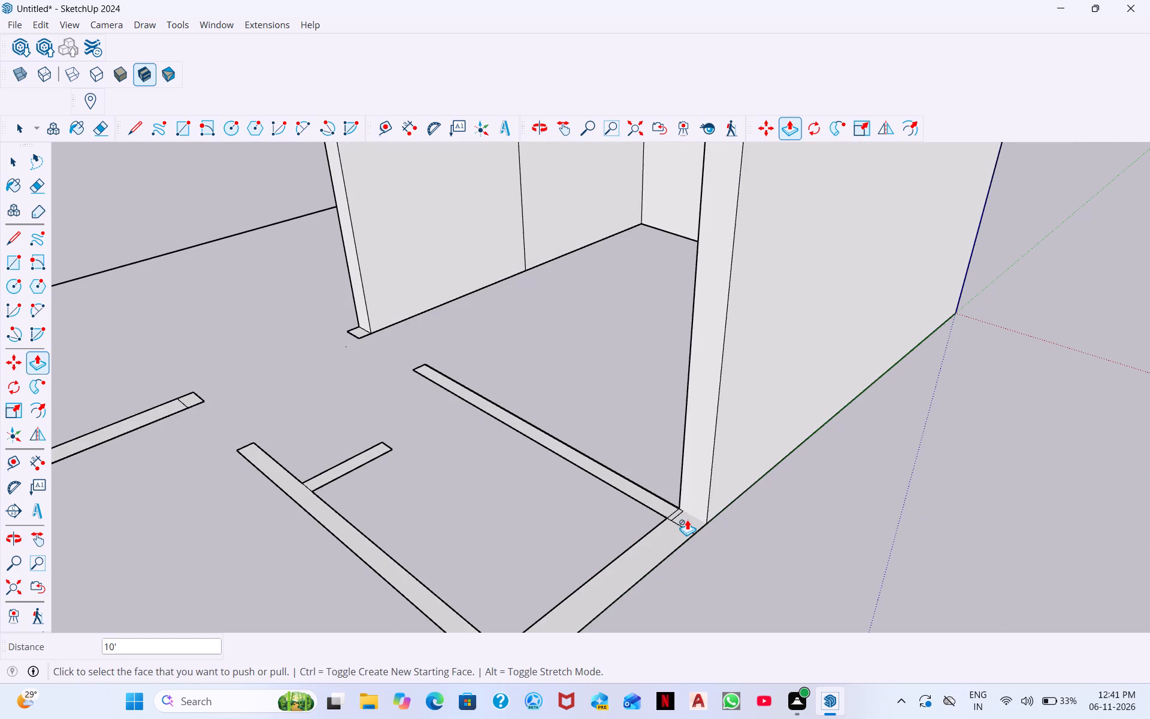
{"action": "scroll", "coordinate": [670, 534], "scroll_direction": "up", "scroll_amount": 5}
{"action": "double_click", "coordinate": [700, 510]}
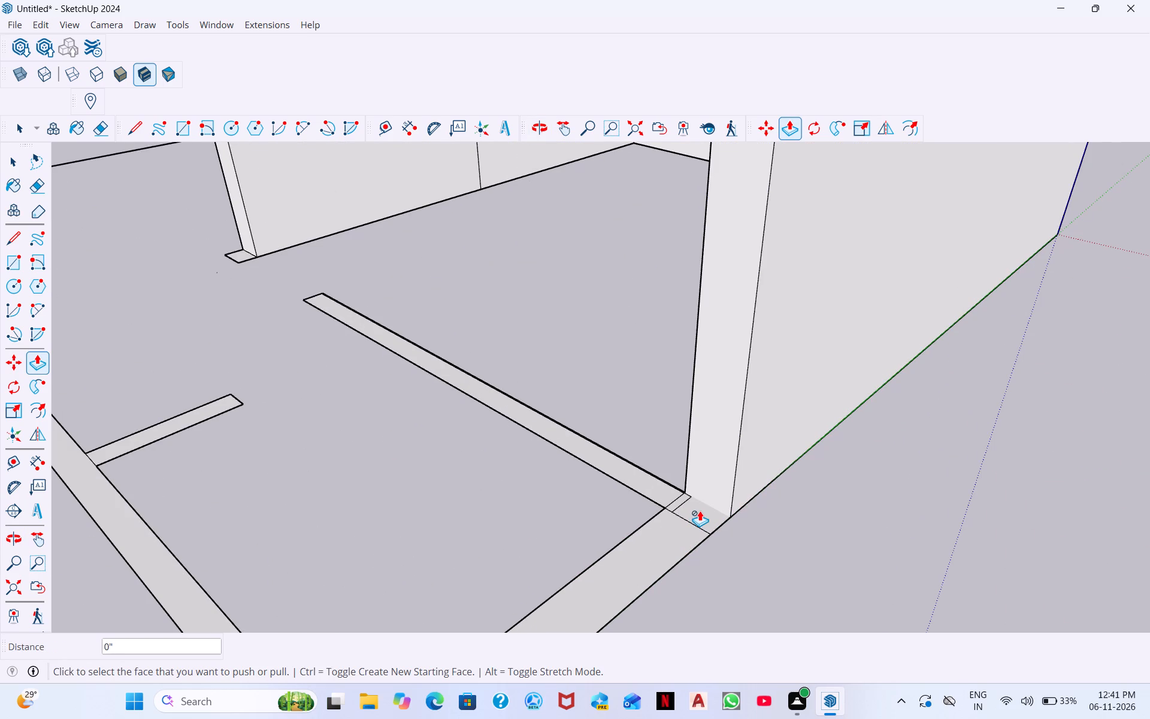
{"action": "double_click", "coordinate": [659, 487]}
Select the unraised outline at the wall junction beside the raised back wall and make it a group.
{"action": "middle_click_drag", "start_coordinate": [755, 534], "coordinate": [743, 573]}
{"action": "key", "text": "space"}
{"action": "left_click", "coordinate": [680, 585]}
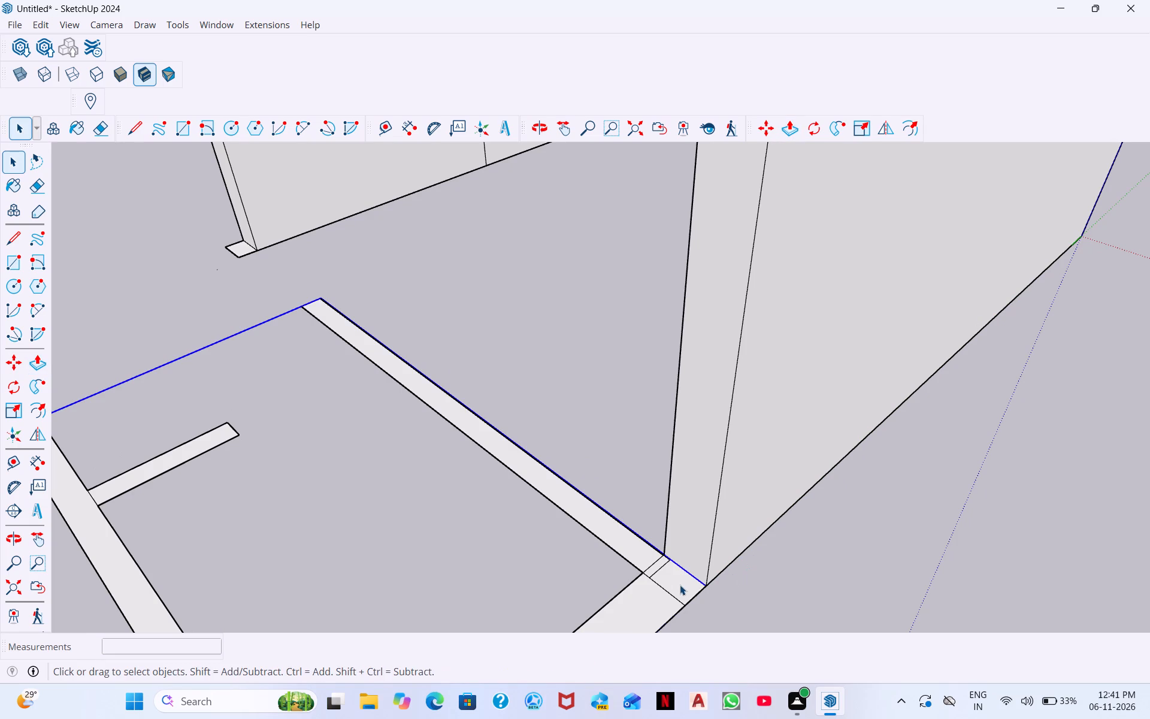
{"action": "left_click", "coordinate": [673, 587]}
{"action": "scroll", "coordinate": [424, 488], "scroll_direction": "down", "scroll_amount": 11}
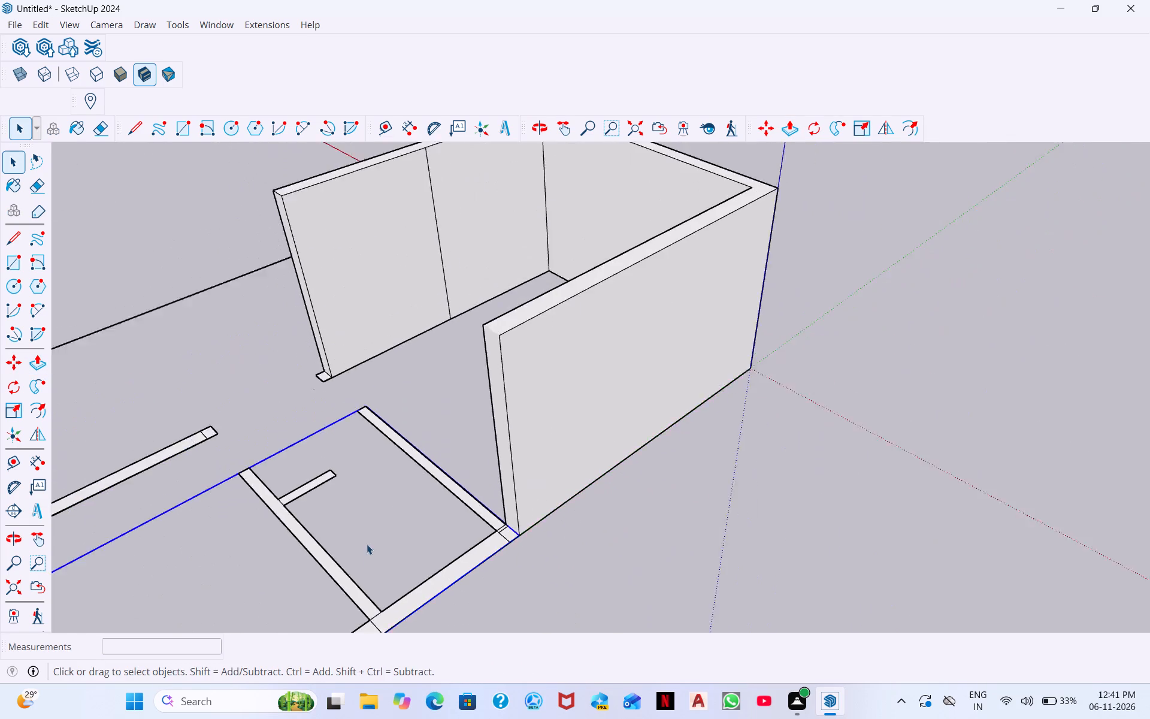
{"action": "scroll", "coordinate": [367, 544], "scroll_direction": "down", "scroll_amount": 8}
{"action": "right_click", "coordinate": [258, 575]}
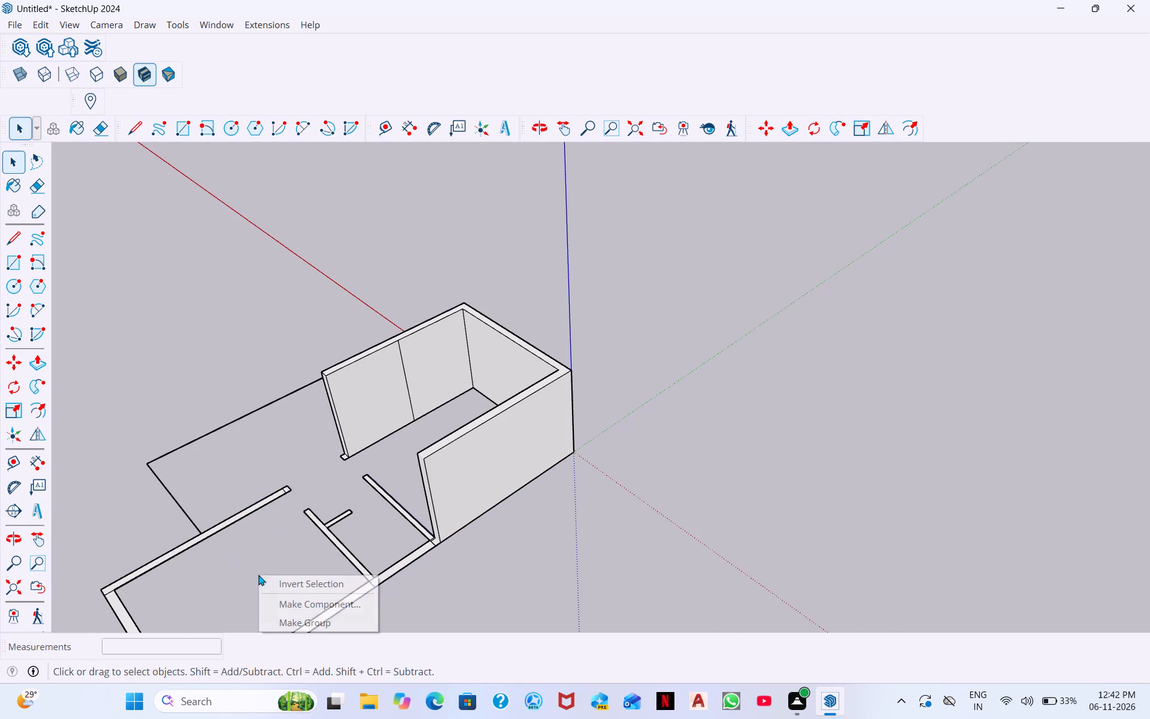
{"action": "left_click", "coordinate": [330, 624]}
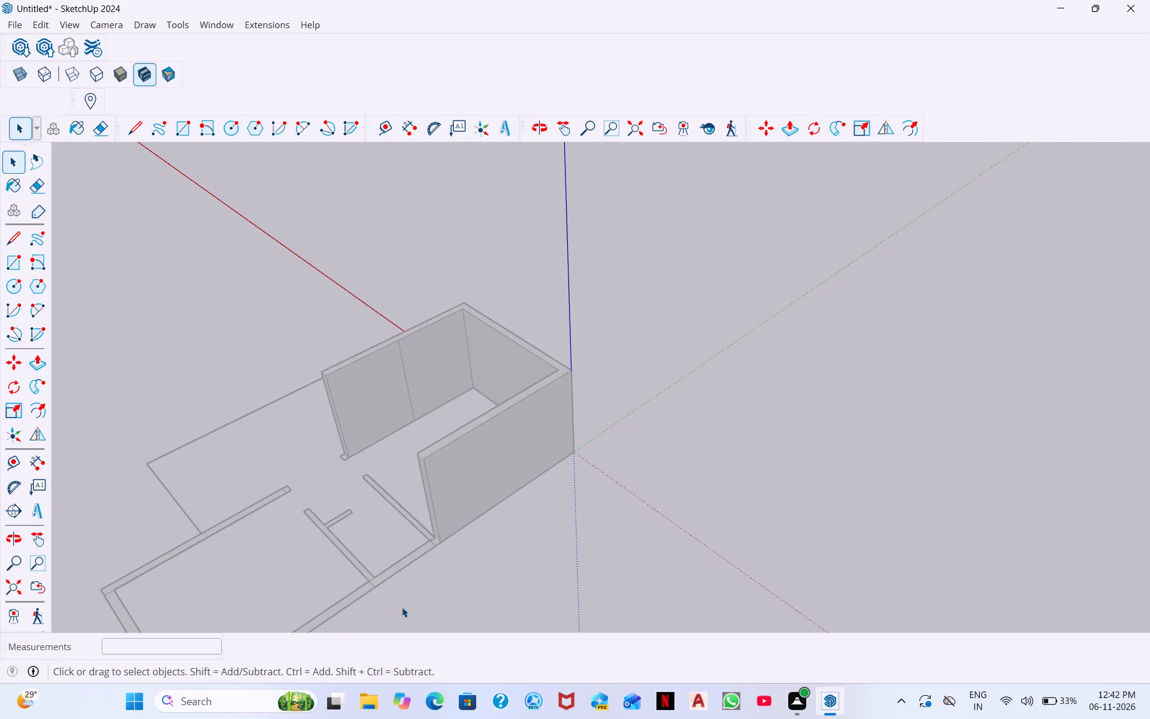
{"action": "left_click_drag", "start_coordinate": [406, 603], "coordinate": [285, 542]}
{"action": "key", "text": "Escape"}
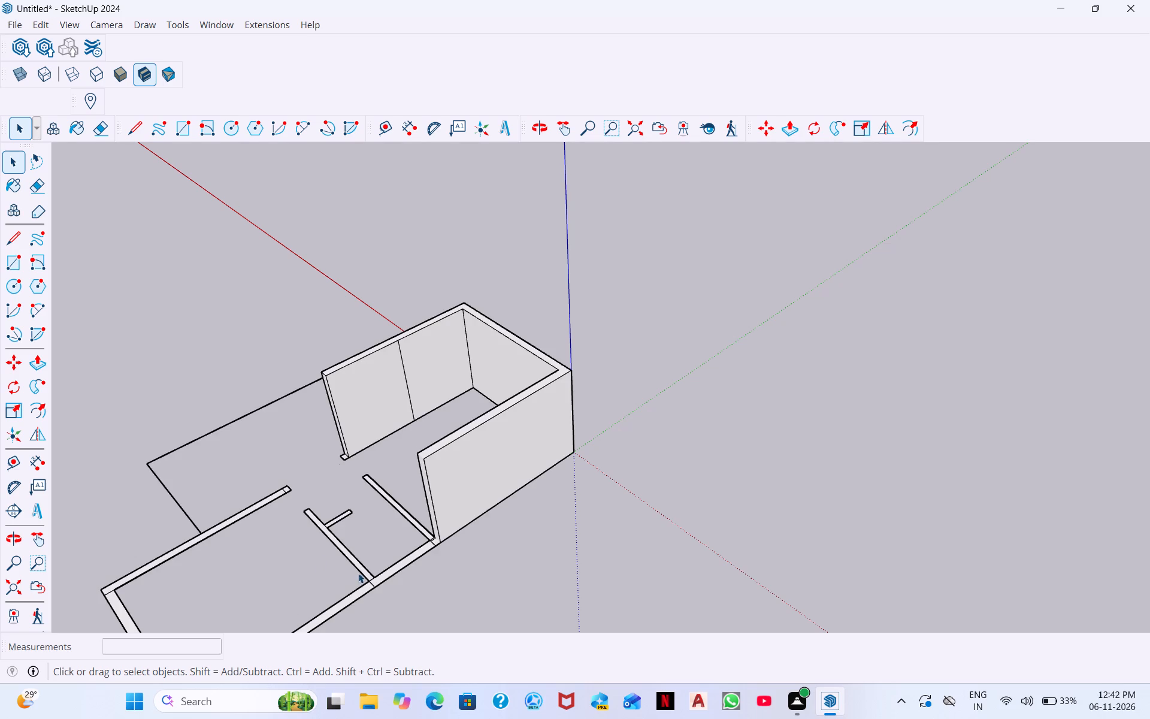
Push/Pull the far end wall and its adjoining front wall section up by the same 10'.
{"action": "left_click_drag", "start_coordinate": [255, 531], "coordinate": [216, 506]}
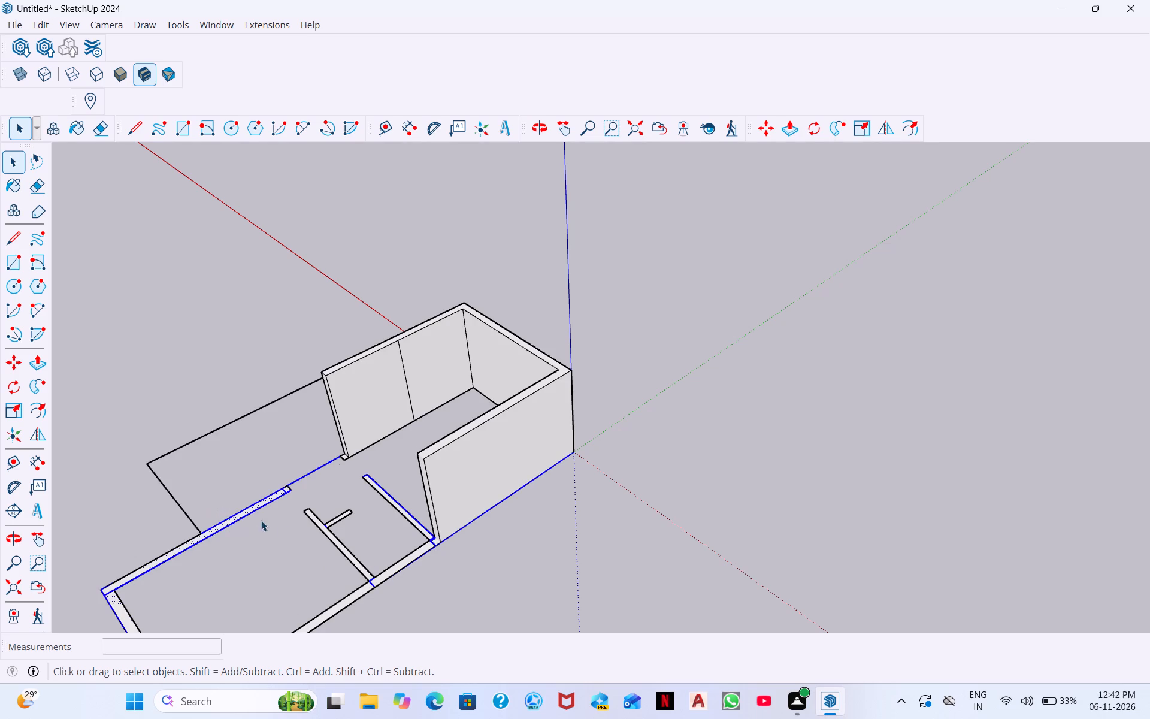
{"action": "middle_click_drag", "start_coordinate": [667, 581], "coordinate": [428, 491]}
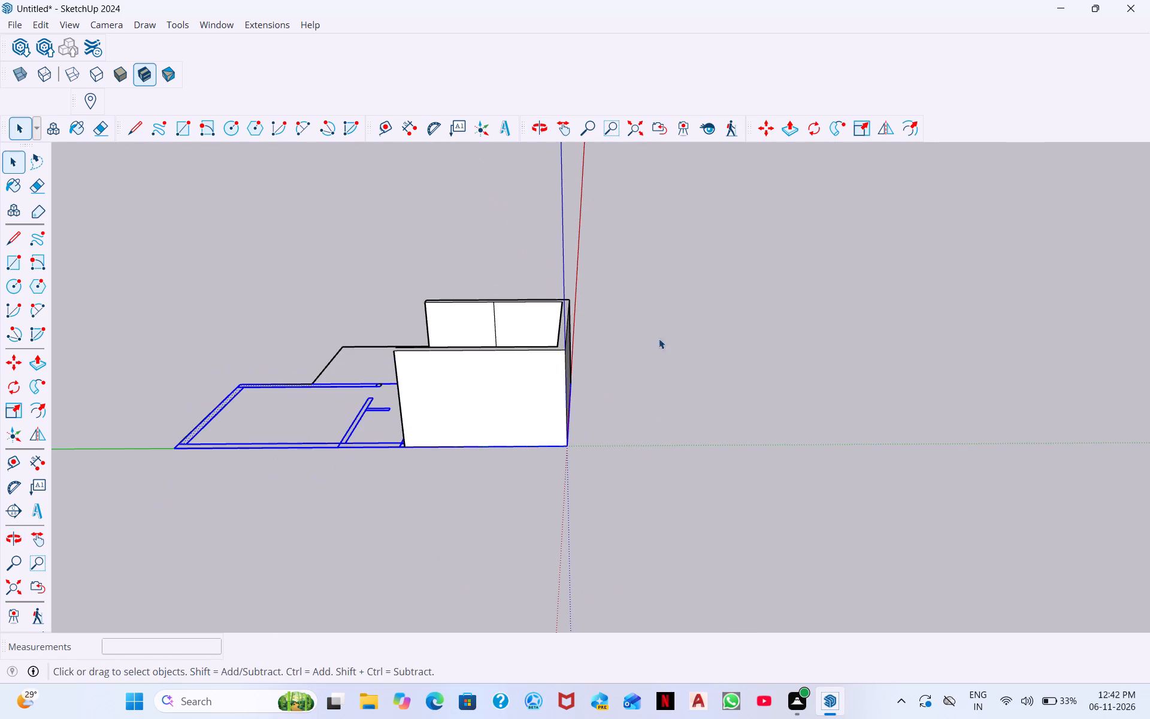
{"action": "left_click", "coordinate": [788, 126]}
{"action": "scroll", "coordinate": [365, 345], "scroll_direction": "up", "scroll_amount": 6}
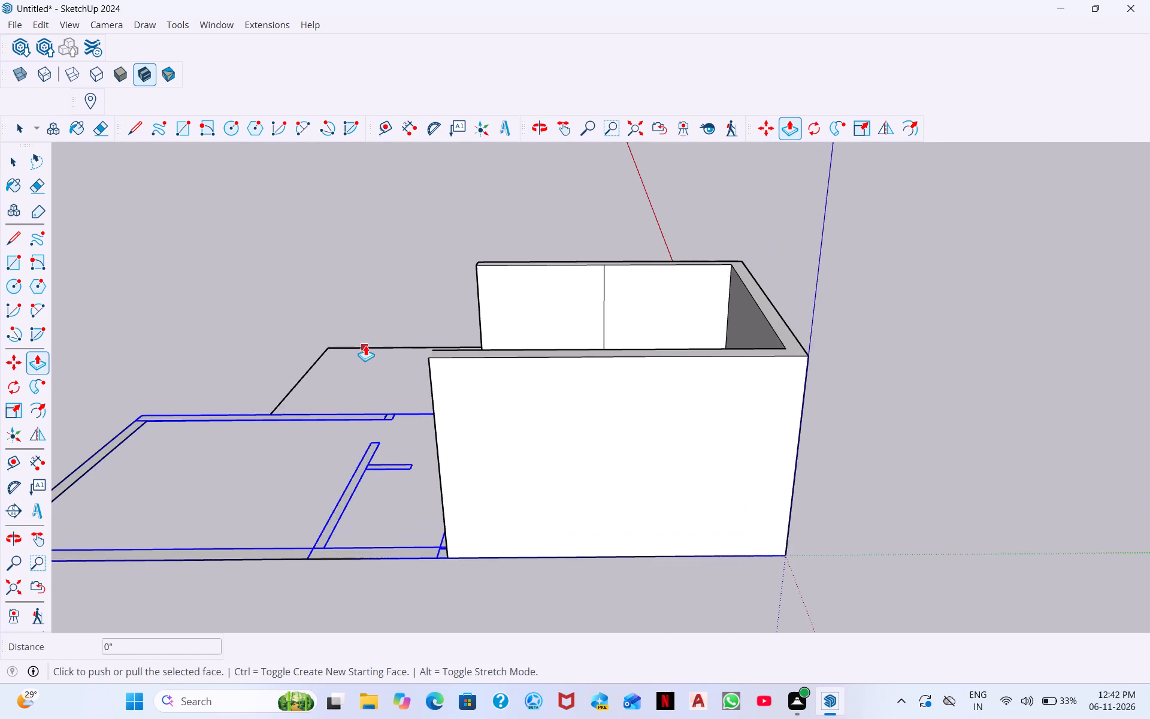
{"action": "scroll", "coordinate": [188, 380], "scroll_direction": "up", "scroll_amount": 3}
{"action": "double_click", "coordinate": [104, 445]}
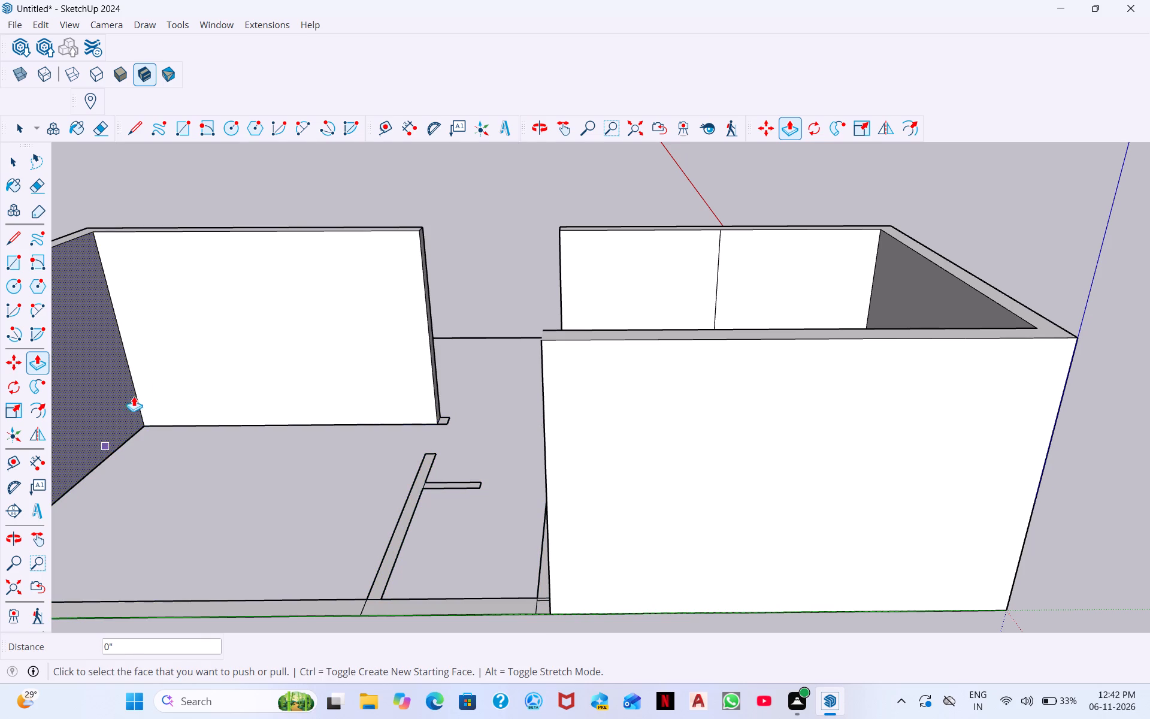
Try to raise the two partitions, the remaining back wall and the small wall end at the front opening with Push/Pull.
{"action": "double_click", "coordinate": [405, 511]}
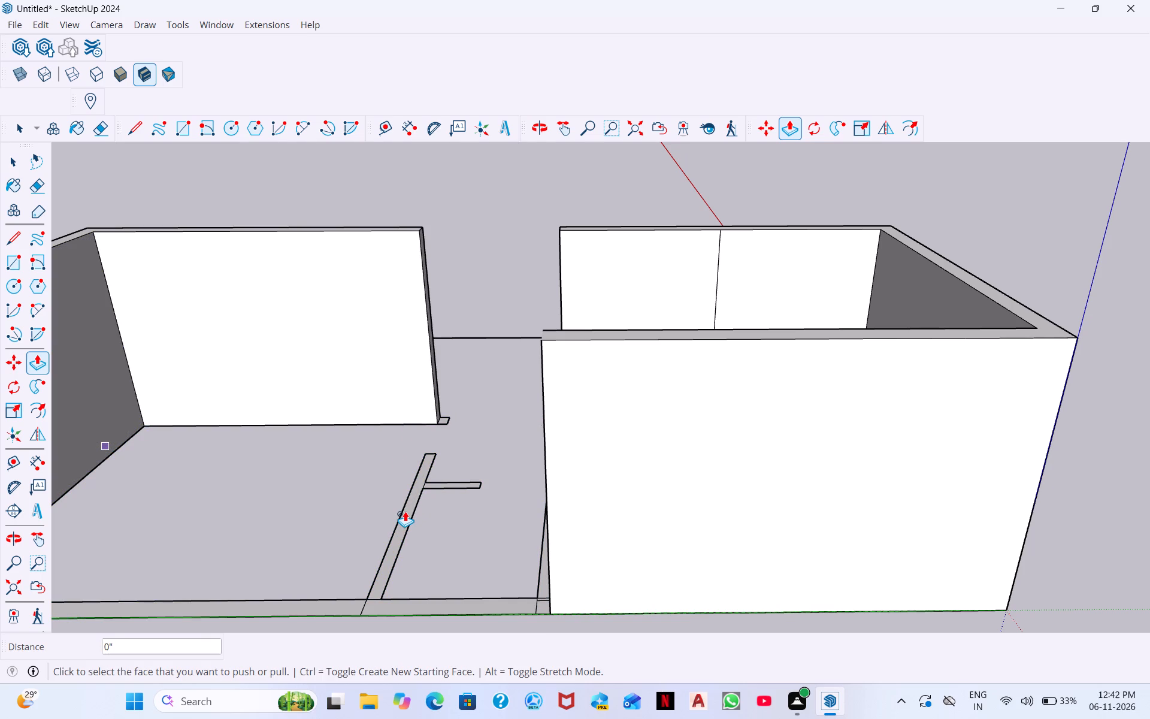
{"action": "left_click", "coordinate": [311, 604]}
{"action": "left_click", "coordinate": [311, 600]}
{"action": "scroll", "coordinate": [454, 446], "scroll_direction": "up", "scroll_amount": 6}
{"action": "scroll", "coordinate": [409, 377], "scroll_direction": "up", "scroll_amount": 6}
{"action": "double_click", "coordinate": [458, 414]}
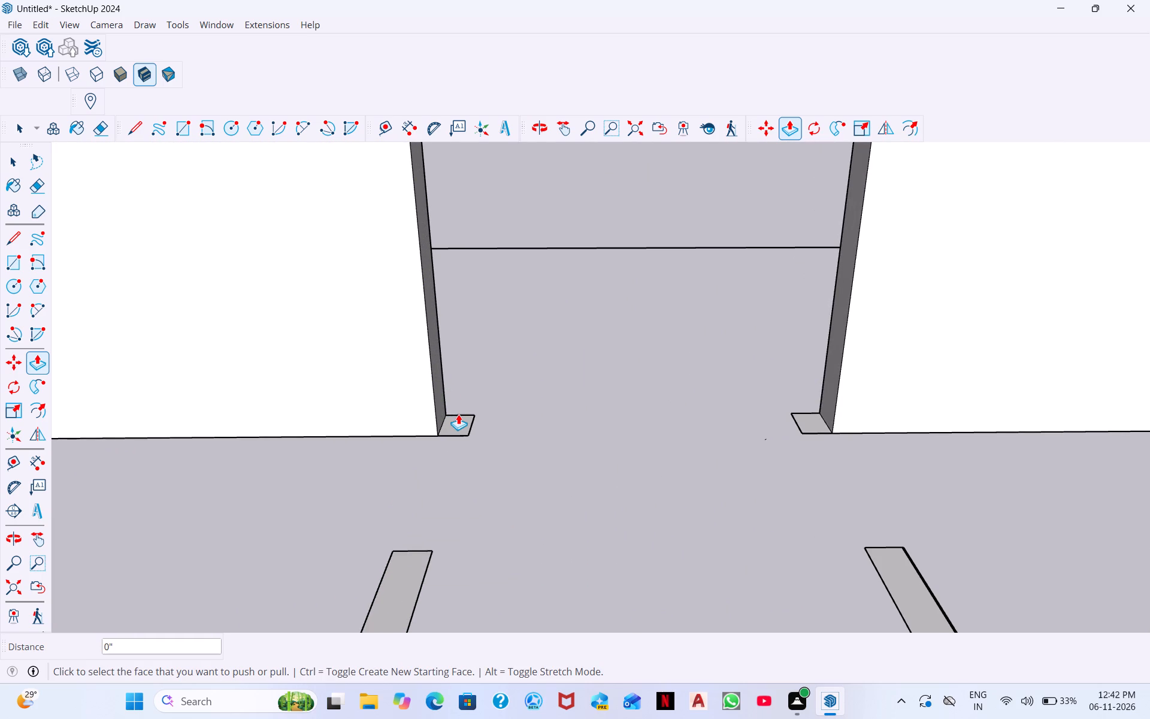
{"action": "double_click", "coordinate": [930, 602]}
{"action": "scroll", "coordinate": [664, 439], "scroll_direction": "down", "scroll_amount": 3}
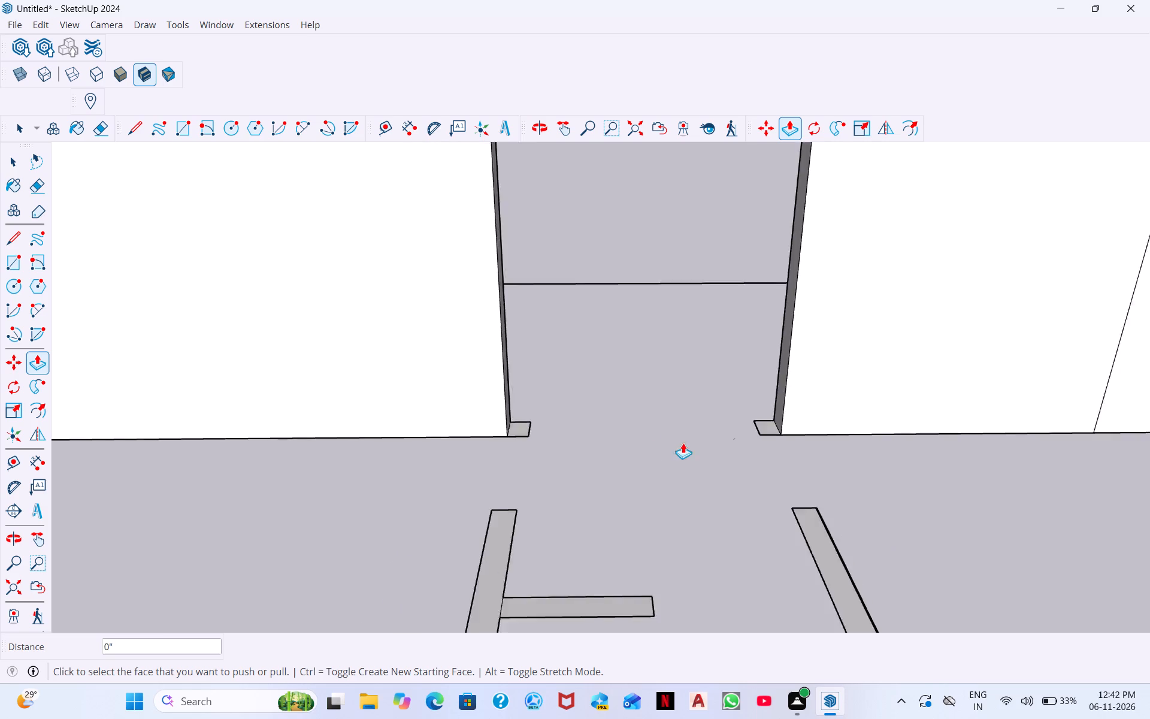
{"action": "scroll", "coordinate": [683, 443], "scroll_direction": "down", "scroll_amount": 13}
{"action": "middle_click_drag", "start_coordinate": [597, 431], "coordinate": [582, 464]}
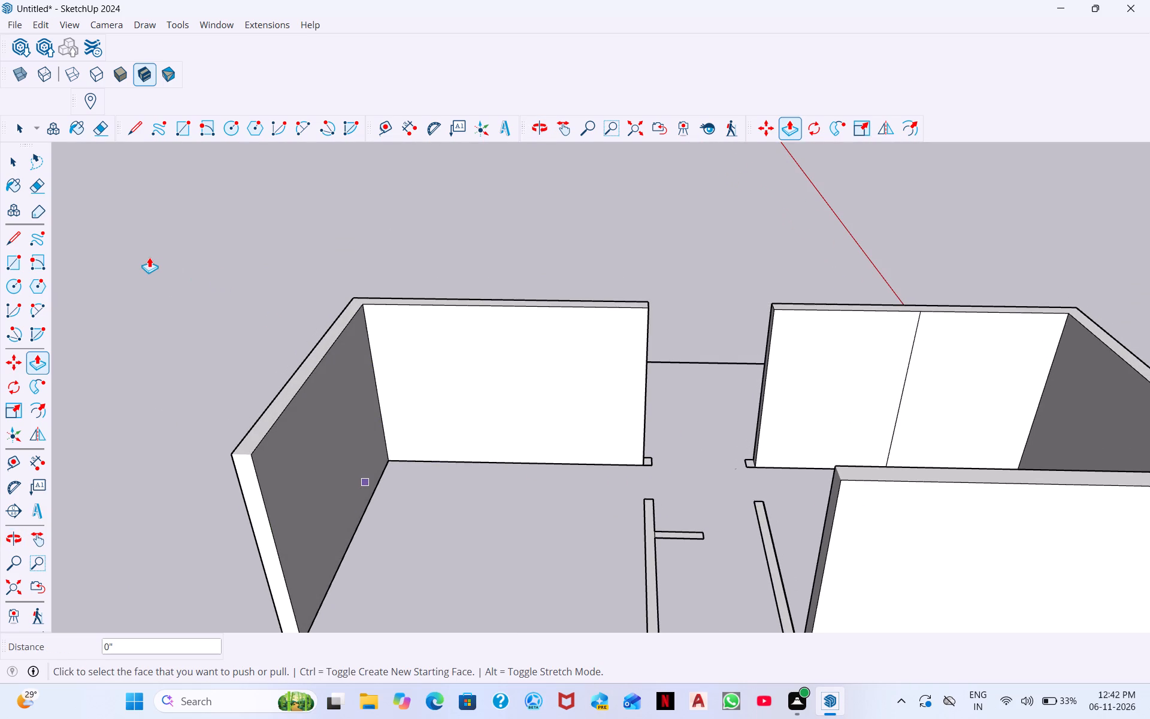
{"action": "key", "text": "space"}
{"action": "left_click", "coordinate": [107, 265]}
Open the outline group along the unraised back wall and make a group of the wall's outer edge.
{"action": "scroll", "coordinate": [111, 267], "scroll_direction": "down", "scroll_amount": 9}
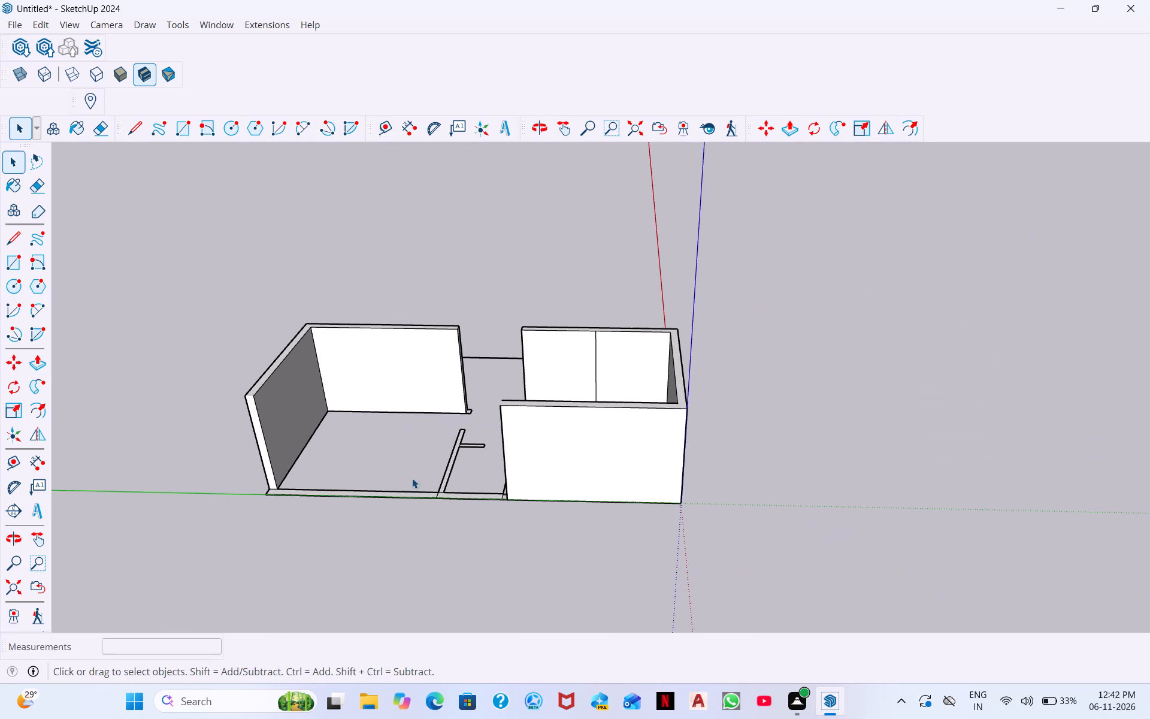
{"action": "left_click", "coordinate": [440, 537]}
{"action": "scroll", "coordinate": [313, 488], "scroll_direction": "up", "scroll_amount": 5}
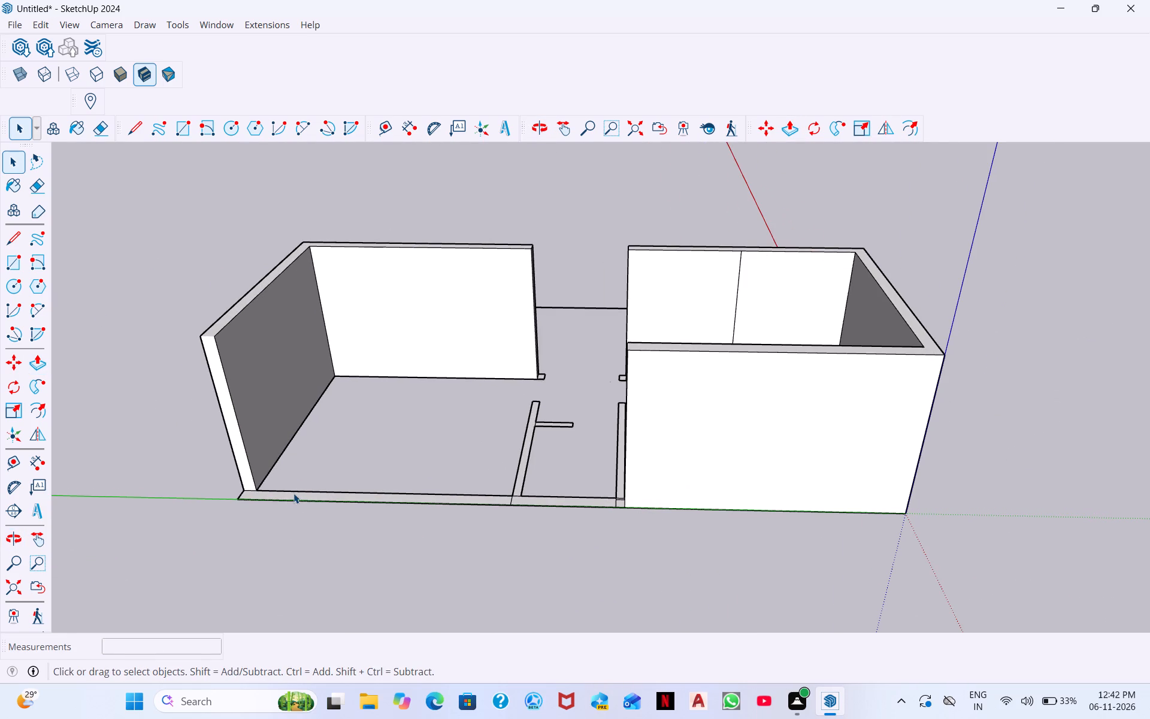
{"action": "left_click", "coordinate": [293, 493]}
{"action": "double_click", "coordinate": [496, 503]}
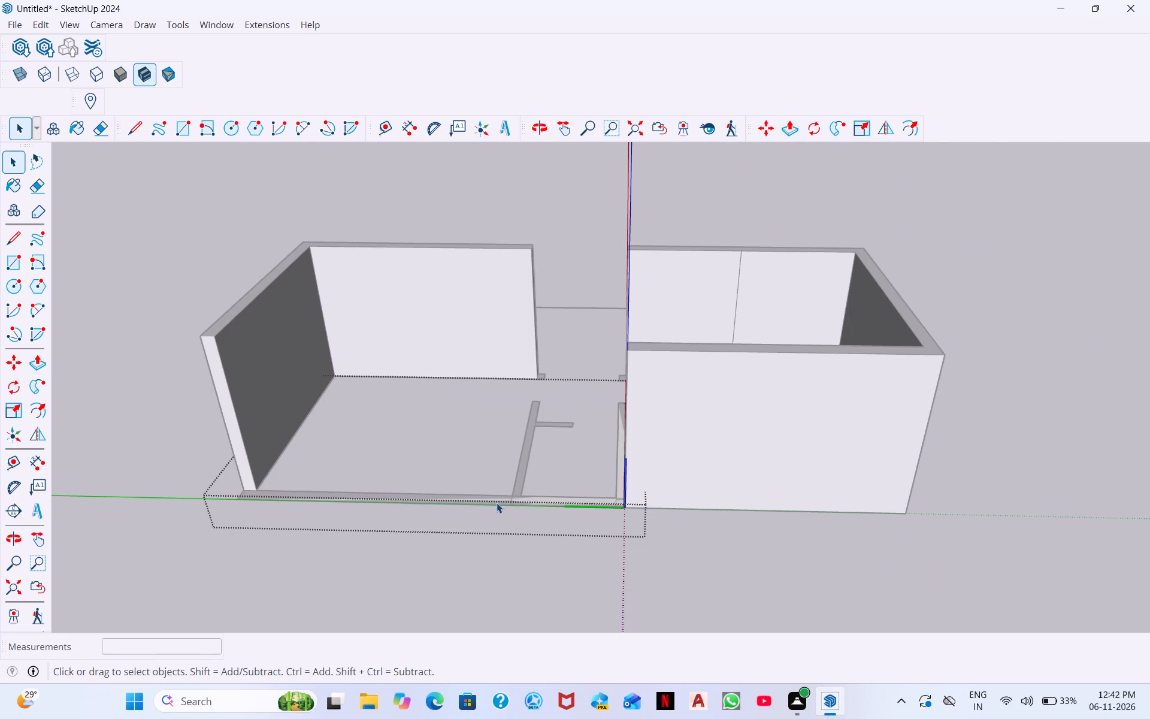
{"action": "scroll", "coordinate": [511, 475], "scroll_direction": "up", "scroll_amount": 6}
{"action": "left_click_drag", "start_coordinate": [536, 519], "coordinate": [537, 553]}
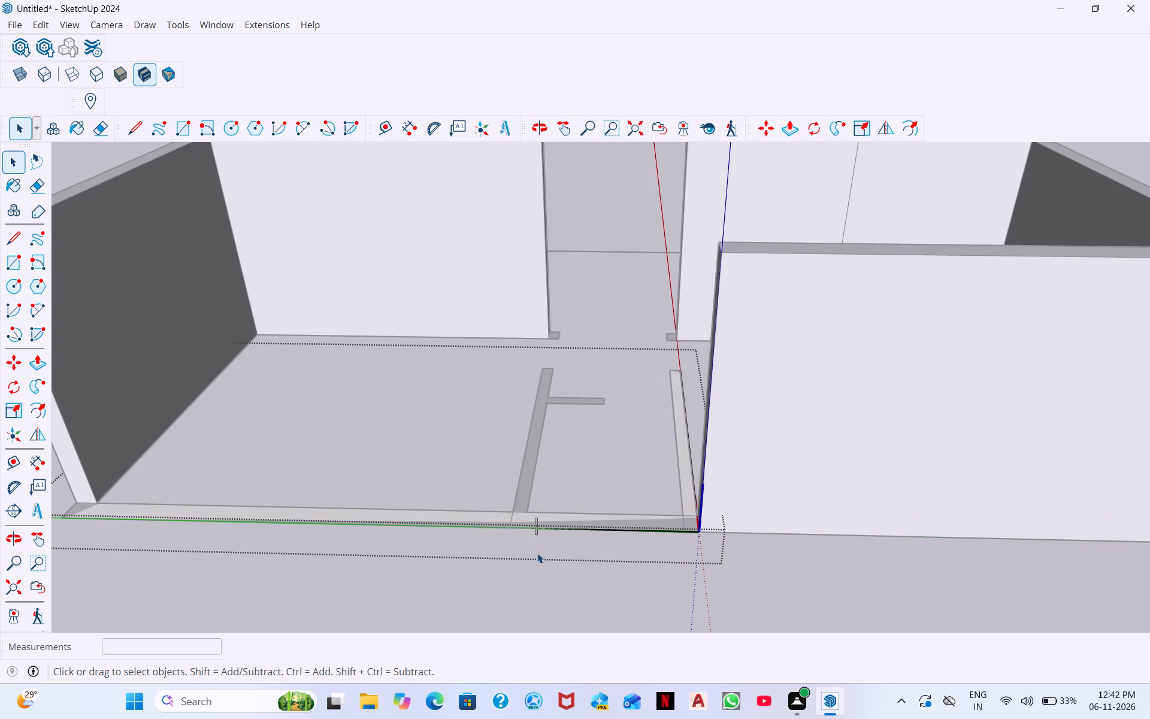
{"action": "left_click_drag", "start_coordinate": [537, 553], "coordinate": [537, 559]}
{"action": "right_click", "coordinate": [541, 540]}
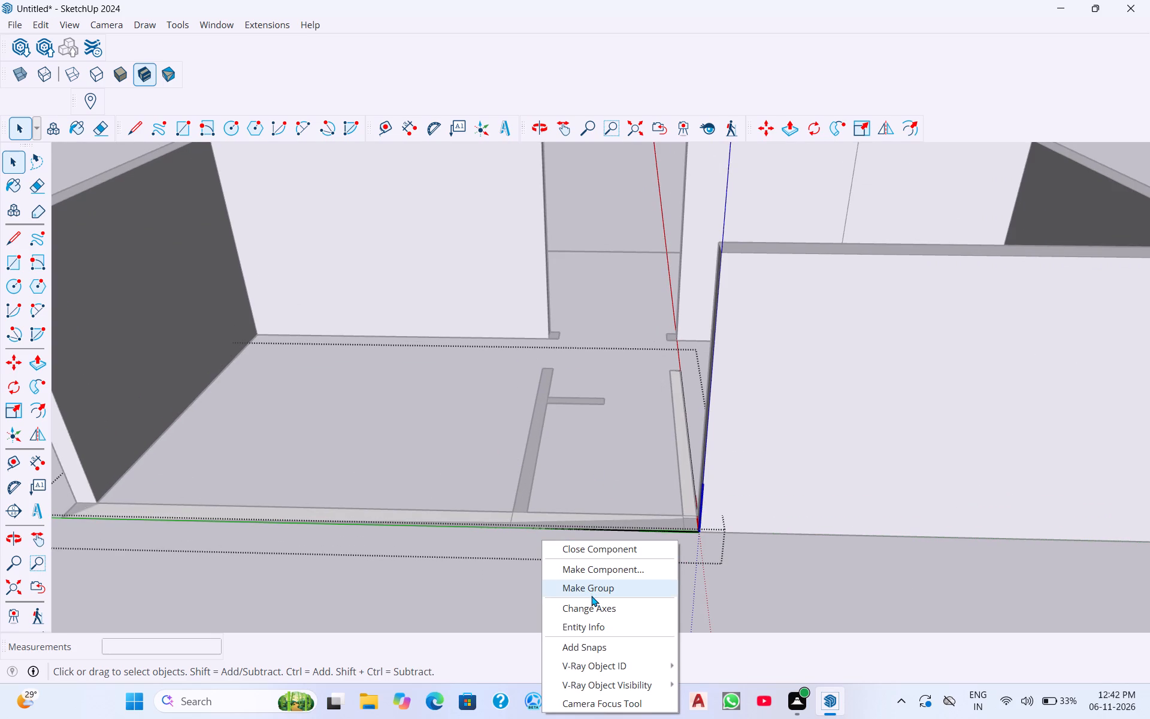
{"action": "left_click", "coordinate": [600, 587]}
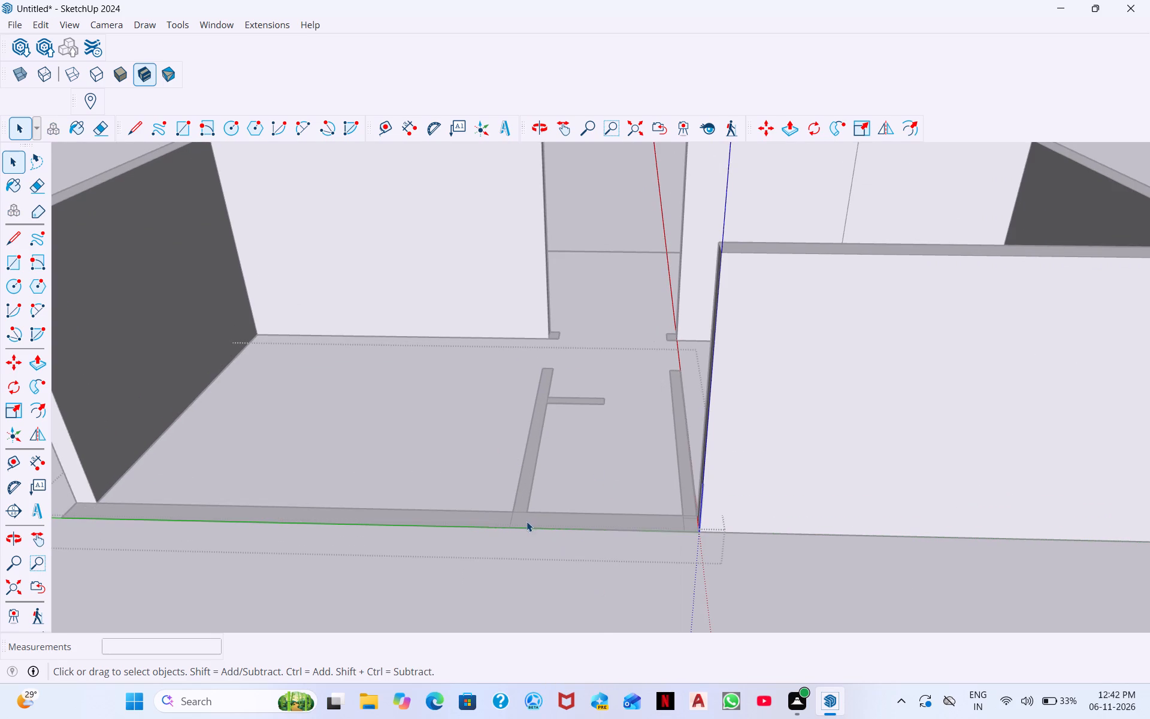
Open the group holding the flat partition faces and Push/Pull the partition with the short stub up 10'.
{"action": "left_click", "coordinate": [526, 521]}
{"action": "left_click", "coordinate": [597, 522]}
{"action": "left_click", "coordinate": [592, 530]}
{"action": "double_click", "coordinate": [630, 524]}
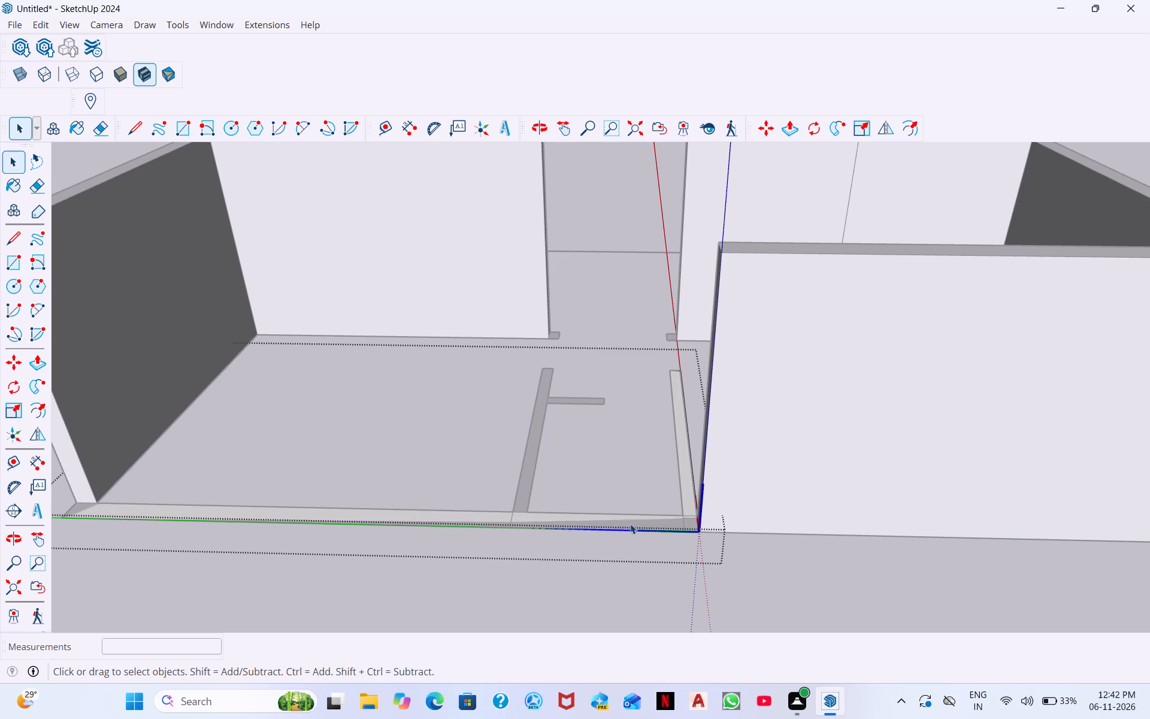
{"action": "left_click", "coordinate": [783, 135]}
{"action": "left_click", "coordinate": [526, 460]}
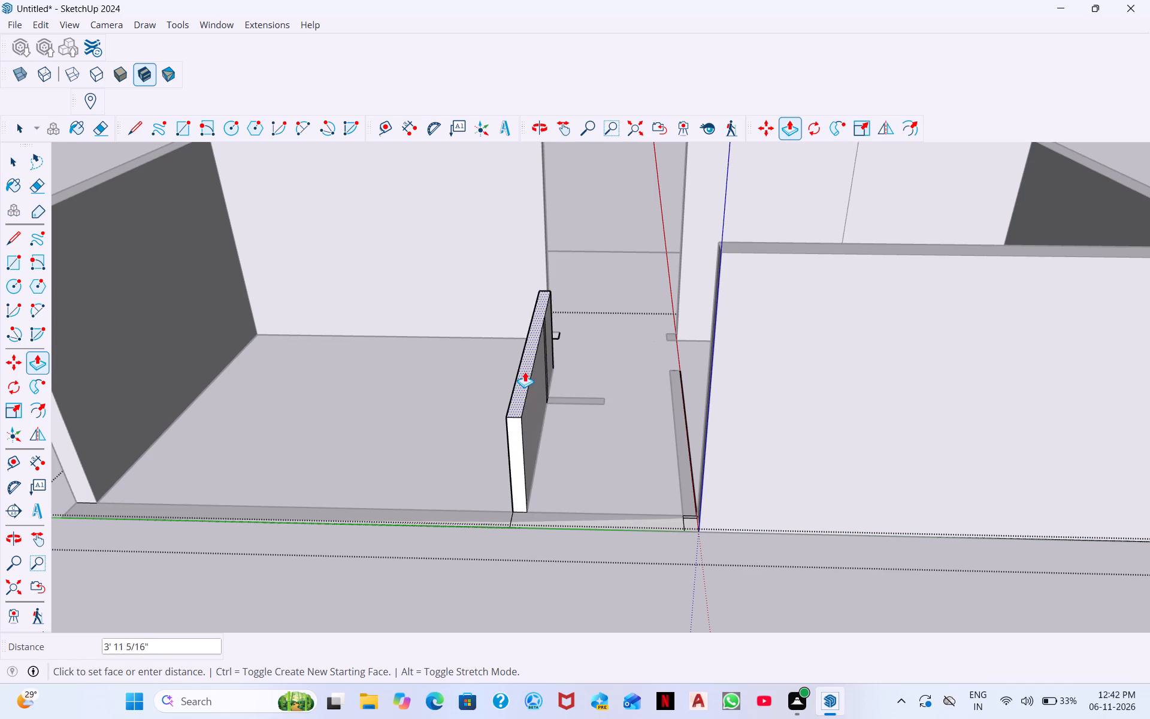
{"action": "type", "text": "10'"}
{"action": "key", "text": "Return"}
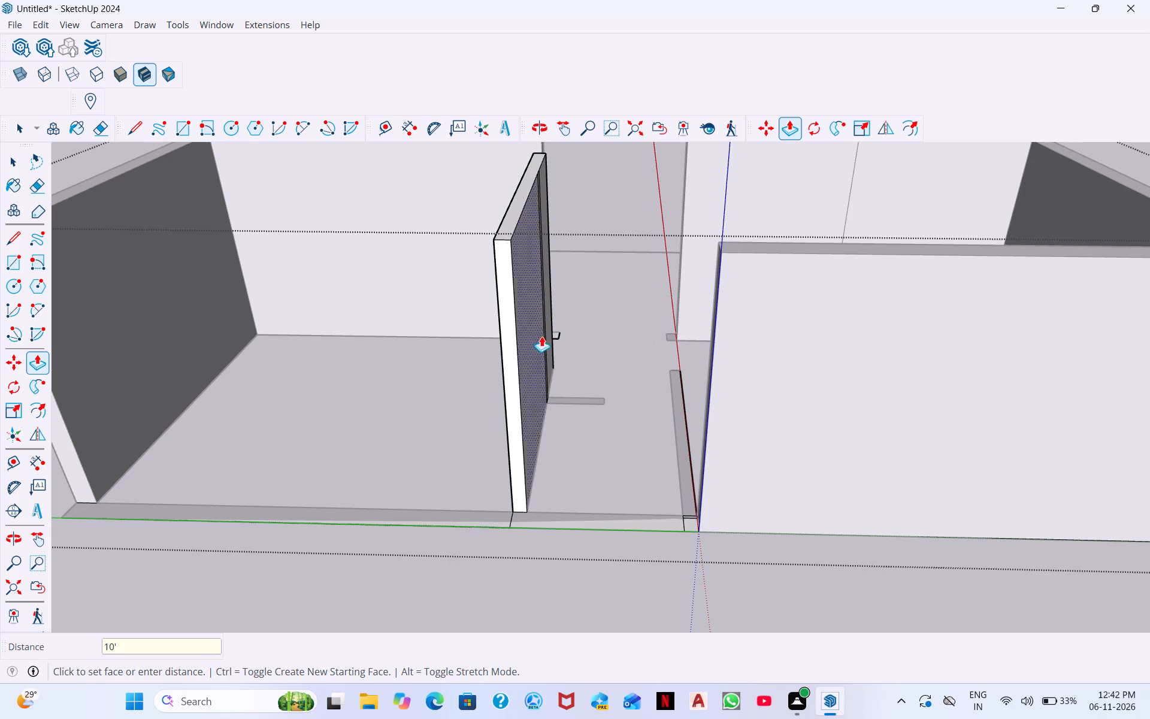
Push/Pull the back wall section between the two partitions up by the same 10'.
{"action": "double_click", "coordinate": [631, 516]}
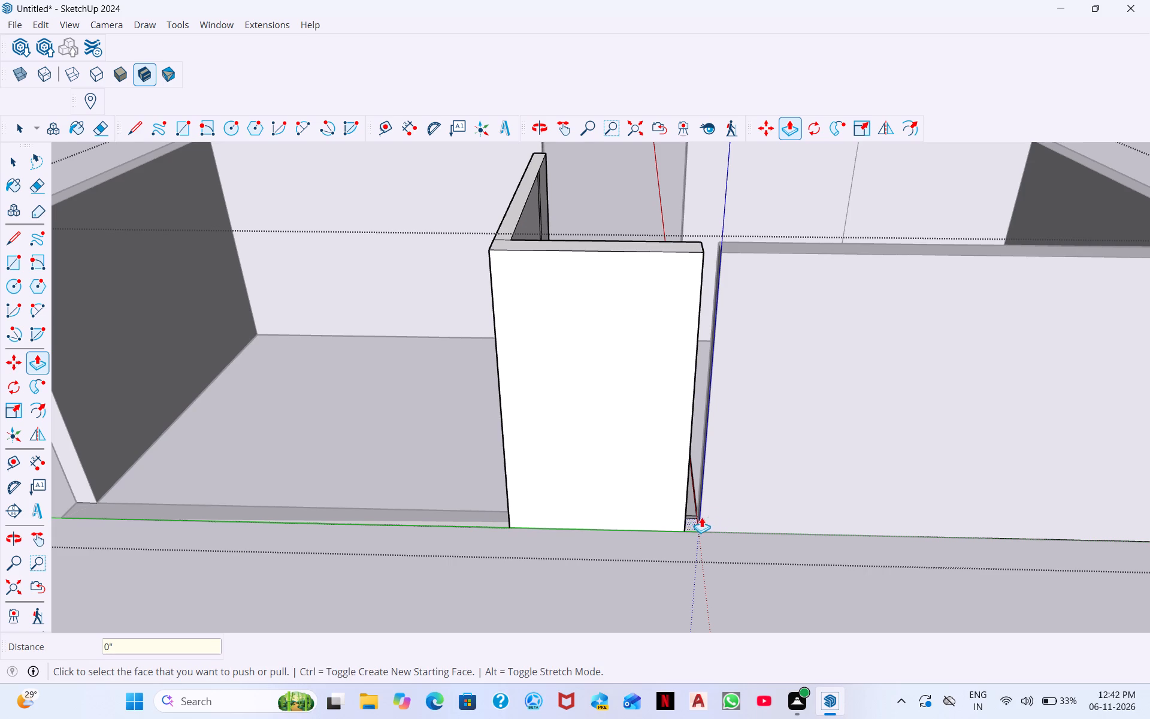
Push/Pull the partition without the stub up 10'.
{"action": "scroll", "coordinate": [694, 516], "scroll_direction": "up", "scroll_amount": 15}
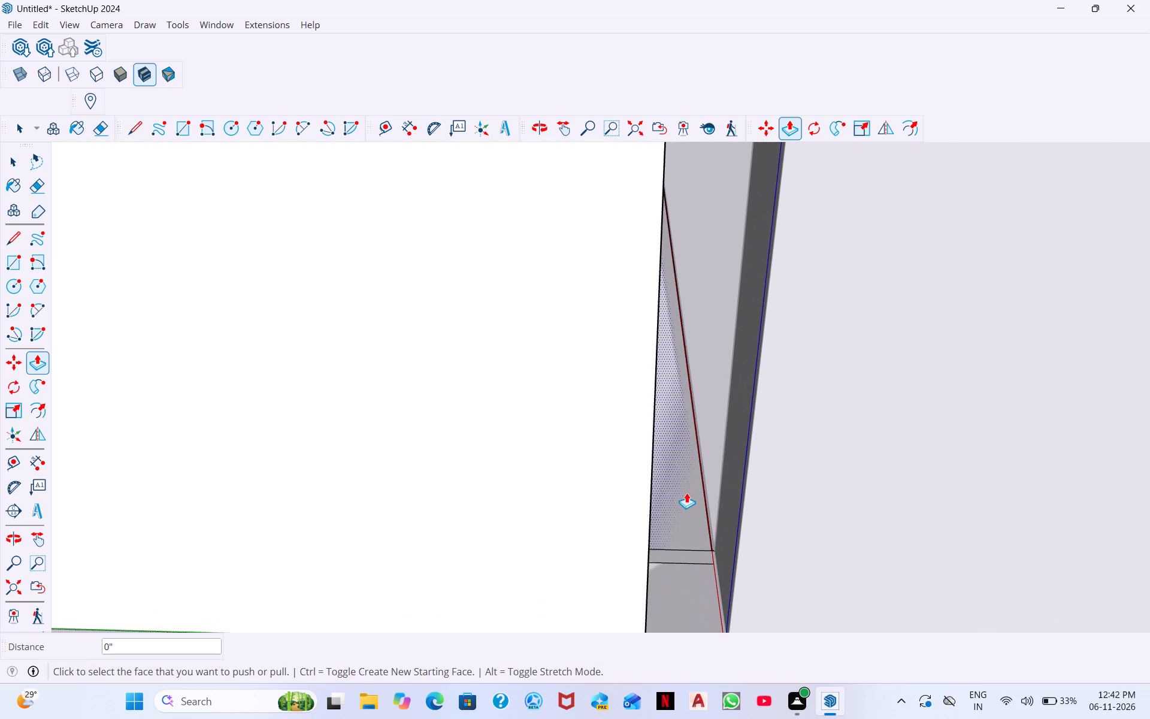
{"action": "double_click", "coordinate": [686, 493]}
{"action": "scroll", "coordinate": [651, 364], "scroll_direction": "down", "scroll_amount": 3}
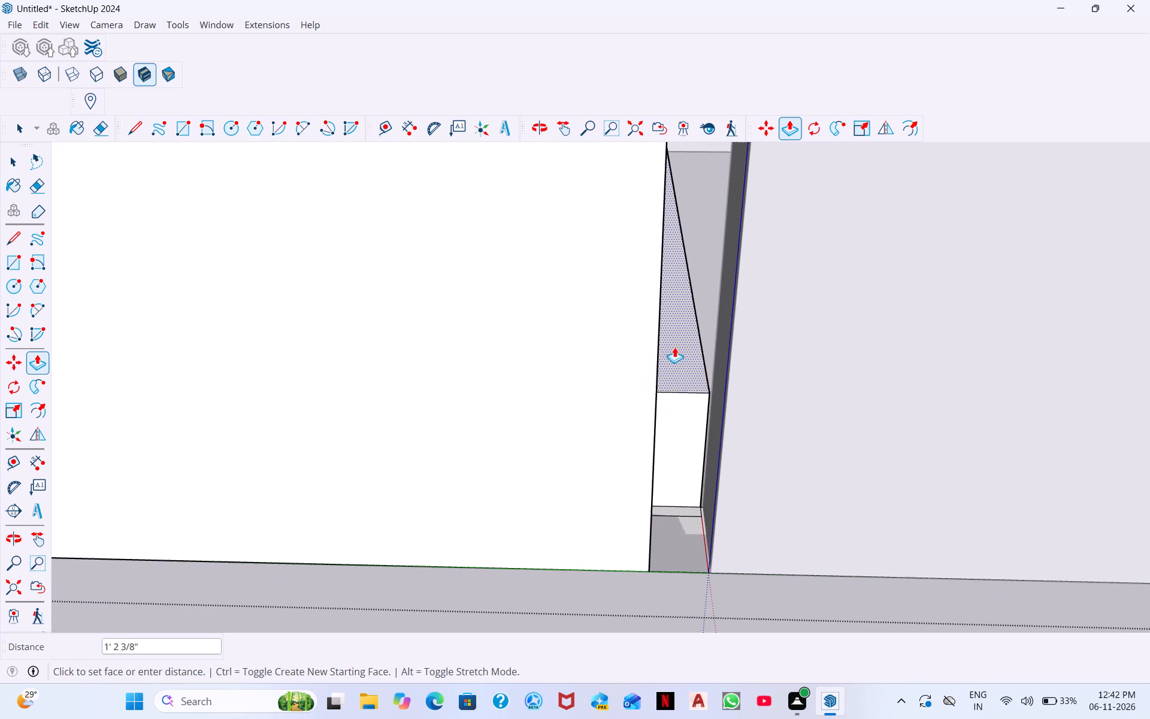
{"action": "type", "text": "10'"}
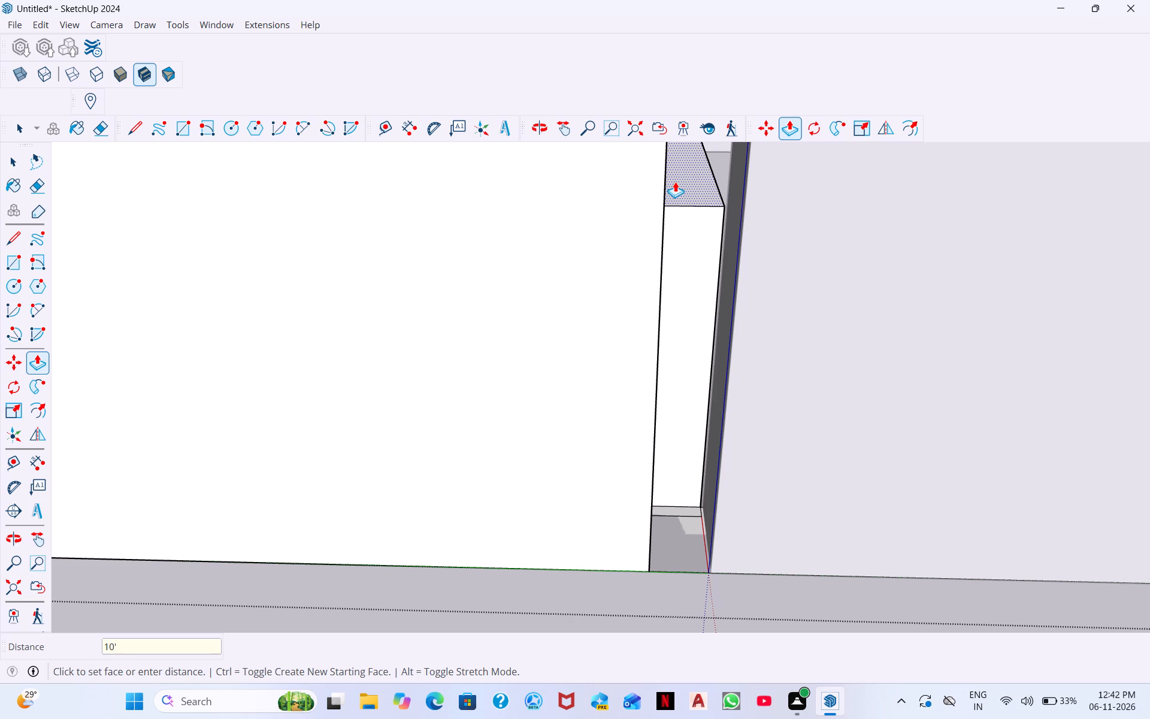
{"action": "key", "text": "Return"}
Push/Pull the two small flat pieces where that partition meets the back wall up by the same 10'.
{"action": "middle_click_drag", "start_coordinate": [695, 520], "coordinate": [682, 576]}
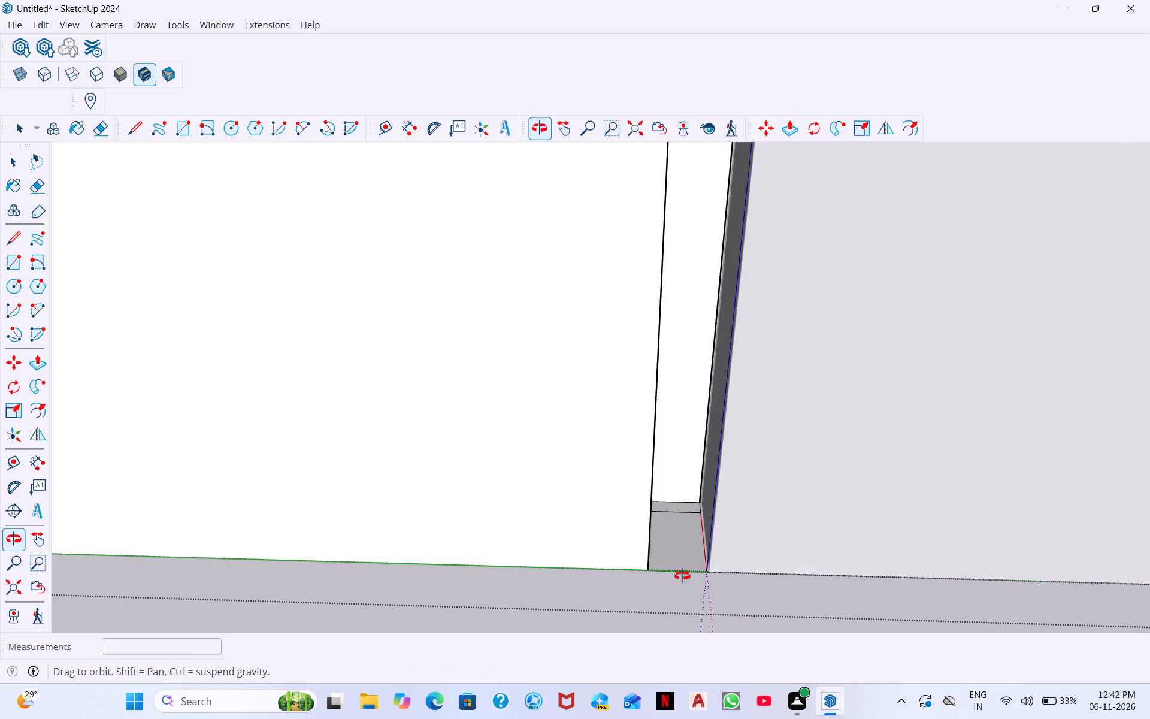
{"action": "middle_click_drag", "start_coordinate": [682, 576], "coordinate": [671, 616]}
{"action": "scroll", "coordinate": [676, 485], "scroll_direction": "up", "scroll_amount": 5}
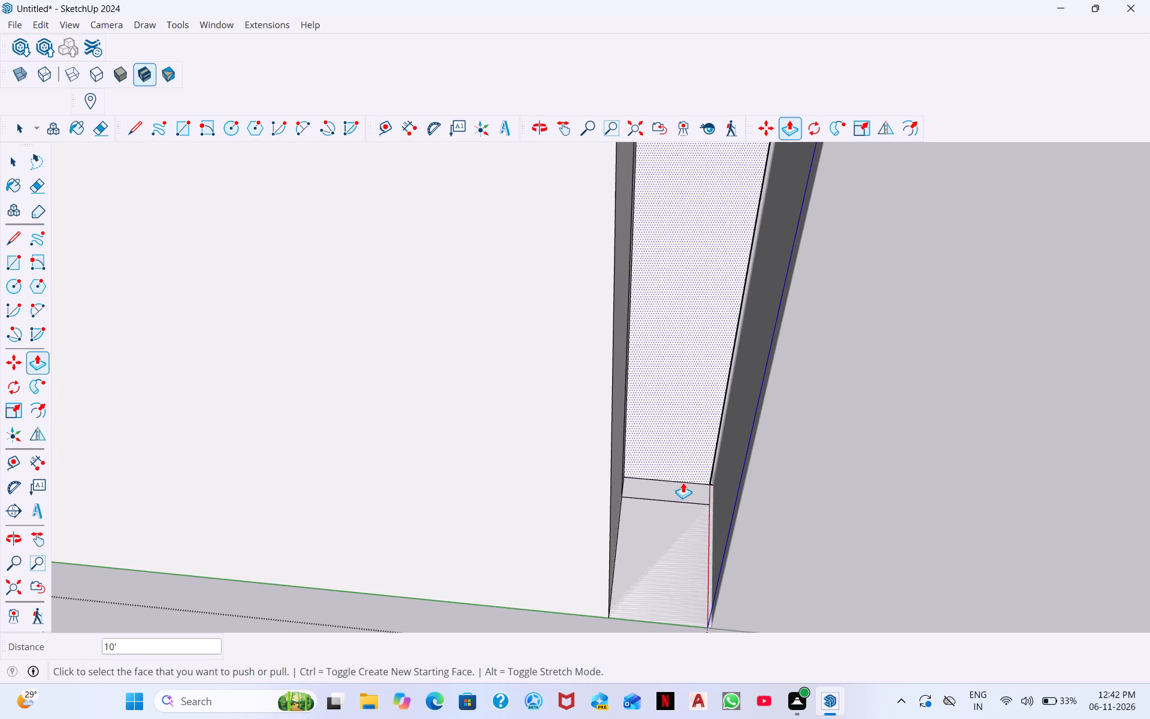
{"action": "scroll", "coordinate": [677, 486], "scroll_direction": "up", "scroll_amount": 10}
{"action": "double_click", "coordinate": [677, 502]}
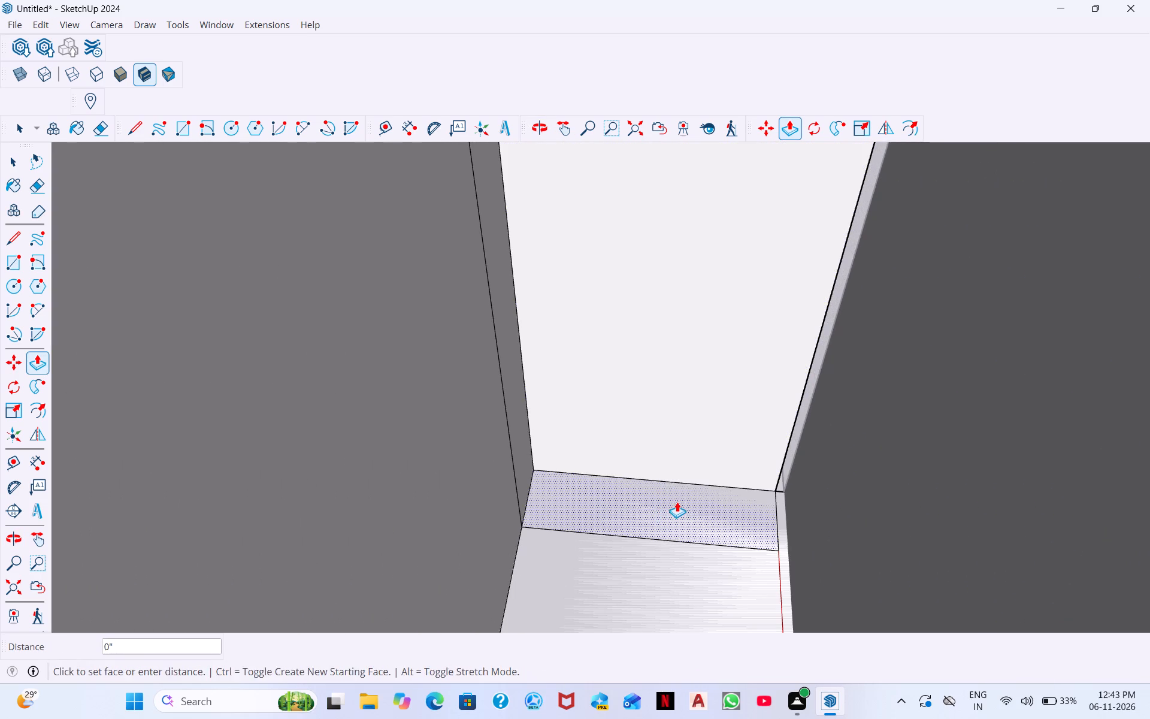
{"action": "double_click", "coordinate": [664, 565]}
{"action": "scroll", "coordinate": [661, 560], "scroll_direction": "down", "scroll_amount": 10}
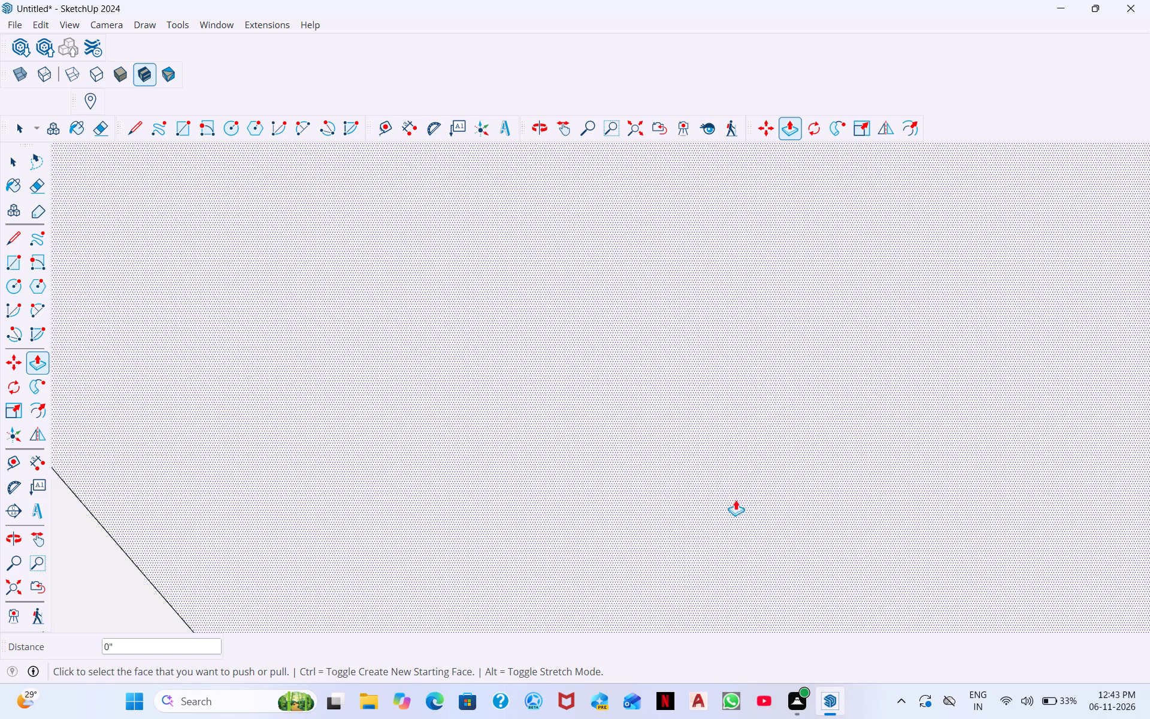
{"action": "scroll", "coordinate": [736, 500], "scroll_direction": "down", "scroll_amount": 20}
{"action": "scroll", "coordinate": [736, 500], "scroll_direction": "down", "scroll_amount": 17}
{"action": "middle_click", "coordinate": [716, 497]}
{"action": "middle_click_drag", "start_coordinate": [706, 532], "coordinate": [702, 545]}
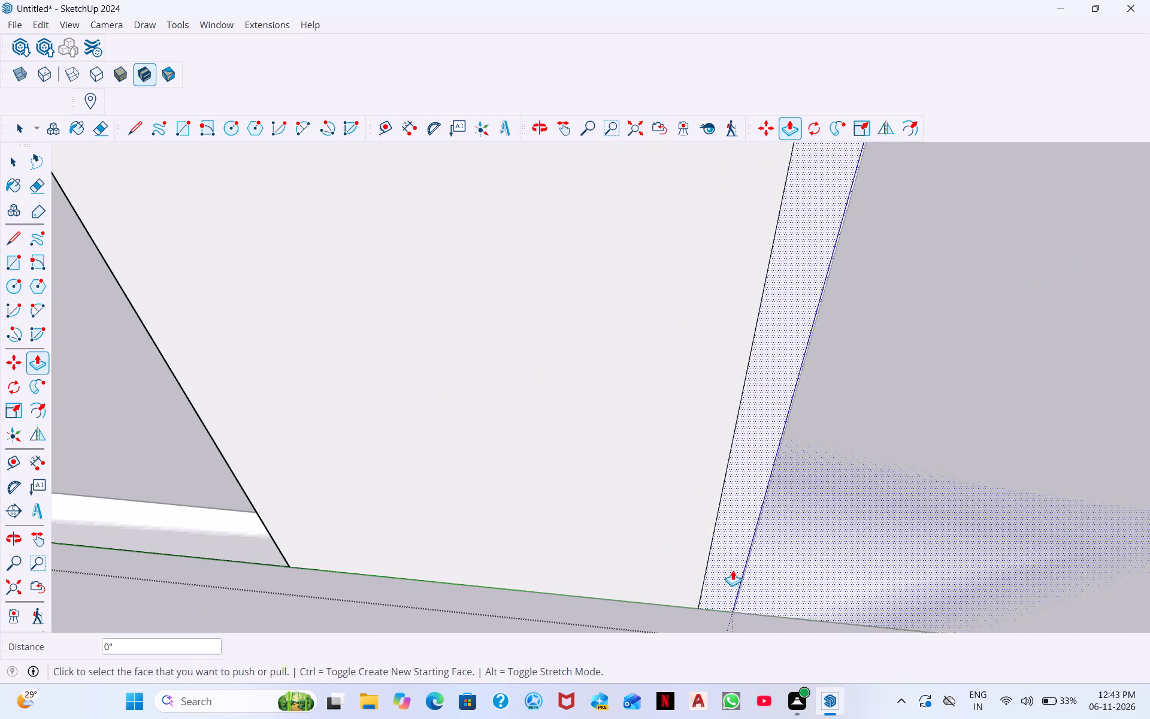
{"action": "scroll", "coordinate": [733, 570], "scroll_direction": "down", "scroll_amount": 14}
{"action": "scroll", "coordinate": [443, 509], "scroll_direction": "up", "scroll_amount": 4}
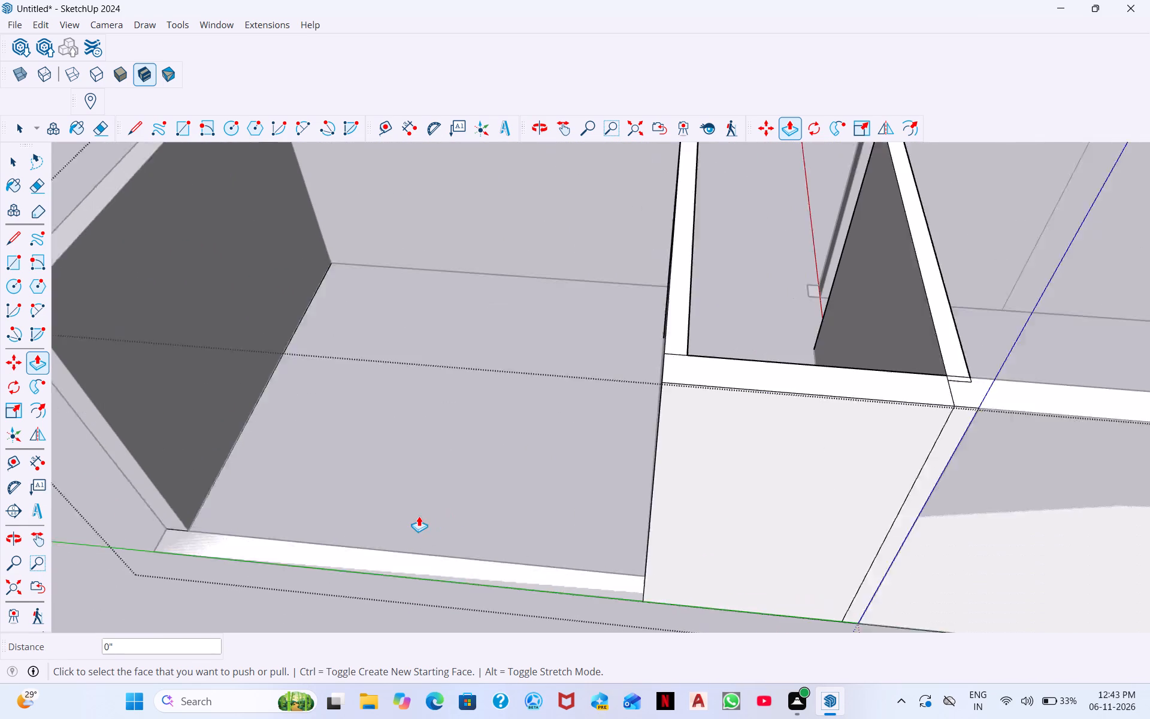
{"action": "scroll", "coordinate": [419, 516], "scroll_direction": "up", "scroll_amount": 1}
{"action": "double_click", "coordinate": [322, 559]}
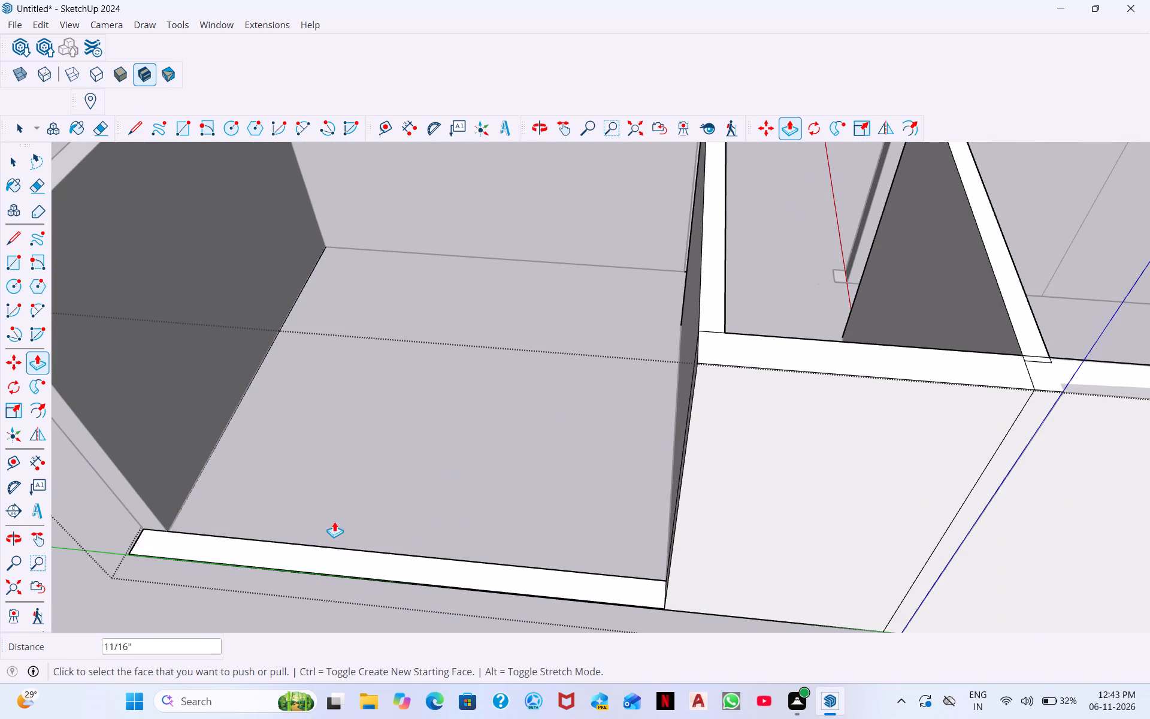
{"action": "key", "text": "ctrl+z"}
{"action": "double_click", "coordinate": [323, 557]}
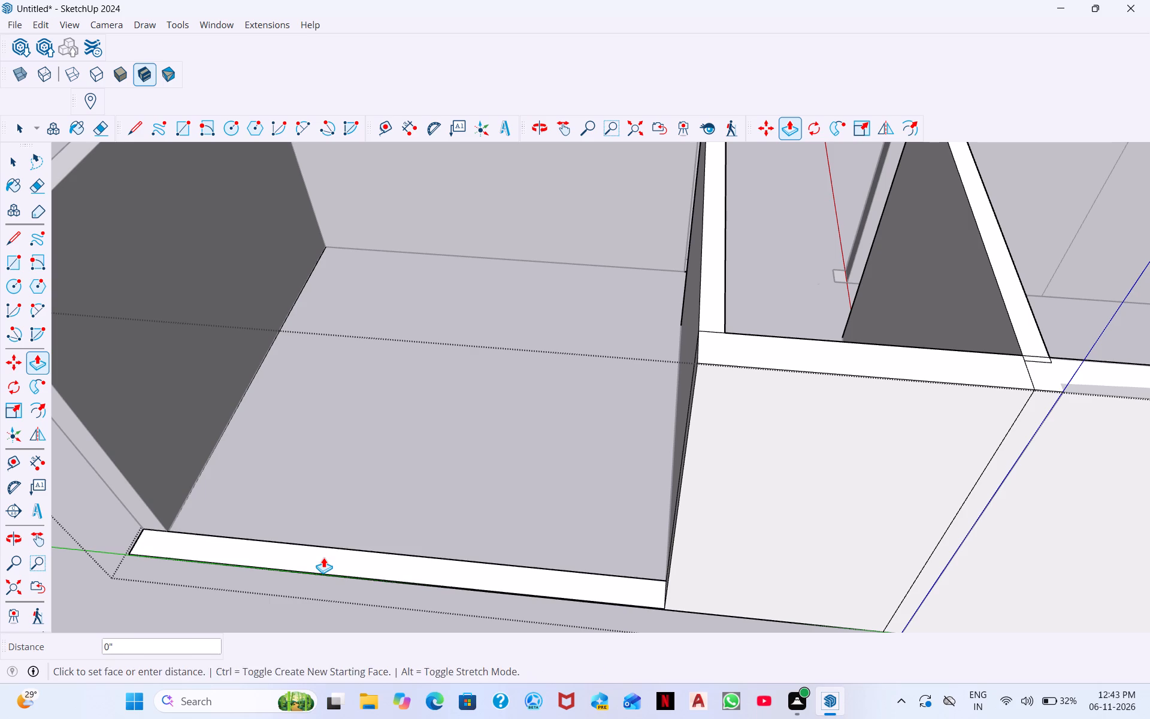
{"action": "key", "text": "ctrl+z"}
Push/Pull the remaining flat back wall section, beyond the stub partition, up 10'.
{"action": "left_click", "coordinate": [325, 551]}
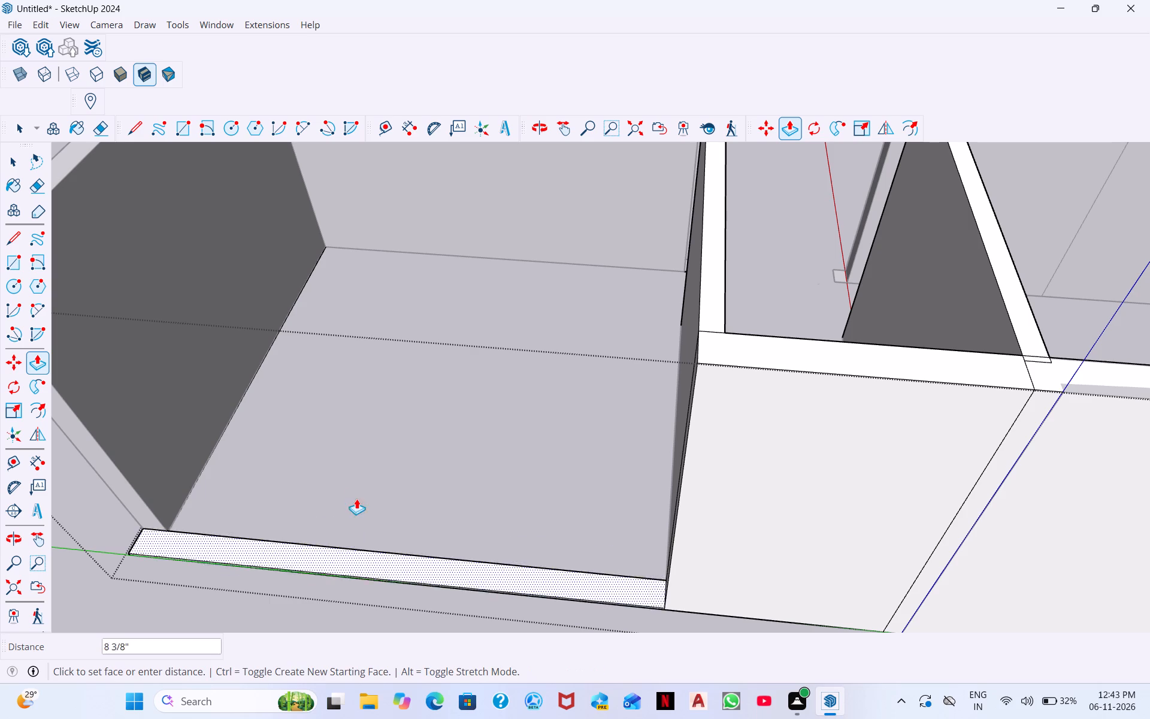
{"action": "type", "text": "10'"}
{"action": "key", "text": "Return"}
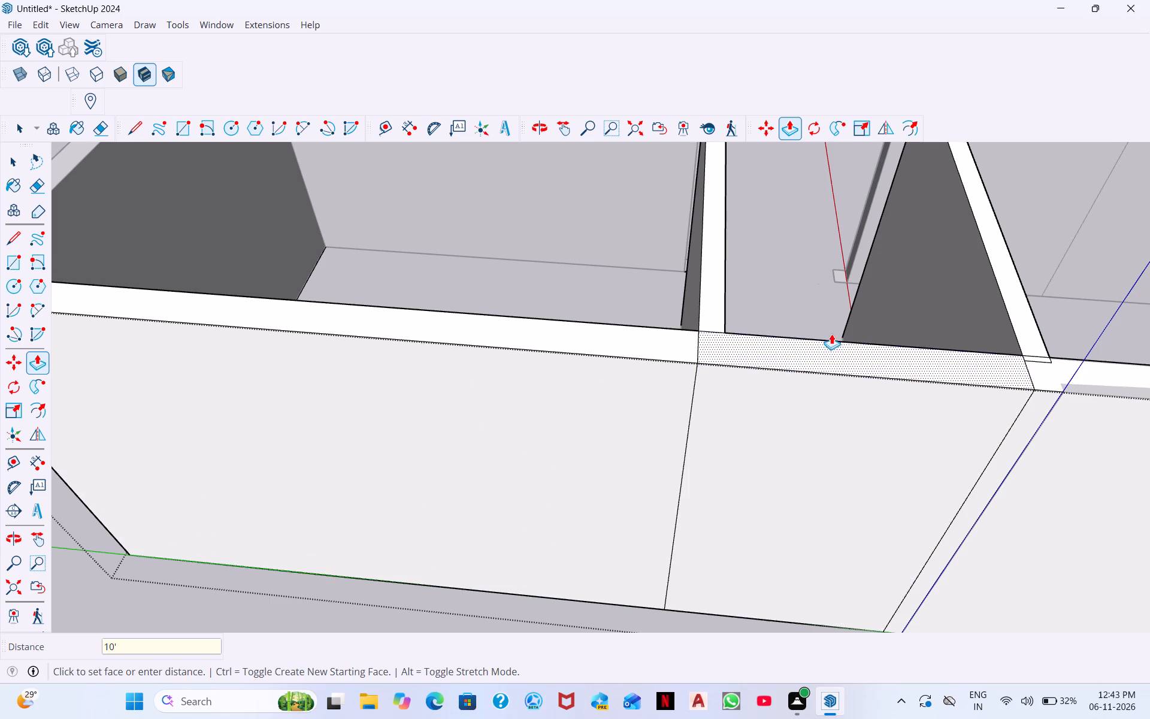
Push/Pull the short stub on the side of the partition up by the same 10'.
{"action": "middle_click_drag", "start_coordinate": [831, 333], "coordinate": [421, 276]}
{"action": "middle_click_drag", "start_coordinate": [1022, 452], "coordinate": [792, 434]}
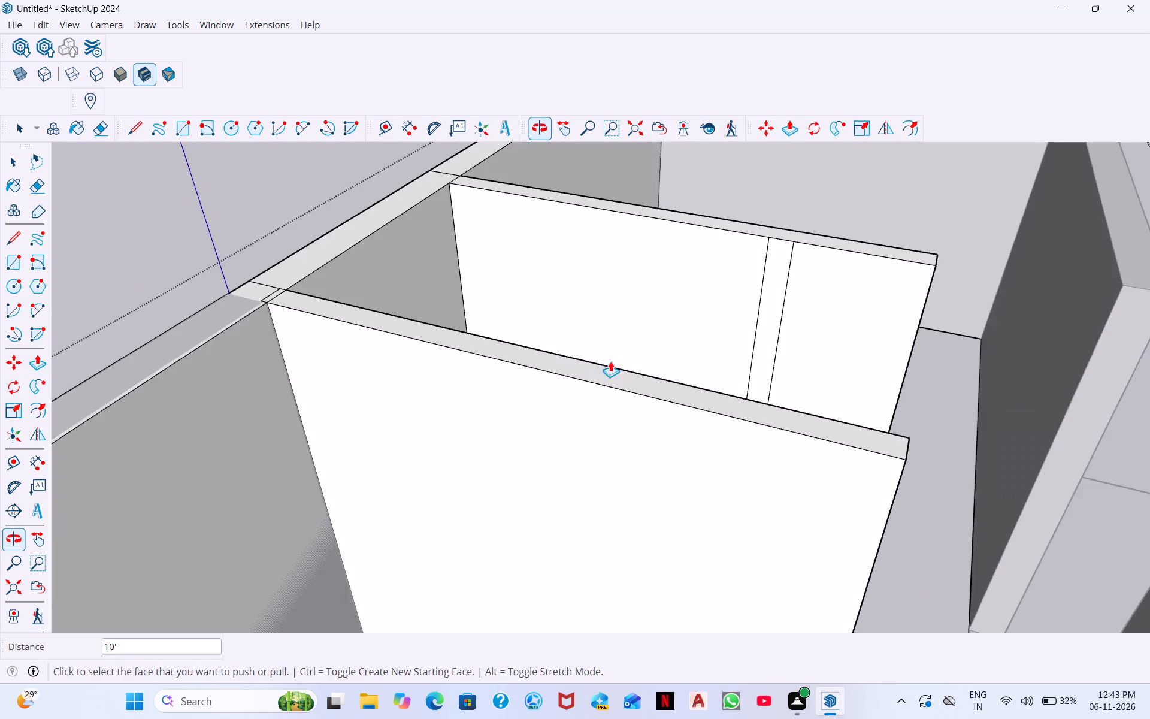
{"action": "middle_click_drag", "start_coordinate": [771, 433], "coordinate": [427, 362]}
{"action": "scroll", "coordinate": [600, 493], "scroll_direction": "down", "scroll_amount": 1}
{"action": "middle_click_drag", "start_coordinate": [600, 495], "coordinate": [632, 619]}
{"action": "scroll", "coordinate": [657, 603], "scroll_direction": "down", "scroll_amount": 2}
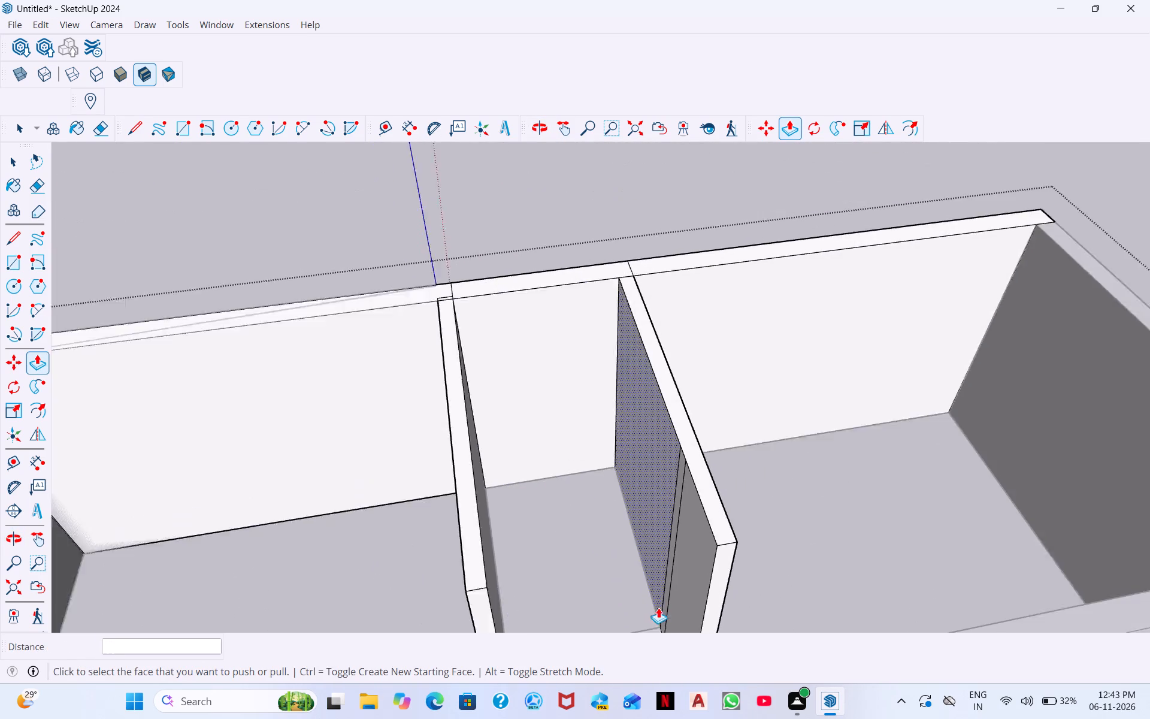
{"action": "scroll", "coordinate": [658, 608], "scroll_direction": "down", "scroll_amount": 6}
{"action": "scroll", "coordinate": [653, 624], "scroll_direction": "up", "scroll_amount": 9}
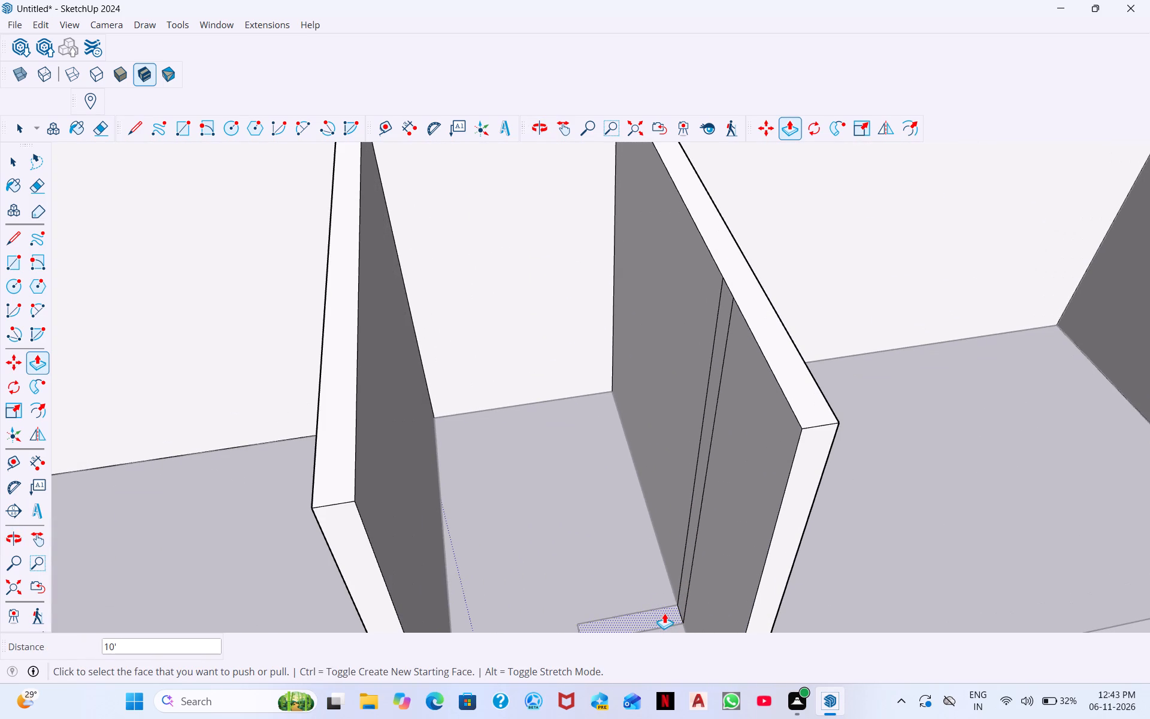
{"action": "double_click", "coordinate": [664, 612]}
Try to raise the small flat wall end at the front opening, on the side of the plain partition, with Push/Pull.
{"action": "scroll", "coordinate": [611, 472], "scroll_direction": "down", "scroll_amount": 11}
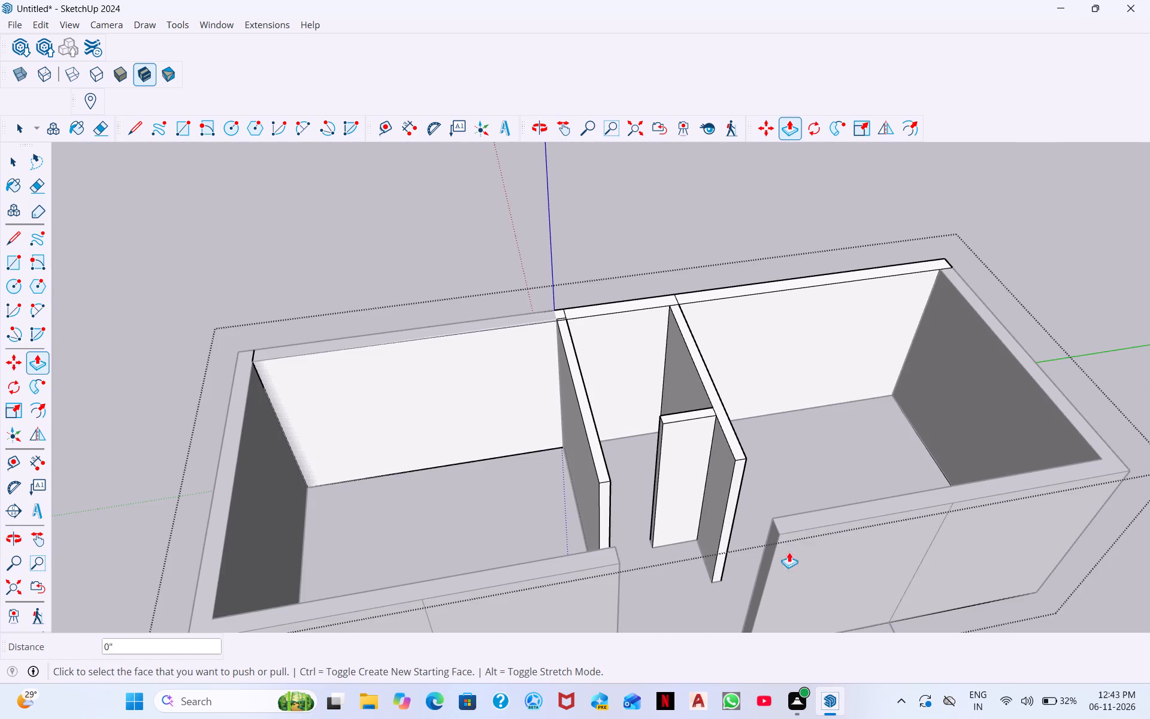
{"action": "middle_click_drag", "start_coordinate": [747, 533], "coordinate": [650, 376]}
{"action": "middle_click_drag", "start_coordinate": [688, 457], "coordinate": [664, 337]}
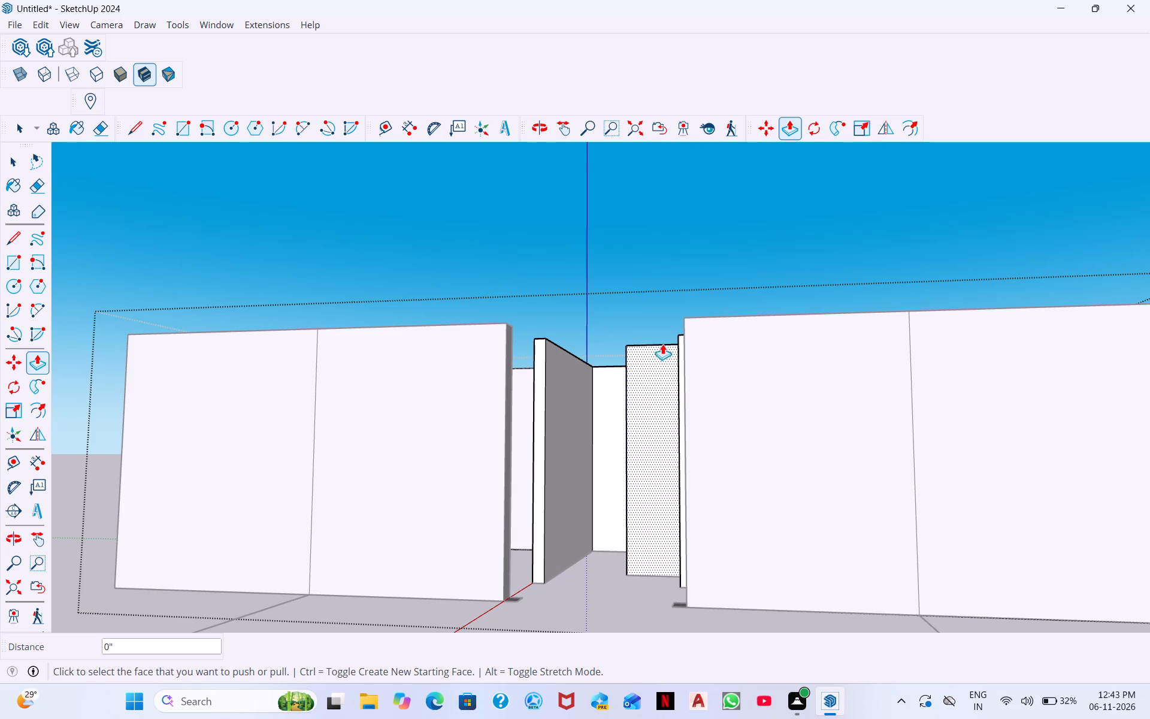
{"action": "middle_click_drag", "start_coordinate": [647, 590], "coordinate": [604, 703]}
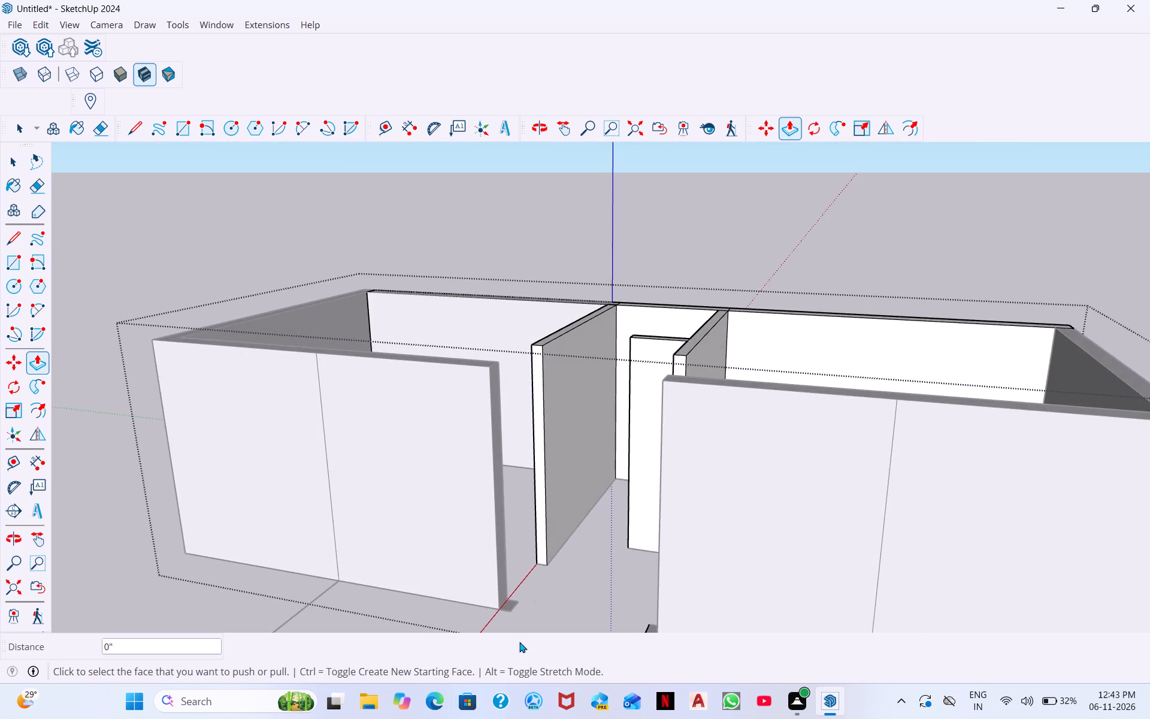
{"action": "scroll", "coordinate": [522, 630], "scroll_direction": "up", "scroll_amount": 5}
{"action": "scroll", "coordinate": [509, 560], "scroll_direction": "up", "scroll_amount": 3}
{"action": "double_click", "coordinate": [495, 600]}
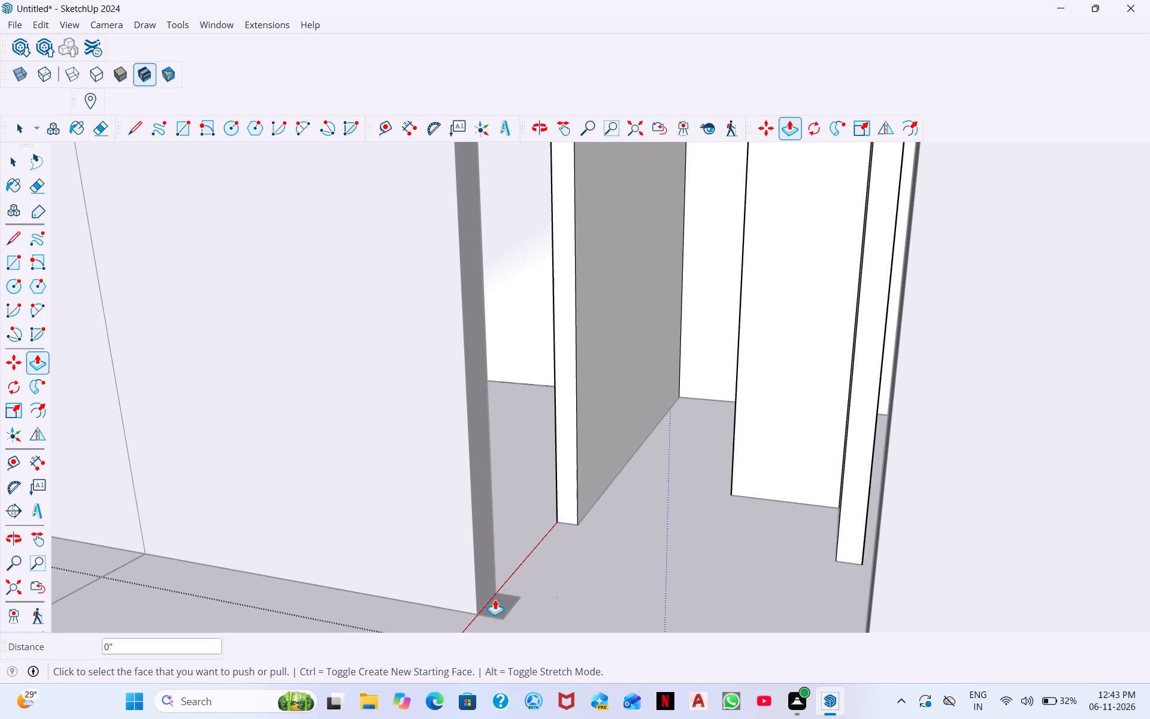
Push/Pull the small flat wall end at the front opening, on the stub partition's side, up by the same 10'.
{"action": "scroll", "coordinate": [523, 554], "scroll_direction": "down", "scroll_amount": 14}
{"action": "middle_click_drag", "start_coordinate": [740, 541], "coordinate": [761, 614]}
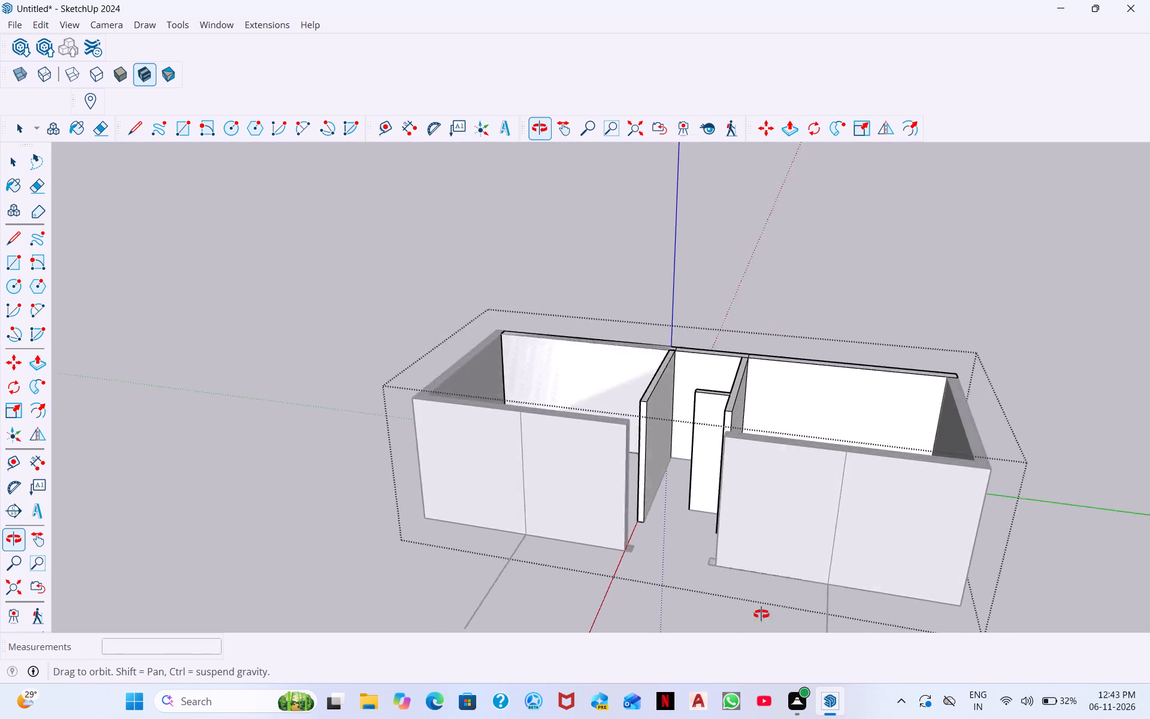
{"action": "middle_click_drag", "start_coordinate": [761, 614], "coordinate": [849, 676]}
{"action": "scroll", "coordinate": [704, 509], "scroll_direction": "up", "scroll_amount": 10}
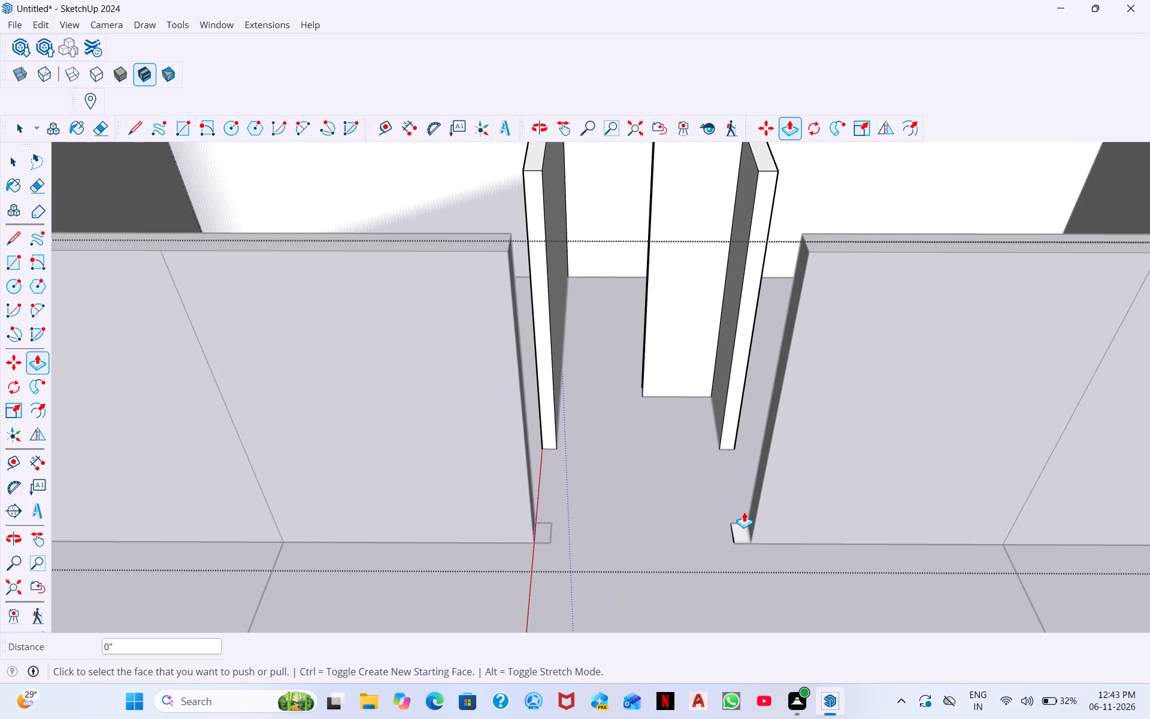
{"action": "double_click", "coordinate": [742, 525]}
{"action": "scroll", "coordinate": [668, 484], "scroll_direction": "down", "scroll_amount": 6}
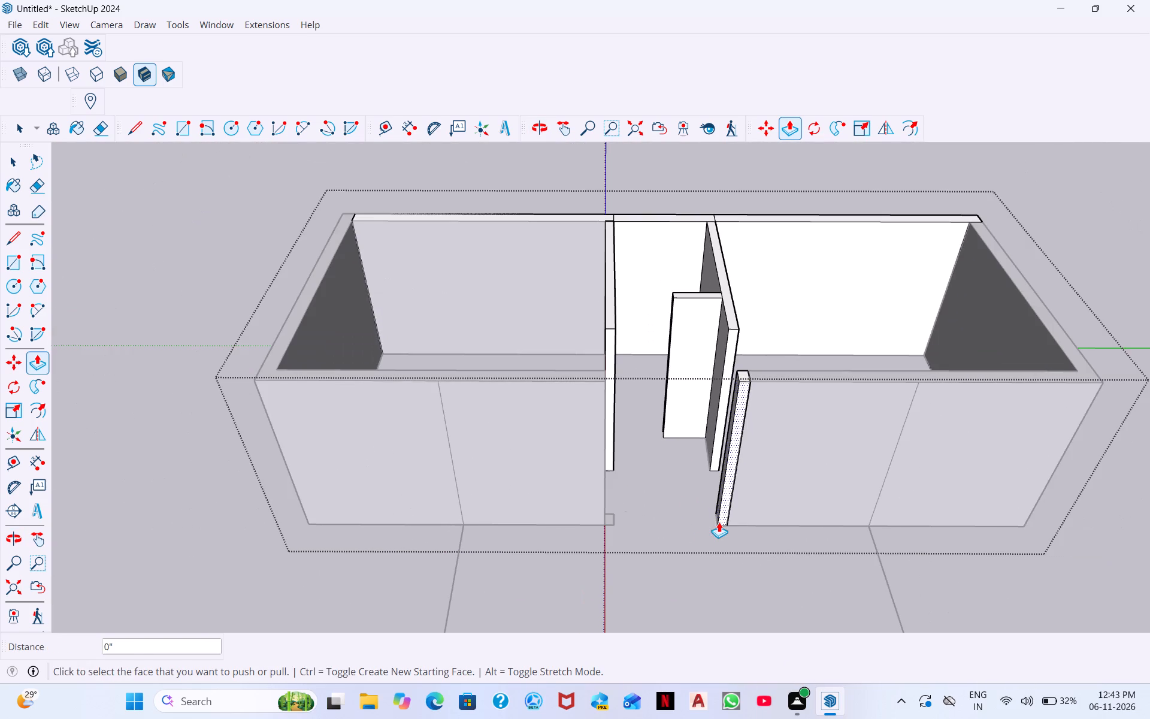
Leave the open group and Push/Pull the remaining flat wall end at the front opening up by the same 10'.
{"action": "key", "text": "space"}
{"action": "key", "text": "space"}
{"action": "key", "text": "space"}
{"action": "key", "text": "space"}
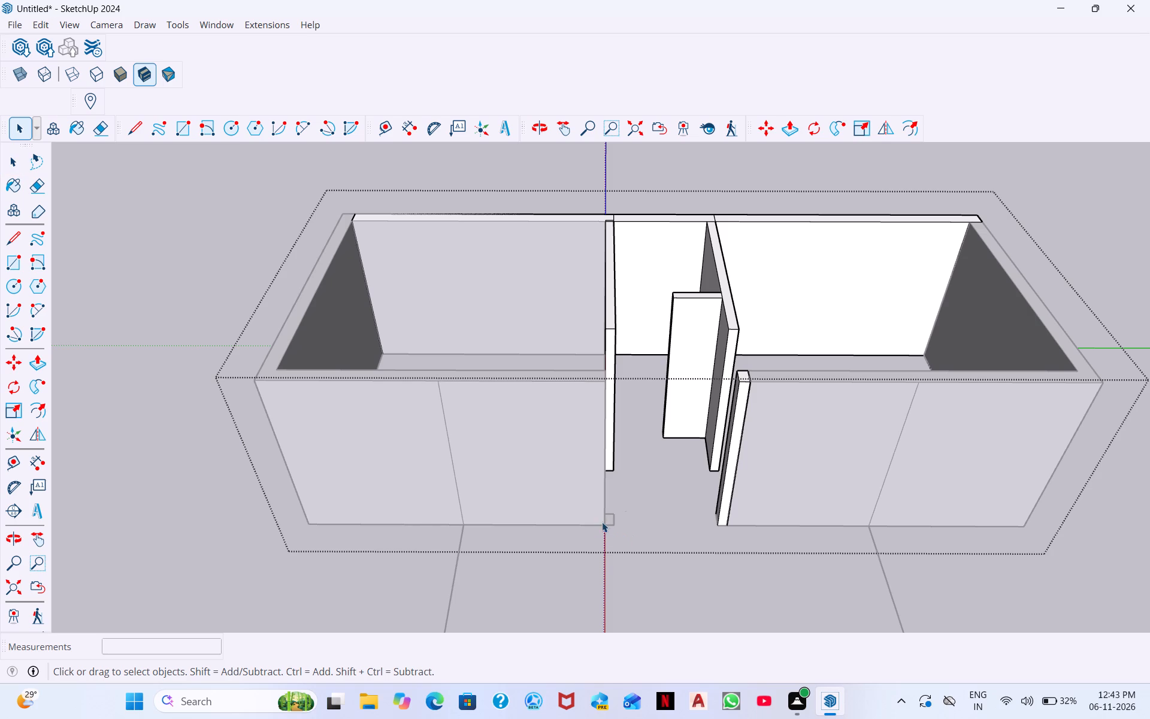
{"action": "left_click", "coordinate": [169, 530]}
{"action": "scroll", "coordinate": [621, 533], "scroll_direction": "up", "scroll_amount": 5}
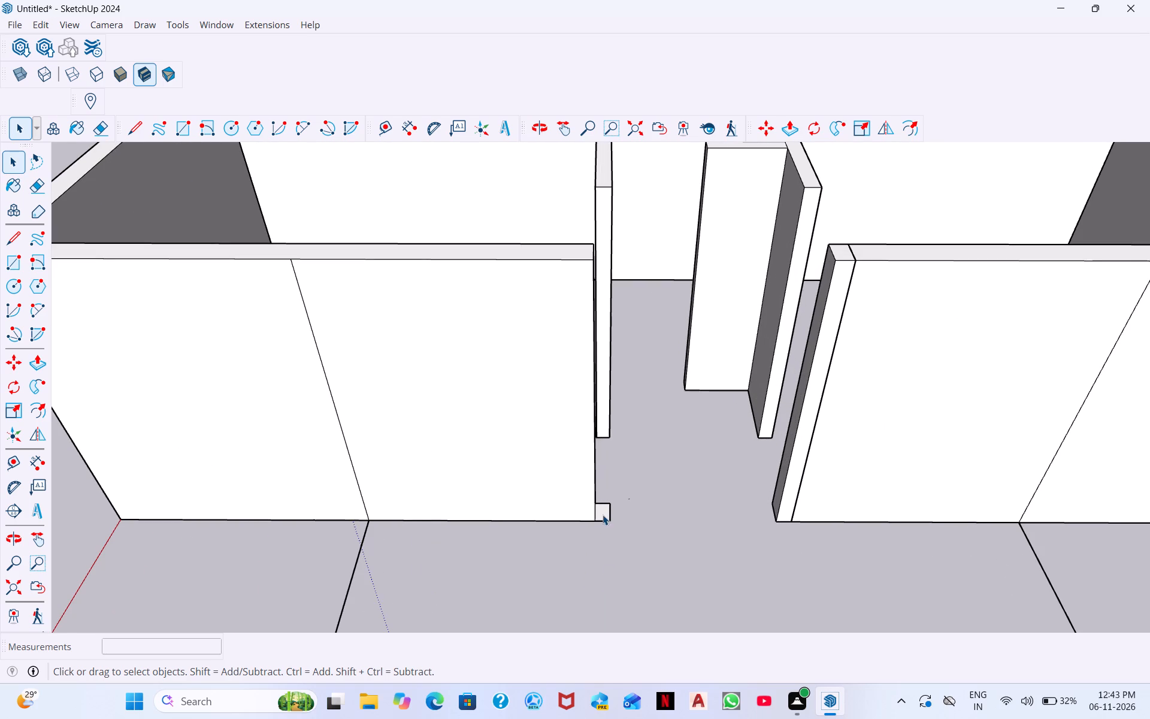
{"action": "left_click", "coordinate": [603, 515]}
{"action": "left_click", "coordinate": [794, 130]}
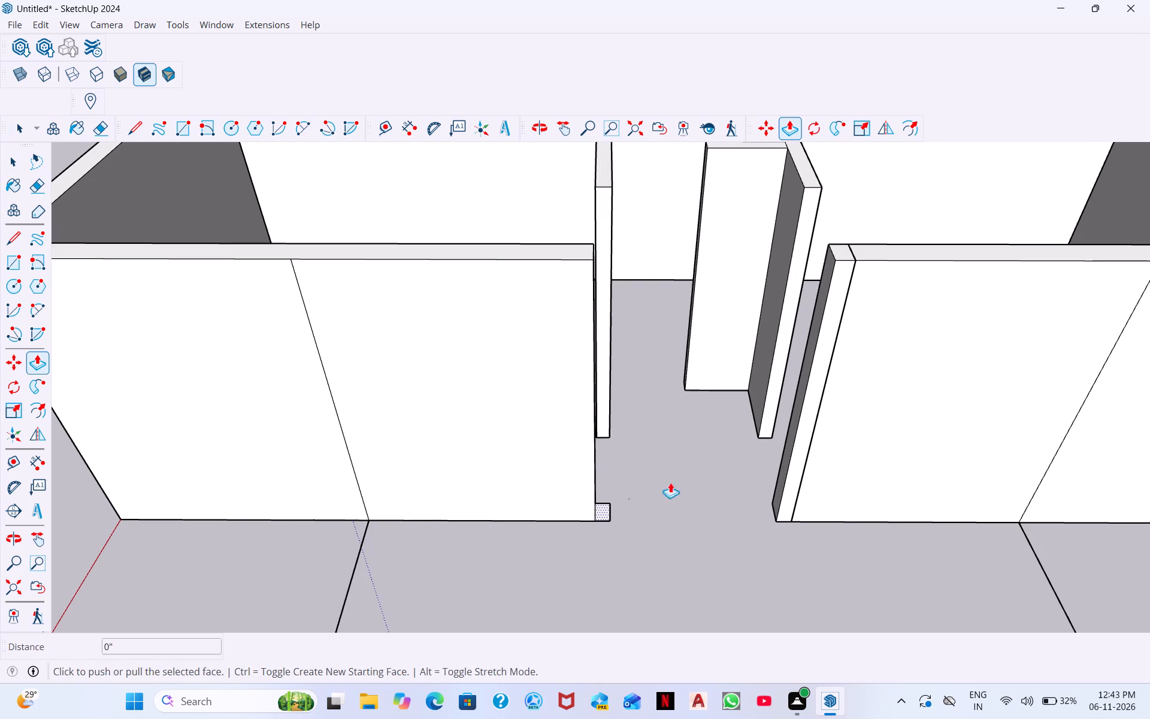
{"action": "double_click", "coordinate": [605, 503]}
Examine the raised walls and partitions and the flat outline in front of the opening from several sides.
{"action": "scroll", "coordinate": [633, 418], "scroll_direction": "down", "scroll_amount": 7}
{"action": "middle_click_drag", "start_coordinate": [947, 404], "coordinate": [930, 318]}
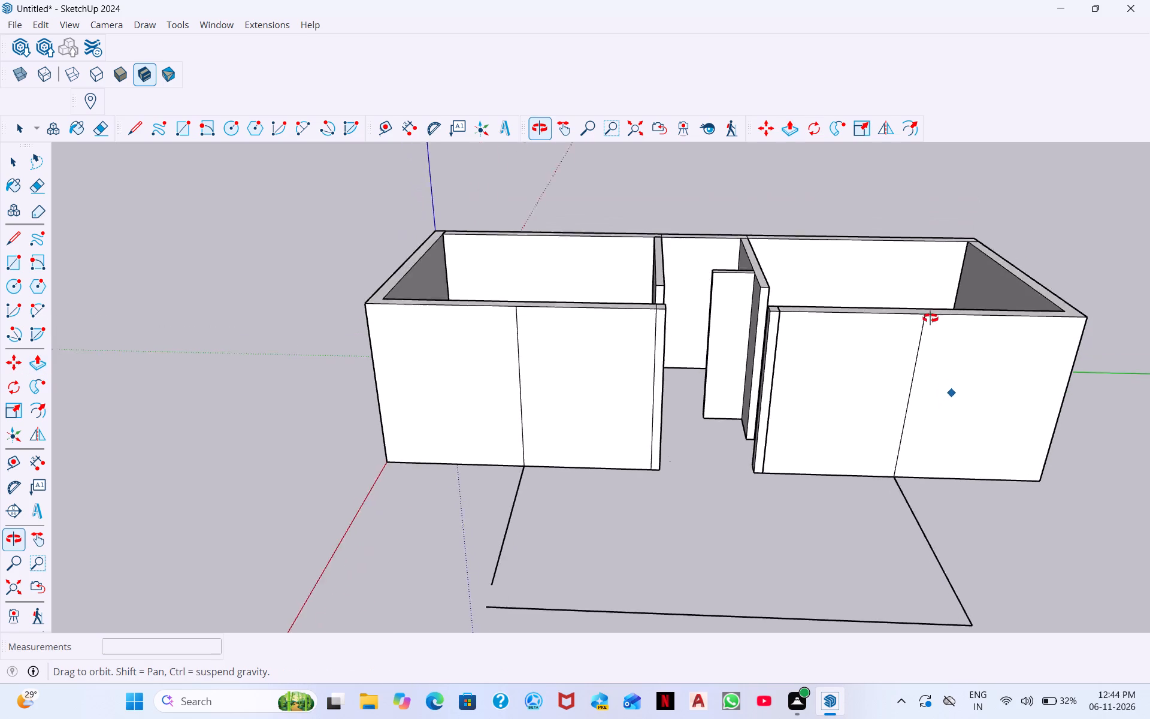
{"action": "middle_click_drag", "start_coordinate": [930, 318], "coordinate": [918, 280]}
{"action": "middle_click_drag", "start_coordinate": [947, 464], "coordinate": [1037, 397]}
{"action": "scroll", "coordinate": [1103, 478], "scroll_direction": "down", "scroll_amount": 1}
{"action": "middle_click_drag", "start_coordinate": [1104, 479], "coordinate": [728, 596]}
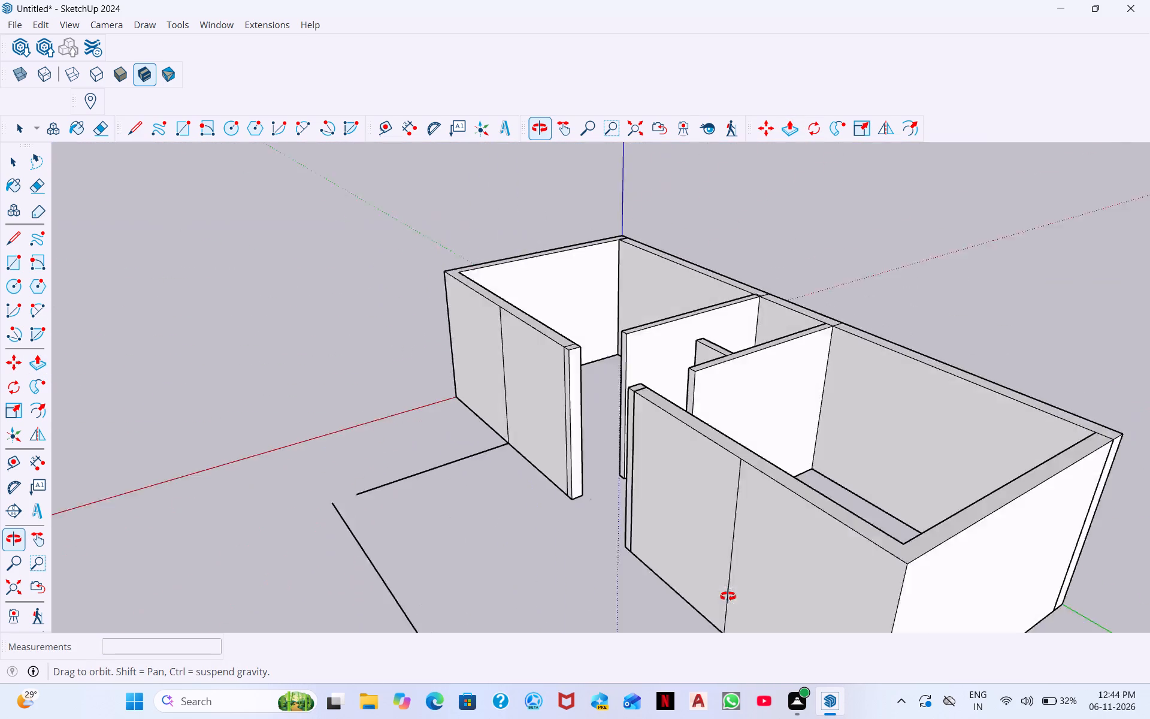
{"action": "middle_click_drag", "start_coordinate": [728, 596], "coordinate": [1031, 612]}
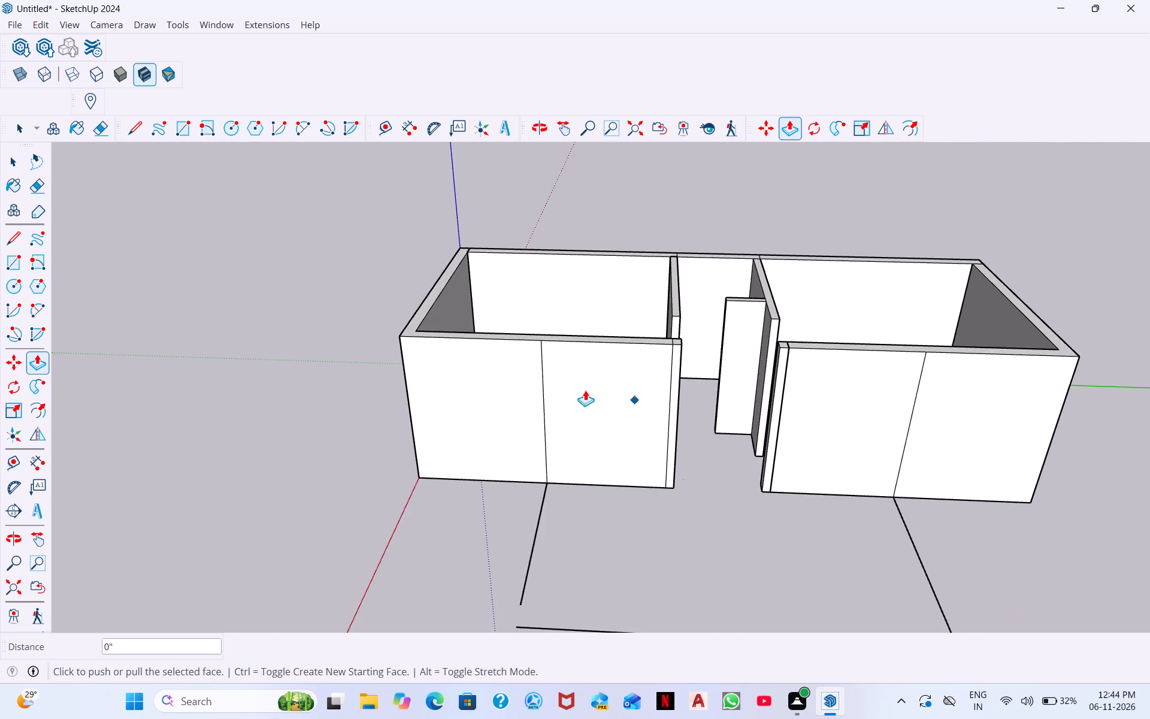
{"action": "scroll", "coordinate": [585, 390], "scroll_direction": "up", "scroll_amount": 3}
{"action": "scroll", "coordinate": [601, 377], "scroll_direction": "down", "scroll_amount": 6}
{"action": "middle_click_drag", "start_coordinate": [743, 376], "coordinate": [771, 409]}
{"action": "scroll", "coordinate": [743, 376], "scroll_direction": "down", "scroll_amount": 1}
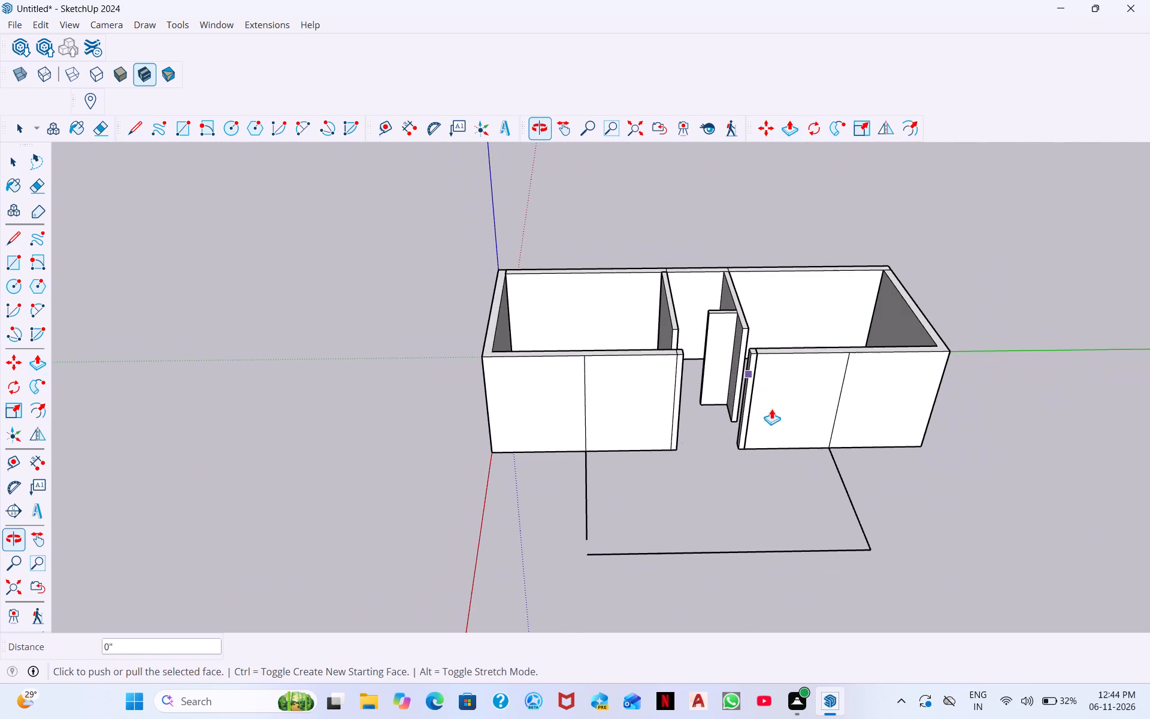
{"action": "scroll", "coordinate": [702, 341], "scroll_direction": "up", "scroll_amount": 8}
{"action": "scroll", "coordinate": [692, 294], "scroll_direction": "up", "scroll_amount": 3}
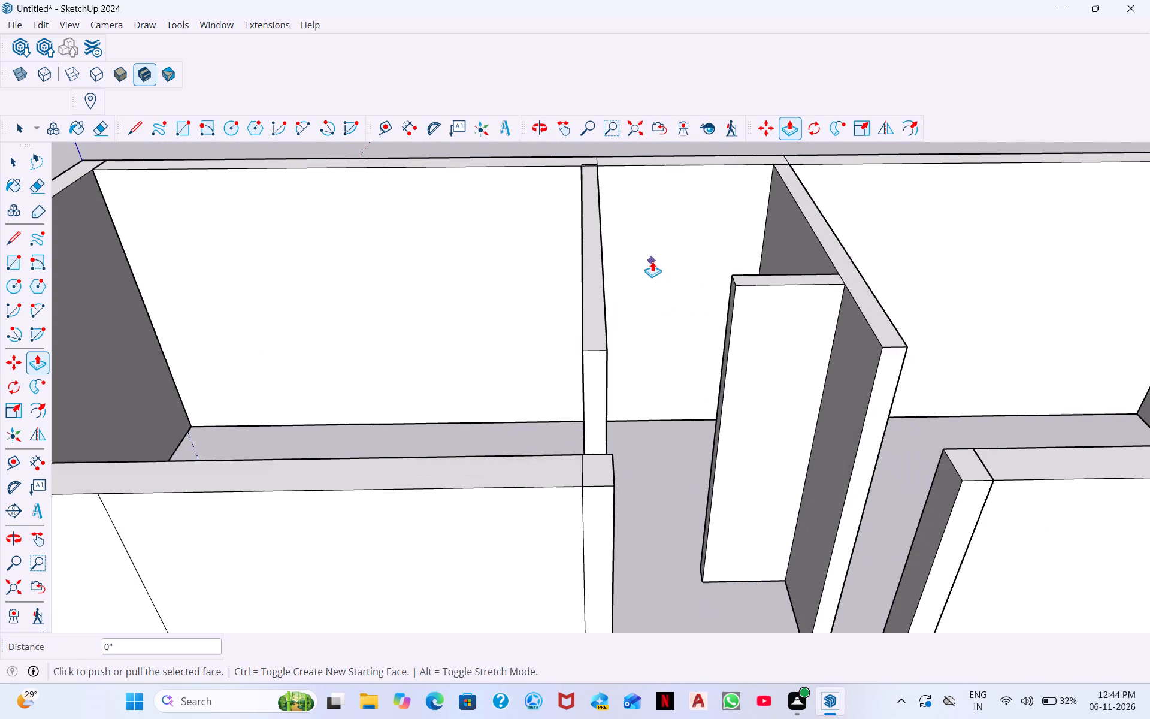
{"action": "scroll", "coordinate": [760, 223], "scroll_direction": "down", "scroll_amount": 6}
{"action": "scroll", "coordinate": [859, 383], "scroll_direction": "down", "scroll_amount": 6}
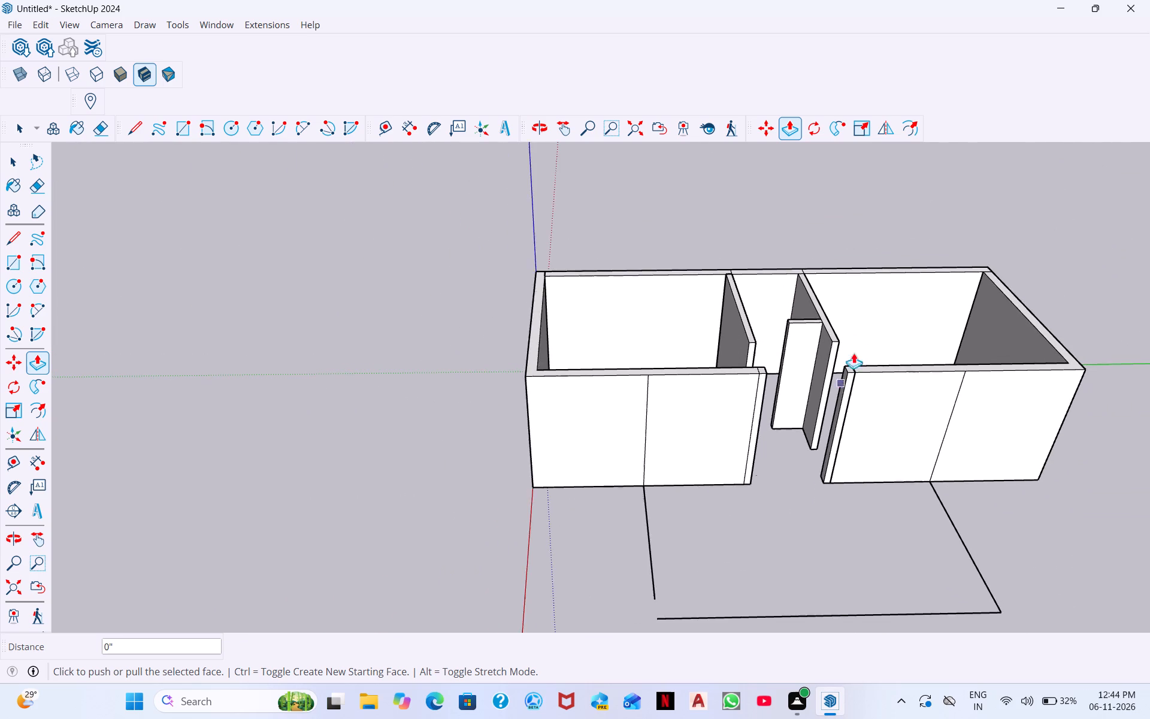
{"action": "scroll", "coordinate": [854, 353], "scroll_direction": "down", "scroll_amount": 3}
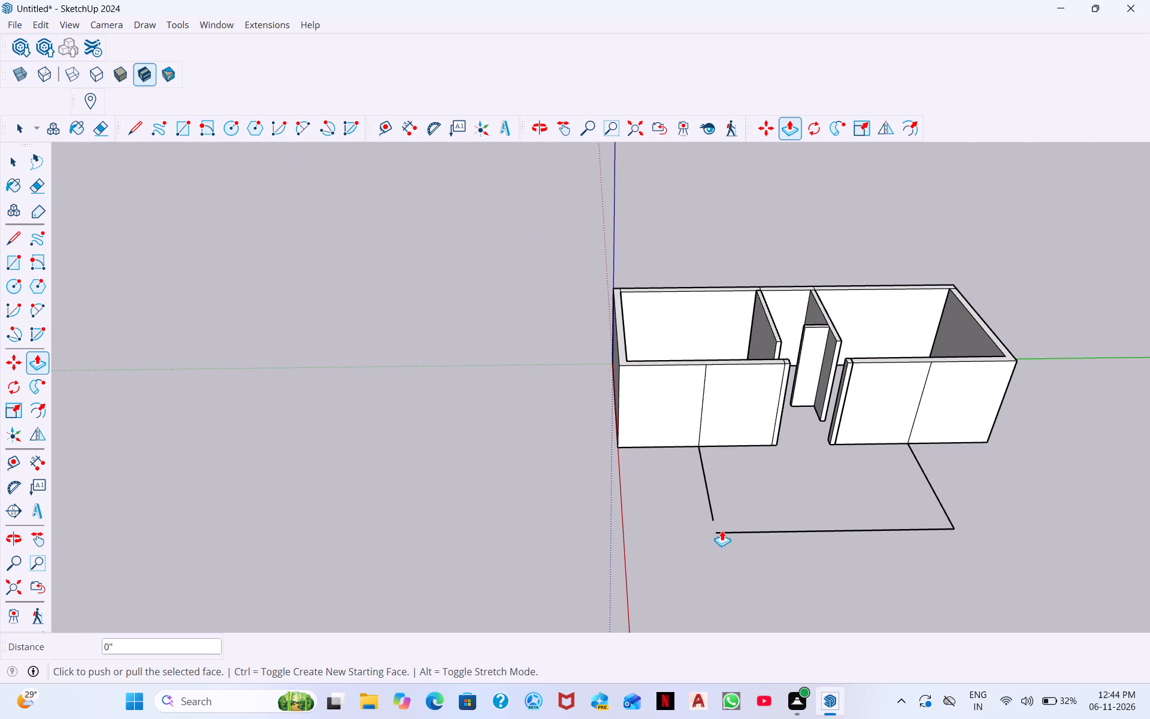
{"action": "scroll", "coordinate": [728, 509], "scroll_direction": "up", "scroll_amount": 3}
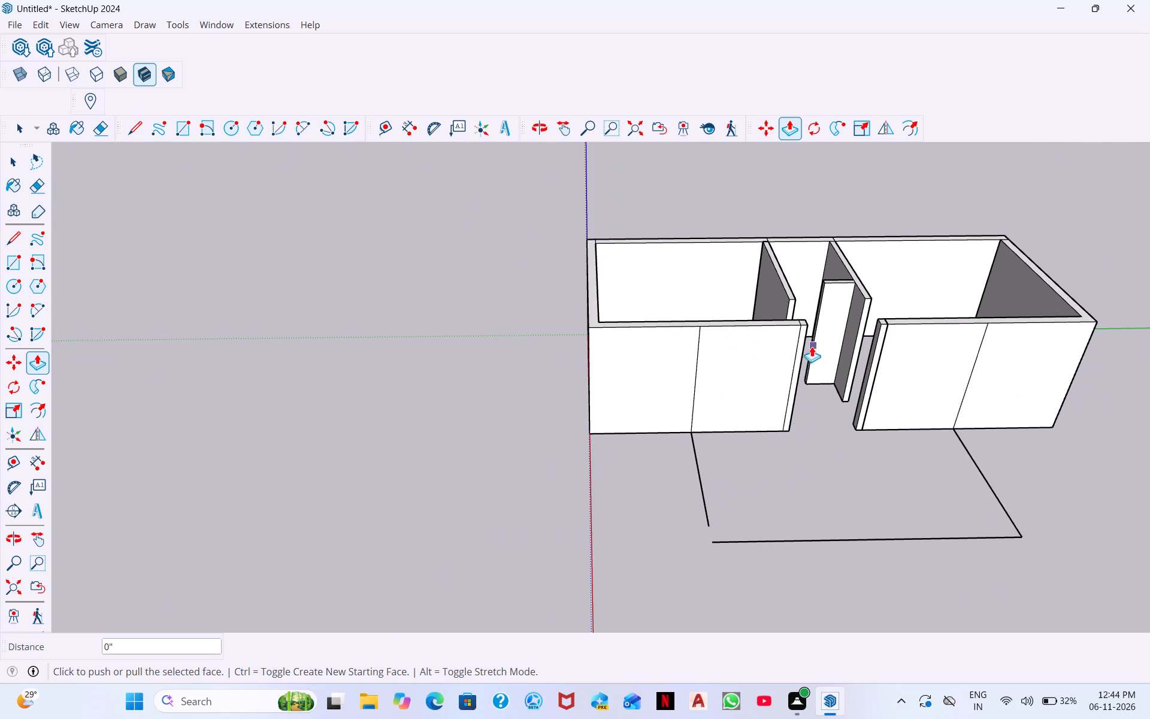
Erase the two vertical seam lines on the front wall's outer face, on the plain partition's side of the opening.
{"action": "scroll", "coordinate": [740, 346], "scroll_direction": "up", "scroll_amount": 4}
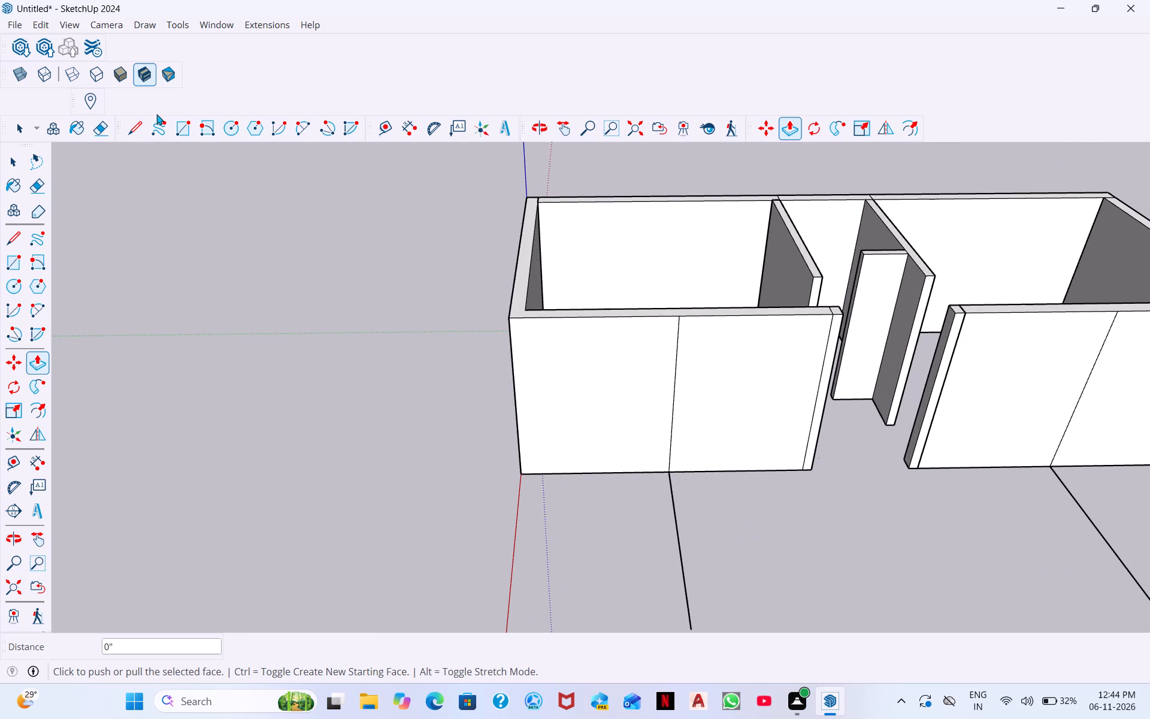
{"action": "left_click", "coordinate": [99, 138]}
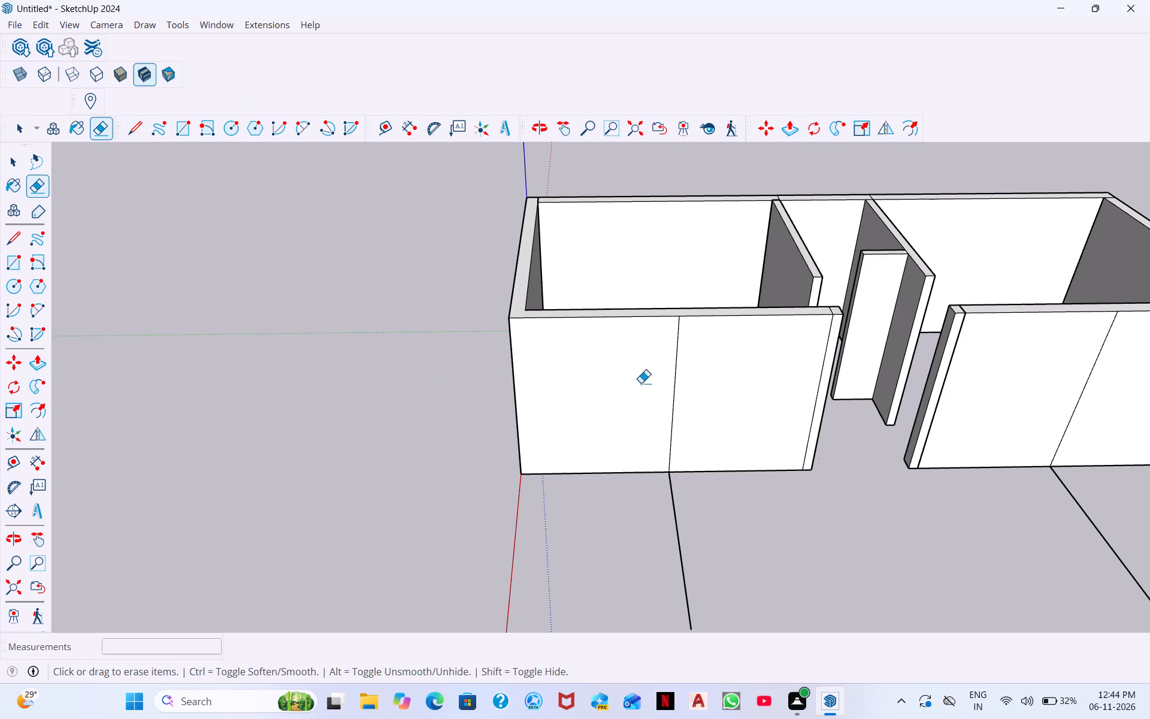
{"action": "left_click", "coordinate": [675, 372]}
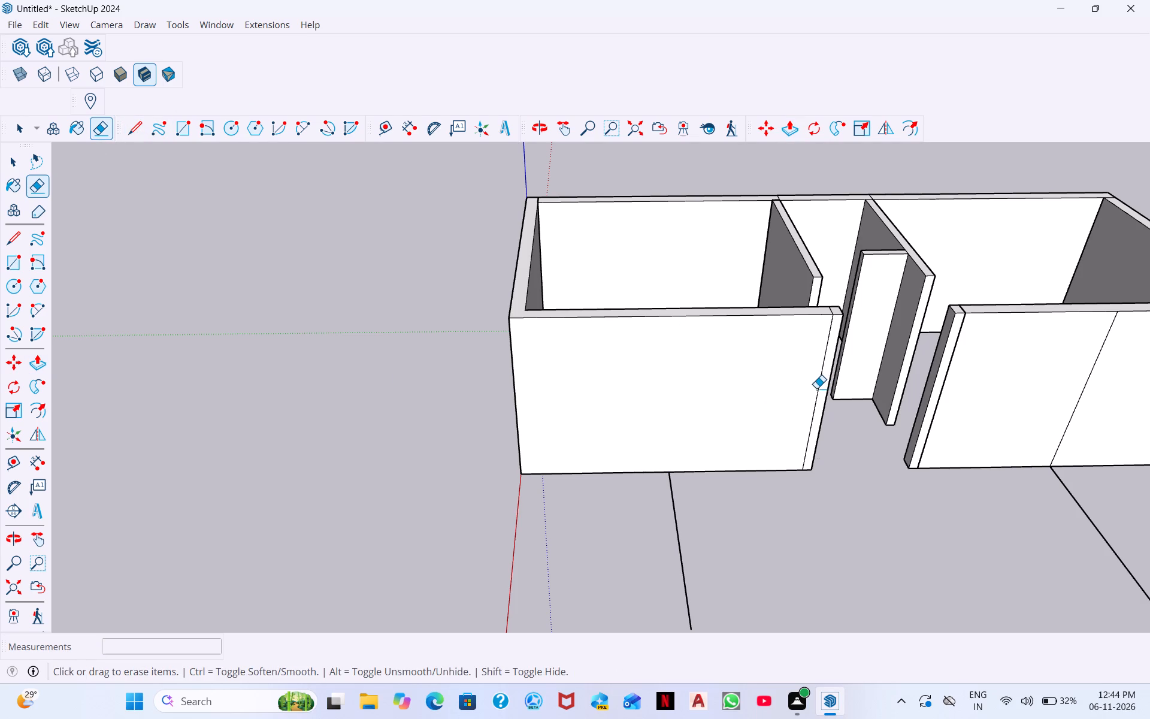
{"action": "left_click", "coordinate": [816, 388]}
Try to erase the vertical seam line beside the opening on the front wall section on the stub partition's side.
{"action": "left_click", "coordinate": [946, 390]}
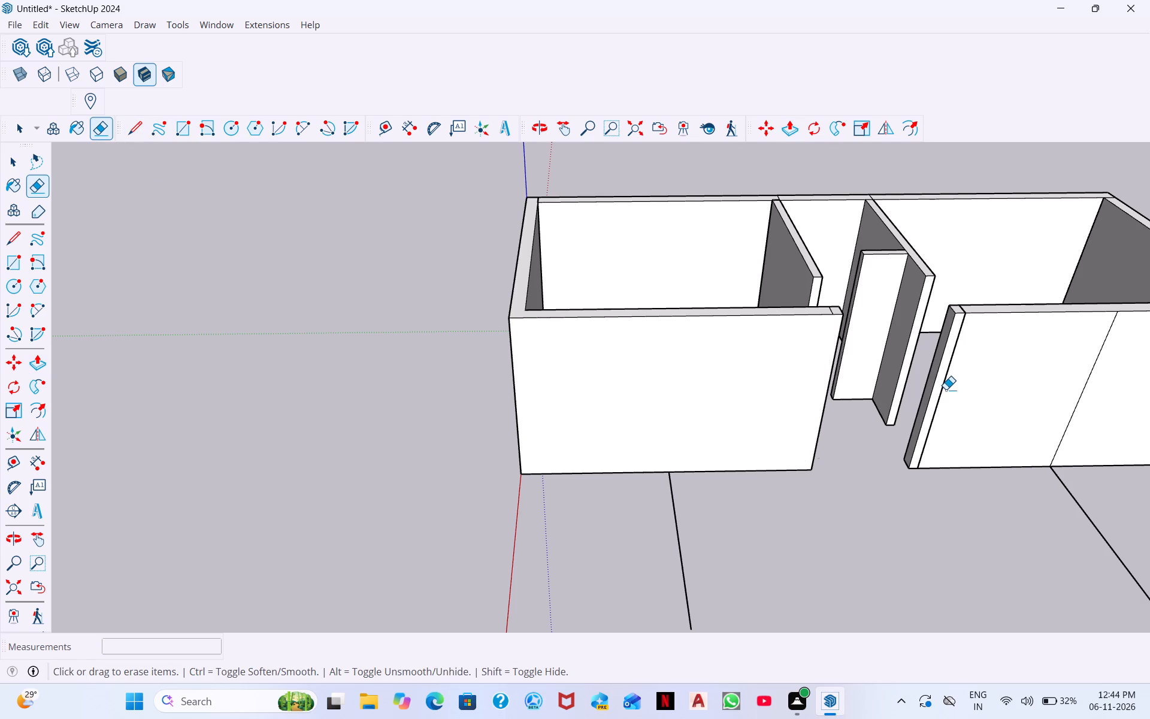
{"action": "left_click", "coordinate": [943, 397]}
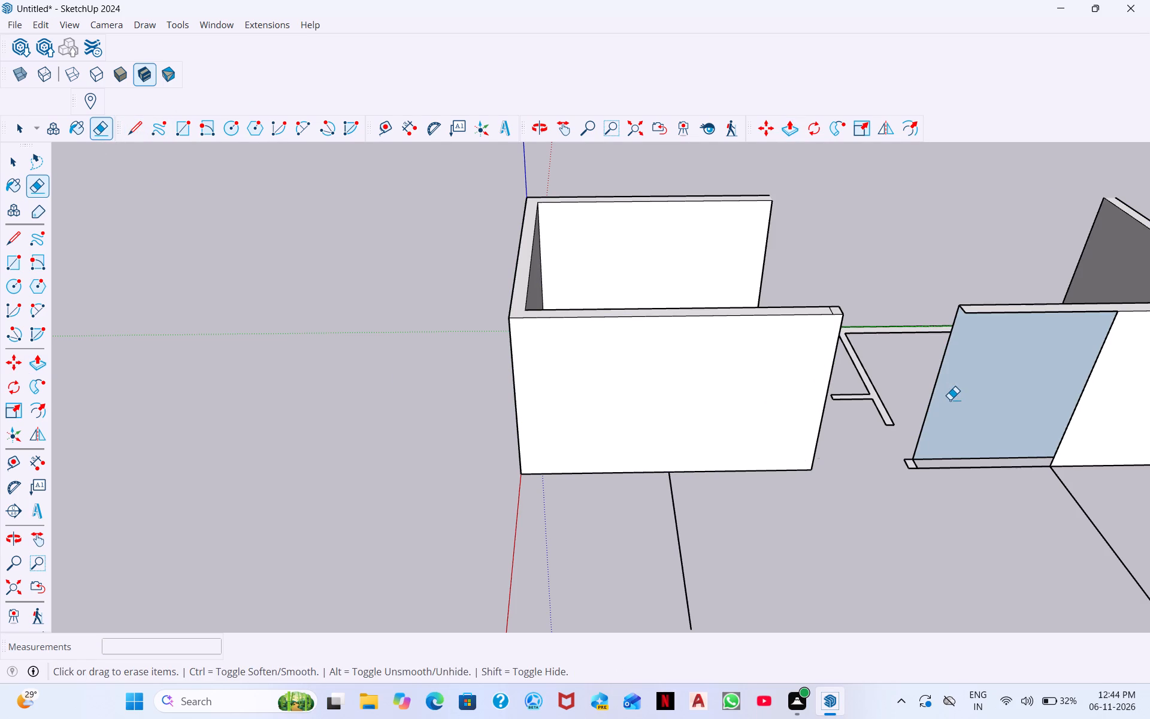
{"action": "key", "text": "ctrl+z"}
Erase the short seam line across the front wall's top near the opening, on the plain partition's side.
{"action": "scroll", "coordinate": [828, 329], "scroll_direction": "up", "scroll_amount": 3}
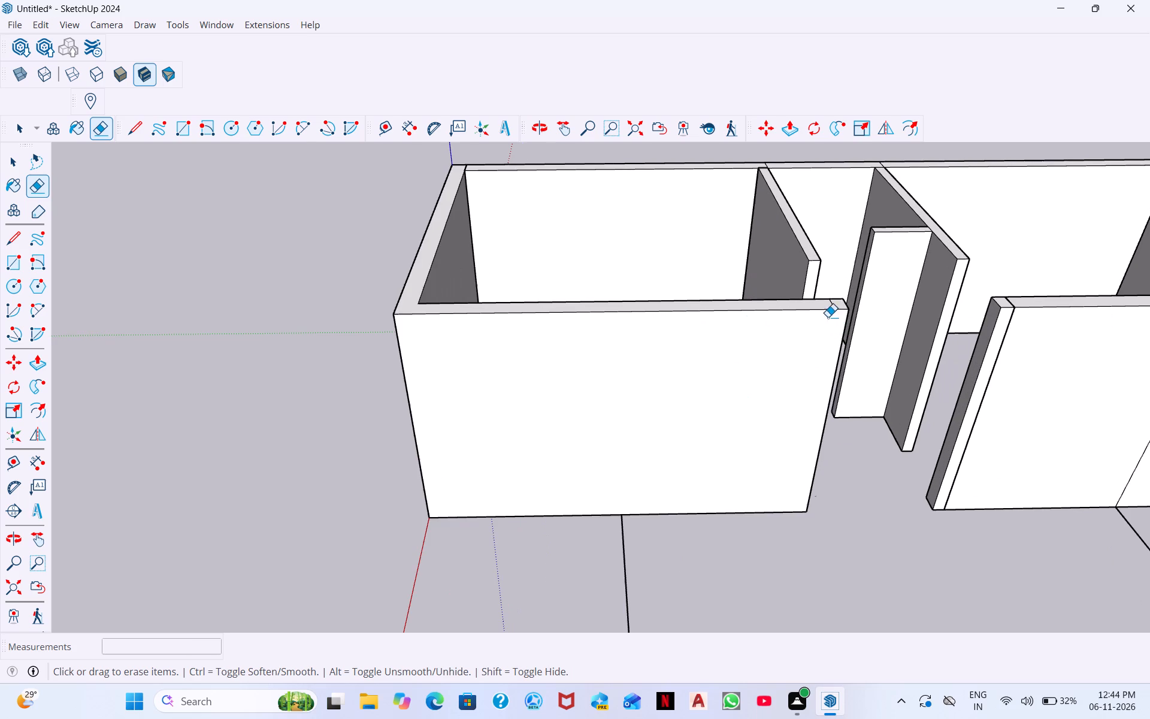
{"action": "left_click", "coordinate": [832, 304]}
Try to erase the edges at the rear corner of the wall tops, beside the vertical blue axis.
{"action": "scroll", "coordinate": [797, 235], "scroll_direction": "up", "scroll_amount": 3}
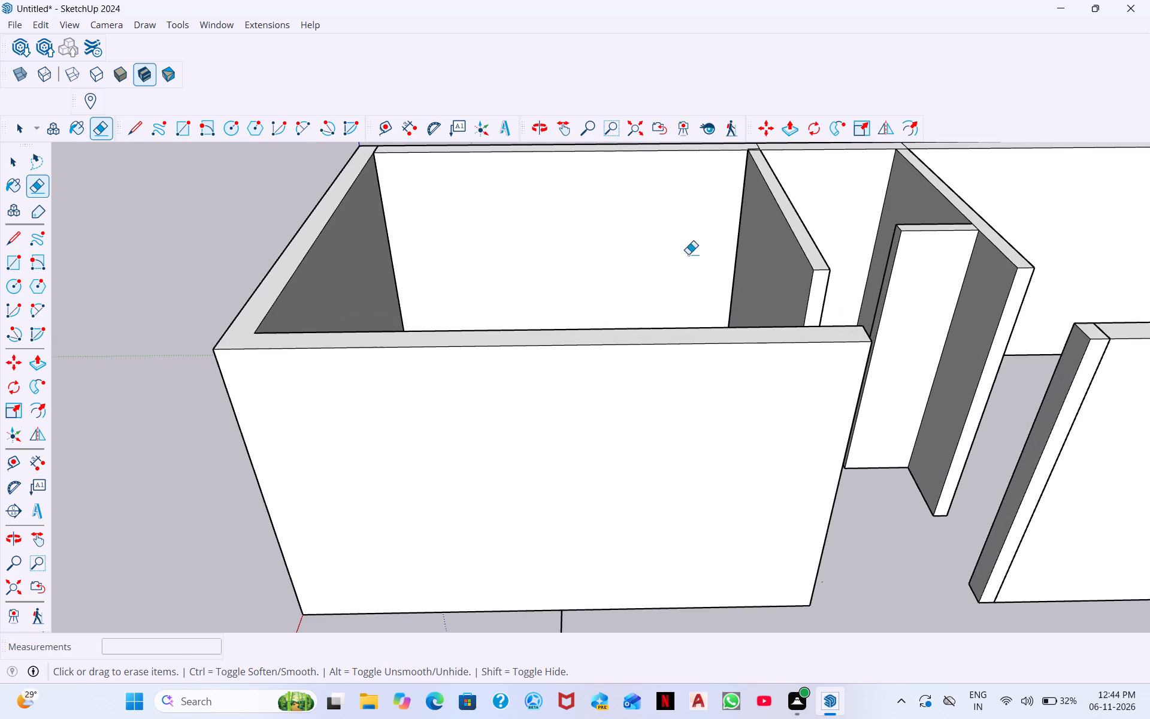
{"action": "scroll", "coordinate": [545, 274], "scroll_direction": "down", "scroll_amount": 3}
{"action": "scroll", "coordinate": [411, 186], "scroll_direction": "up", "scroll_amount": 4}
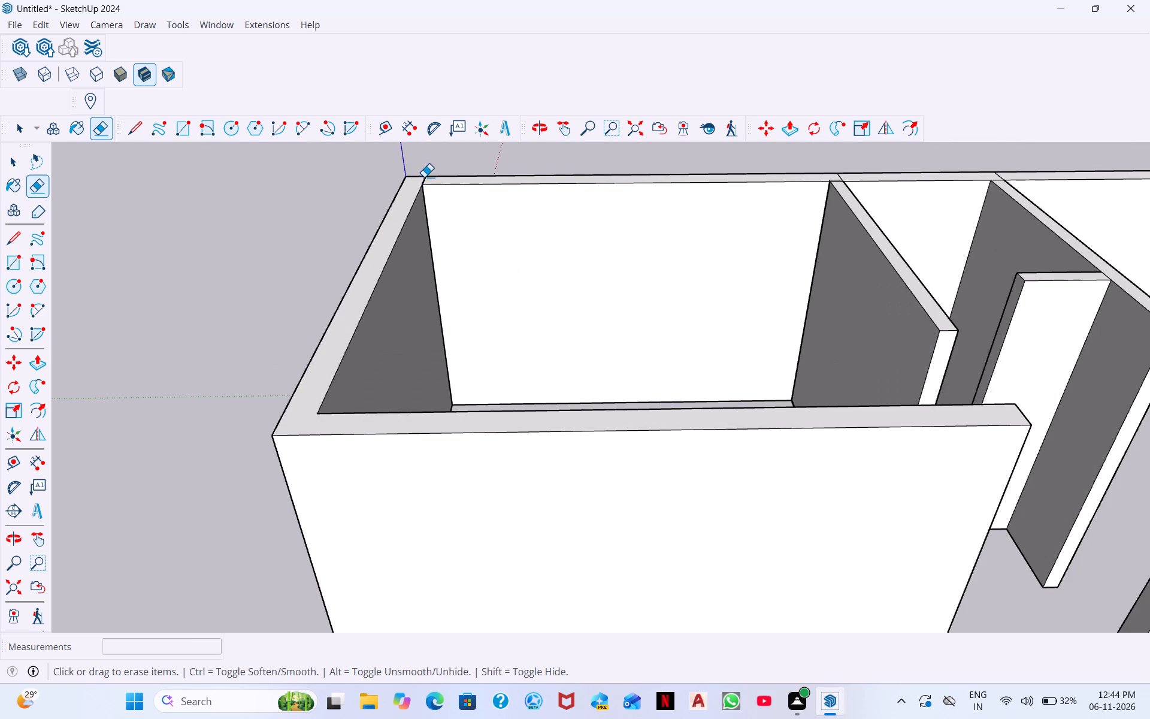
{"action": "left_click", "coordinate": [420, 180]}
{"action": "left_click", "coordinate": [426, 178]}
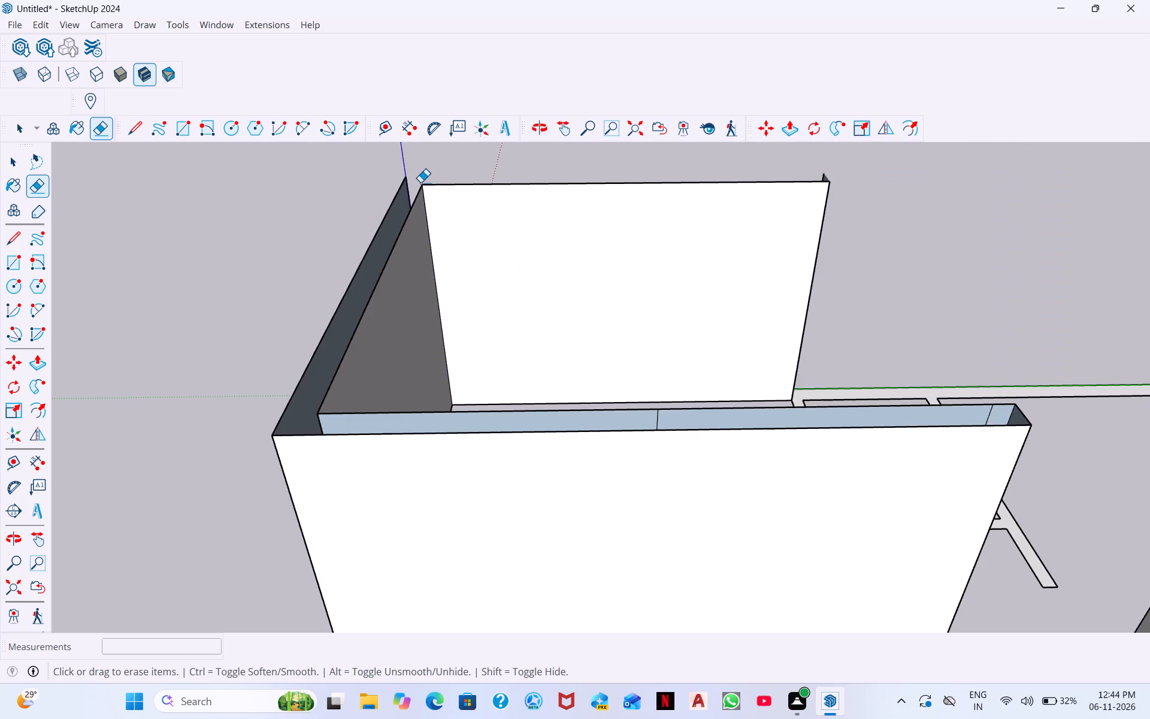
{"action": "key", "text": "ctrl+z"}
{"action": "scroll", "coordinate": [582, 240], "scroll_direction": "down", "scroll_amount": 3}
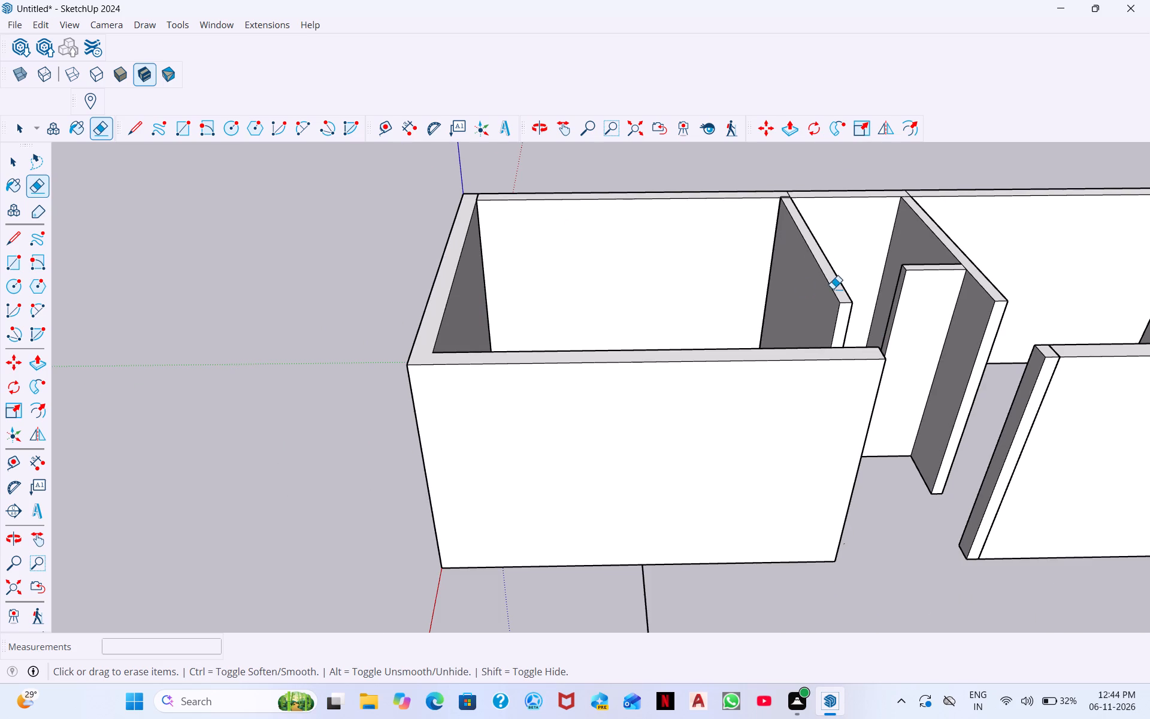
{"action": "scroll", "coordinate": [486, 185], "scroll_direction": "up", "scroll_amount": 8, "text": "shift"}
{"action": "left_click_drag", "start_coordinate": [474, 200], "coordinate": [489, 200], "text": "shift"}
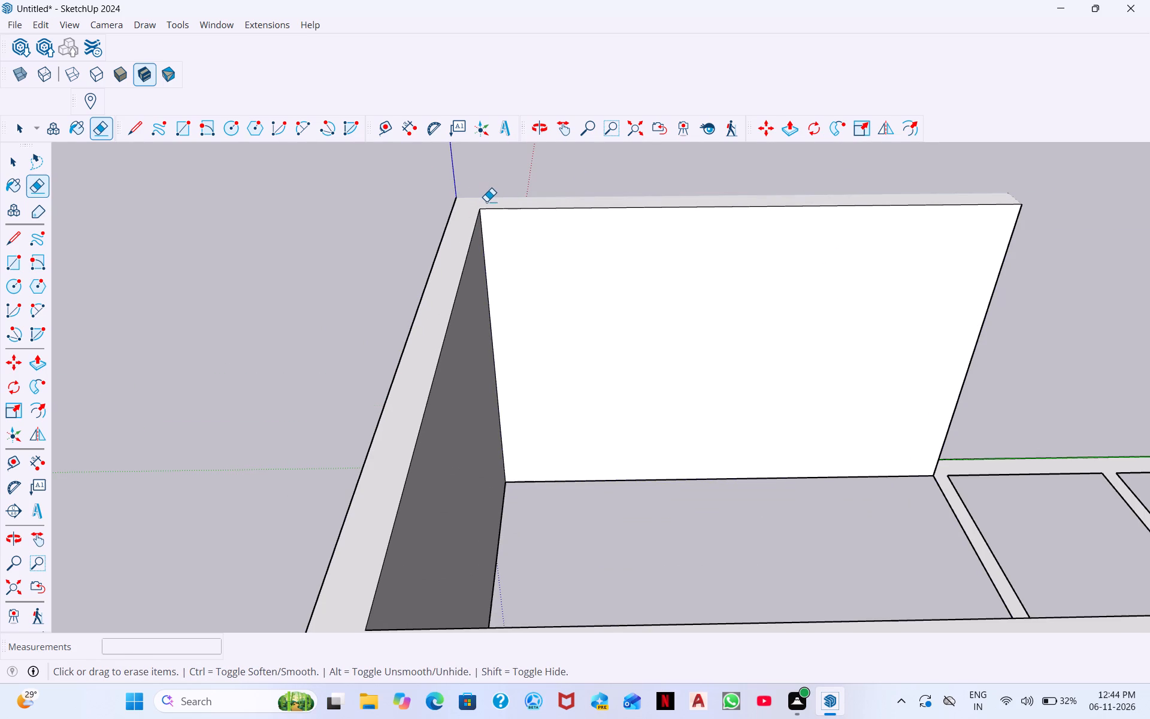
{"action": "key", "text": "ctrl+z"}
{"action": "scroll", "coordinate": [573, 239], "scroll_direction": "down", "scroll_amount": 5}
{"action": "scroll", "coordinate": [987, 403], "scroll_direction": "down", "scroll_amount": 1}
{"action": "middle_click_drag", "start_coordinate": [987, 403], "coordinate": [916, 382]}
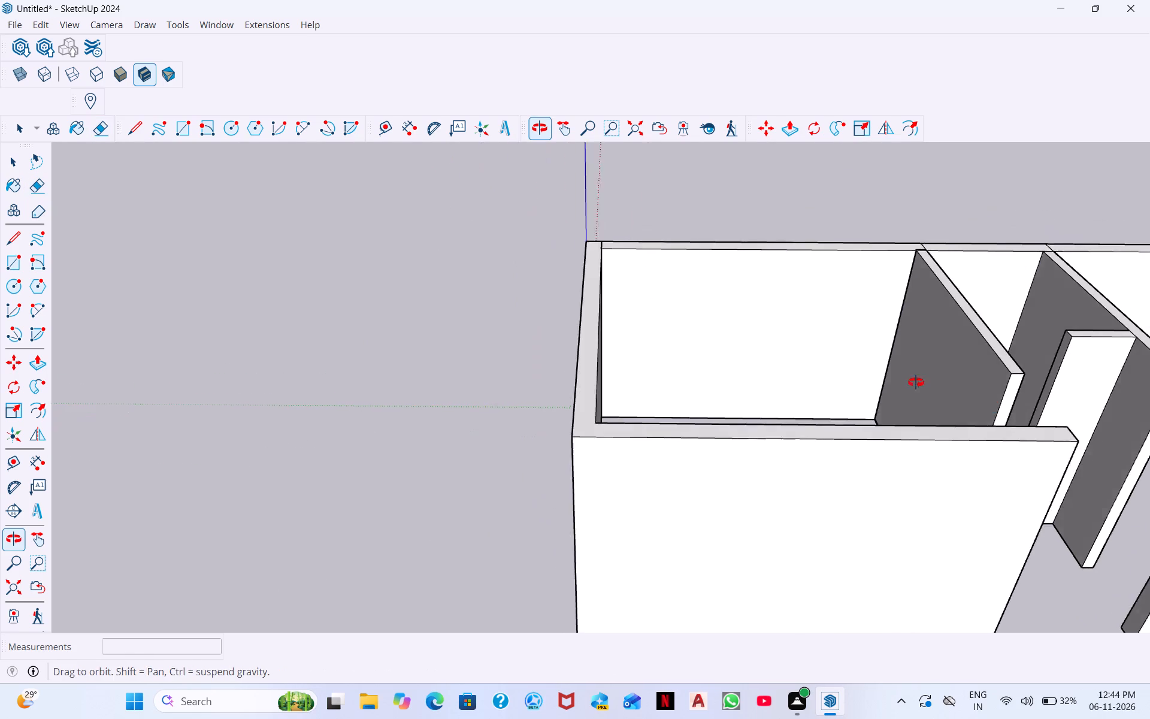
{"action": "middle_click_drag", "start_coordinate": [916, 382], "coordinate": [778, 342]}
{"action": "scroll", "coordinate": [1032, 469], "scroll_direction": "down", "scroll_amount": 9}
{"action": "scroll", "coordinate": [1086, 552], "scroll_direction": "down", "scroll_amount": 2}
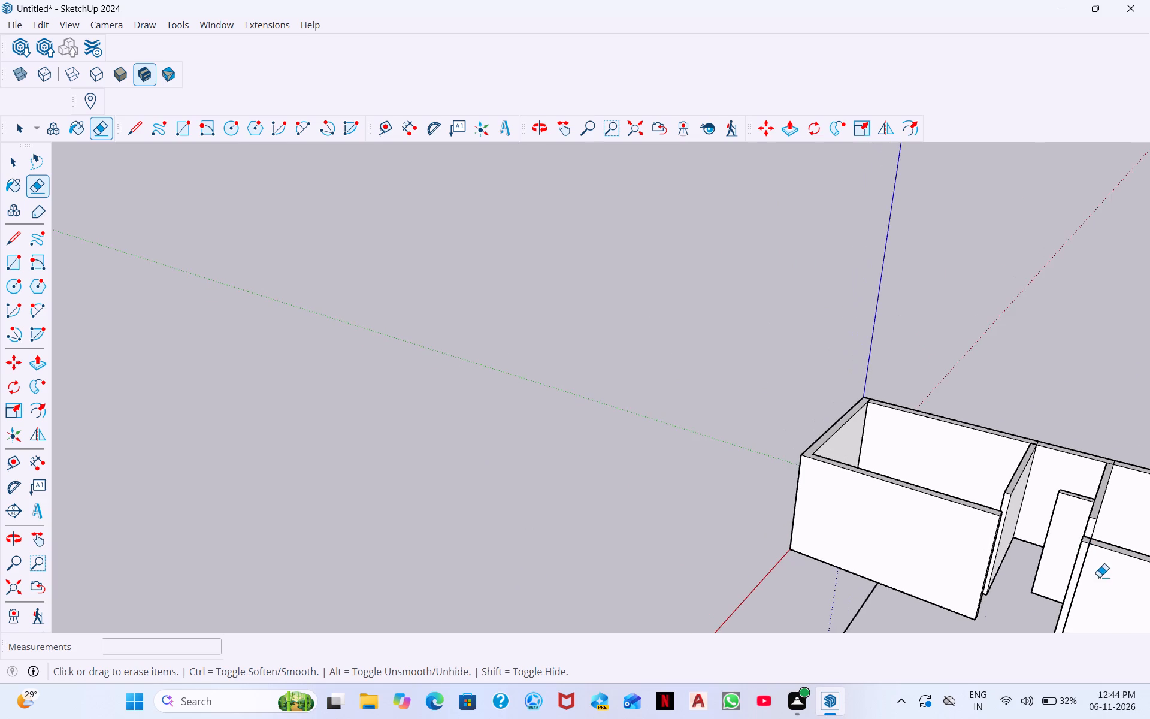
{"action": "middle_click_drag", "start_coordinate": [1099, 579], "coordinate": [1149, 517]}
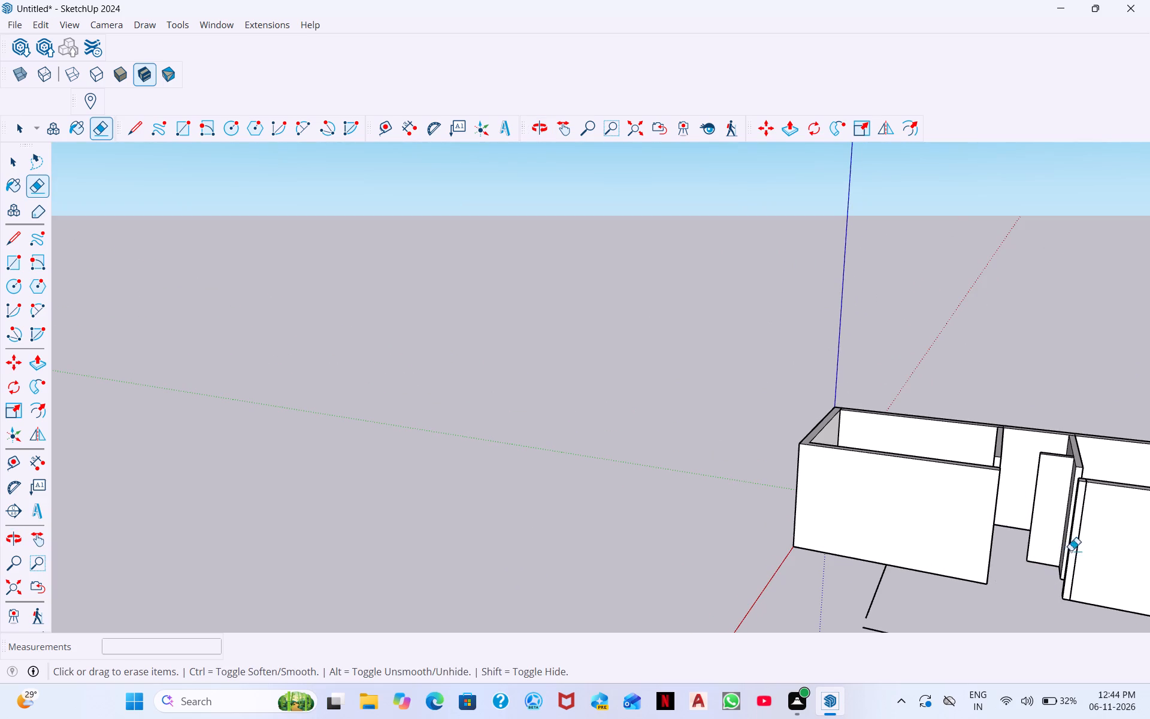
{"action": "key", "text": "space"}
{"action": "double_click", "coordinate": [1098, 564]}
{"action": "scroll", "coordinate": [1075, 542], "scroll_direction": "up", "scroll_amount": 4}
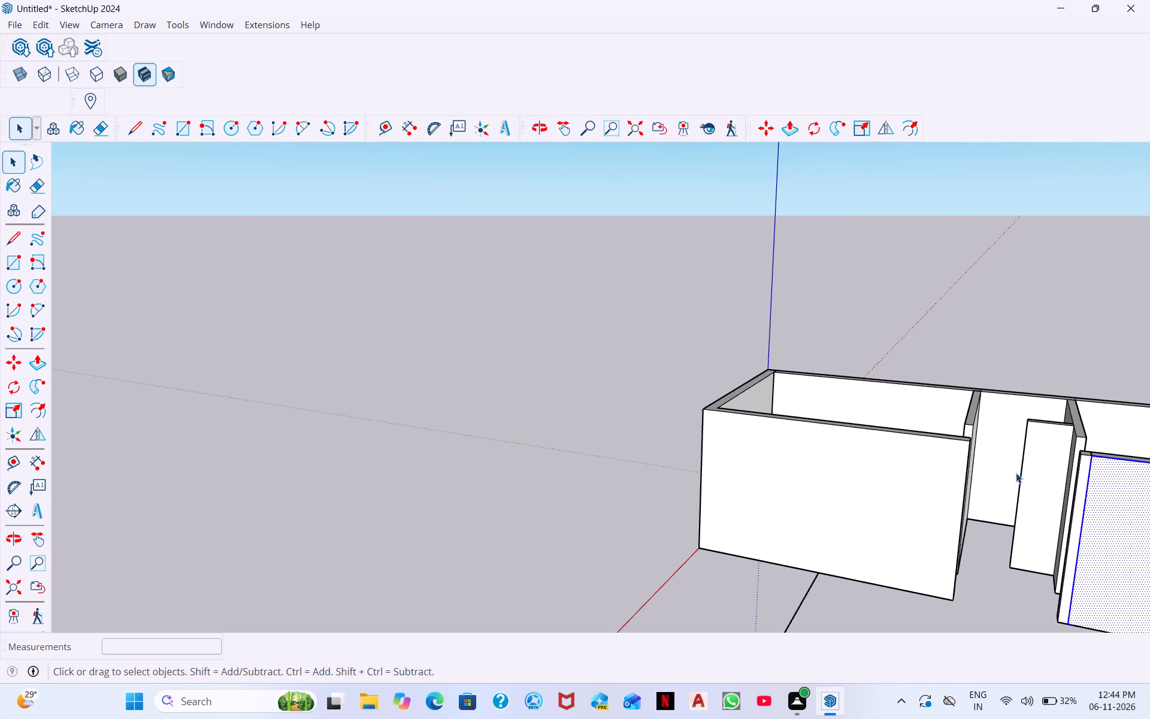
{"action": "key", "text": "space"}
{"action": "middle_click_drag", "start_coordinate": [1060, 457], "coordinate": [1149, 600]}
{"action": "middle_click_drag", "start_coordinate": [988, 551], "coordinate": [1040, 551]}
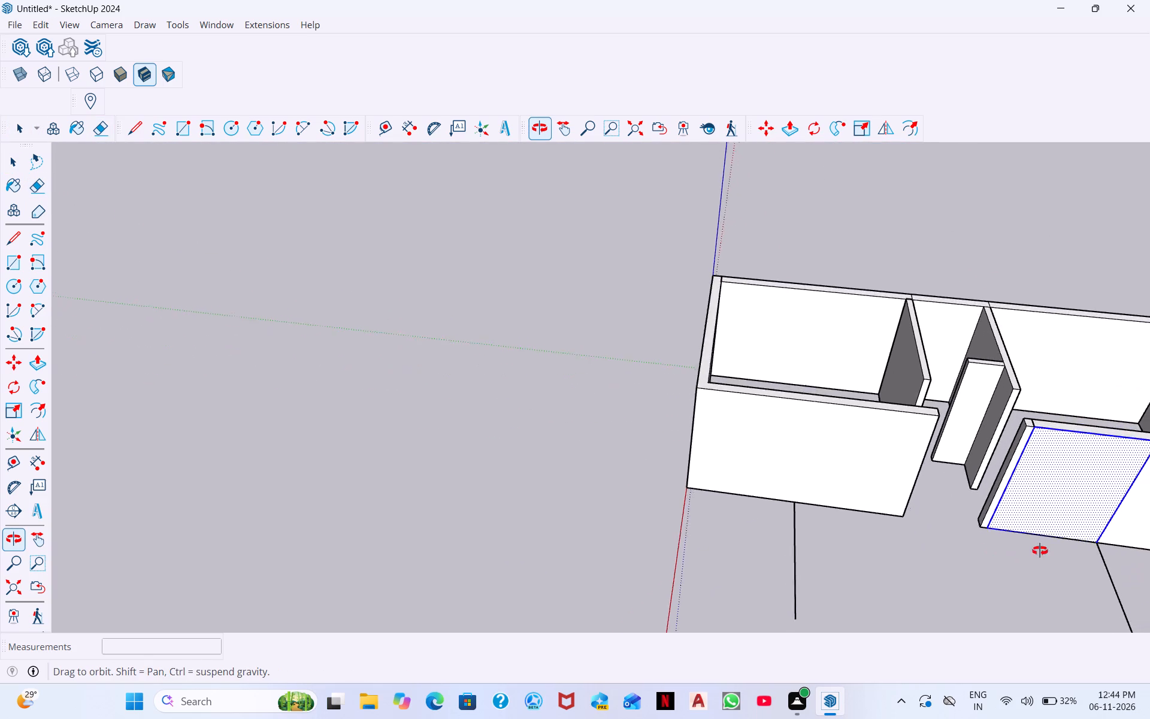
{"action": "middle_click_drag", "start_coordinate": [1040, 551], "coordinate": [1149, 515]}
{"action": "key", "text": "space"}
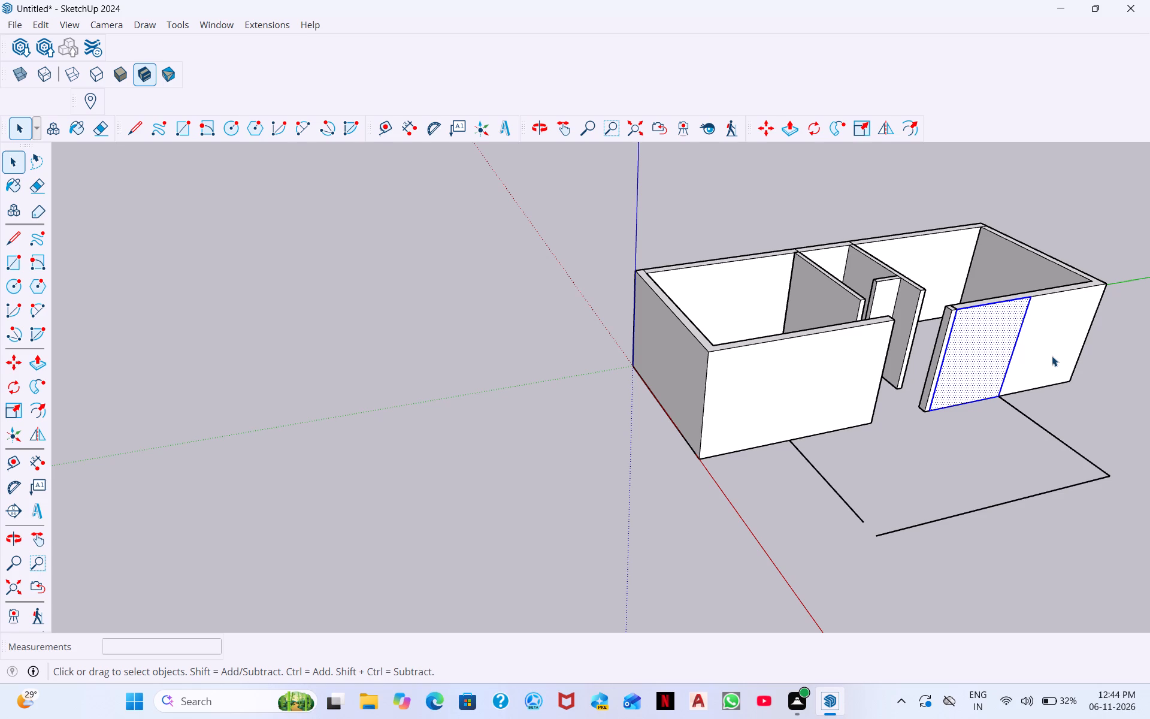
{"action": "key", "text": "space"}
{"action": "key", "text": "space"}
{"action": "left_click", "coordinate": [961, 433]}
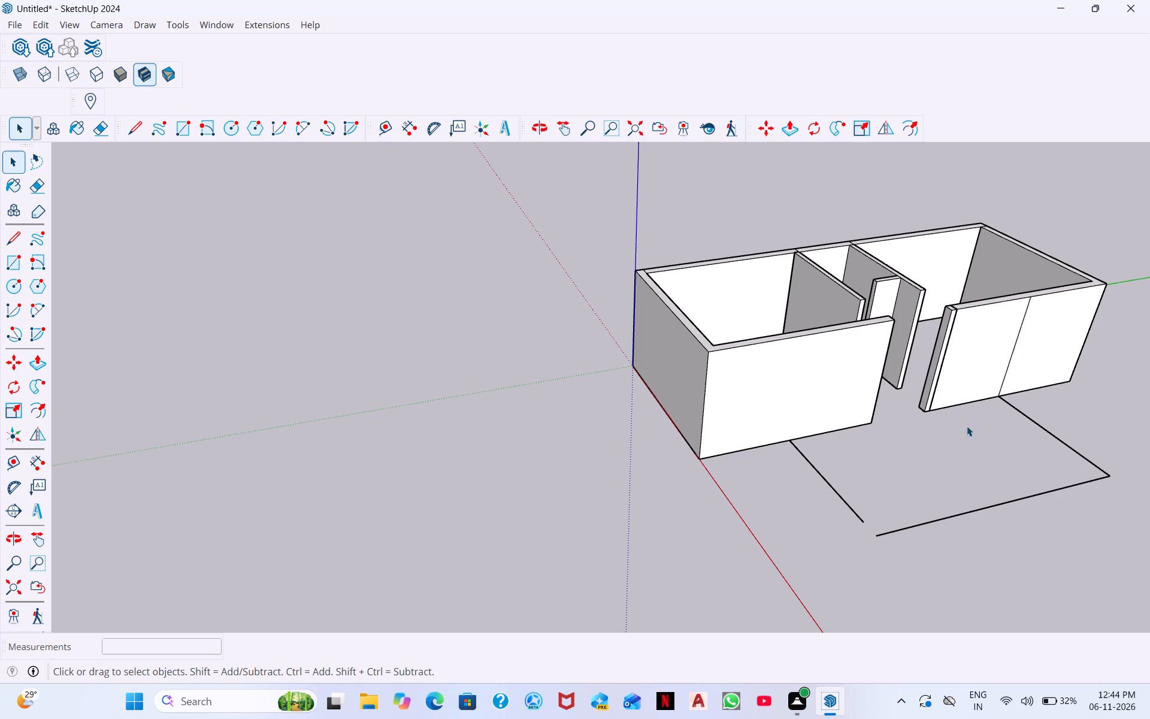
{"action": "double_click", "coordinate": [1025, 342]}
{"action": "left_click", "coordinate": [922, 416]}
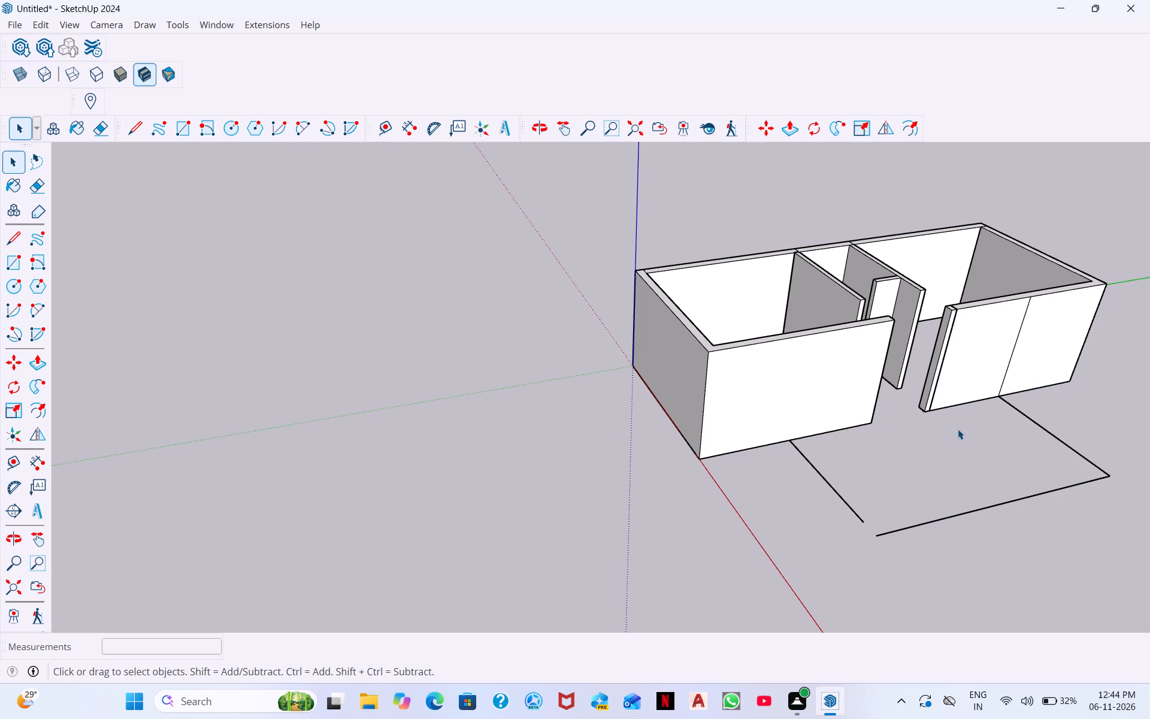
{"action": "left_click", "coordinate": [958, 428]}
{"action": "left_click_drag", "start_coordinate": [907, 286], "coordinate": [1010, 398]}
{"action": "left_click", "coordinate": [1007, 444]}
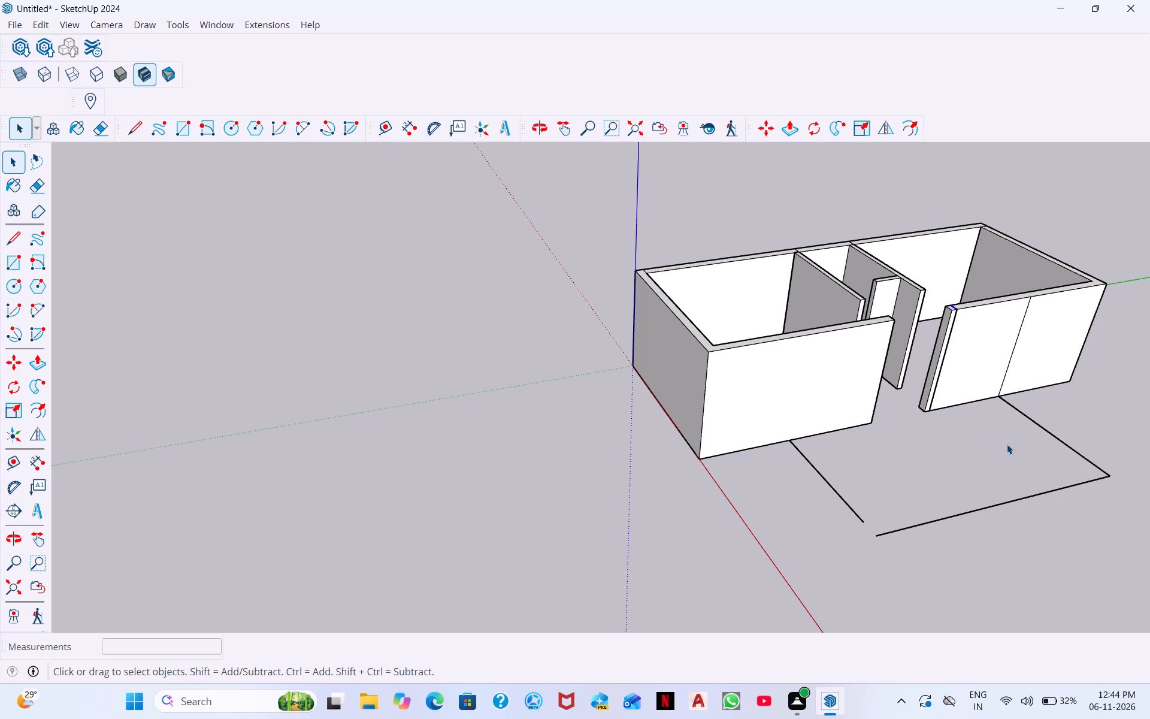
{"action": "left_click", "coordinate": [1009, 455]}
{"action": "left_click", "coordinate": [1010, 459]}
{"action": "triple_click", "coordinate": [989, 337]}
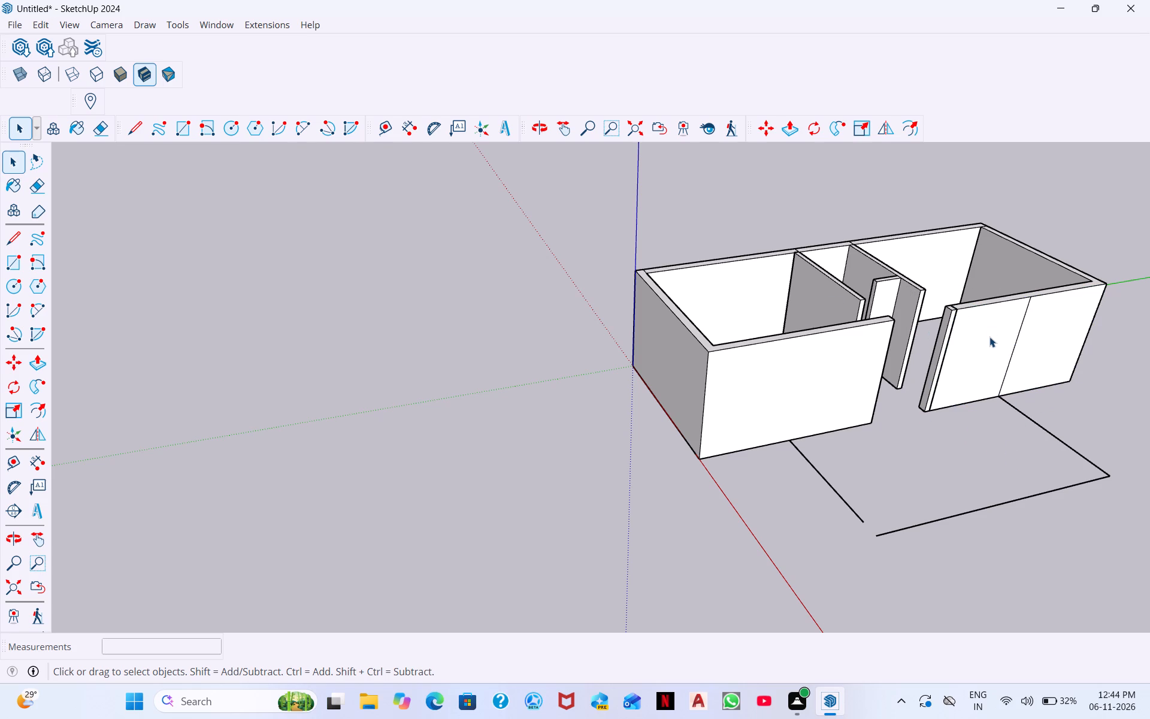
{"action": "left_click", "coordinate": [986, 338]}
Open the group holding the partitions and erase the two vertical seam lines on the rear wall's outer face.
{"action": "left_click", "coordinate": [957, 341]}
{"action": "double_click", "coordinate": [952, 342]}
{"action": "triple_click", "coordinate": [945, 342]}
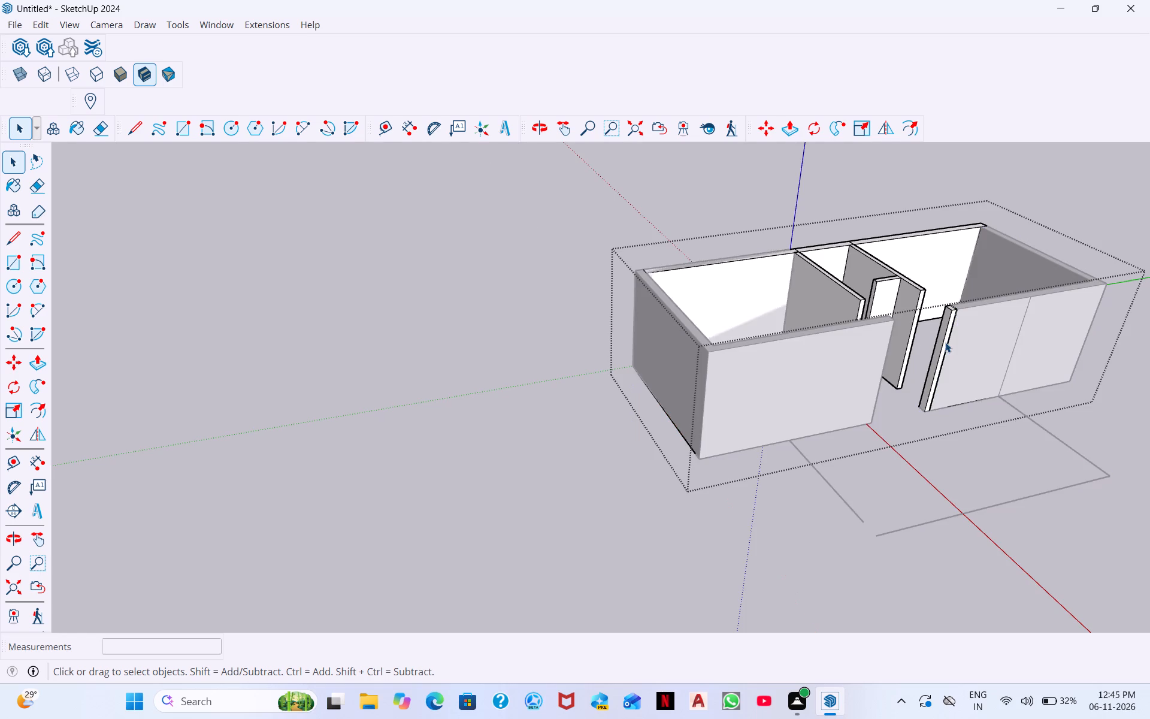
{"action": "scroll", "coordinate": [951, 321], "scroll_direction": "up", "scroll_amount": 10}
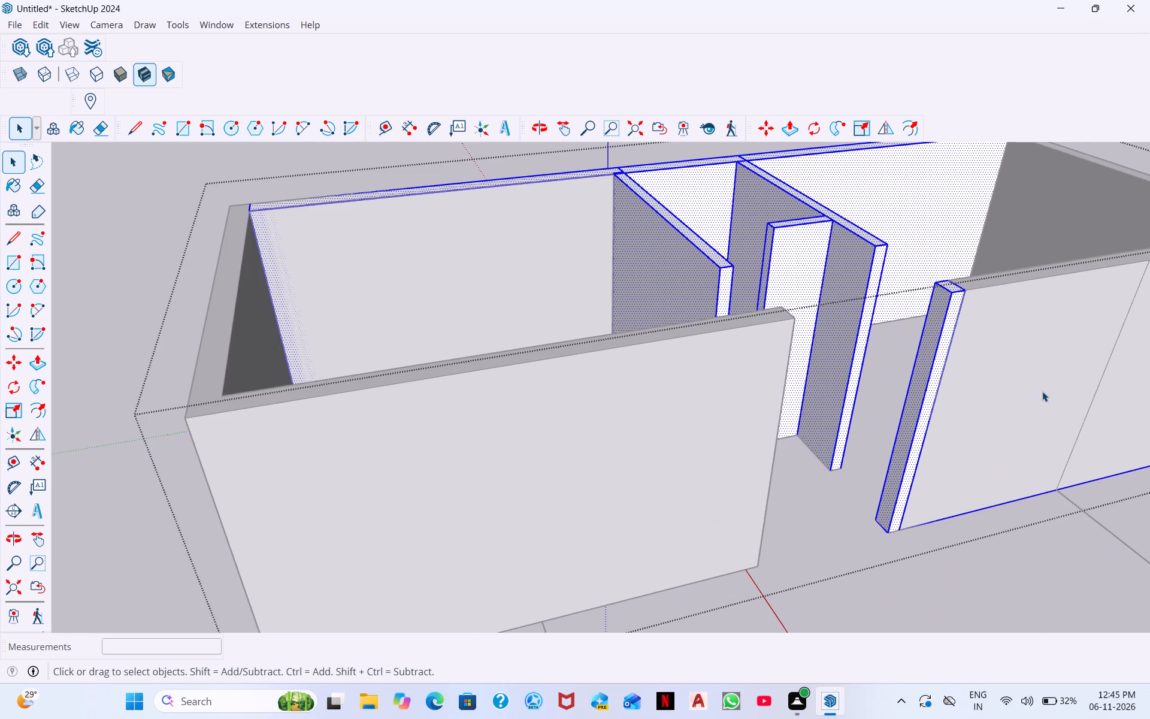
{"action": "scroll", "coordinate": [1045, 410], "scroll_direction": "down", "scroll_amount": 6}
{"action": "middle_click_drag", "start_coordinate": [753, 420], "coordinate": [762, 425]}
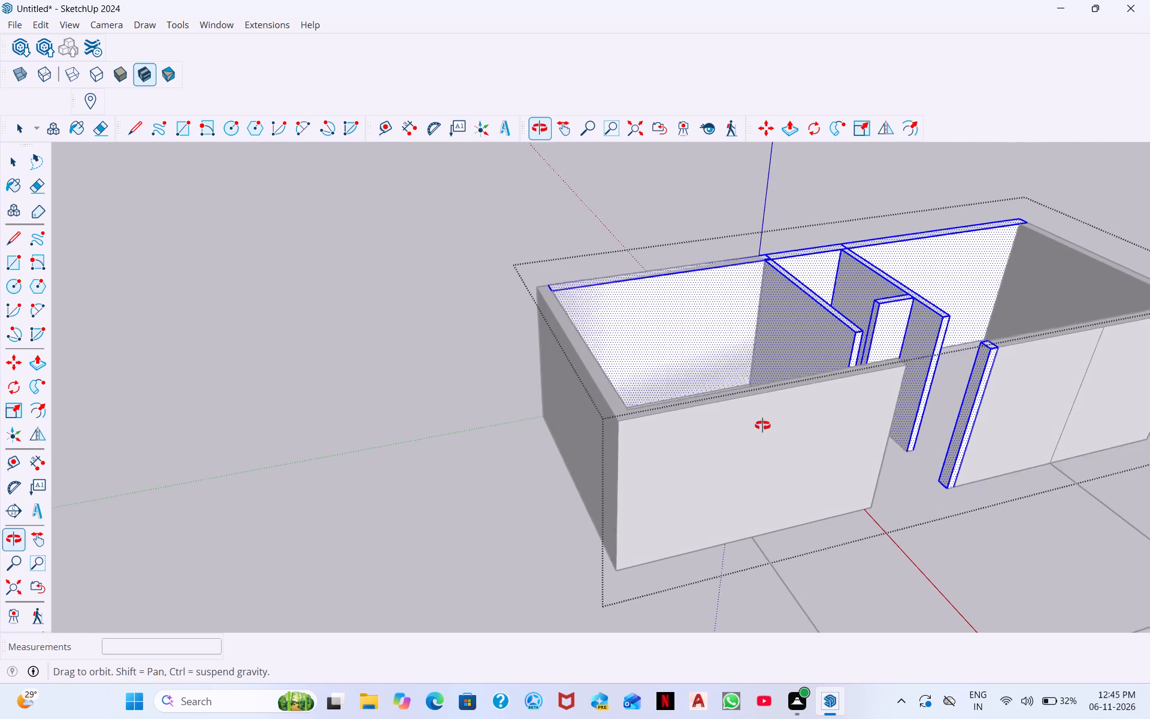
{"action": "middle_click_drag", "start_coordinate": [762, 425], "coordinate": [1113, 443]}
{"action": "middle_click_drag", "start_coordinate": [535, 448], "coordinate": [878, 460]}
{"action": "middle_click_drag", "start_coordinate": [507, 428], "coordinate": [653, 400]}
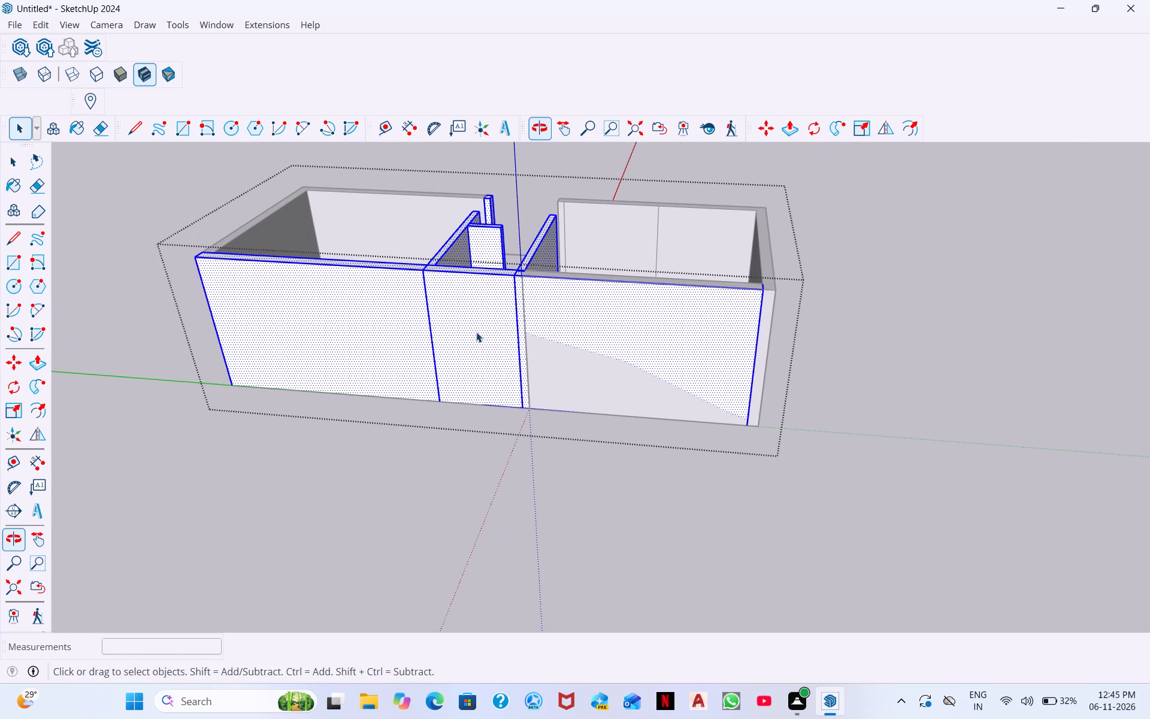
{"action": "left_click", "coordinate": [41, 186]}
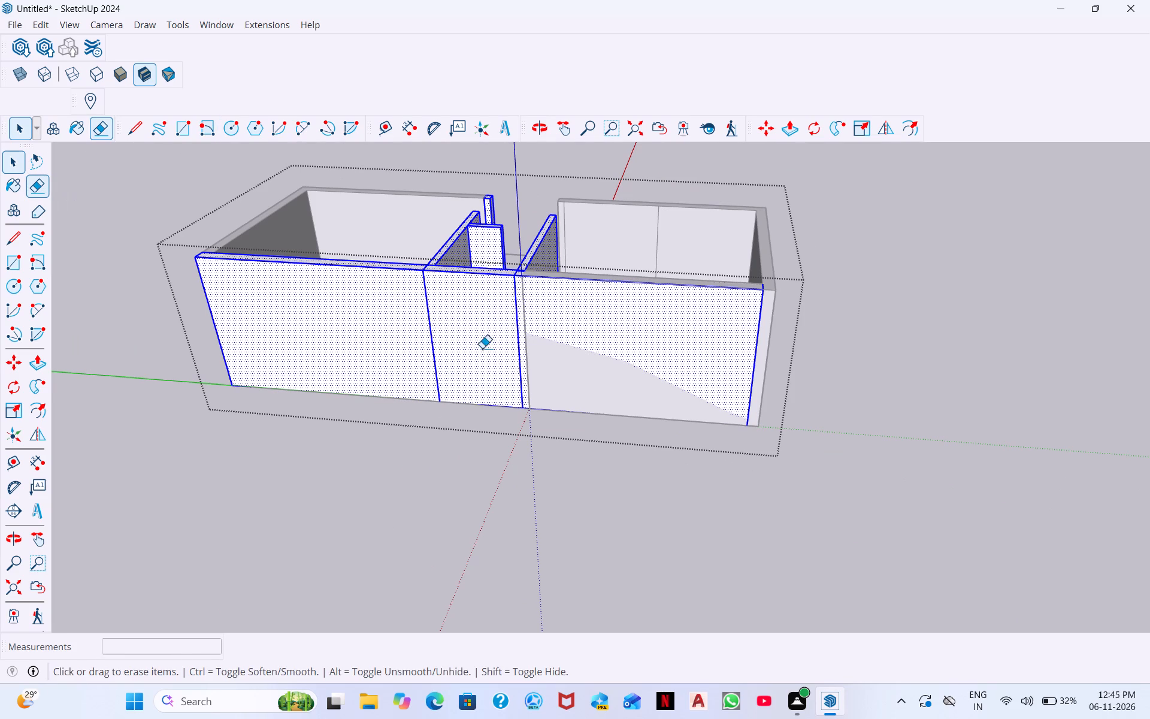
{"action": "left_click", "coordinate": [434, 333]}
{"action": "left_click_drag", "start_coordinate": [526, 322], "coordinate": [482, 326]}
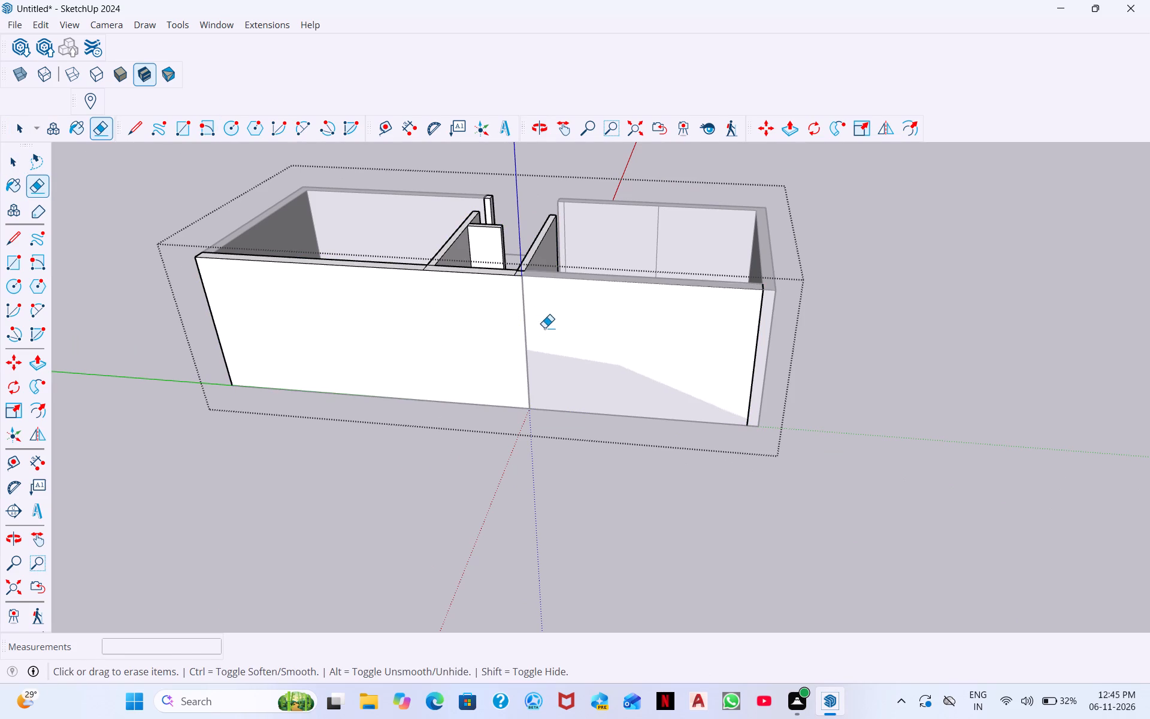
Erase the seam lines running across the rear wall's top where the two partitions meet it.
{"action": "scroll", "coordinate": [517, 327], "scroll_direction": "up", "scroll_amount": 5}
{"action": "scroll", "coordinate": [504, 239], "scroll_direction": "up", "scroll_amount": 4}
{"action": "middle_click_drag", "start_coordinate": [505, 239], "coordinate": [505, 422]}
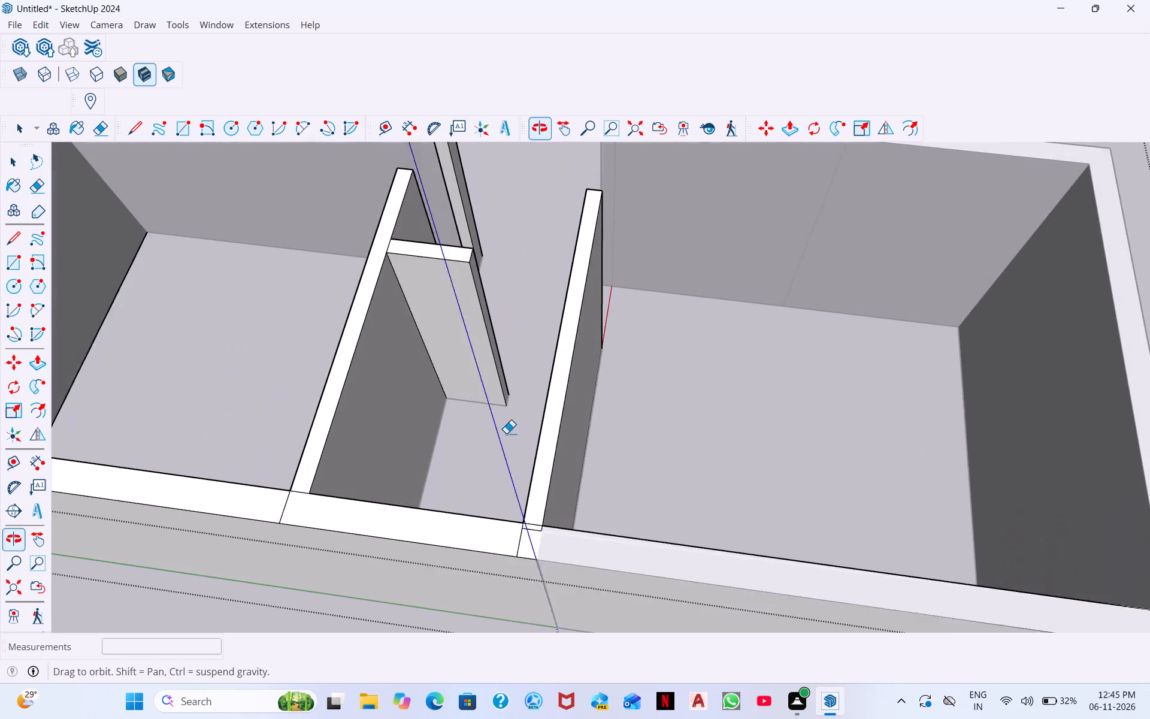
{"action": "left_click", "coordinate": [514, 549]}
{"action": "left_click_drag", "start_coordinate": [523, 554], "coordinate": [486, 537]}
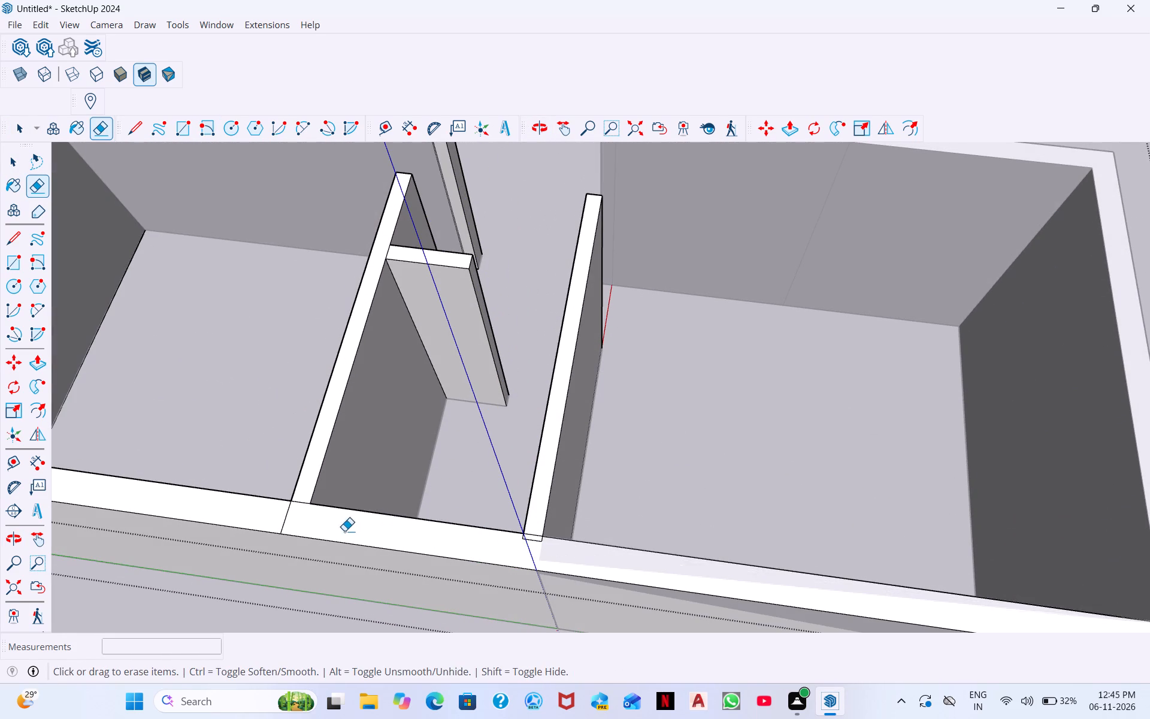
{"action": "left_click_drag", "start_coordinate": [274, 514], "coordinate": [320, 525]}
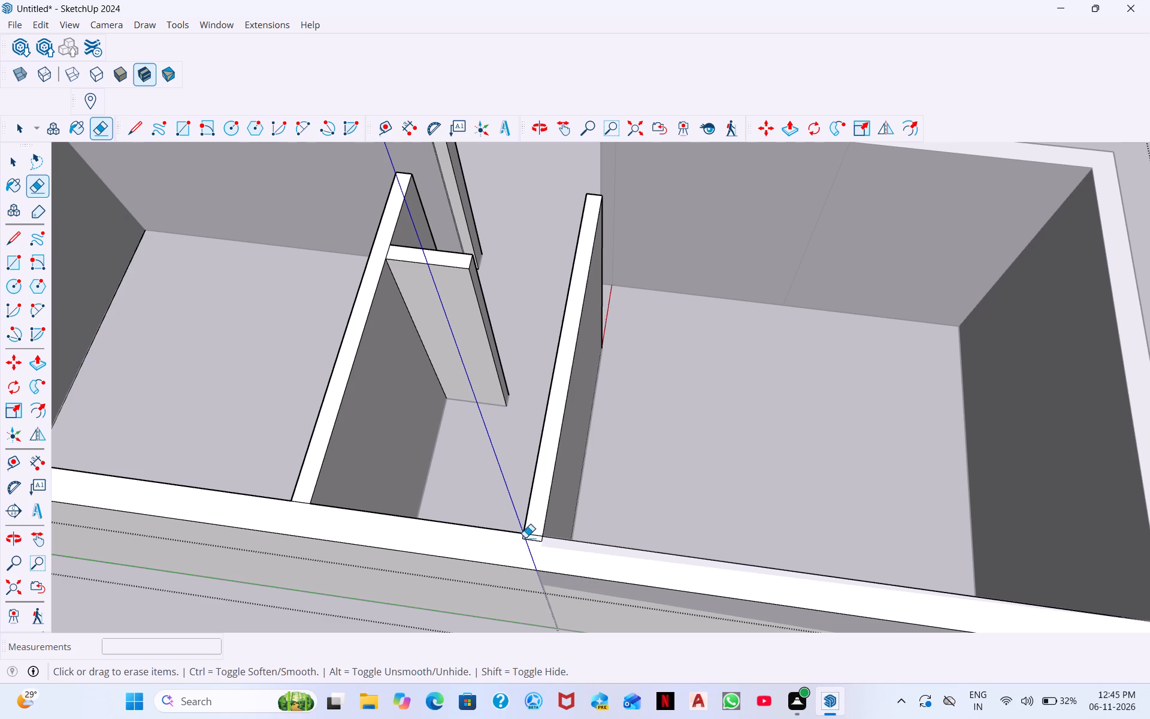
Erase the small leftover edges on top at the junction of the plain partition and the rear wall.
{"action": "left_click", "coordinate": [529, 541]}
{"action": "left_click", "coordinate": [532, 533]}
{"action": "scroll", "coordinate": [505, 547], "scroll_direction": "up", "scroll_amount": 5}
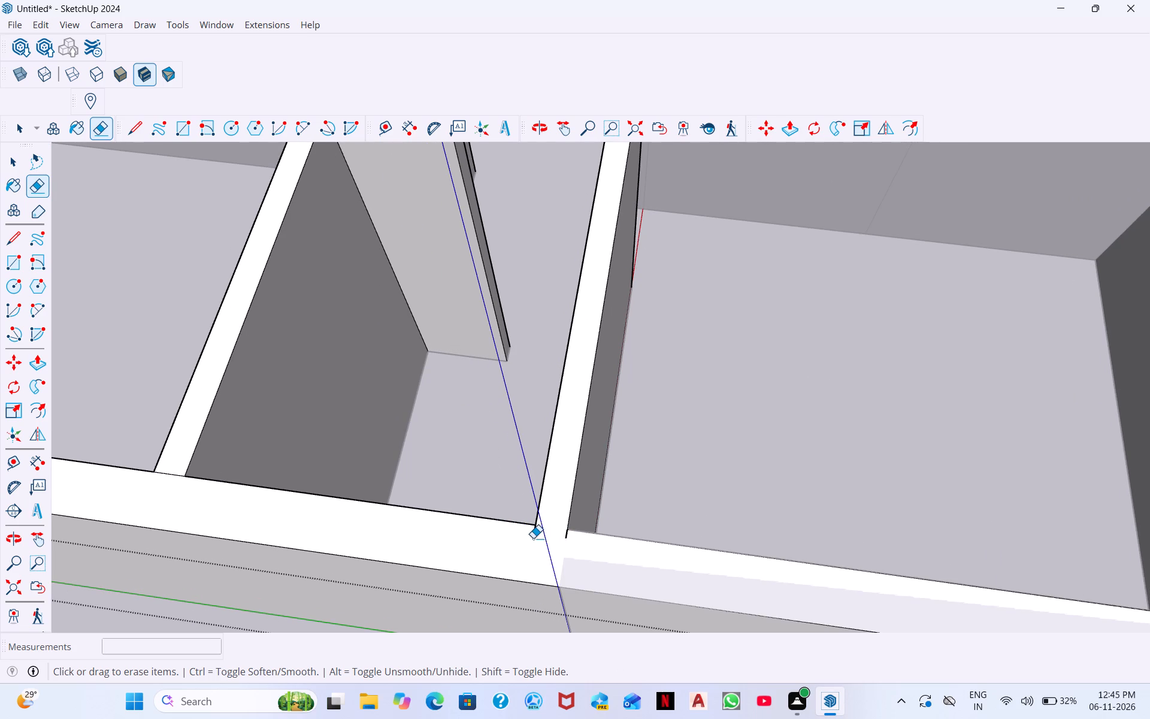
{"action": "left_click", "coordinate": [533, 530]}
{"action": "left_click", "coordinate": [564, 534]}
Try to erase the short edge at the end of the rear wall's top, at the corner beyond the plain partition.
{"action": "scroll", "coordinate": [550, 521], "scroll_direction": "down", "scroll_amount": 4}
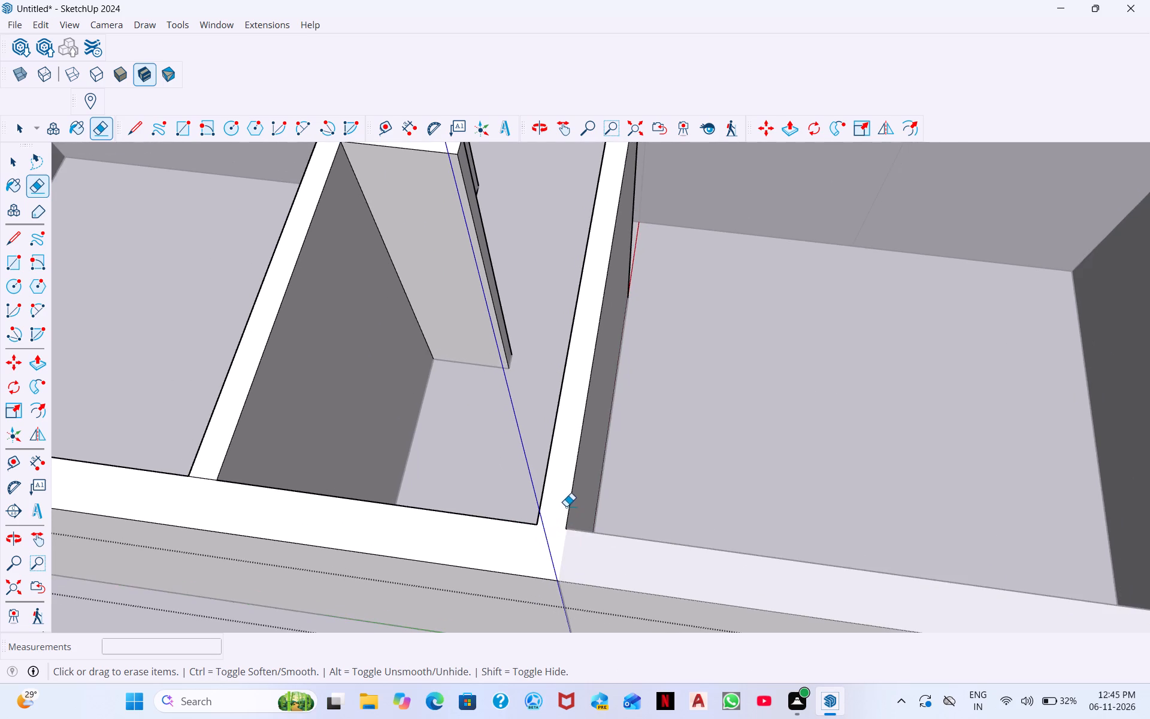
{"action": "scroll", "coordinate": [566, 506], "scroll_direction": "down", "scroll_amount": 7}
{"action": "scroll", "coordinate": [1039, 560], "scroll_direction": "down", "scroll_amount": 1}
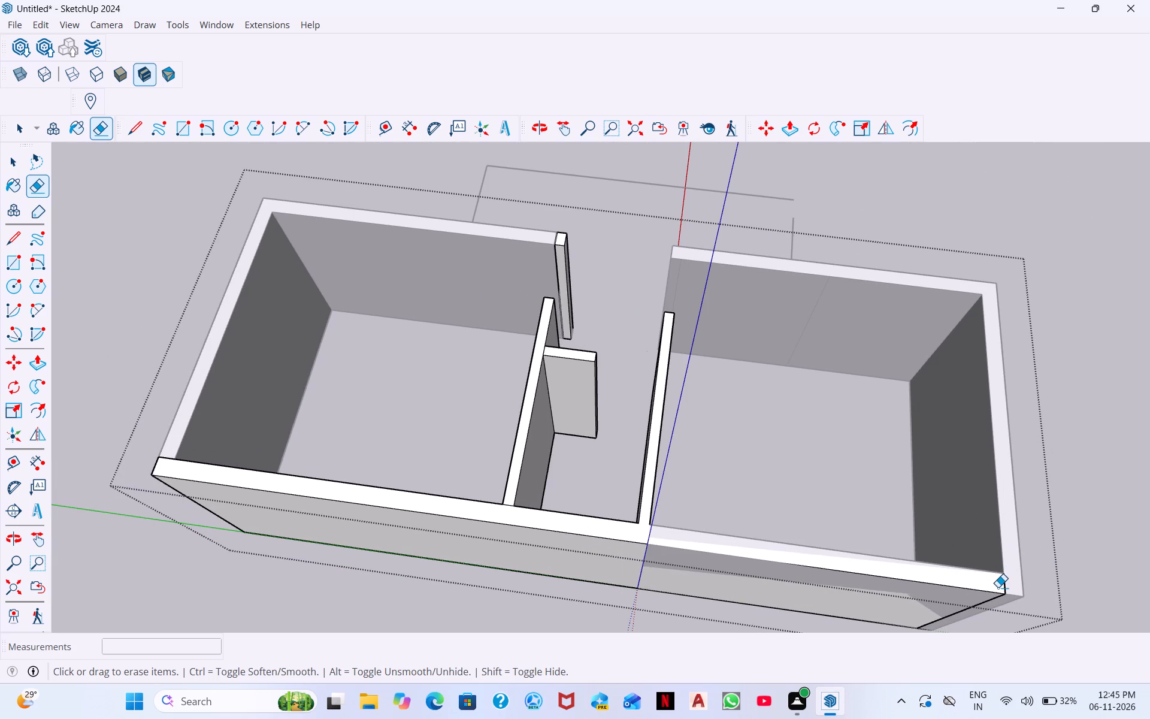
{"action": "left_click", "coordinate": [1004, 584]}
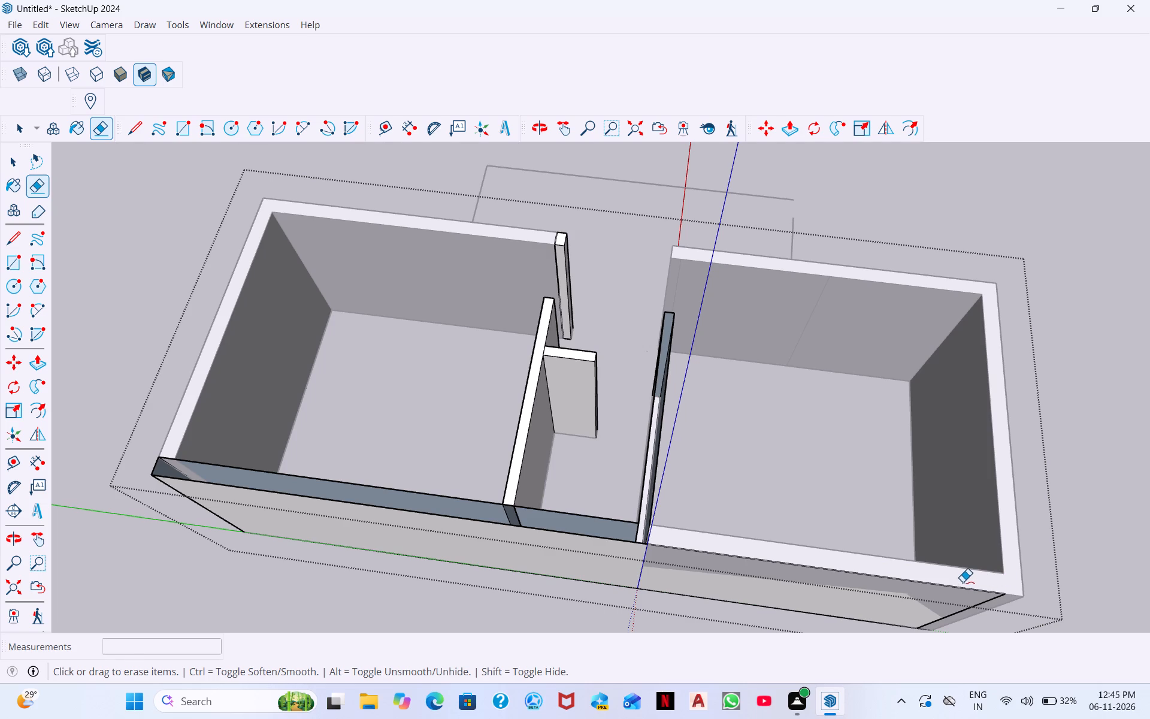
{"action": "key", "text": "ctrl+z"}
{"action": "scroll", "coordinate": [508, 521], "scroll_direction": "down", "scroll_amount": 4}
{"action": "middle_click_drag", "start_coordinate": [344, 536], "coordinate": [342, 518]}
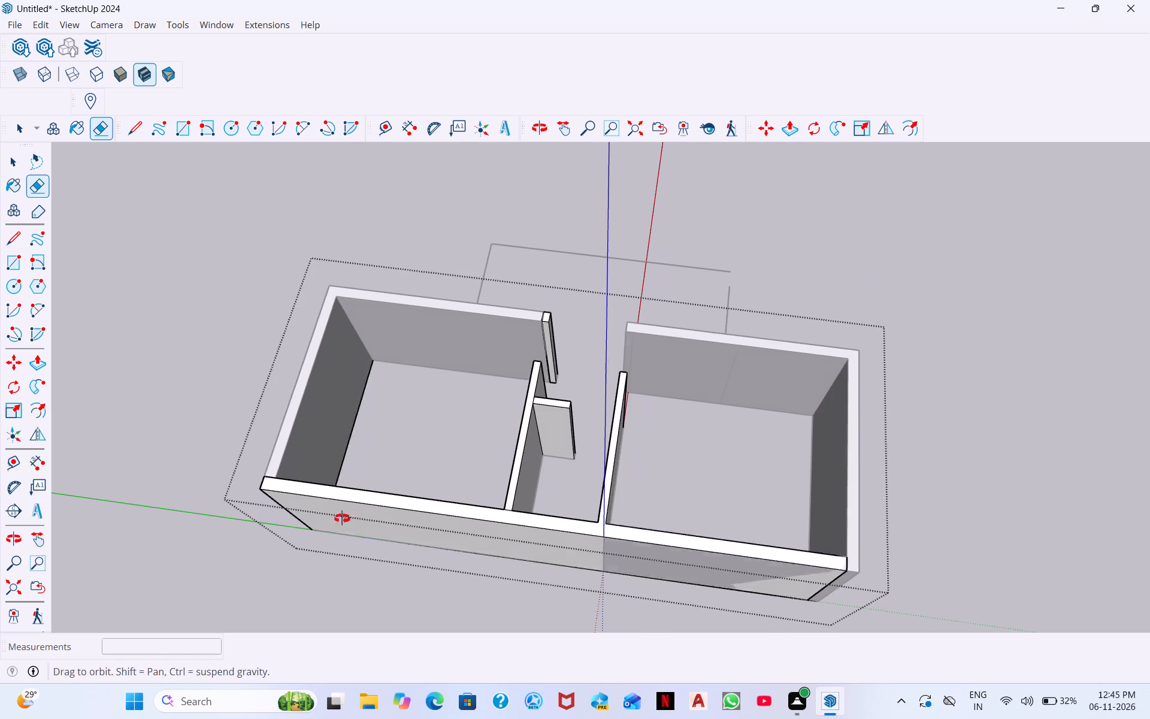
Close the group holding the partitions and rear wall.
{"action": "middle_click_drag", "start_coordinate": [342, 518], "coordinate": [354, 351]}
{"action": "middle_click_drag", "start_coordinate": [614, 555], "coordinate": [335, 578]}
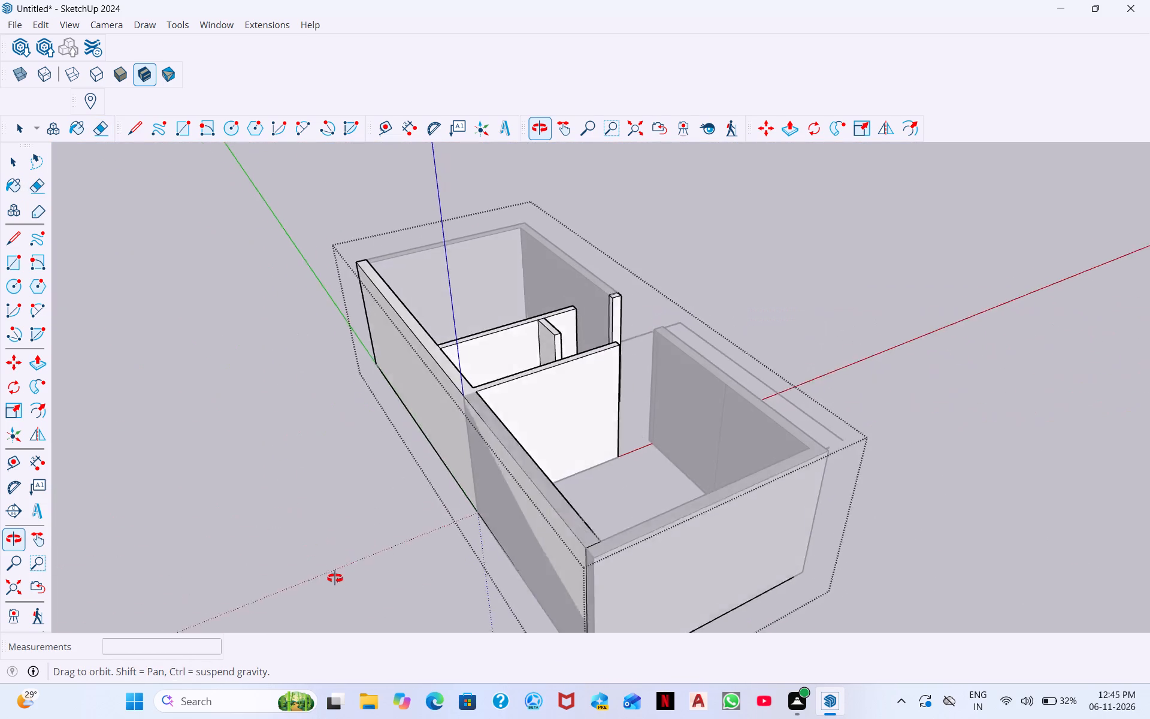
{"action": "middle_click_drag", "start_coordinate": [335, 578], "coordinate": [412, 570]}
{"action": "scroll", "coordinate": [622, 534], "scroll_direction": "down", "scroll_amount": 7}
{"action": "middle_click_drag", "start_coordinate": [778, 579], "coordinate": [688, 542]}
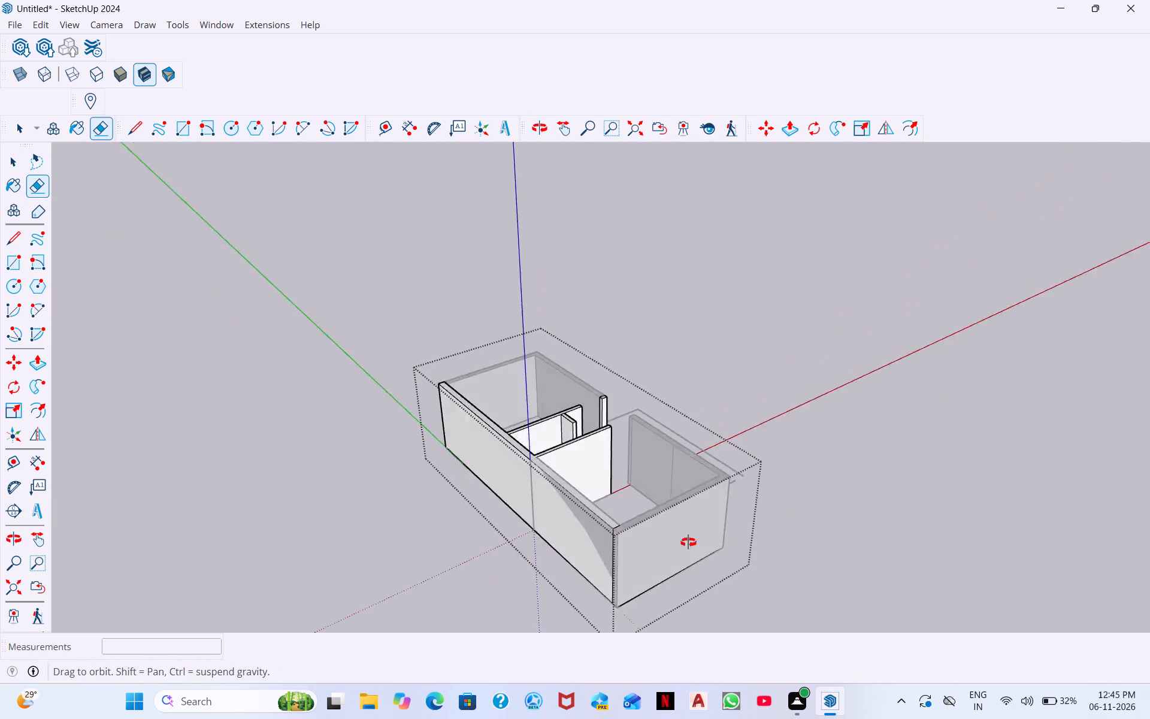
{"action": "middle_click_drag", "start_coordinate": [688, 542], "coordinate": [506, 494]}
{"action": "key", "text": "space"}
{"action": "left_click", "coordinate": [718, 584]}
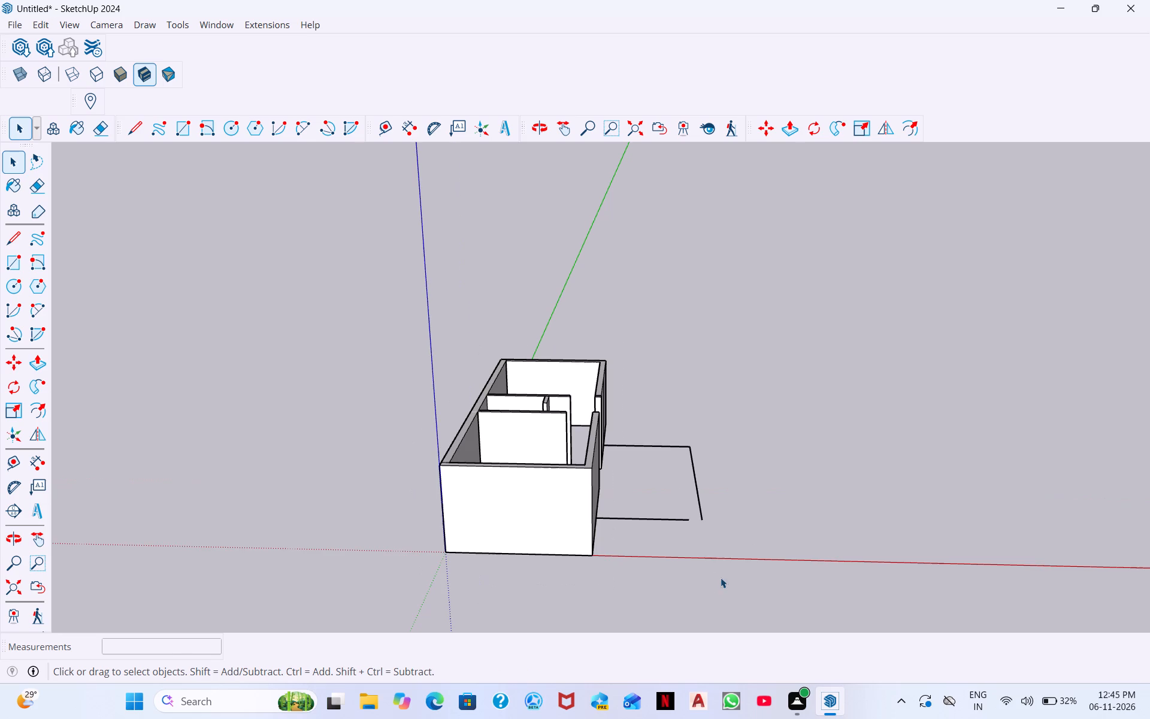
Select the end wall at the origin with its connected geometry to examine which walls and edges are joined to it.
{"action": "double_click", "coordinate": [531, 531]}
{"action": "triple_click", "coordinate": [528, 535]}
{"action": "triple_click", "coordinate": [528, 535]}
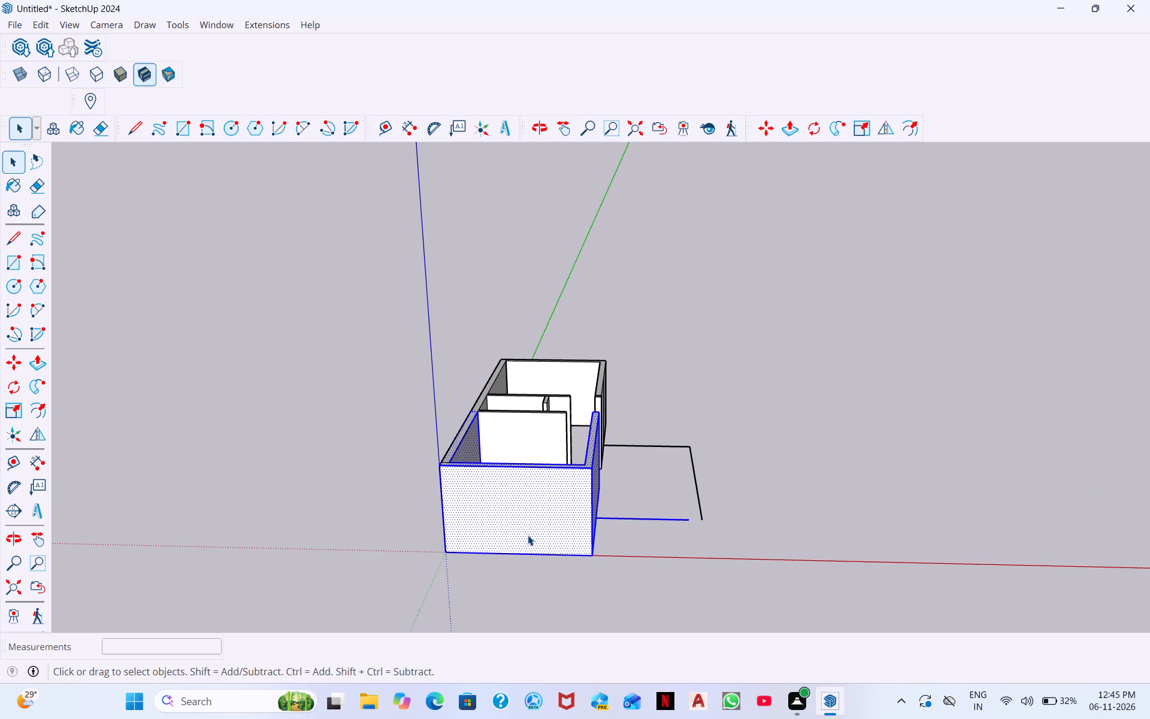
{"action": "double_click", "coordinate": [528, 535]}
{"action": "triple_click", "coordinate": [524, 537]}
{"action": "double_click", "coordinate": [522, 538]}
{"action": "double_click", "coordinate": [562, 537]}
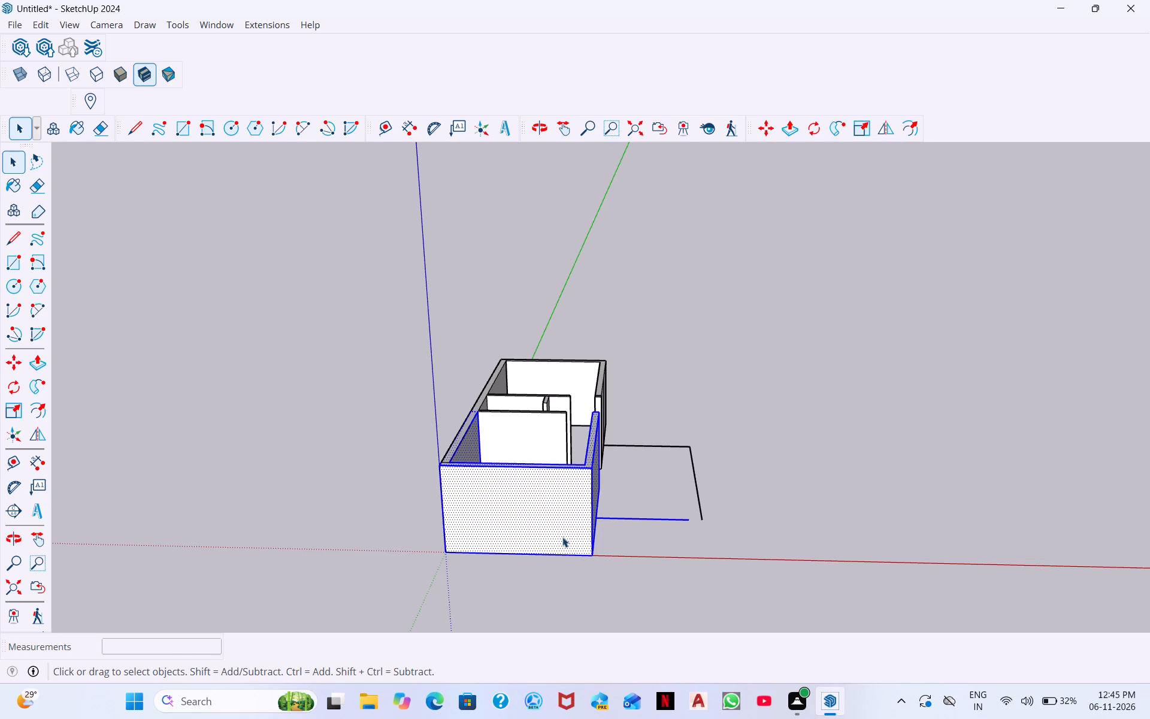
{"action": "double_click", "coordinate": [559, 534]}
{"action": "left_click_drag", "start_coordinate": [586, 513], "coordinate": [549, 522]}
{"action": "double_click", "coordinate": [531, 524]}
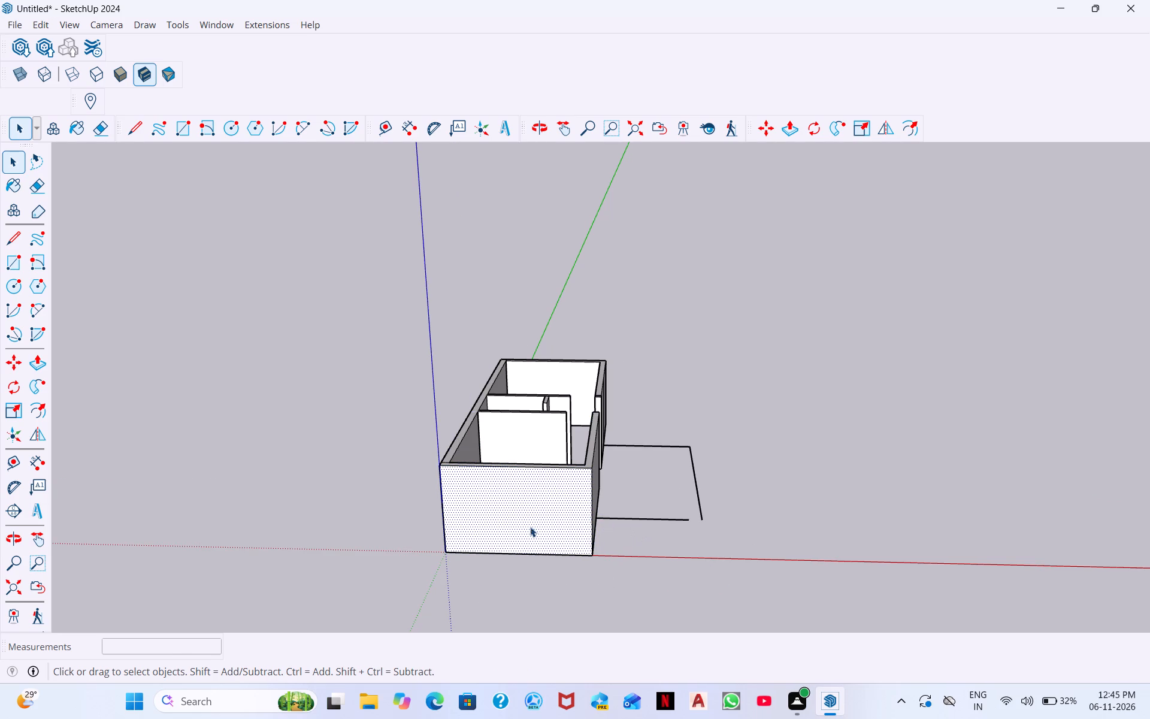
{"action": "left_click", "coordinate": [506, 524]}
{"action": "left_click_drag", "start_coordinate": [643, 550], "coordinate": [407, 480]}
Erase the vertical seam line on the outer face of the front wall, where the ground outline meets it.
{"action": "scroll", "coordinate": [605, 498], "scroll_direction": "down", "scroll_amount": 1}
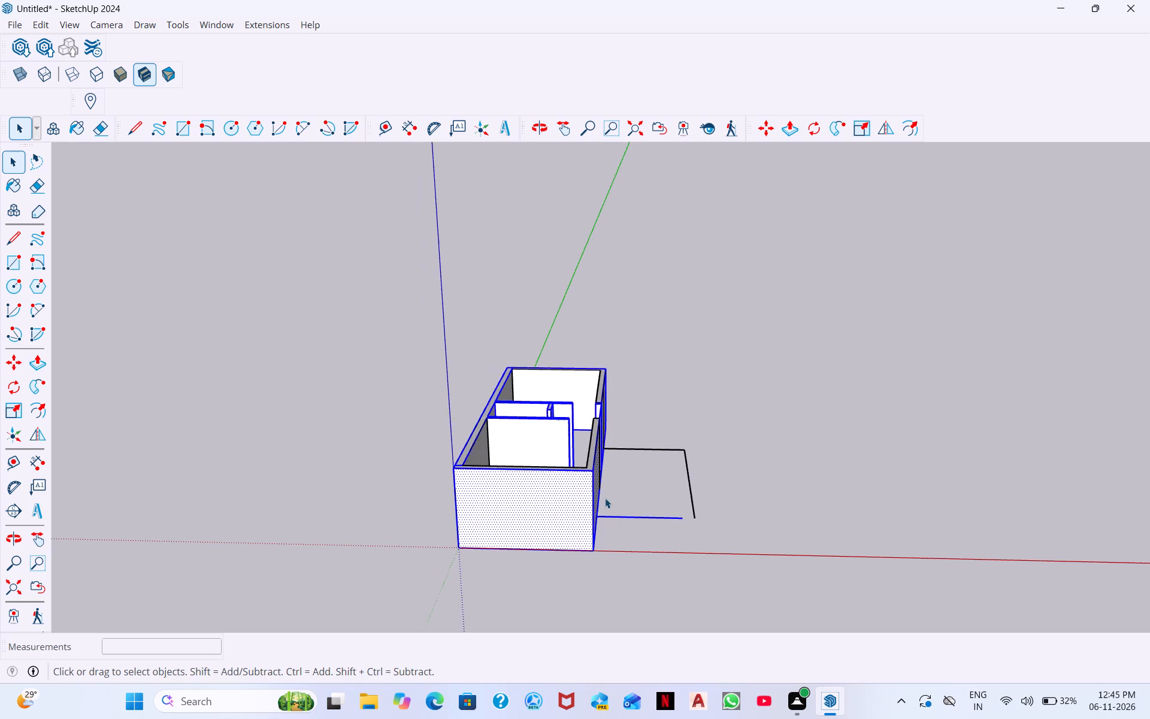
{"action": "scroll", "coordinate": [605, 498], "scroll_direction": "down", "scroll_amount": 3}
{"action": "middle_click_drag", "start_coordinate": [645, 506], "coordinate": [258, 390]}
{"action": "middle_click_drag", "start_coordinate": [730, 550], "coordinate": [495, 505]}
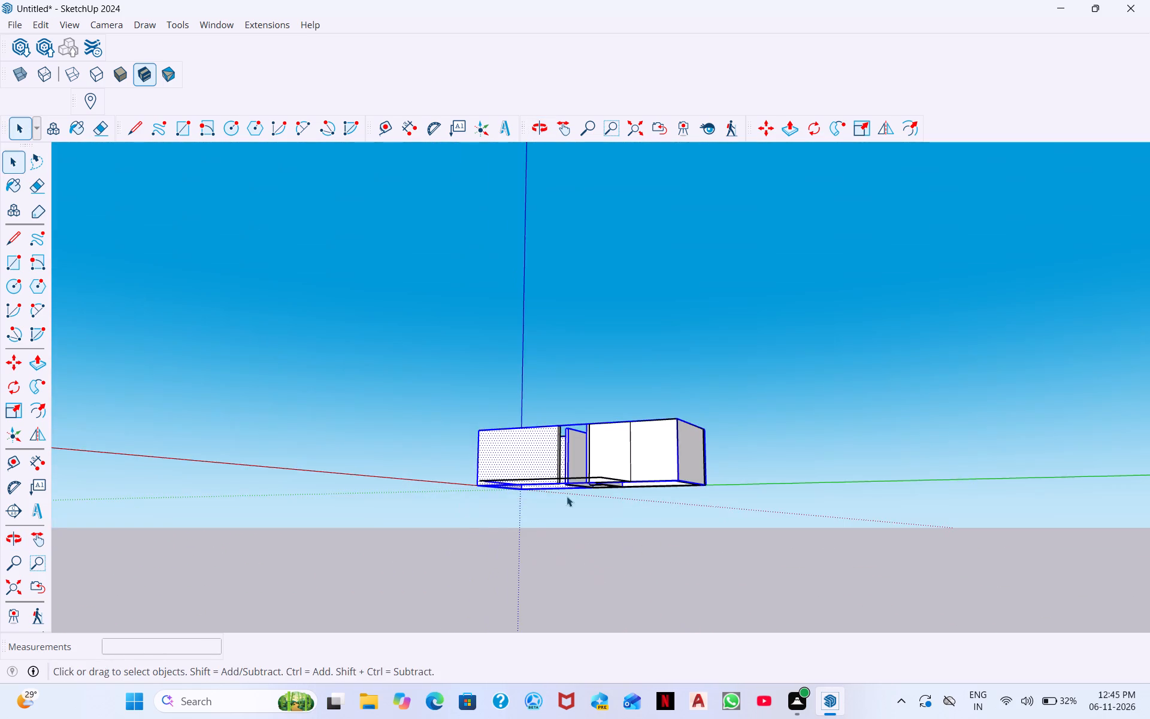
{"action": "middle_click_drag", "start_coordinate": [583, 468], "coordinate": [598, 576]}
{"action": "left_click", "coordinate": [631, 460]}
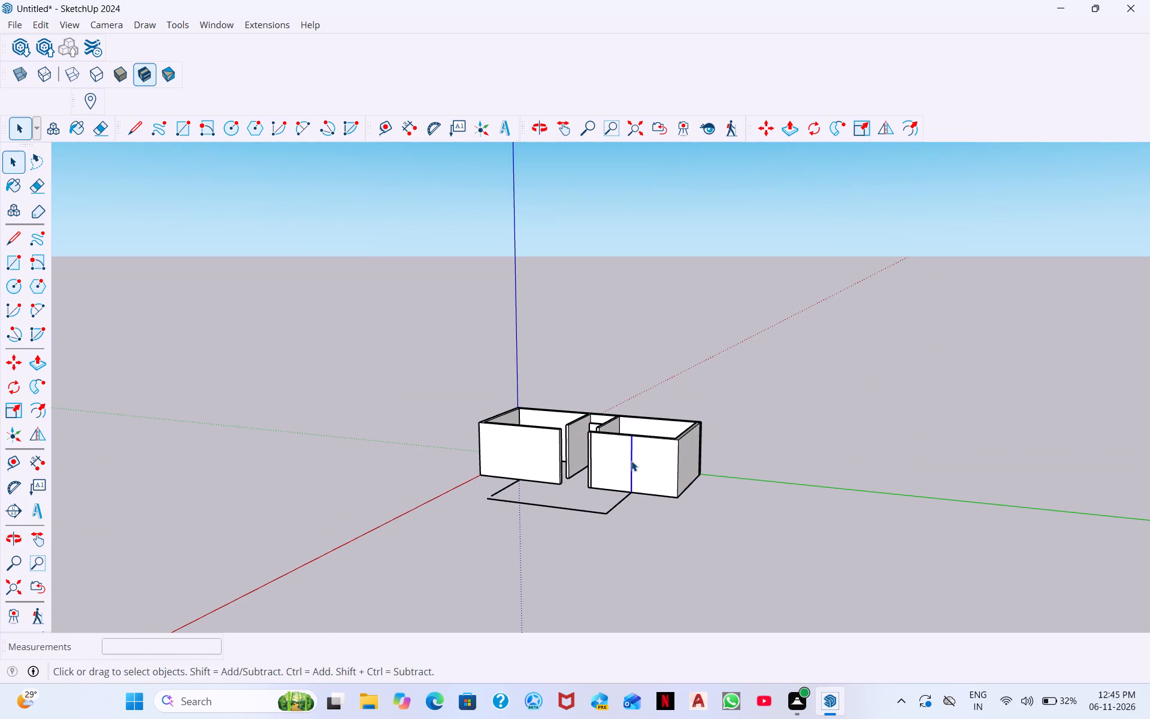
{"action": "right_click", "coordinate": [636, 467]}
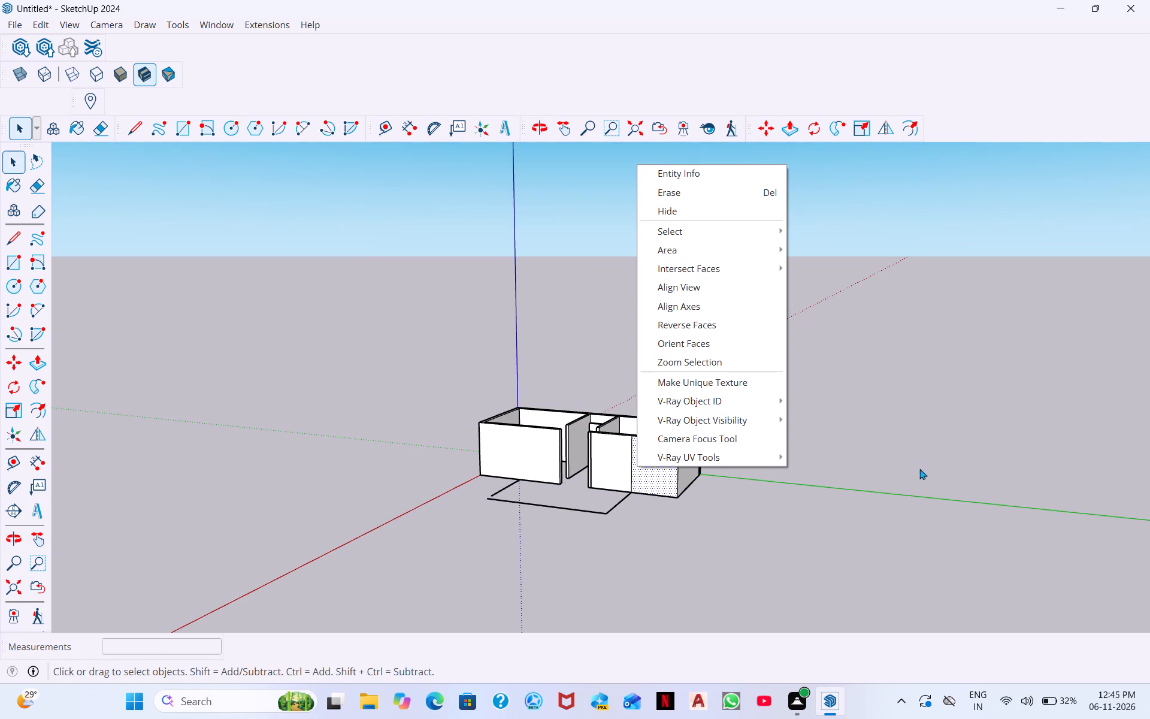
{"action": "left_click", "coordinate": [921, 469]}
{"action": "left_click", "coordinate": [632, 467]}
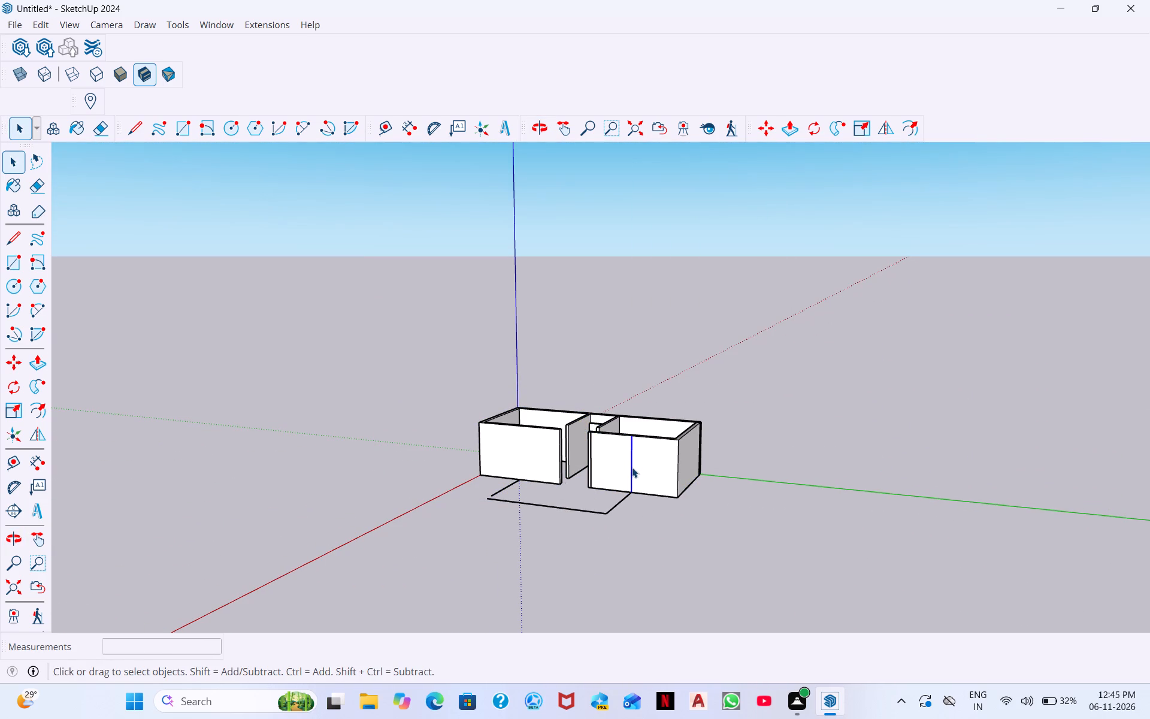
{"action": "left_click", "coordinate": [89, 125]}
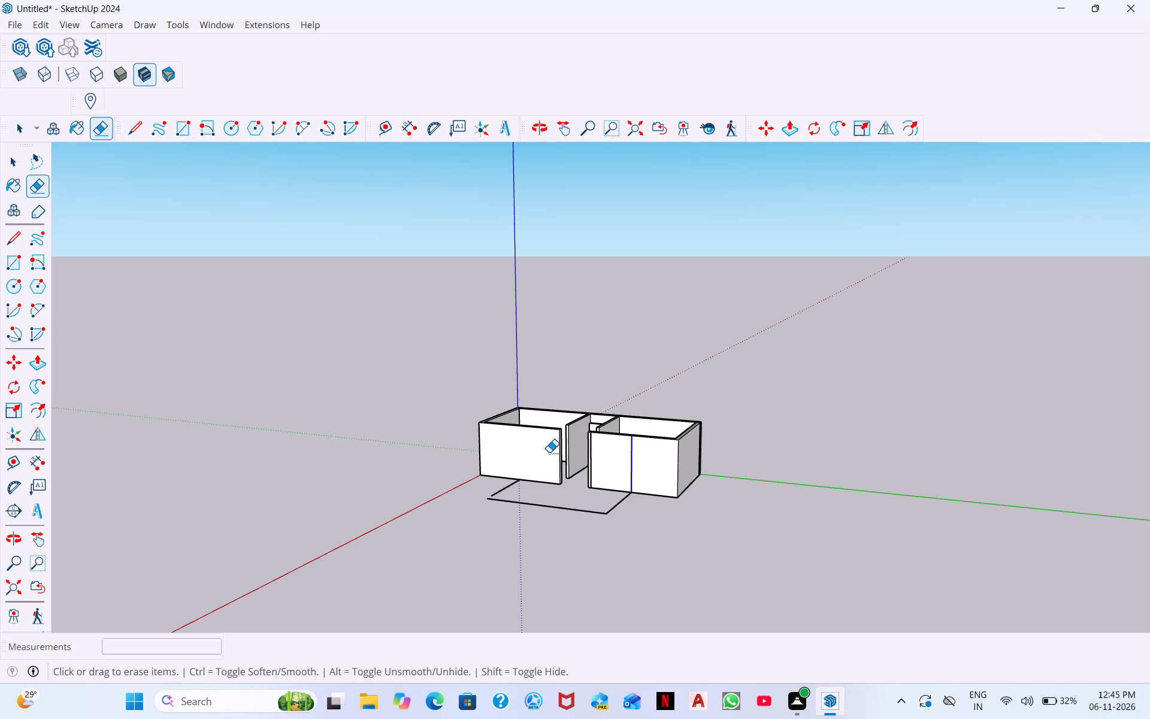
{"action": "left_click", "coordinate": [631, 464]}
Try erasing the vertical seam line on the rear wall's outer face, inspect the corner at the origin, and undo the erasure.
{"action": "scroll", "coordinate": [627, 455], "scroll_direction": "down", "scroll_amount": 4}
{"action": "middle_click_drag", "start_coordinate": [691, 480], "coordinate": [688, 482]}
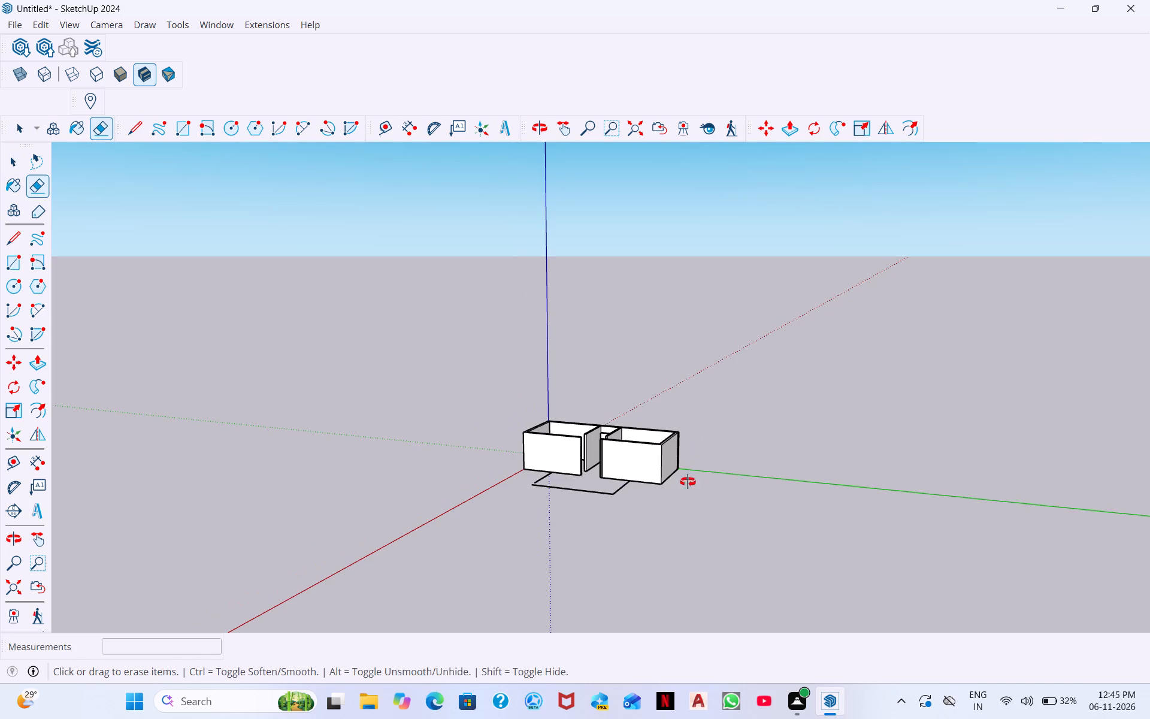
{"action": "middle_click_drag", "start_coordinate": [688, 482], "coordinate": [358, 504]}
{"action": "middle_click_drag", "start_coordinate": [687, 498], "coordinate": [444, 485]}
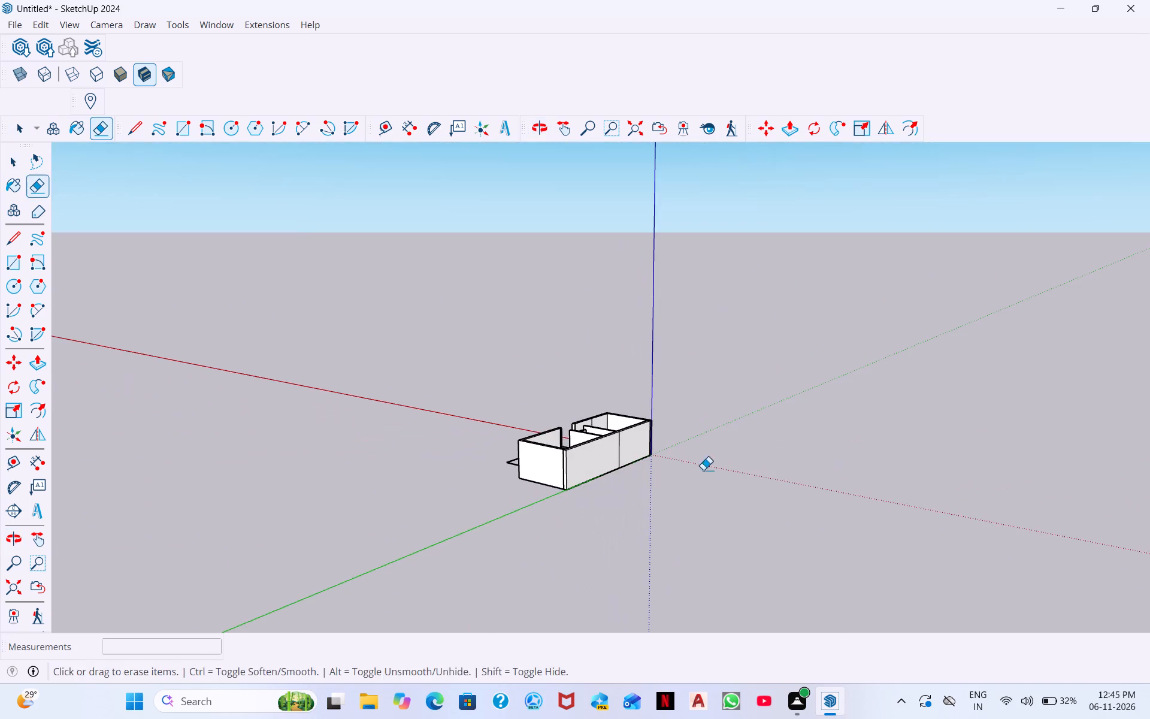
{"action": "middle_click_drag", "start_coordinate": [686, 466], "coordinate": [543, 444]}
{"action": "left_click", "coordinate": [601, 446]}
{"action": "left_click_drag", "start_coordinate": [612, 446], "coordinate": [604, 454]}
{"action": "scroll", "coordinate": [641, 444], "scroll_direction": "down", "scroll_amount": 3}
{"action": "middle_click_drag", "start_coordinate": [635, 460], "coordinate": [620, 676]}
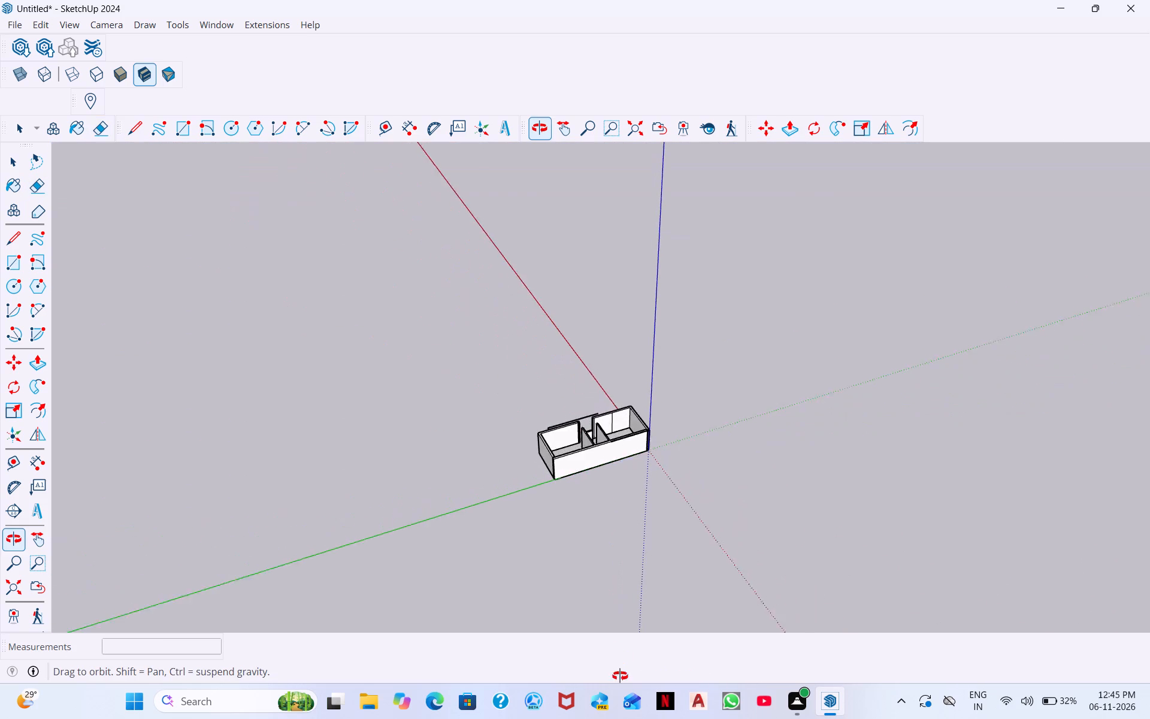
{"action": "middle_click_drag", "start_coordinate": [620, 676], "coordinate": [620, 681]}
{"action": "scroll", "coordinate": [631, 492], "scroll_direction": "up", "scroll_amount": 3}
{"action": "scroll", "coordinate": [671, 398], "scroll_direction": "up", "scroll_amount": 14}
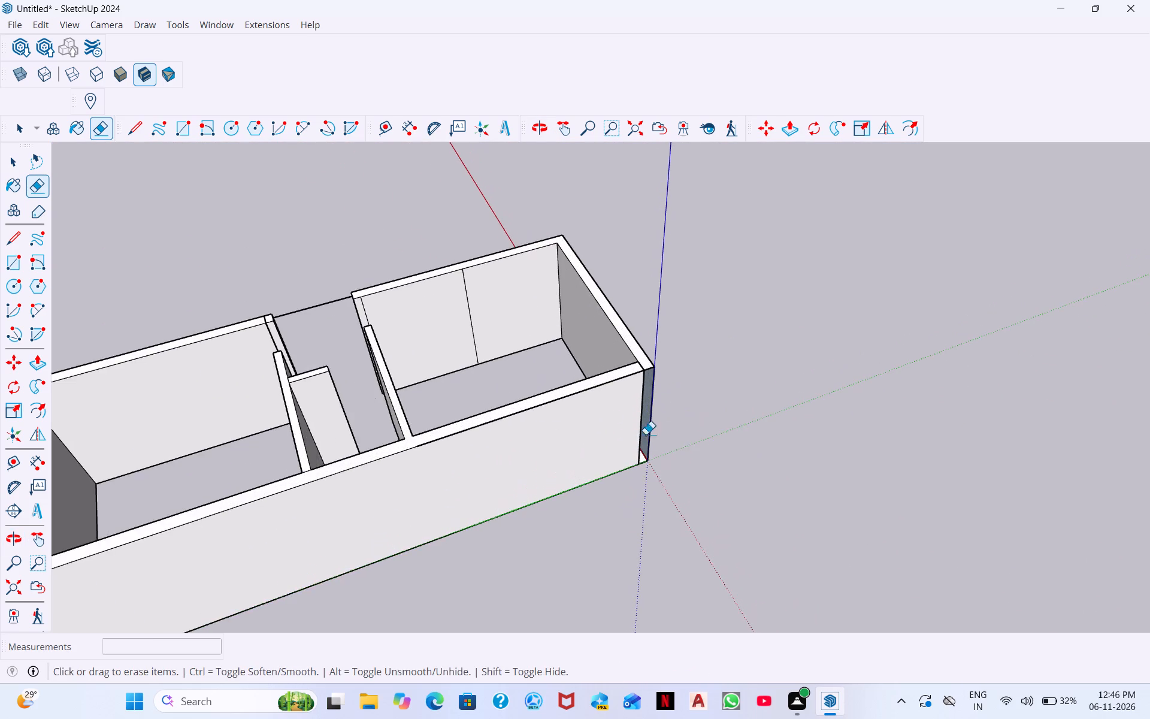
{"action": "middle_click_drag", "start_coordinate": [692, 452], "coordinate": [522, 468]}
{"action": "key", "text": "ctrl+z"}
Select the rear wall's outer face and corner strip near the origin to examine which geometry is connected.
{"action": "scroll", "coordinate": [408, 419], "scroll_direction": "up", "scroll_amount": 5}
{"action": "middle_click_drag", "start_coordinate": [457, 394], "coordinate": [265, 593]}
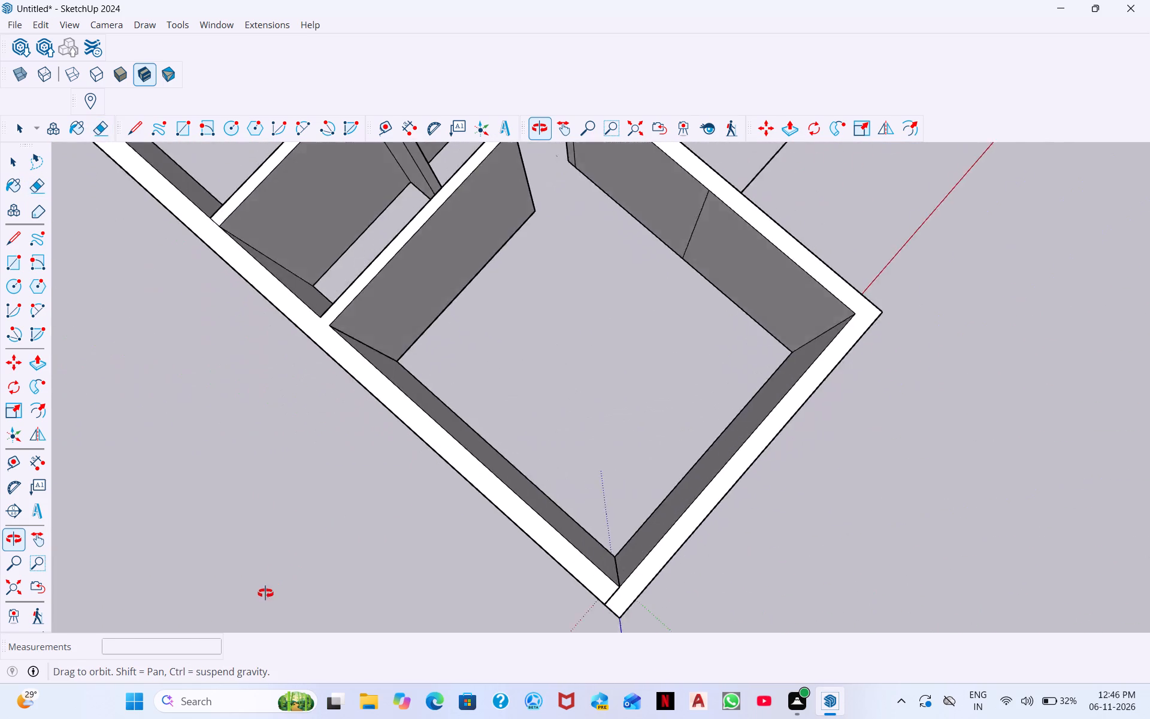
{"action": "middle_click_drag", "start_coordinate": [265, 593], "coordinate": [480, 318]}
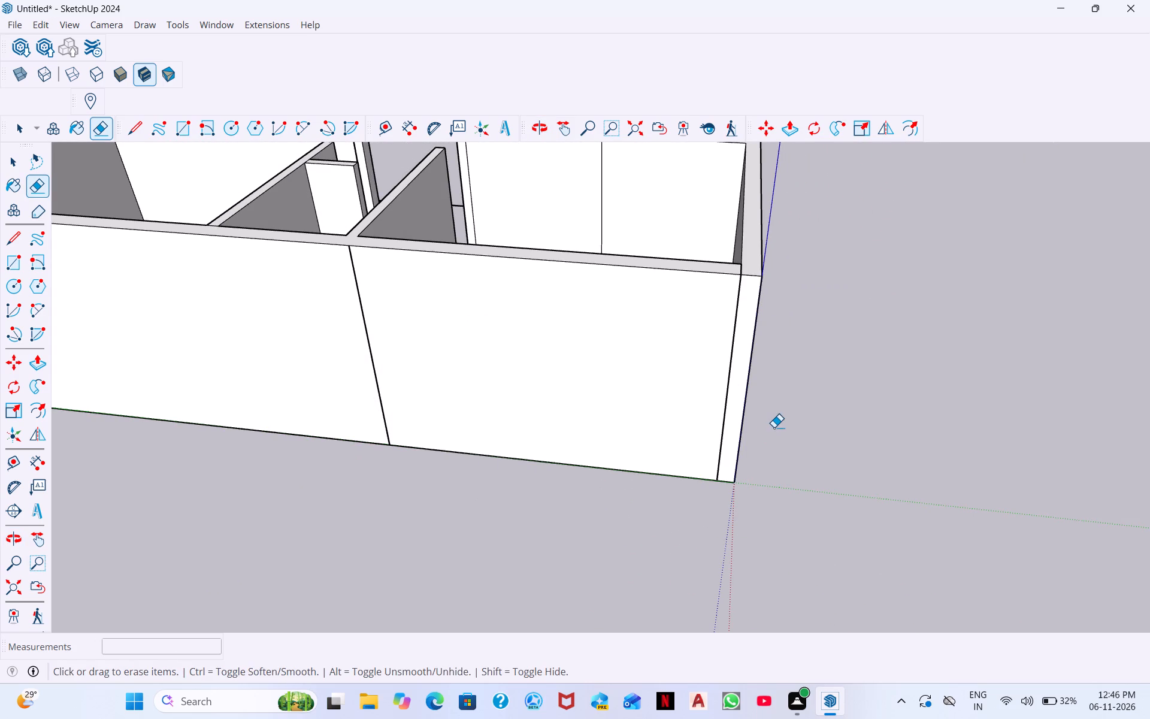
{"action": "key", "text": "space"}
{"action": "triple_click", "coordinate": [736, 421]}
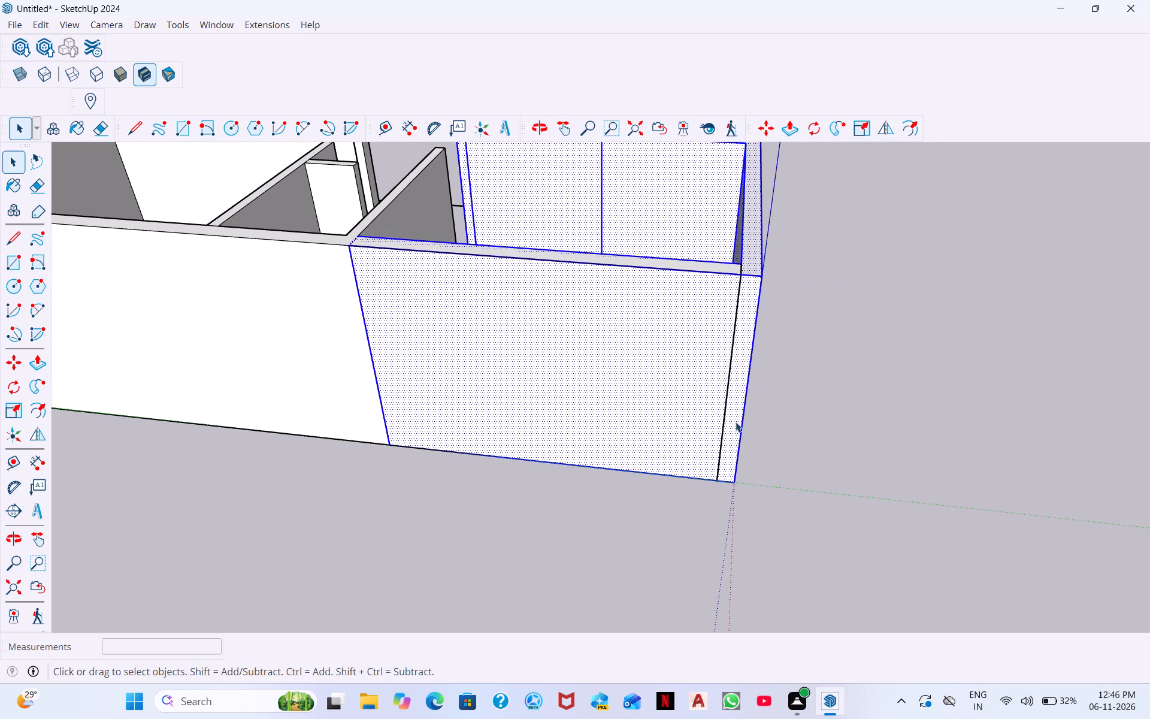
{"action": "triple_click", "coordinate": [736, 422]}
{"action": "left_click", "coordinate": [736, 422]}
{"action": "triple_click", "coordinate": [694, 419]}
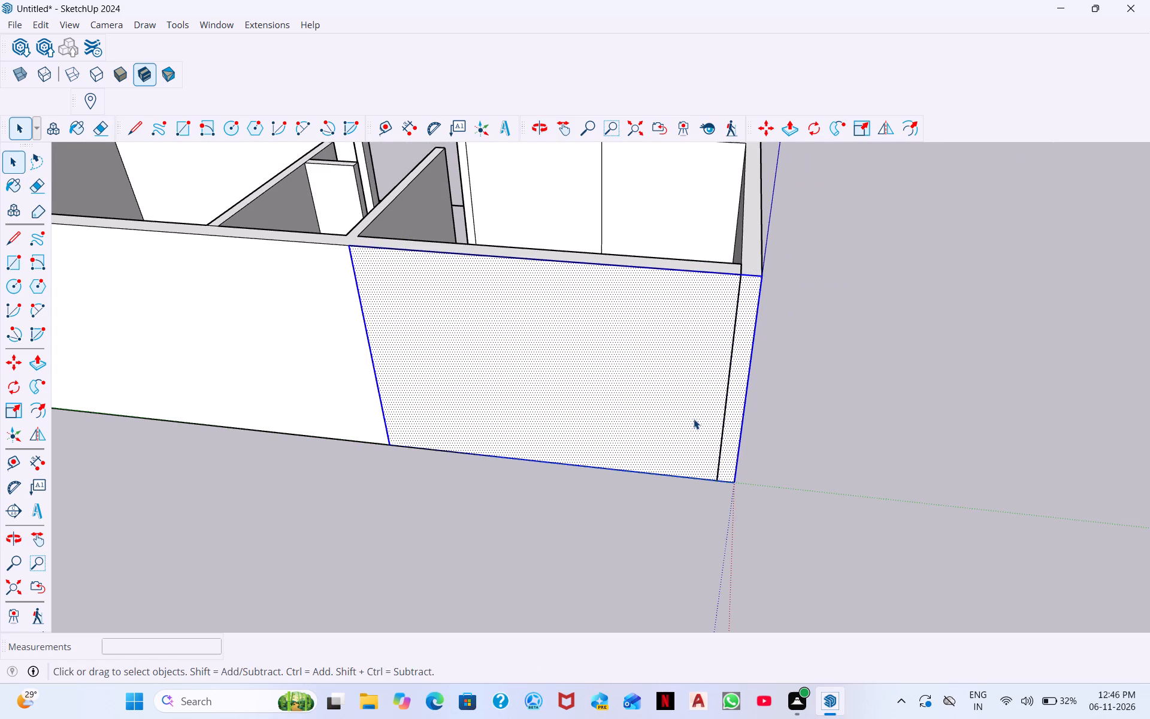
{"action": "left_click_drag", "start_coordinate": [741, 498], "coordinate": [646, 300]}
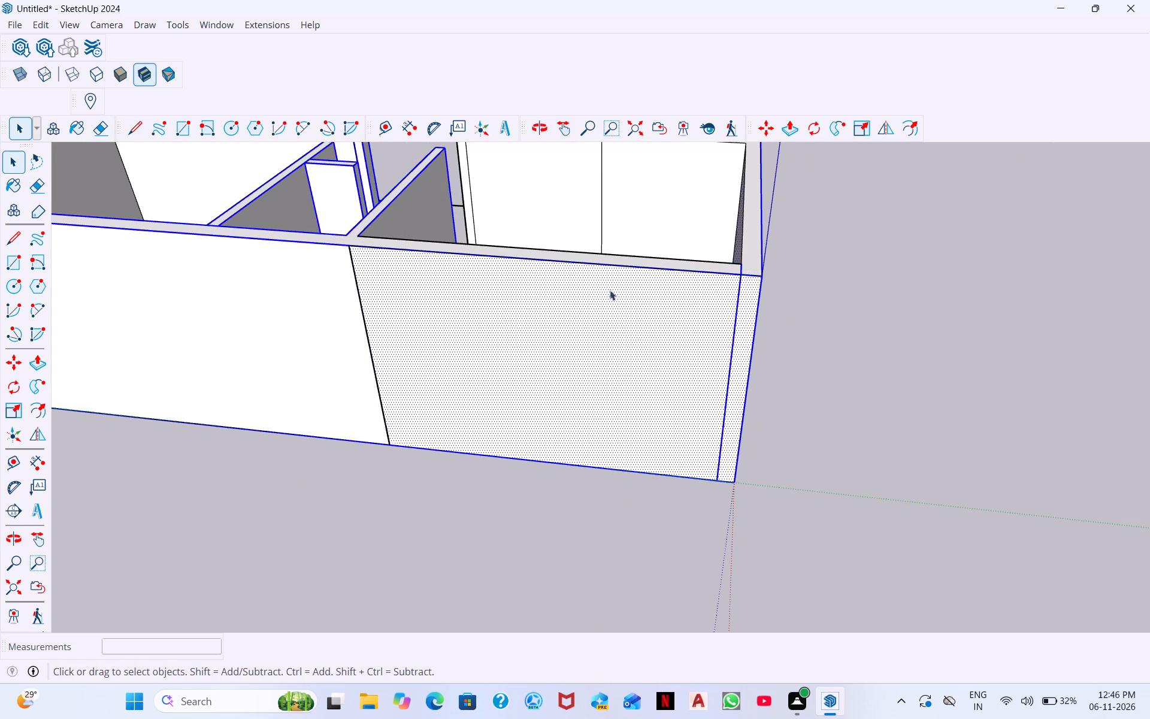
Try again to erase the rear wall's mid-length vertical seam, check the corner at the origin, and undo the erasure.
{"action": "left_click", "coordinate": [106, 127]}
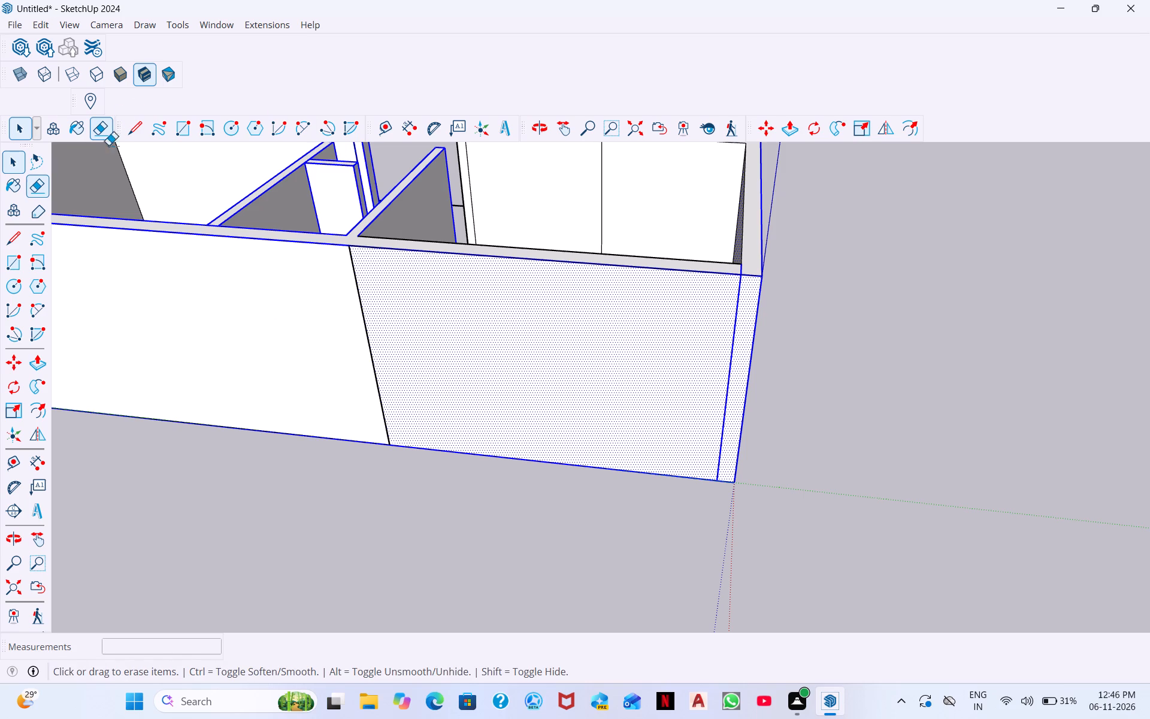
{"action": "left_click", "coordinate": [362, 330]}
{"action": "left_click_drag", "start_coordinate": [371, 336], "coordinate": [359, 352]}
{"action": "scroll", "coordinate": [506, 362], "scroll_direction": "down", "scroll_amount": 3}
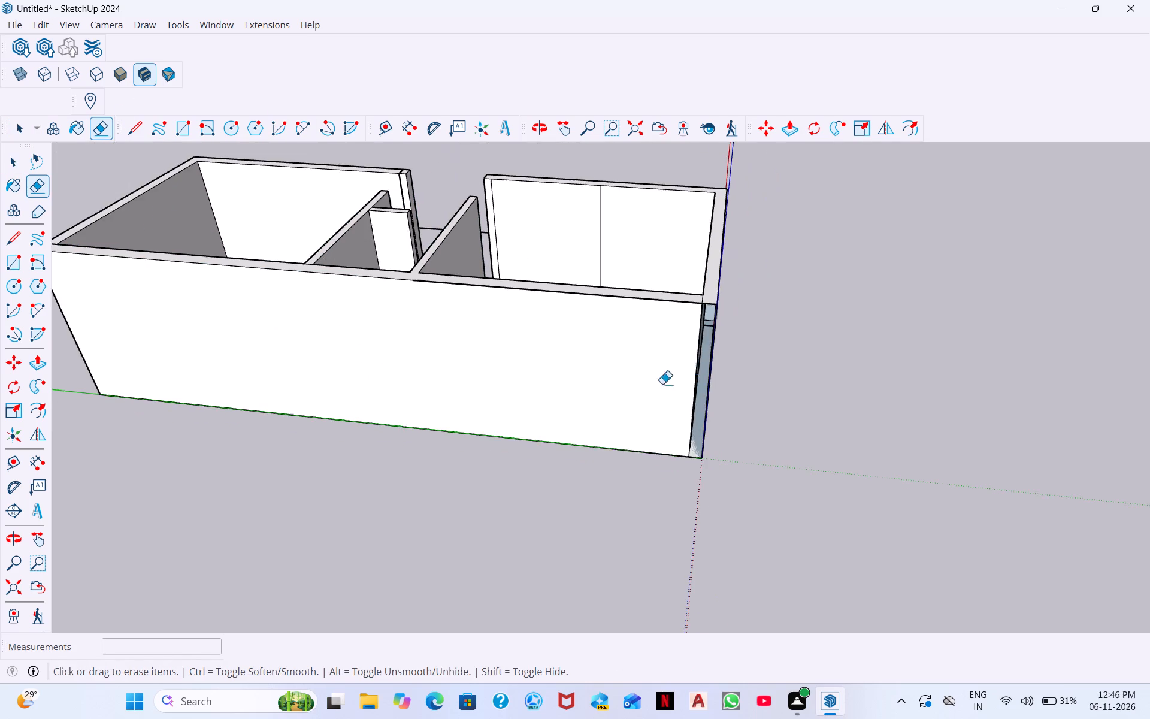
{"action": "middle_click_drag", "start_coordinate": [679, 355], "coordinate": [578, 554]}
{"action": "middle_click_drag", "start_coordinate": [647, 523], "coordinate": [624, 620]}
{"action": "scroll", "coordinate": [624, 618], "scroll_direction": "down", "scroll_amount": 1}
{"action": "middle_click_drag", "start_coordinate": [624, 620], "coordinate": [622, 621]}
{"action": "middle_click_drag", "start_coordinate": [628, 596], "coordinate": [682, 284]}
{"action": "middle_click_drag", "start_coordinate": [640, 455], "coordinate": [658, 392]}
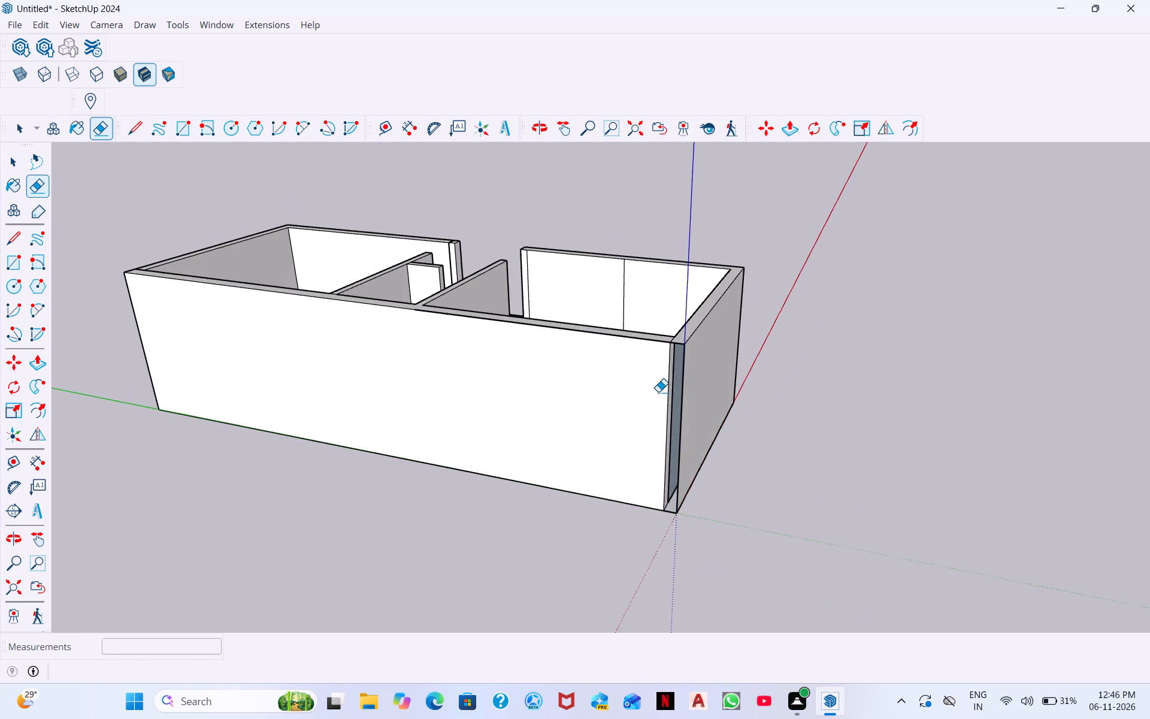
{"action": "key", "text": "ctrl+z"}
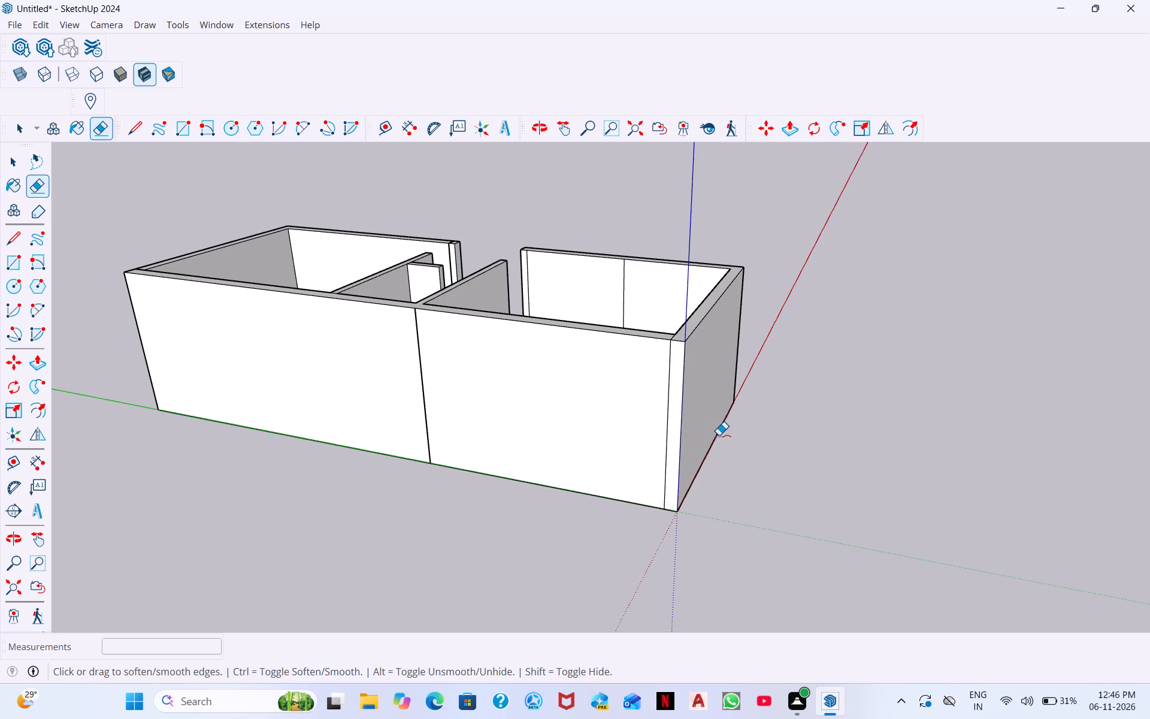
Open the partition group to examine the overlapping rear wall faces, and close it again.
{"action": "scroll", "coordinate": [718, 389], "scroll_direction": "down", "scroll_amount": 5}
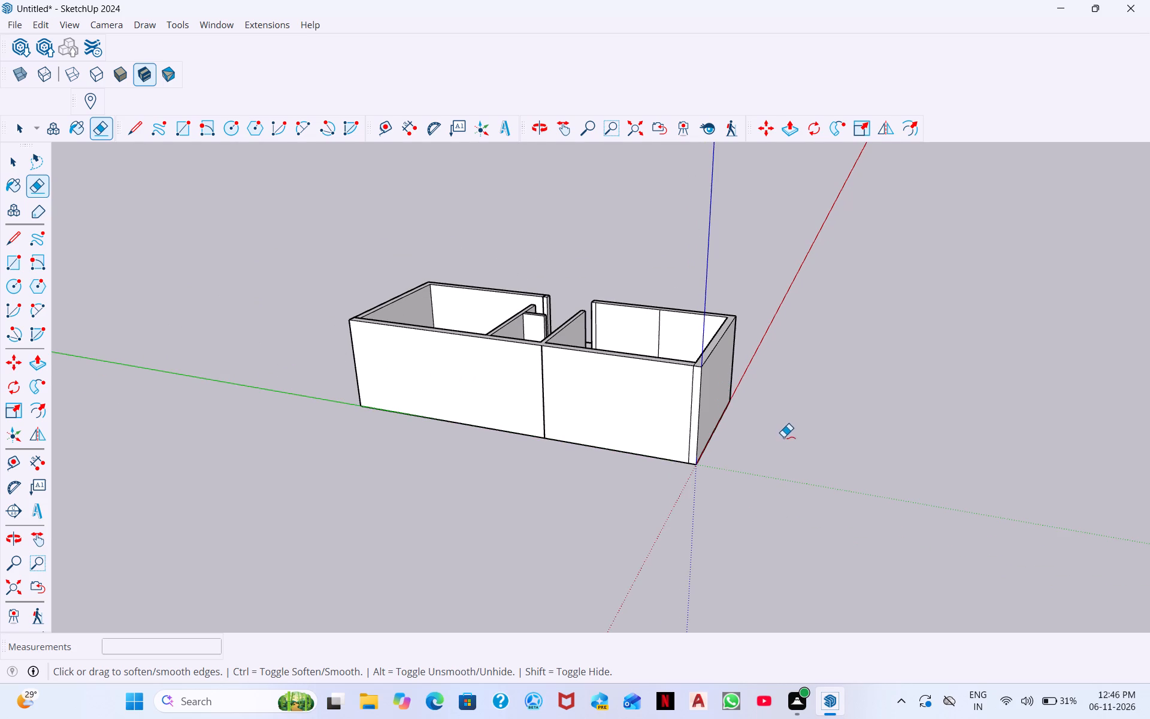
{"action": "key", "text": "space"}
{"action": "left_click_drag", "start_coordinate": [769, 491], "coordinate": [588, 342]}
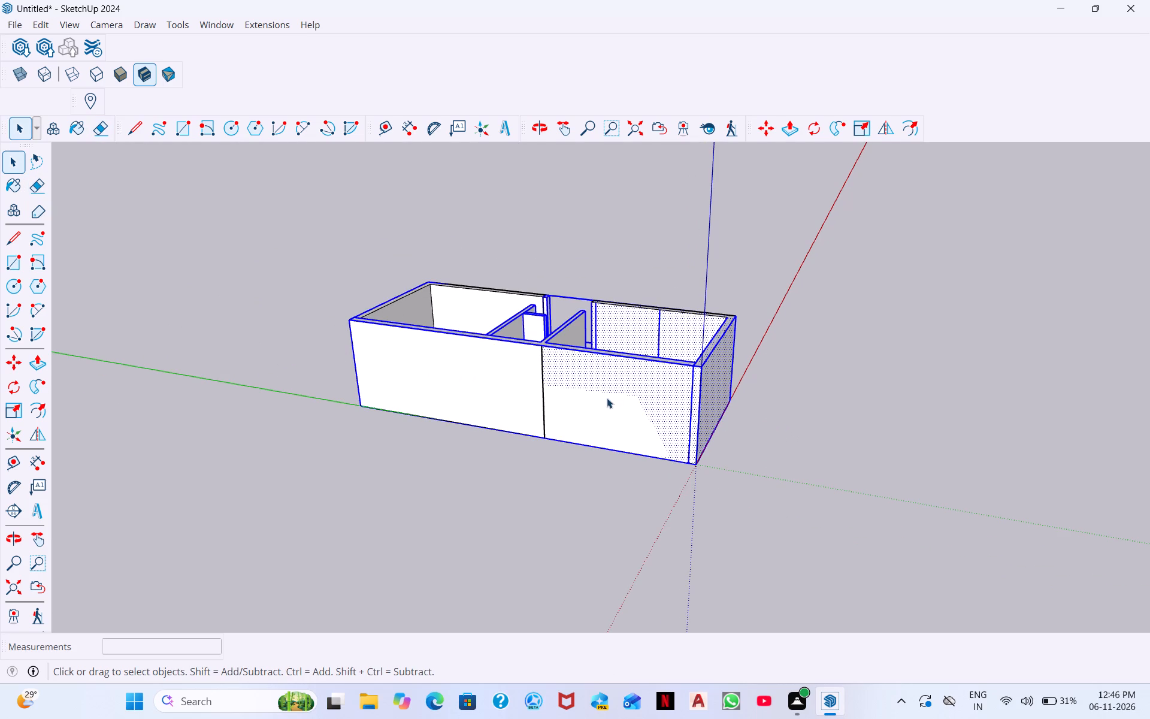
{"action": "key", "text": "space"}
{"action": "key", "text": "space"}
{"action": "key", "text": "space"}
{"action": "key", "text": "space"}
{"action": "left_click_drag", "start_coordinate": [646, 423], "coordinate": [580, 404]}
{"action": "double_click", "coordinate": [539, 407]}
{"action": "left_click", "coordinate": [556, 418]}
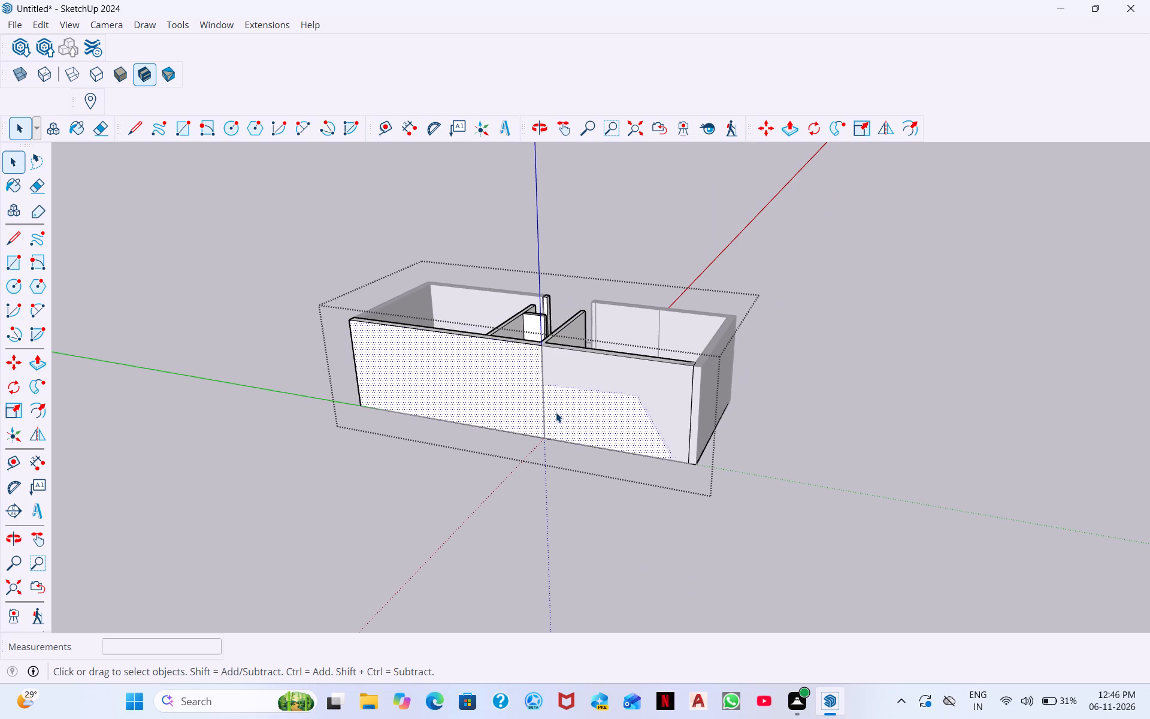
{"action": "left_click", "coordinate": [733, 401]}
{"action": "left_click", "coordinate": [728, 411]}
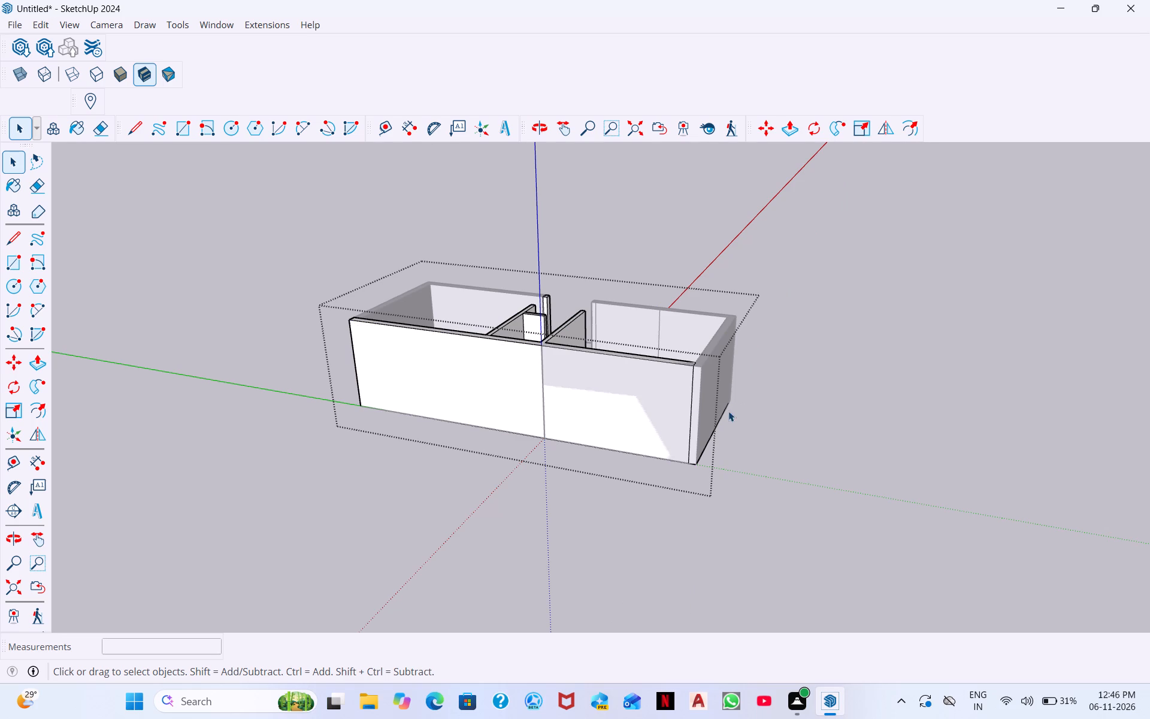
{"action": "key", "text": "space"}
{"action": "key", "text": "Escape"}
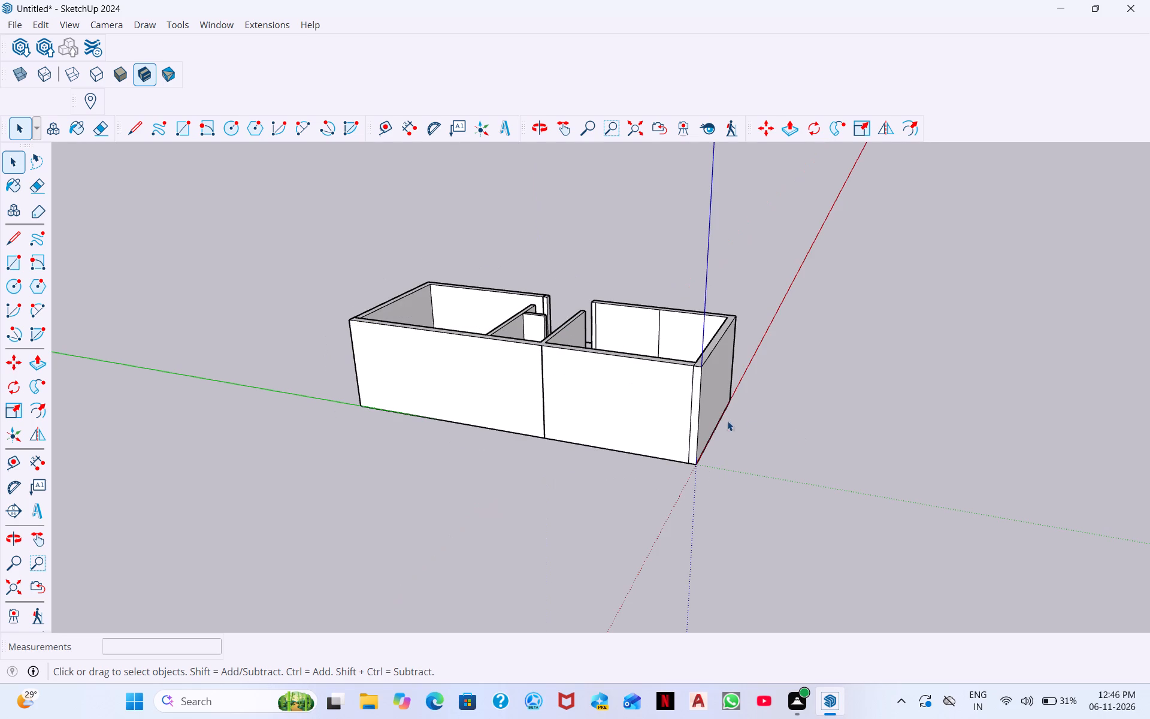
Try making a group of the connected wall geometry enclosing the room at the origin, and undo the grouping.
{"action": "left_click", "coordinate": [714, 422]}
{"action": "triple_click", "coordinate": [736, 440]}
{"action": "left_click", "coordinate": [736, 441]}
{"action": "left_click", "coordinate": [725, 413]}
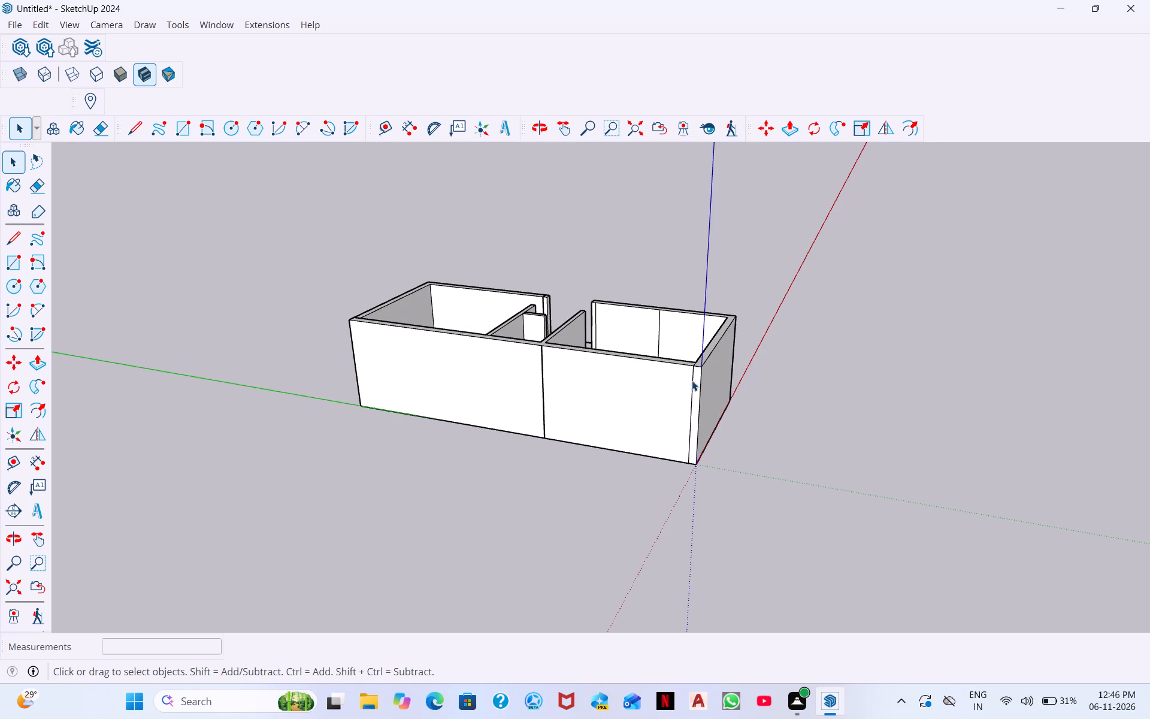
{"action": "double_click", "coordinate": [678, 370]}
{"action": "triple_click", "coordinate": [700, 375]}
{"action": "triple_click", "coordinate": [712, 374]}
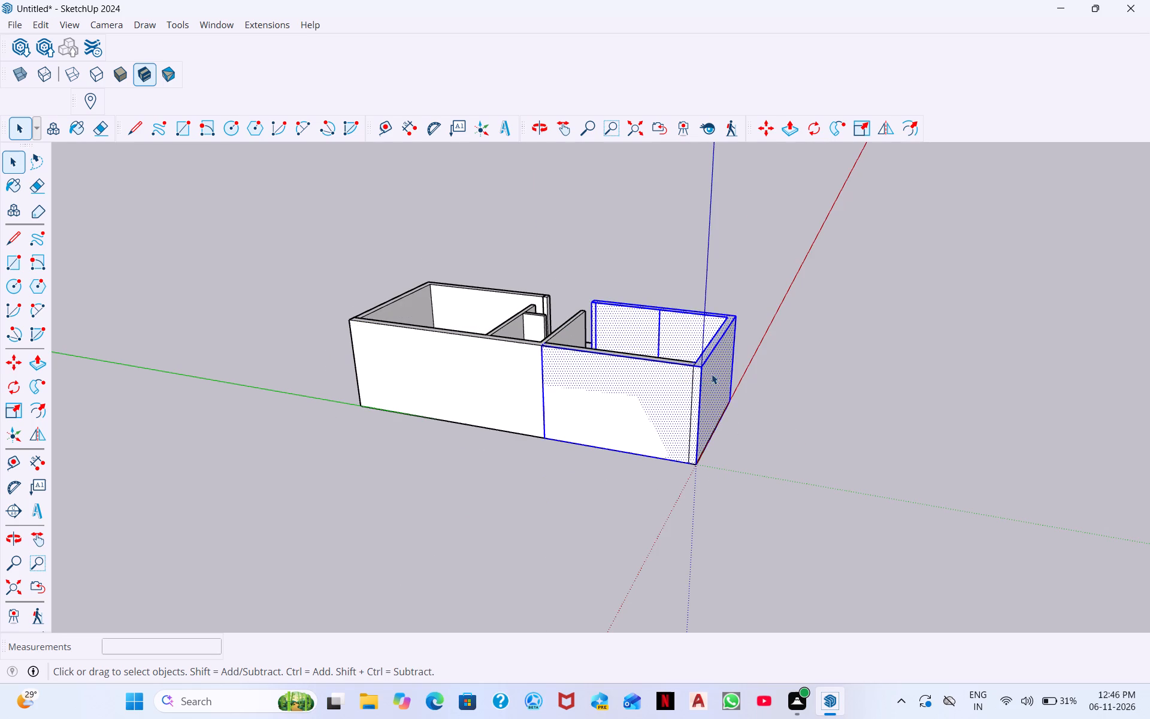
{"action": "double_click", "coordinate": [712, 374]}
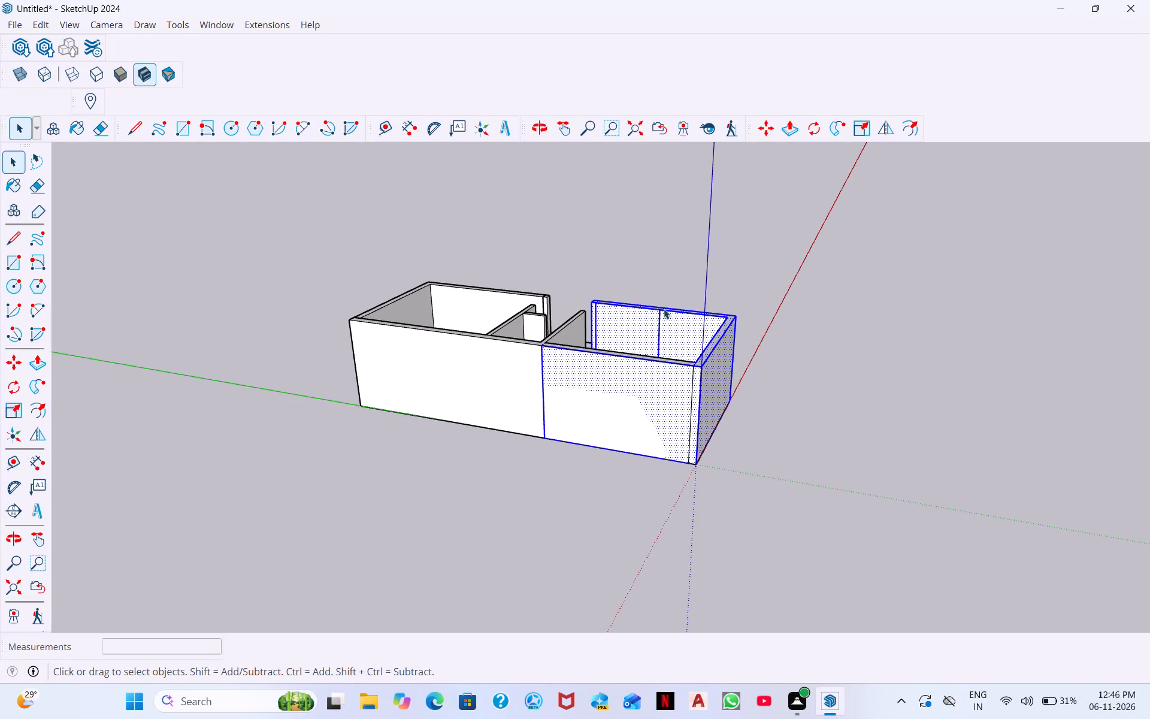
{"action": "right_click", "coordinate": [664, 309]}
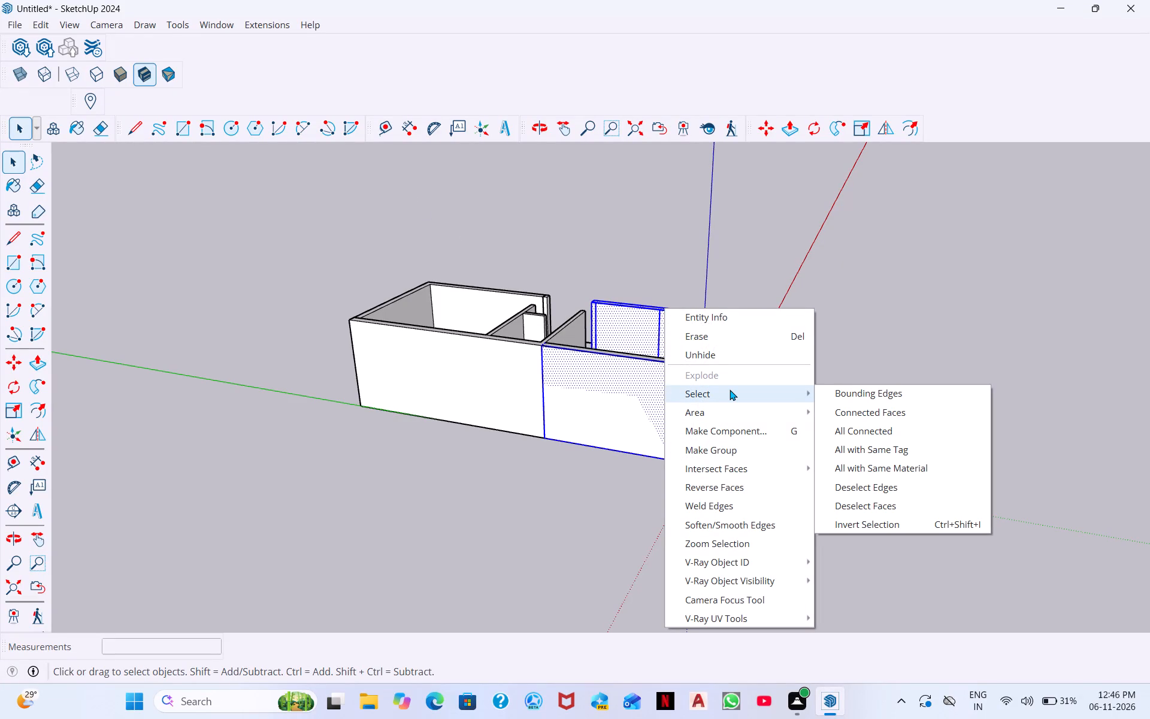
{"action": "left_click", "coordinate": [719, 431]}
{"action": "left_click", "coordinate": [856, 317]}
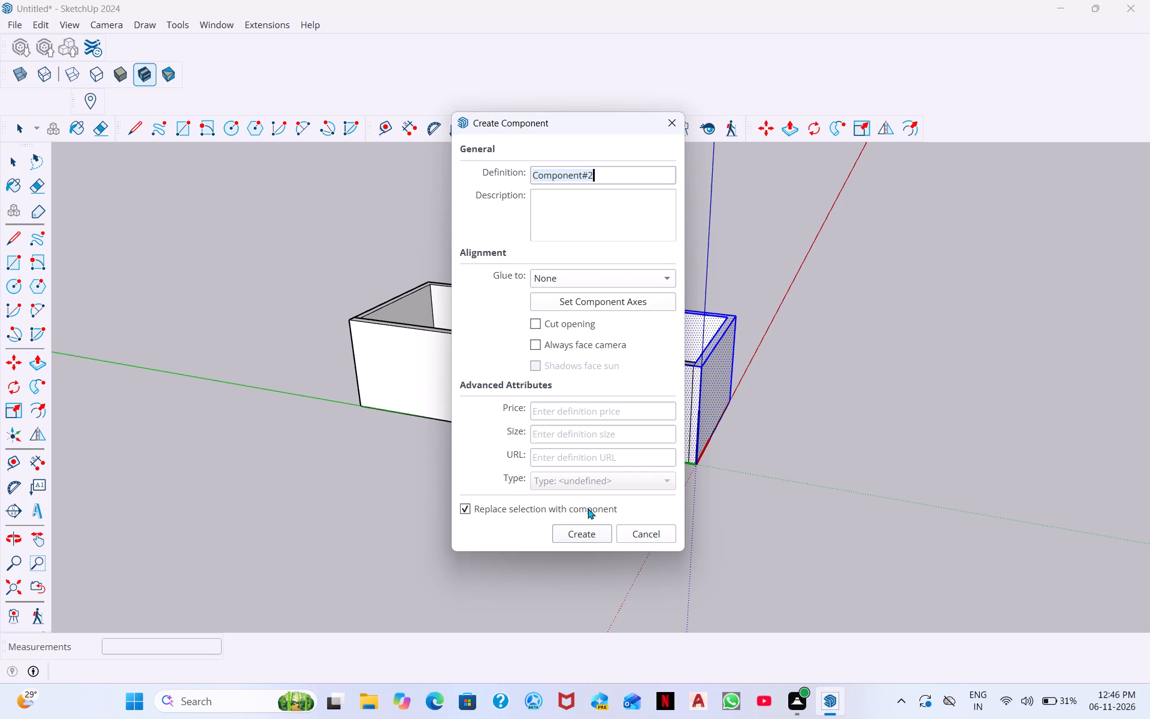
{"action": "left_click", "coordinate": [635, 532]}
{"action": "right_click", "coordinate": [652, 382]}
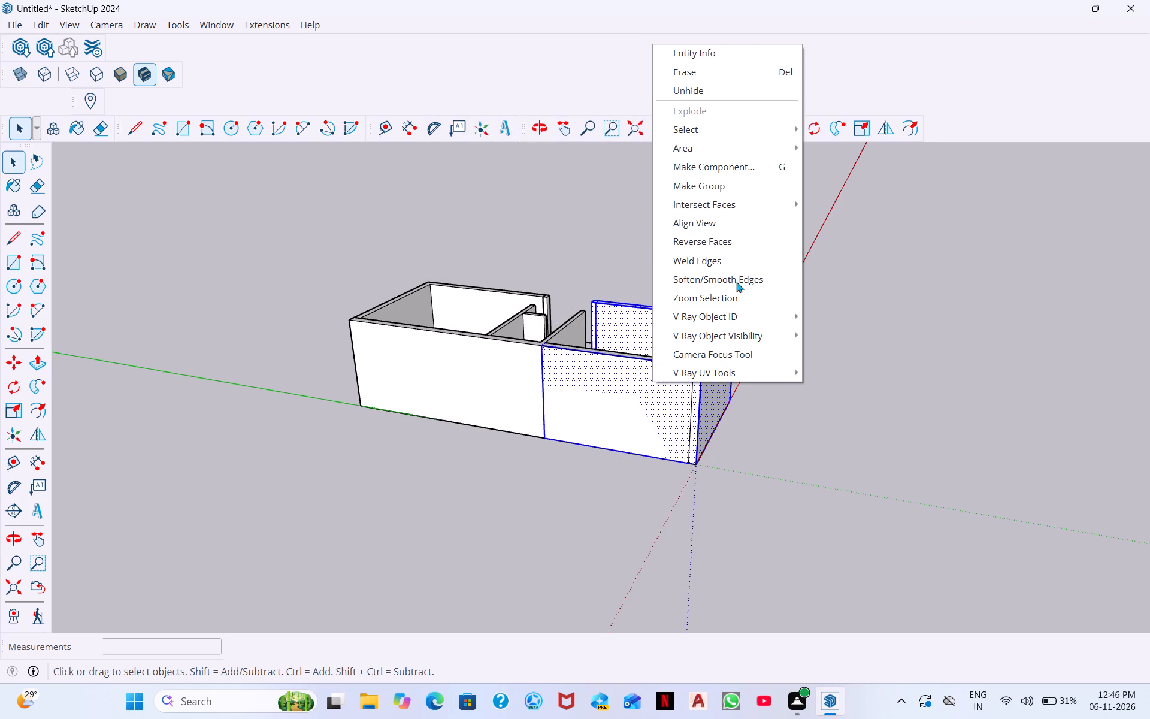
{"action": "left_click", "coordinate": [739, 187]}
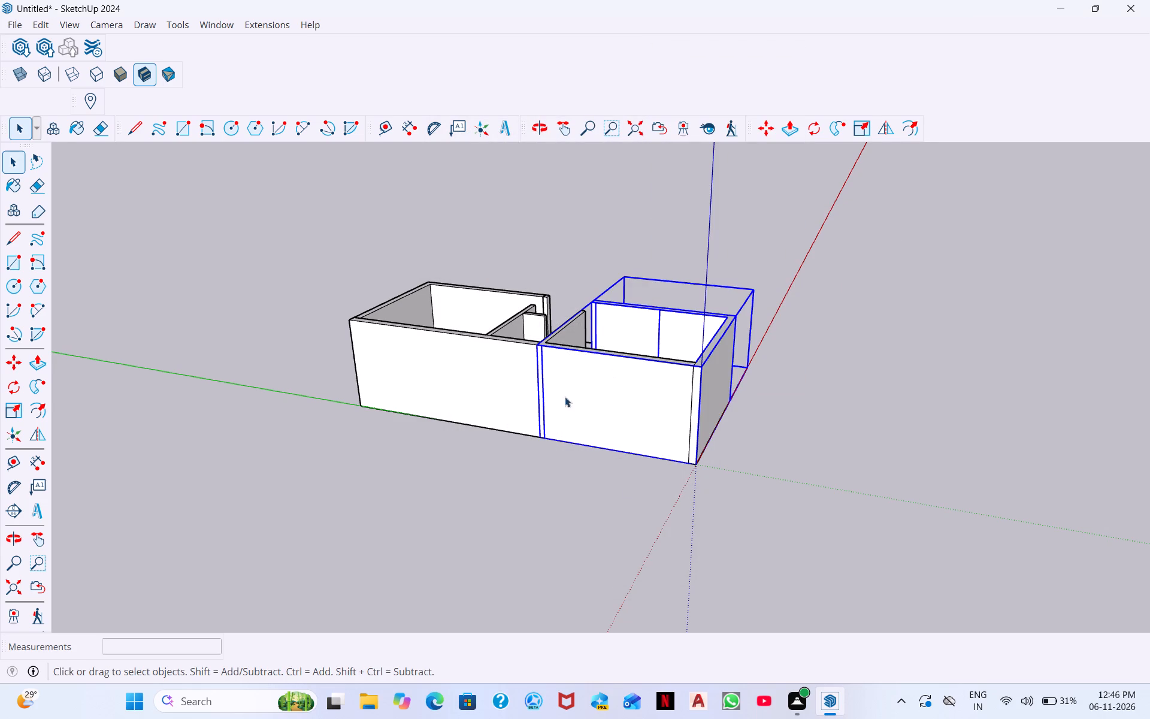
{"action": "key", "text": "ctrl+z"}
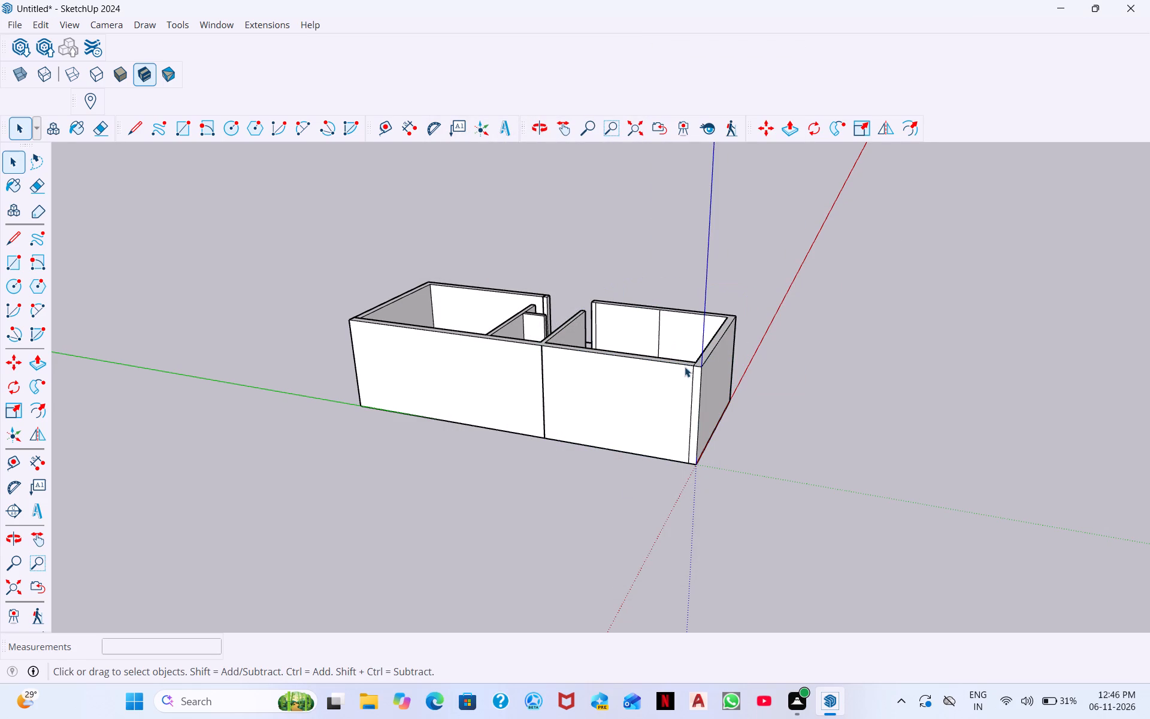
Examine the opposite side of the model, including the partitions, the wall ends at the opening and the seam beside it.
{"action": "middle_click_drag", "start_coordinate": [687, 424], "coordinate": [377, 340]}
{"action": "middle_click_drag", "start_coordinate": [756, 427], "coordinate": [373, 437]}
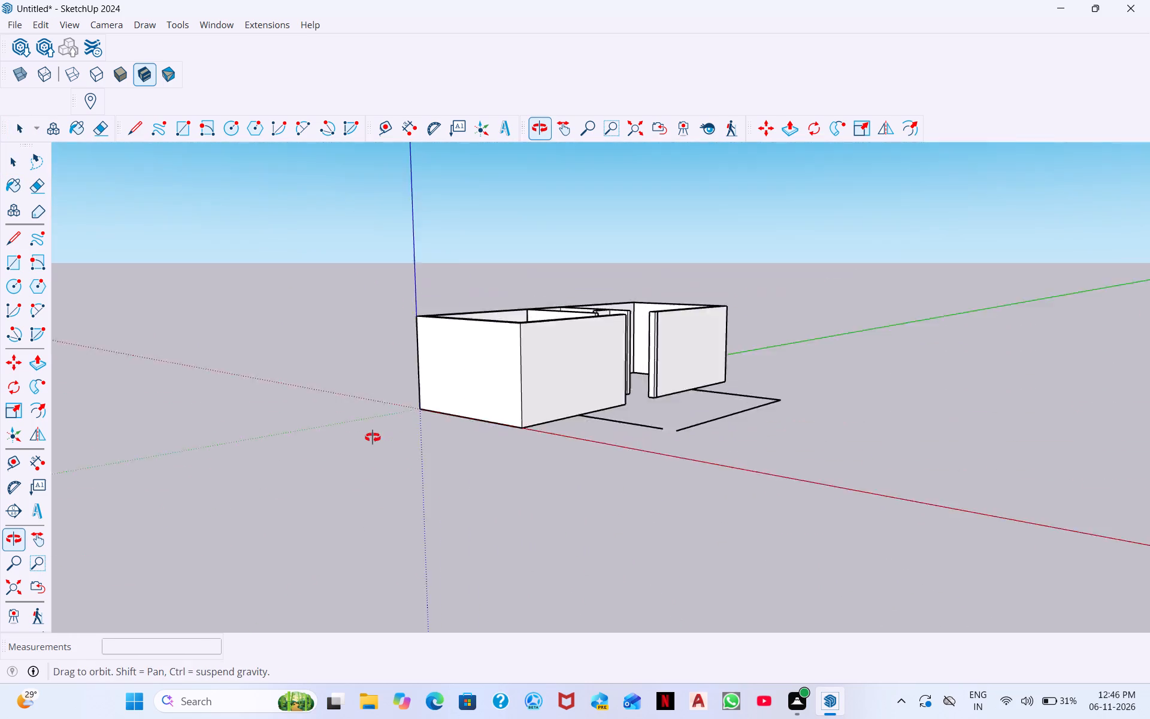
{"action": "middle_click_drag", "start_coordinate": [373, 437], "coordinate": [334, 430]}
{"action": "middle_click_drag", "start_coordinate": [719, 429], "coordinate": [438, 503]}
{"action": "middle_click_drag", "start_coordinate": [650, 388], "coordinate": [648, 519]}
{"action": "middle_click_drag", "start_coordinate": [631, 362], "coordinate": [658, 267]}
{"action": "scroll", "coordinate": [665, 247], "scroll_direction": "up", "scroll_amount": 1}
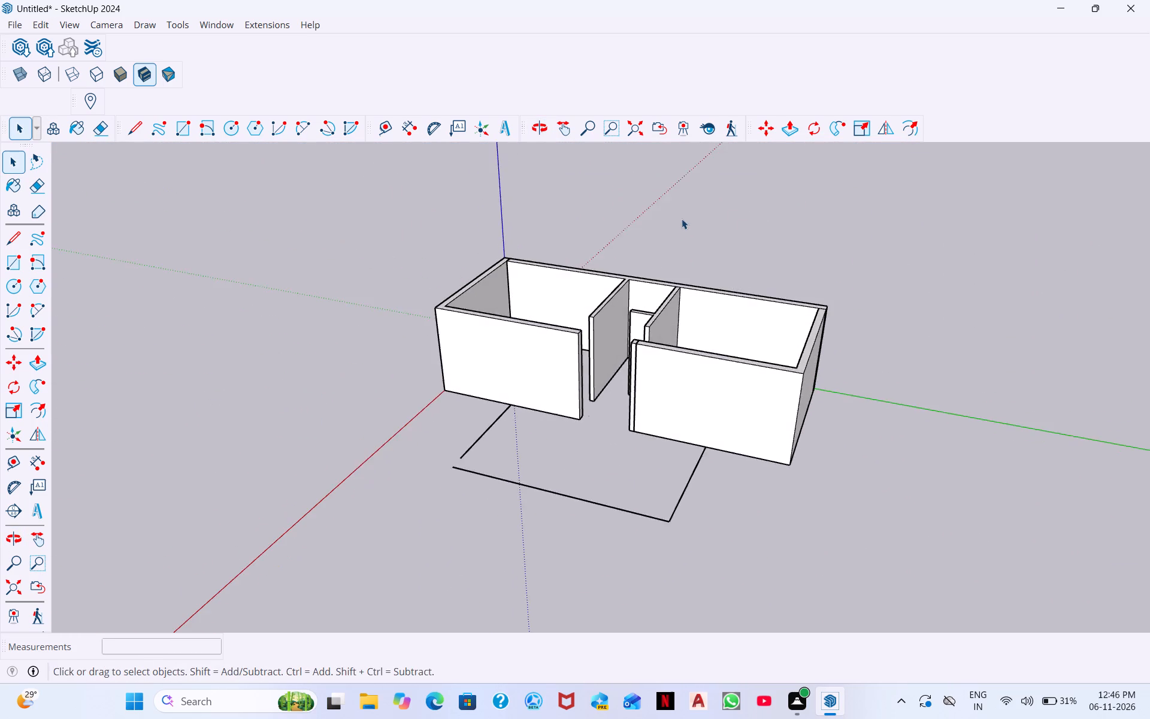
{"action": "scroll", "coordinate": [681, 220], "scroll_direction": "up", "scroll_amount": 5}
{"action": "scroll", "coordinate": [638, 400], "scroll_direction": "up", "scroll_amount": 14}
{"action": "scroll", "coordinate": [625, 456], "scroll_direction": "down", "scroll_amount": 3}
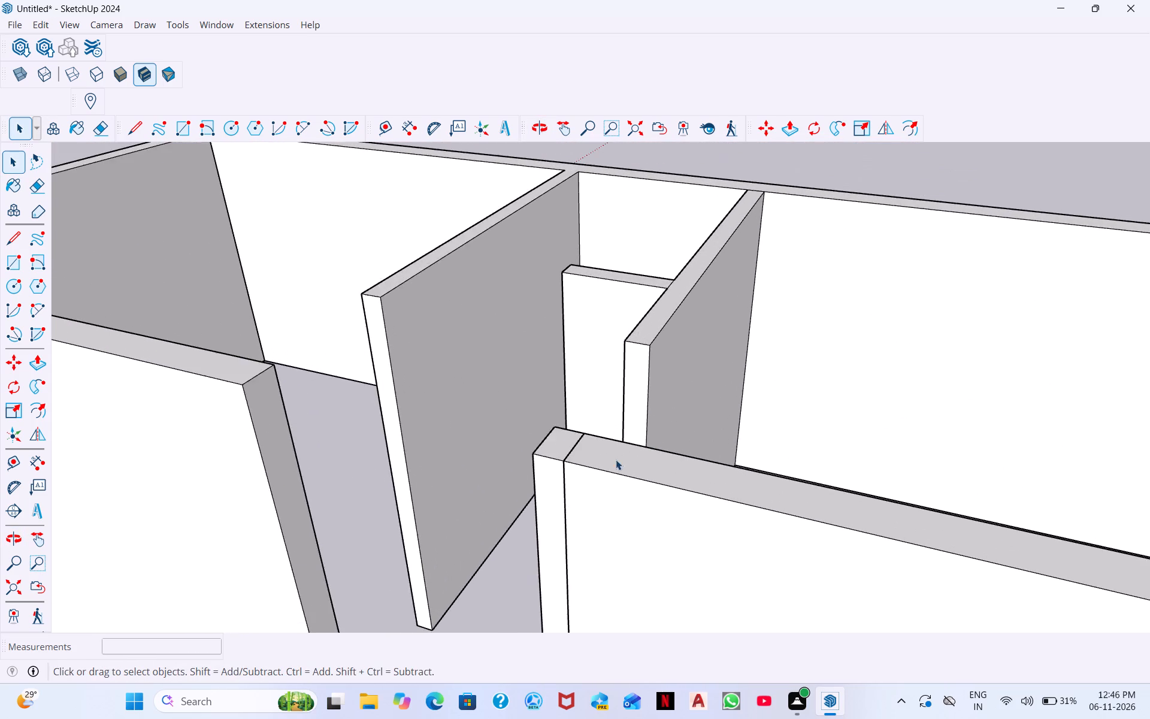
{"action": "scroll", "coordinate": [616, 460], "scroll_direction": "down", "scroll_amount": 17}
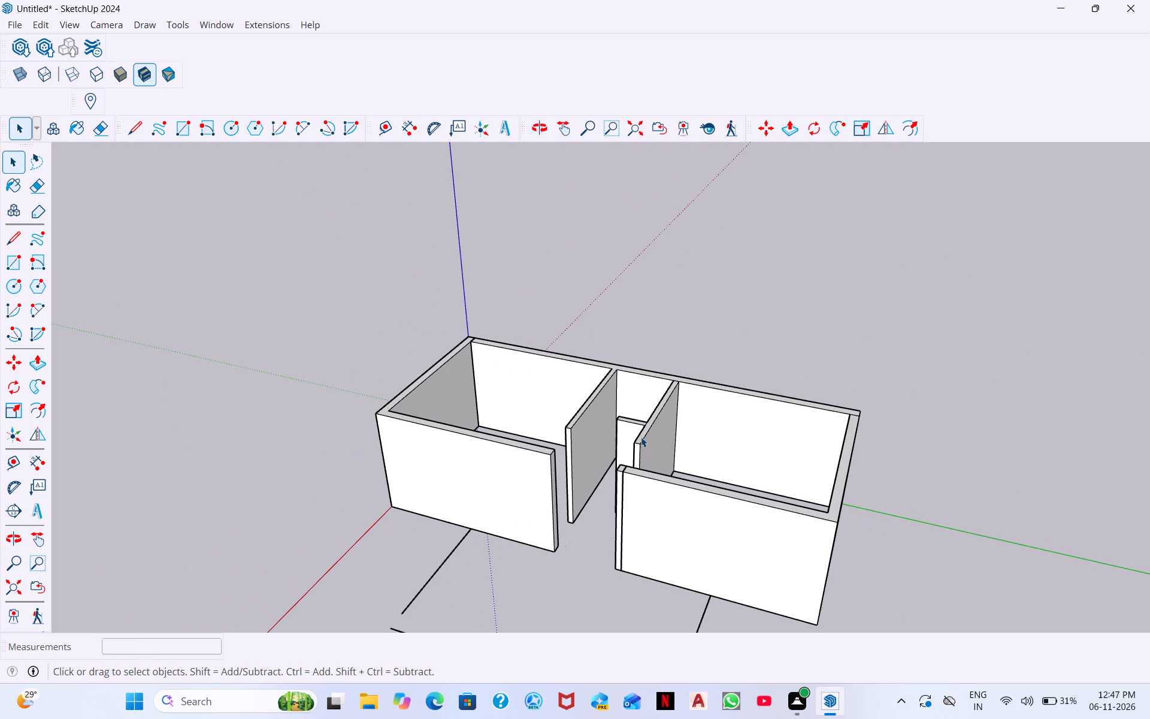
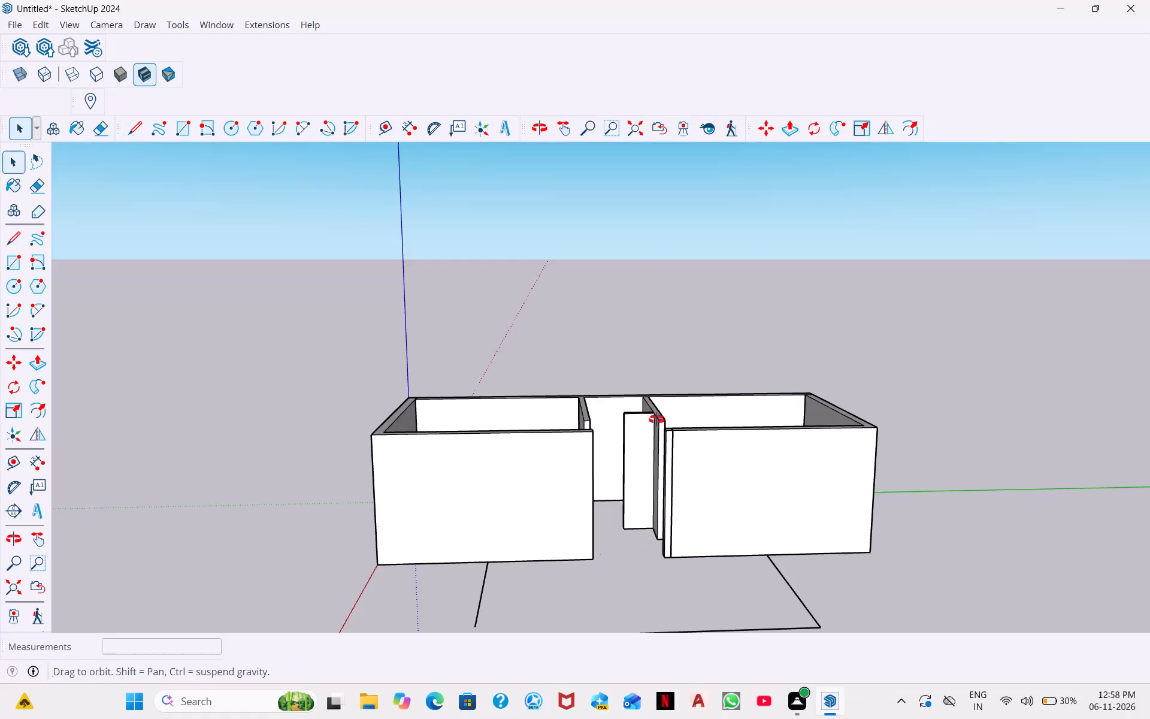
Examine the partitions, the wall ends at the opening and the inner wall faces from several sides.
{"action": "middle_click_drag", "start_coordinate": [656, 419], "coordinate": [654, 407]}
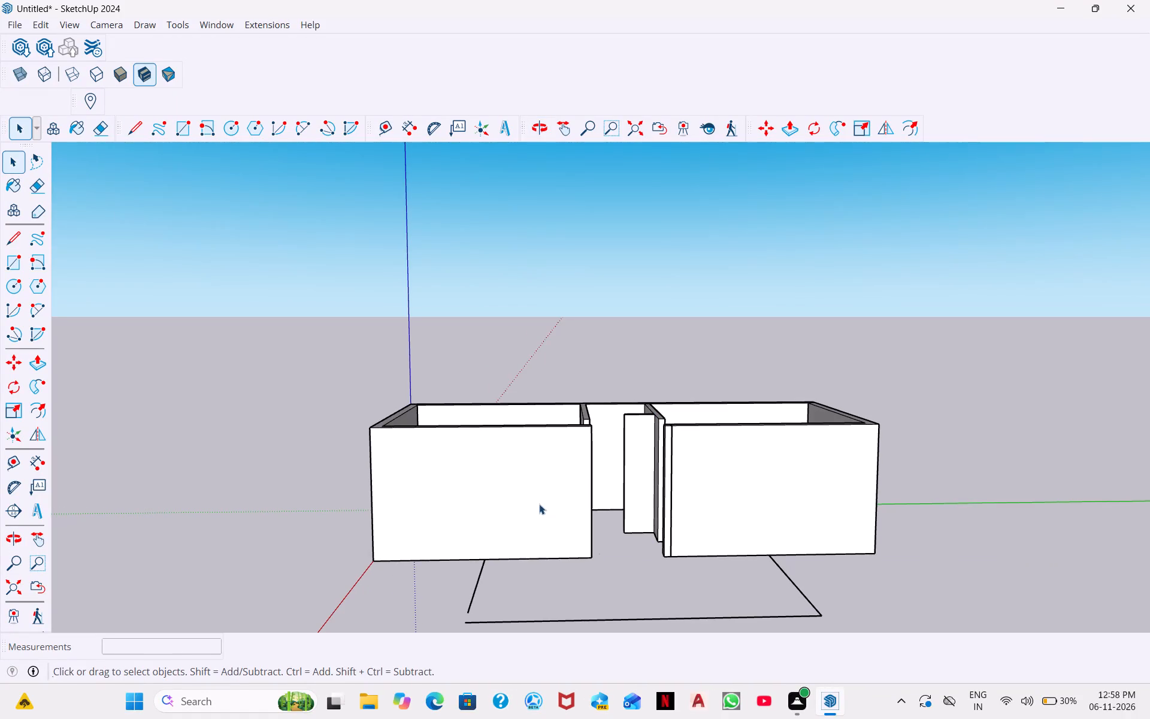
{"action": "middle_click_drag", "start_coordinate": [544, 525], "coordinate": [556, 564]}
{"action": "middle_click_drag", "start_coordinate": [551, 541], "coordinate": [379, 562]}
{"action": "scroll", "coordinate": [497, 566], "scroll_direction": "up", "scroll_amount": 3}
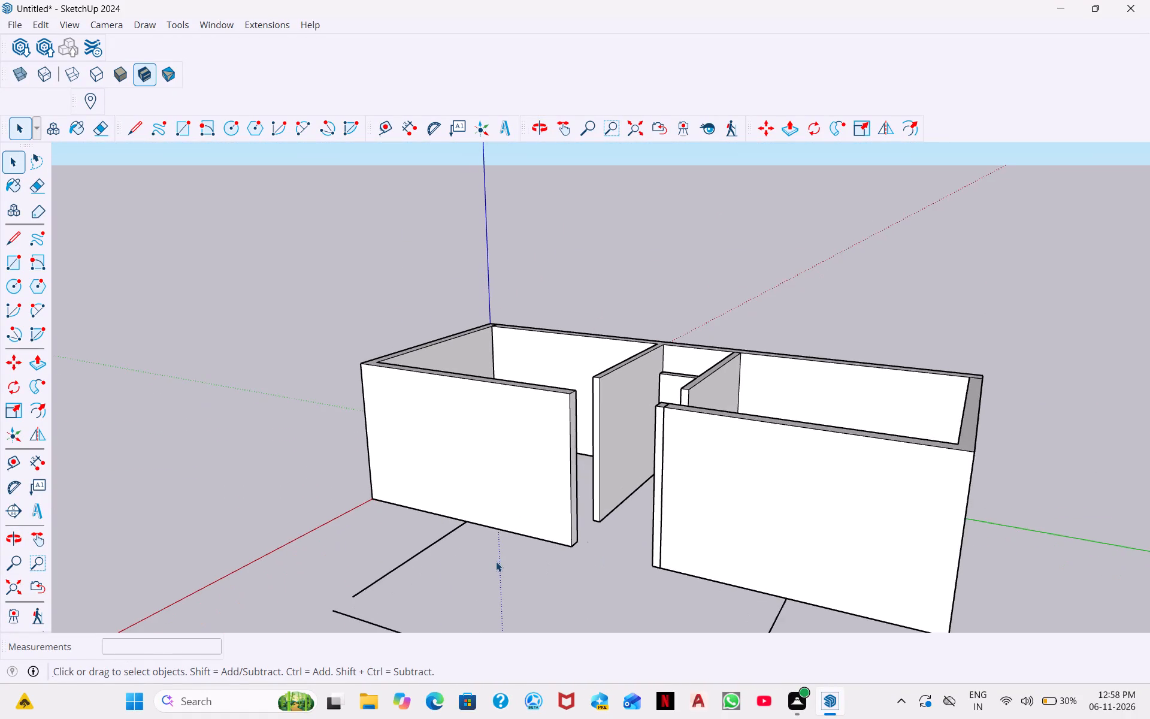
{"action": "scroll", "coordinate": [512, 536], "scroll_direction": "down", "scroll_amount": 5}
{"action": "middle_click_drag", "start_coordinate": [519, 566], "coordinate": [506, 626]}
{"action": "middle_click_drag", "start_coordinate": [608, 475], "coordinate": [601, 564]}
{"action": "scroll", "coordinate": [600, 458], "scroll_direction": "up", "scroll_amount": 8}
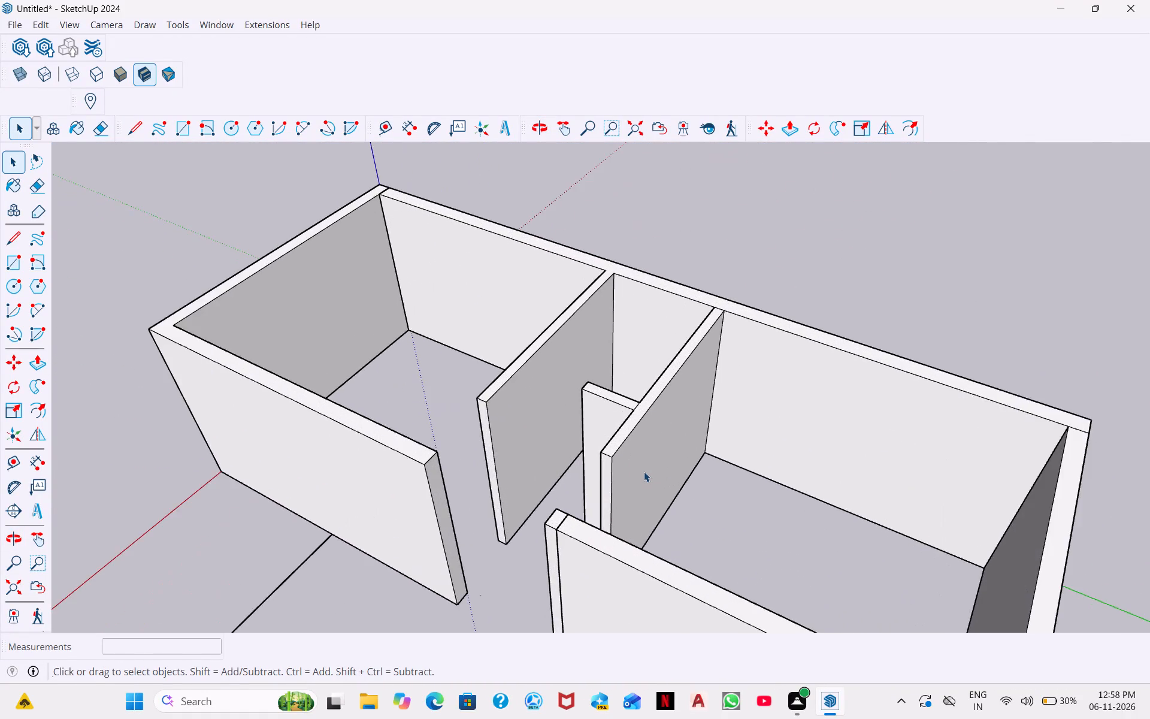
{"action": "scroll", "coordinate": [644, 472], "scroll_direction": "up", "scroll_amount": 5}
{"action": "scroll", "coordinate": [644, 472], "scroll_direction": "down", "scroll_amount": 7}
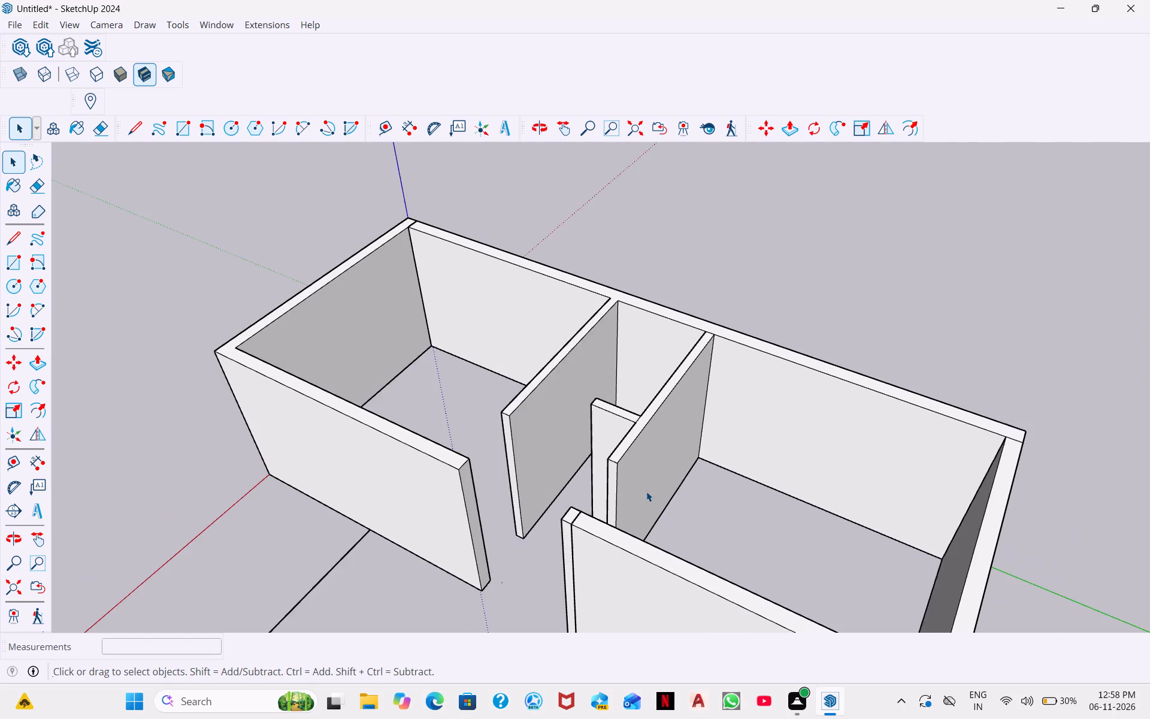
{"action": "scroll", "coordinate": [646, 491], "scroll_direction": "down", "scroll_amount": 2}
{"action": "middle_click_drag", "start_coordinate": [580, 543], "coordinate": [725, 477]}
{"action": "middle_click_drag", "start_coordinate": [665, 509], "coordinate": [667, 507]}
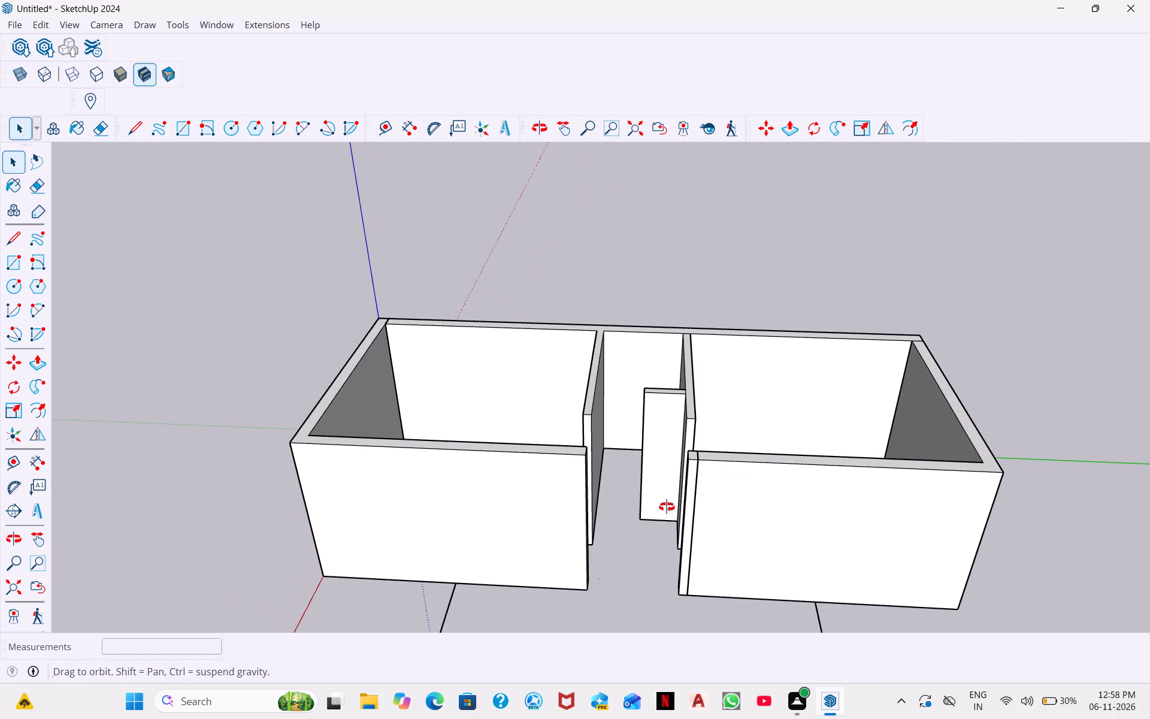
{"action": "middle_click_drag", "start_coordinate": [667, 507], "coordinate": [700, 438]}
{"action": "middle_click_drag", "start_coordinate": [697, 466], "coordinate": [683, 411]}
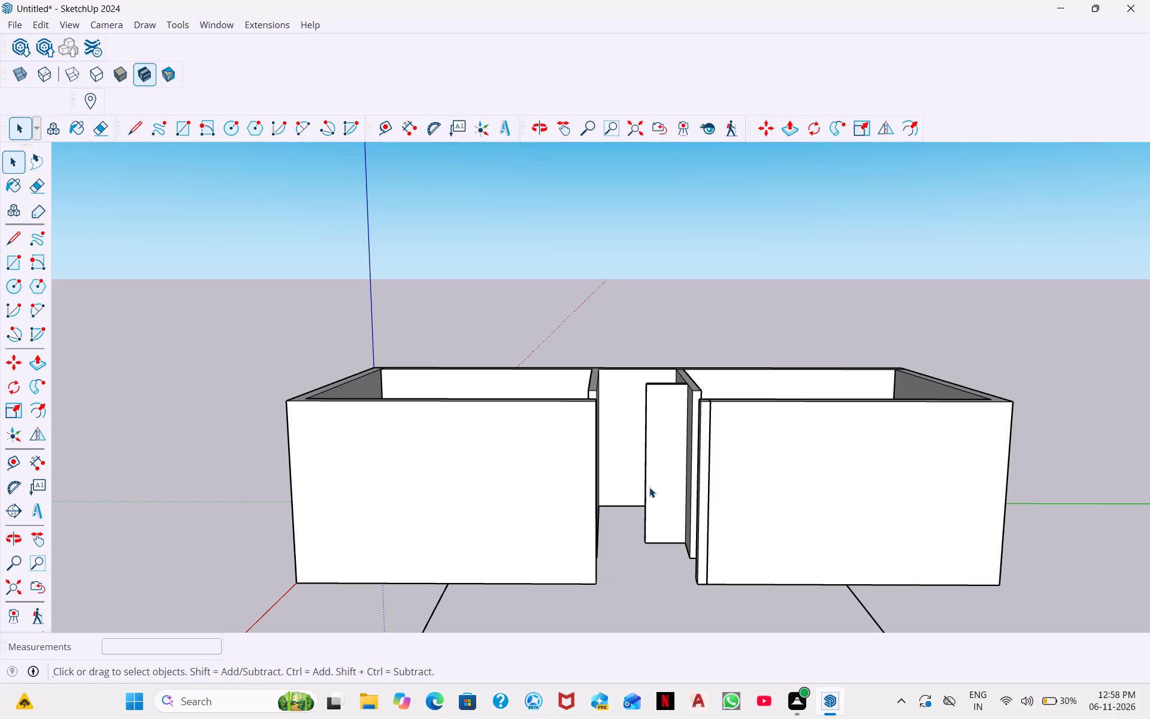
{"action": "middle_click_drag", "start_coordinate": [640, 519], "coordinate": [361, 500]}
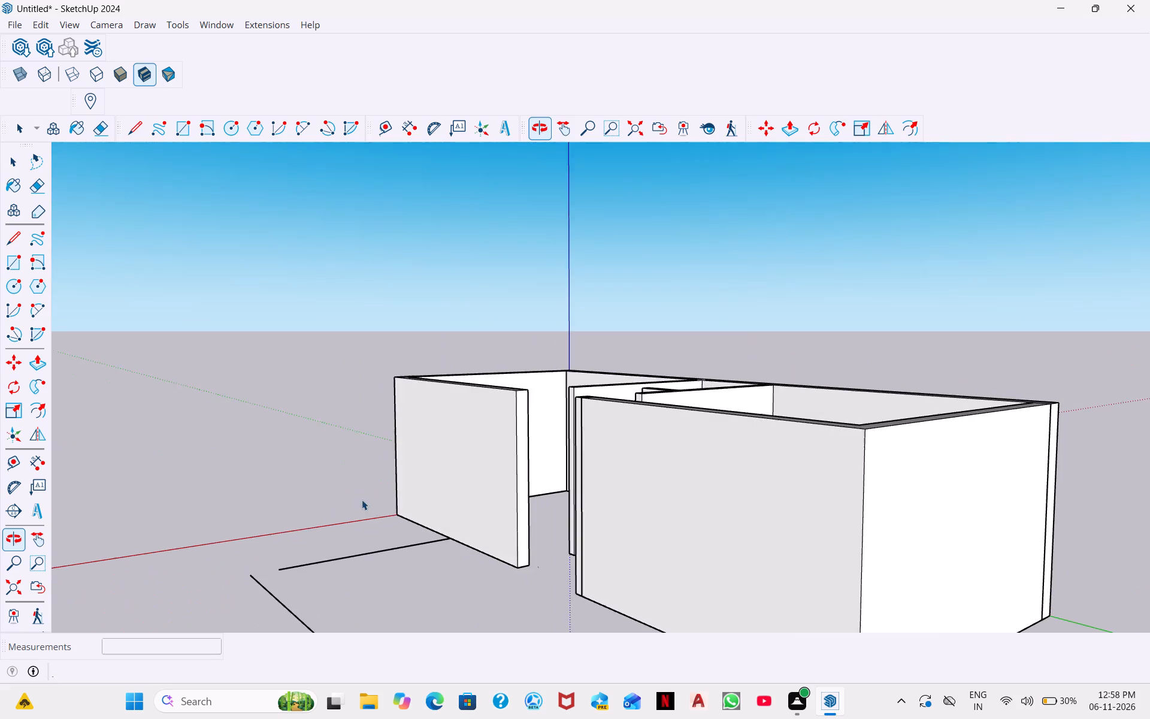
{"action": "middle_click_drag", "start_coordinate": [663, 530], "coordinate": [461, 539]}
{"action": "scroll", "coordinate": [544, 430], "scroll_direction": "up", "scroll_amount": 7}
{"action": "middle_click_drag", "start_coordinate": [534, 427], "coordinate": [500, 522]}
{"action": "middle_click_drag", "start_coordinate": [798, 506], "coordinate": [758, 436]}
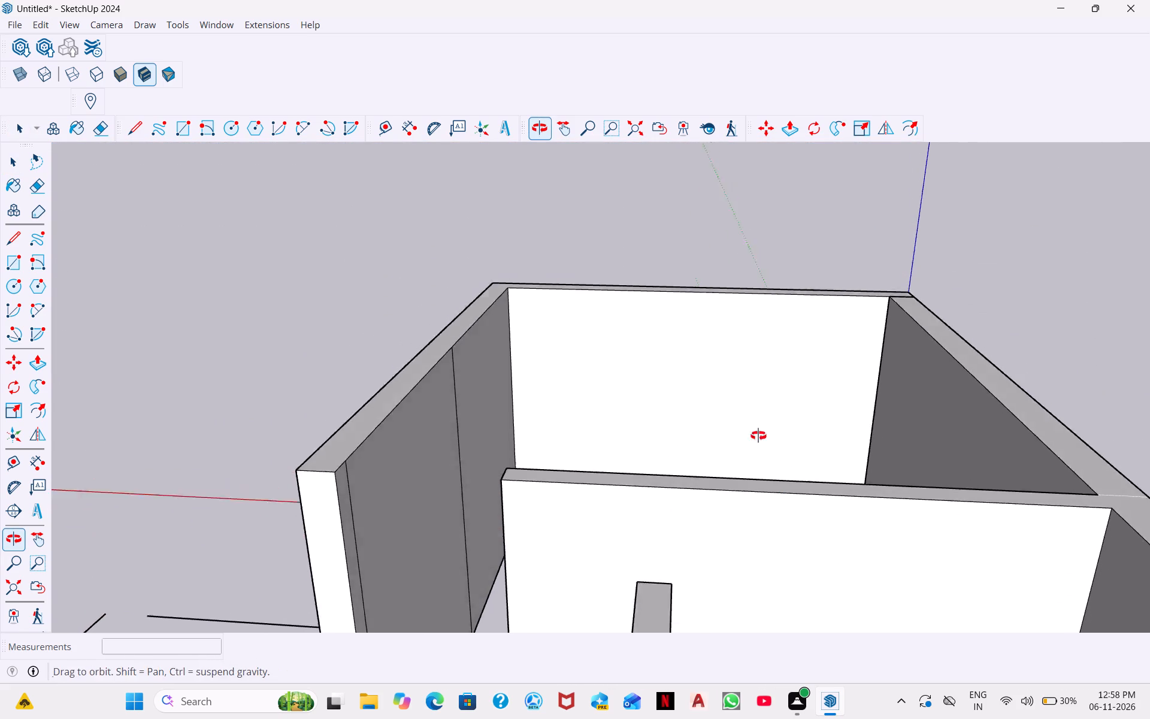
{"action": "middle_click_drag", "start_coordinate": [758, 436], "coordinate": [743, 424]}
{"action": "middle_click_drag", "start_coordinate": [761, 488], "coordinate": [895, 459]}
{"action": "middle_click_drag", "start_coordinate": [527, 478], "coordinate": [873, 500]}
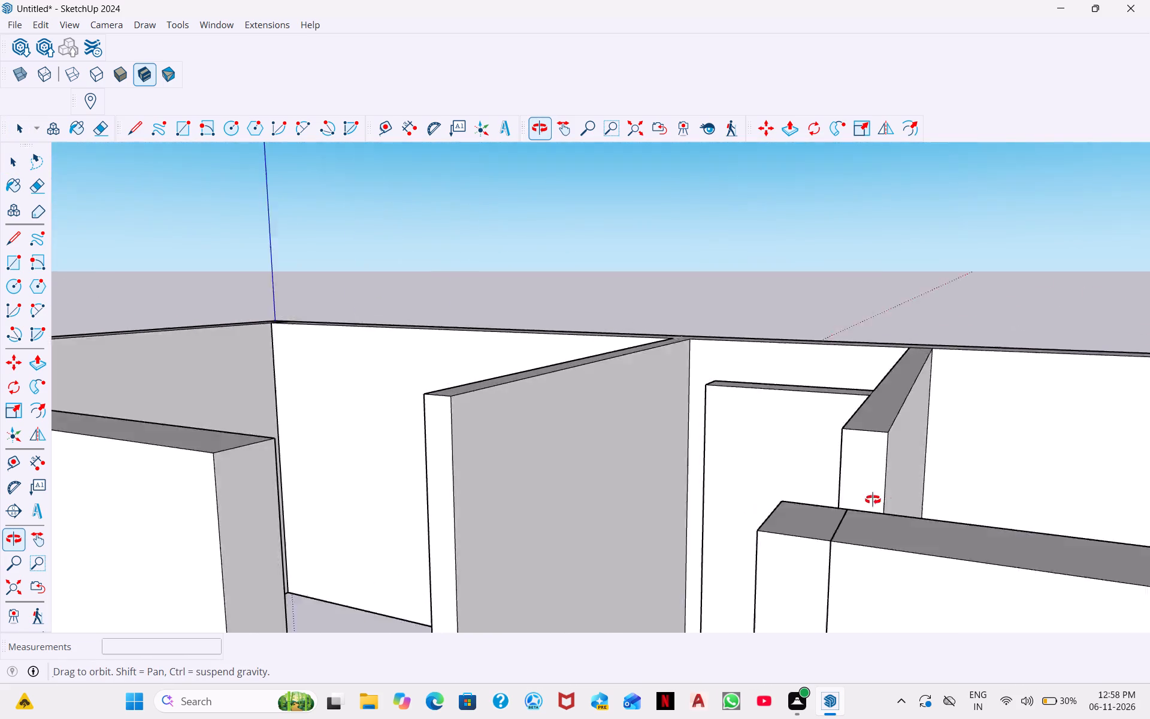
{"action": "middle_click_drag", "start_coordinate": [873, 500], "coordinate": [810, 511]}
{"action": "middle_click_drag", "start_coordinate": [749, 531], "coordinate": [379, 567]}
{"action": "scroll", "coordinate": [556, 576], "scroll_direction": "down", "scroll_amount": 1}
{"action": "middle_click_drag", "start_coordinate": [328, 525], "coordinate": [258, 494]}
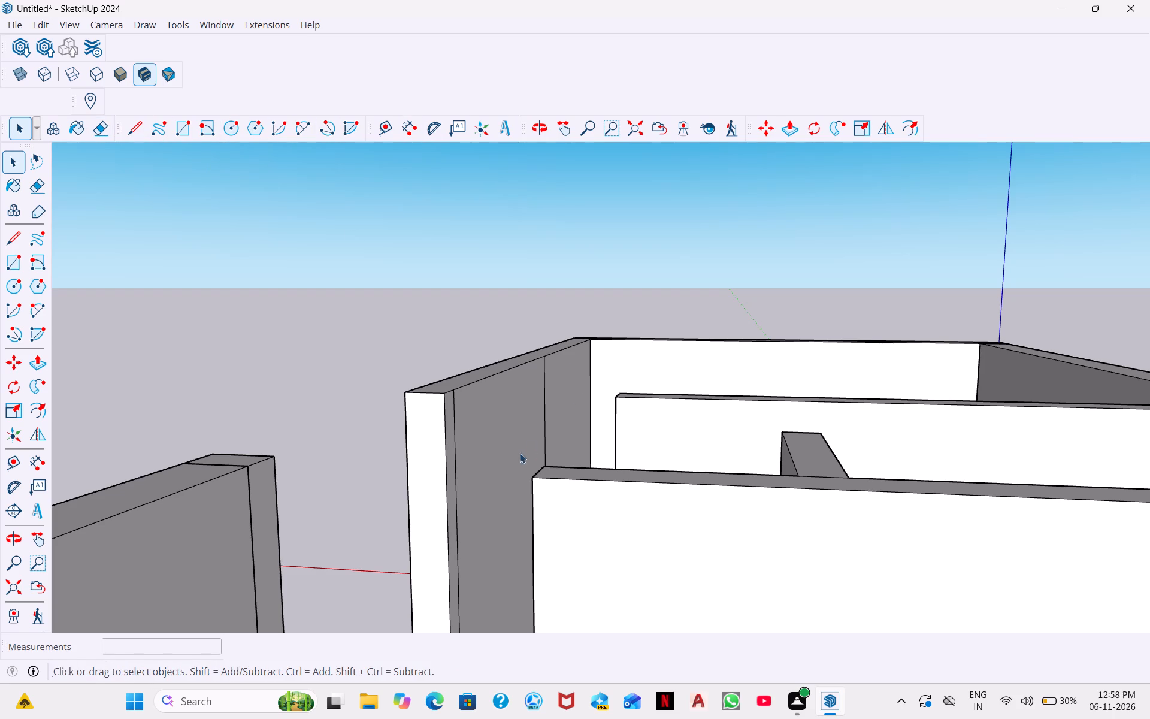
Check which geometry the outer walls and partitions belong to, opening the partition group and selecting a partition face.
{"action": "double_click", "coordinate": [443, 460]}
{"action": "triple_click", "coordinate": [498, 453]}
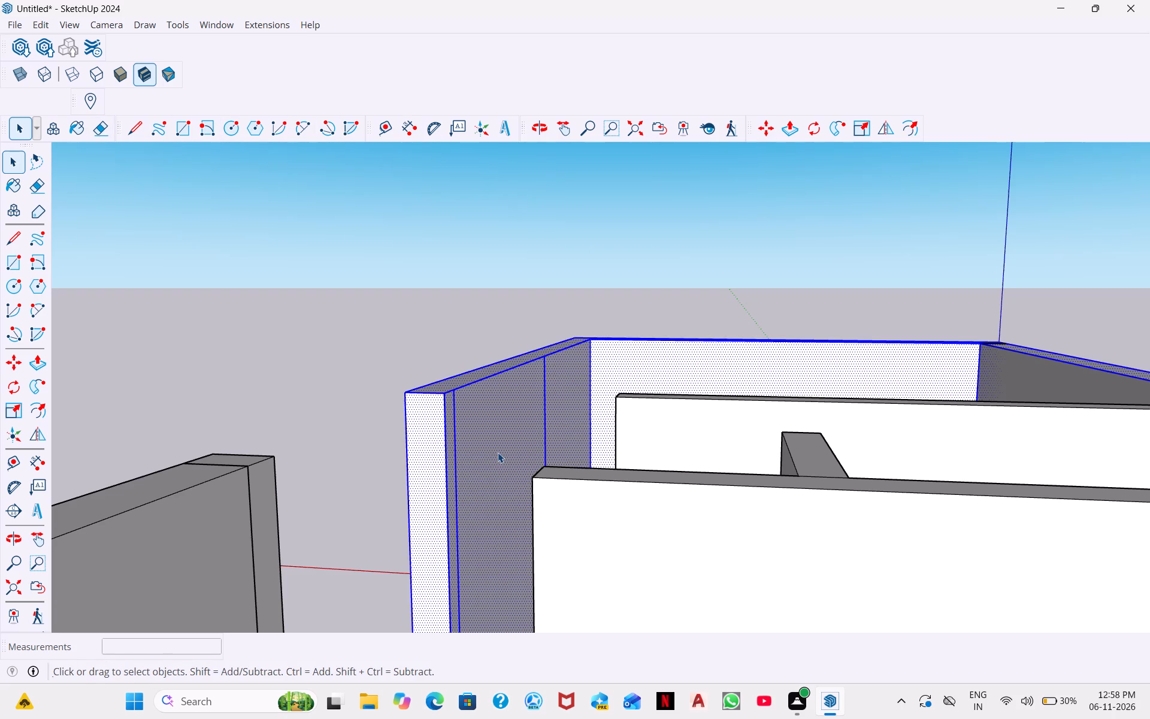
{"action": "left_click", "coordinate": [757, 519]}
{"action": "left_click", "coordinate": [761, 513]}
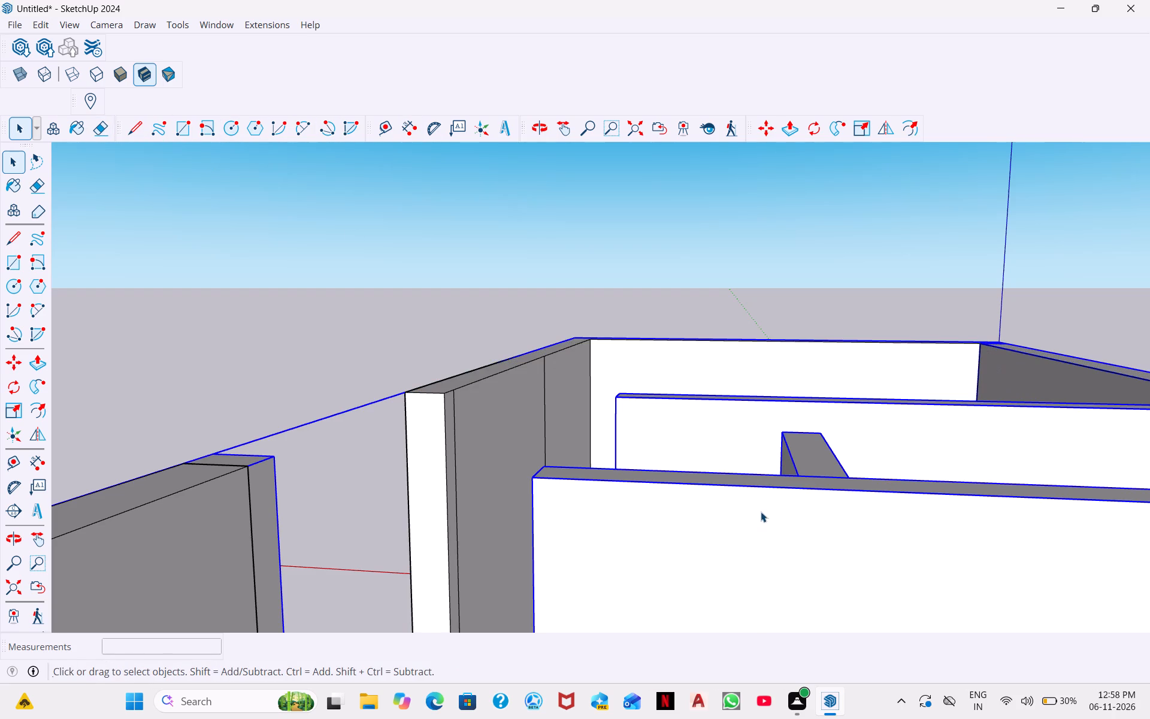
{"action": "double_click", "coordinate": [655, 414]}
{"action": "left_click", "coordinate": [529, 388]}
{"action": "left_click", "coordinate": [555, 394]}
{"action": "left_click", "coordinate": [560, 395]}
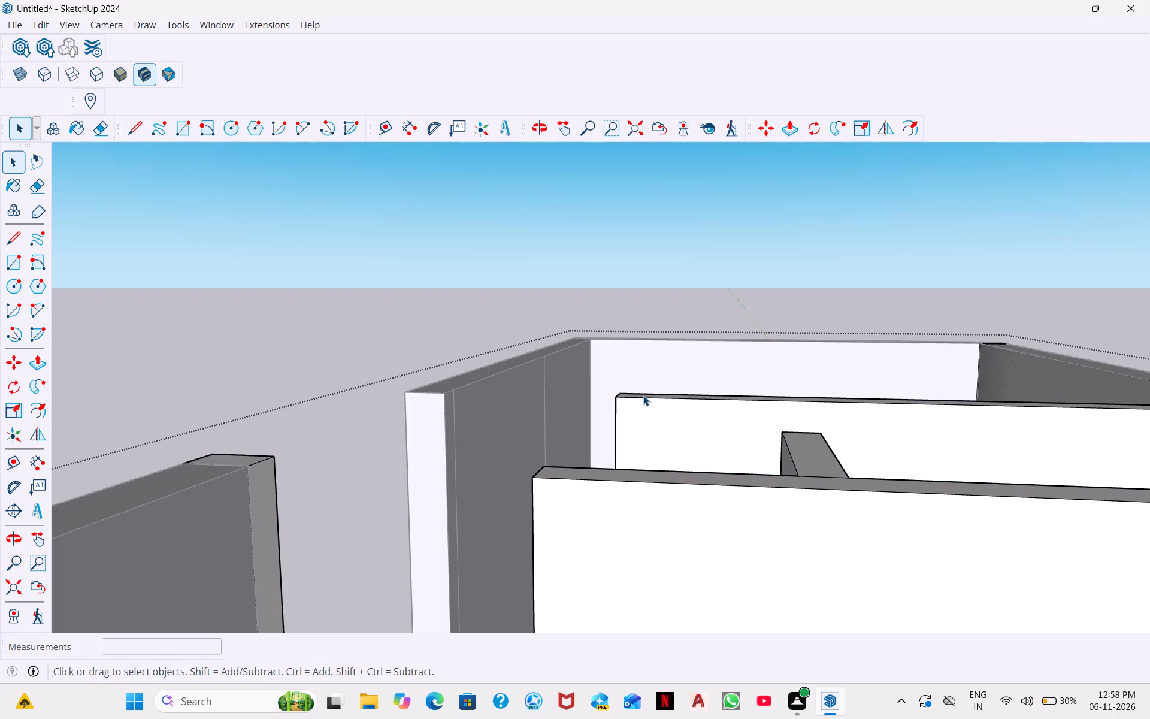
{"action": "left_click", "coordinate": [643, 395]}
{"action": "left_click", "coordinate": [692, 428]}
{"action": "left_click", "coordinate": [697, 428]}
{"action": "scroll", "coordinate": [658, 448], "scroll_direction": "down", "scroll_amount": 3}
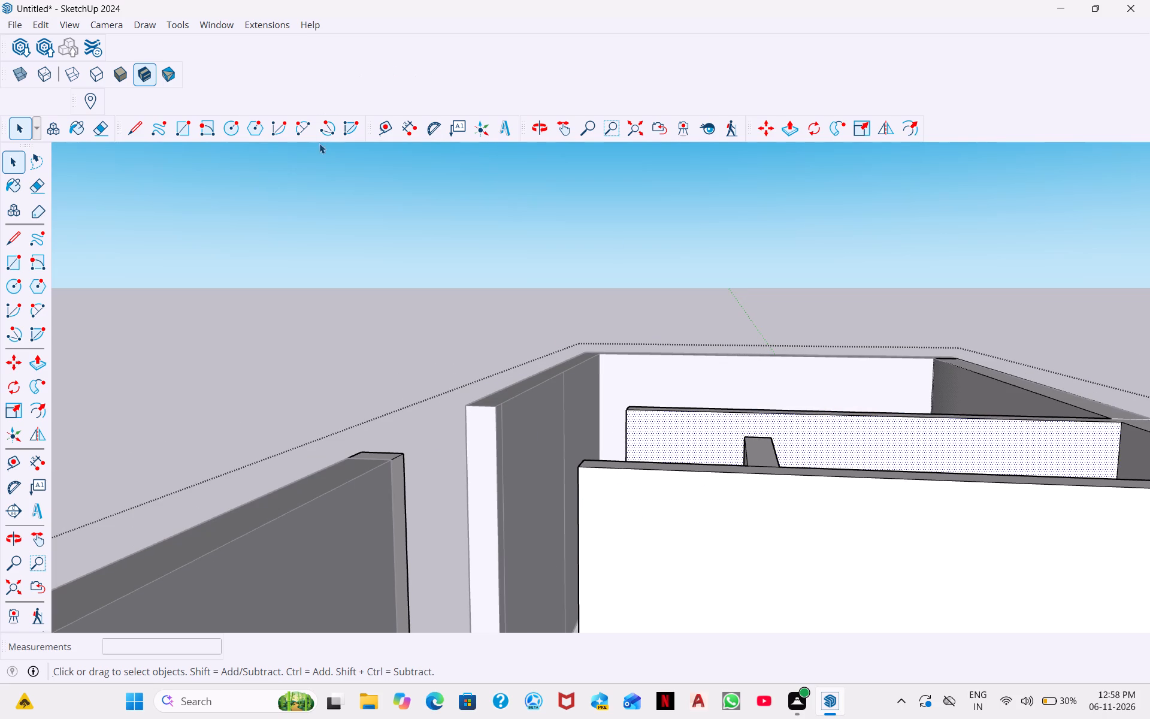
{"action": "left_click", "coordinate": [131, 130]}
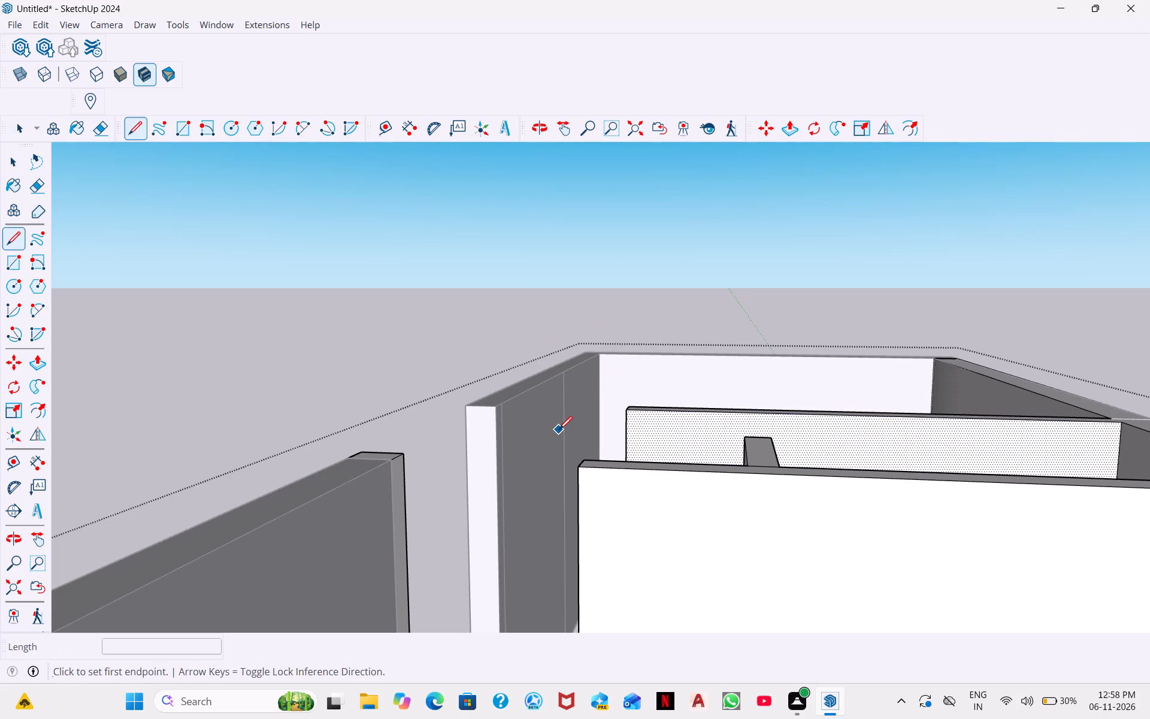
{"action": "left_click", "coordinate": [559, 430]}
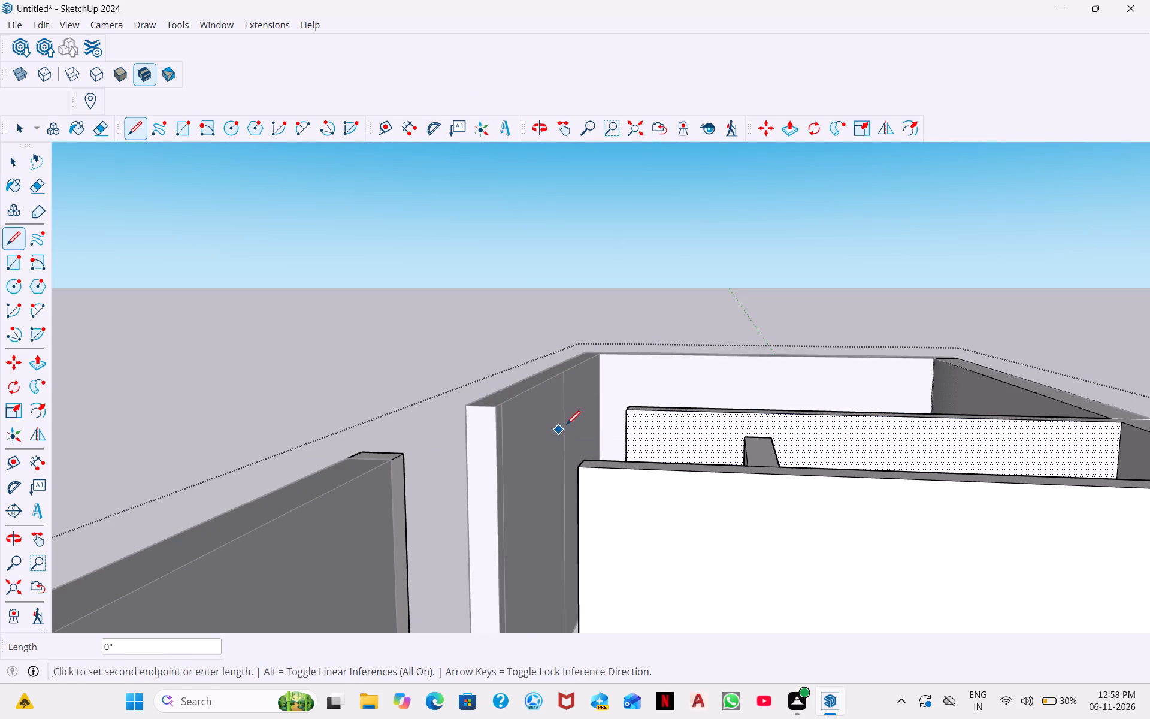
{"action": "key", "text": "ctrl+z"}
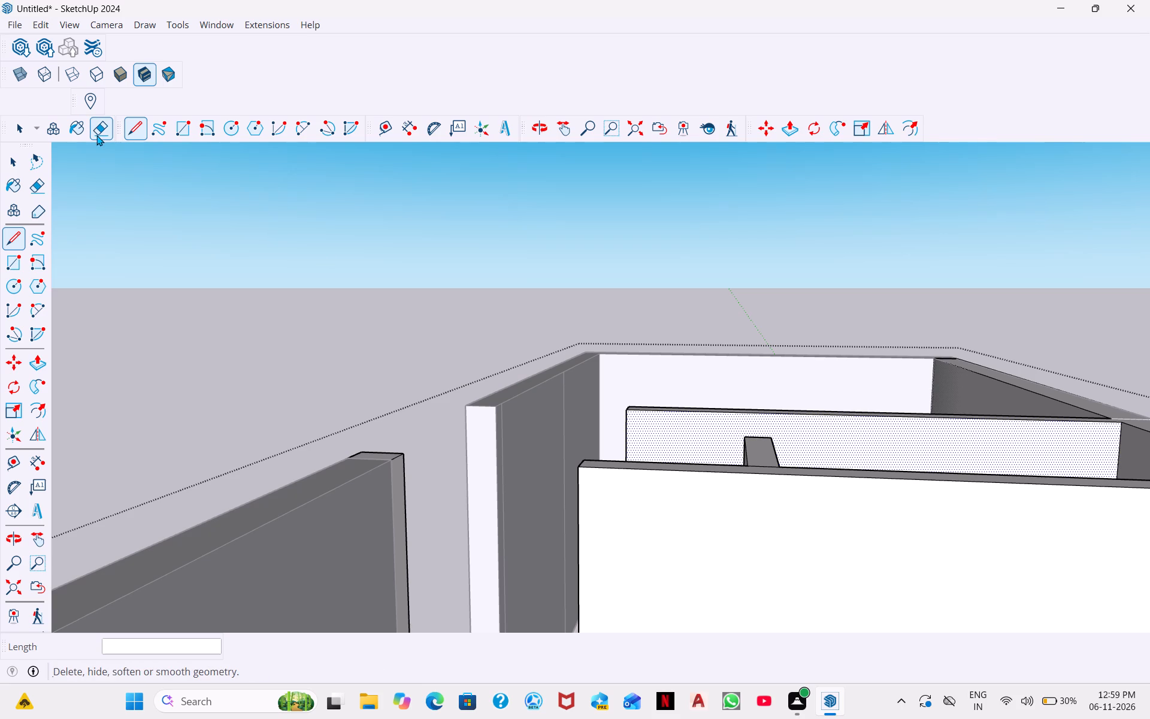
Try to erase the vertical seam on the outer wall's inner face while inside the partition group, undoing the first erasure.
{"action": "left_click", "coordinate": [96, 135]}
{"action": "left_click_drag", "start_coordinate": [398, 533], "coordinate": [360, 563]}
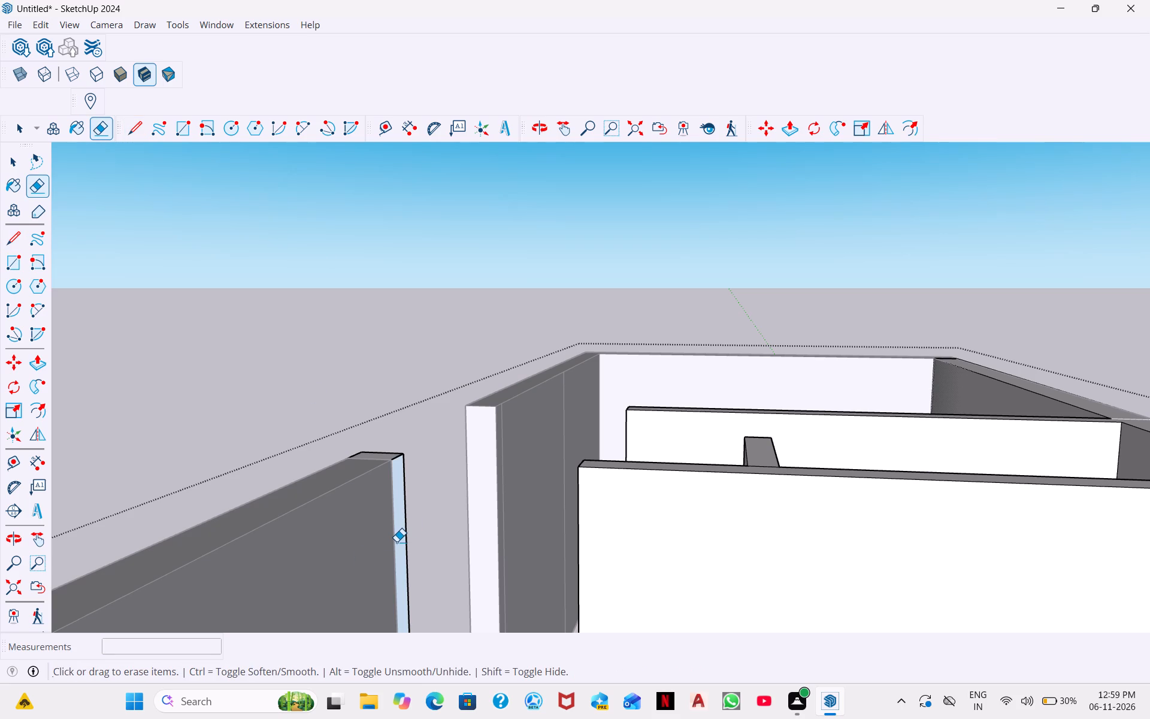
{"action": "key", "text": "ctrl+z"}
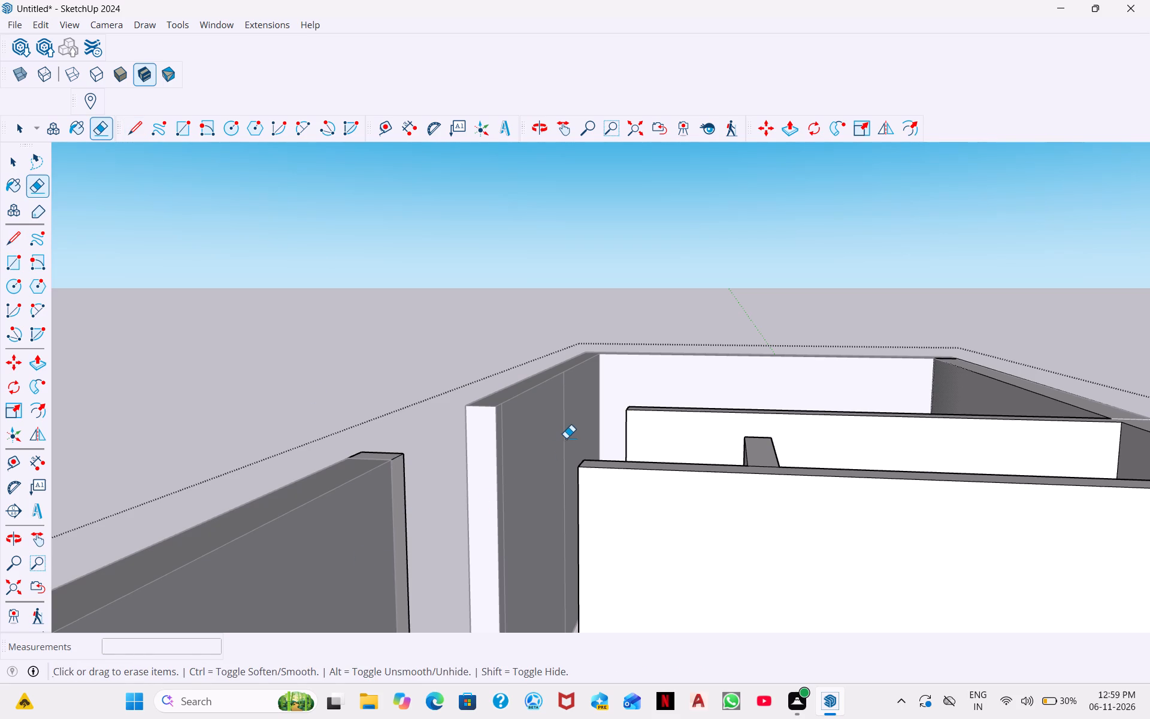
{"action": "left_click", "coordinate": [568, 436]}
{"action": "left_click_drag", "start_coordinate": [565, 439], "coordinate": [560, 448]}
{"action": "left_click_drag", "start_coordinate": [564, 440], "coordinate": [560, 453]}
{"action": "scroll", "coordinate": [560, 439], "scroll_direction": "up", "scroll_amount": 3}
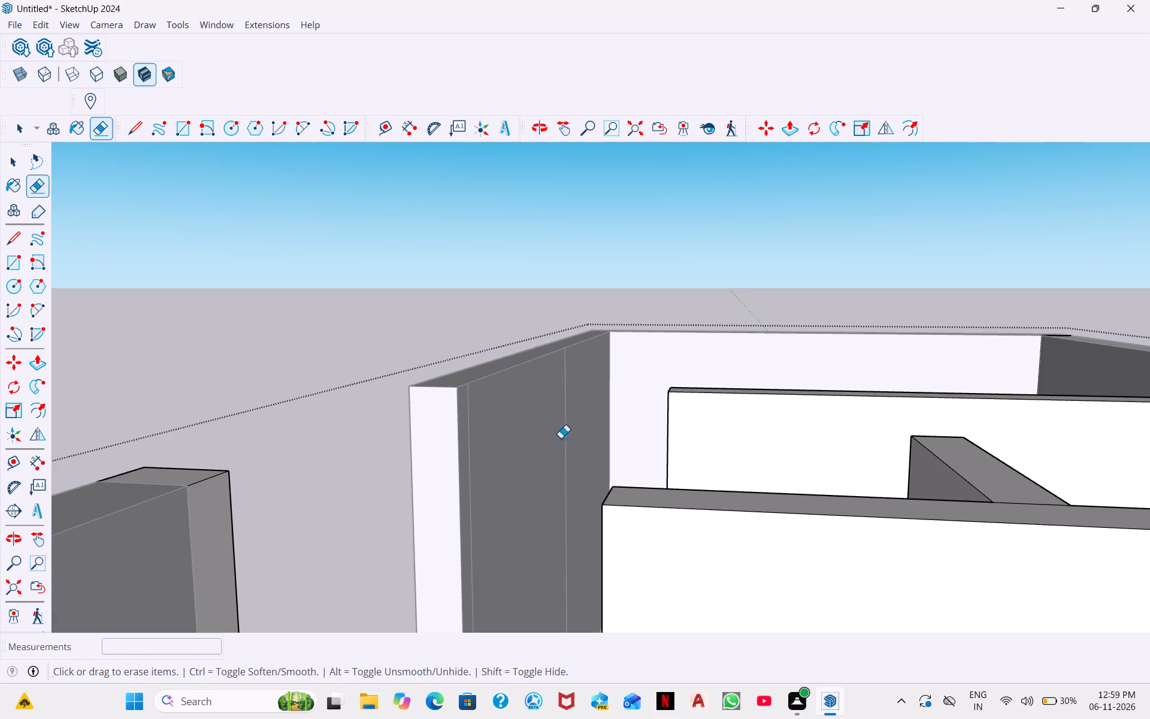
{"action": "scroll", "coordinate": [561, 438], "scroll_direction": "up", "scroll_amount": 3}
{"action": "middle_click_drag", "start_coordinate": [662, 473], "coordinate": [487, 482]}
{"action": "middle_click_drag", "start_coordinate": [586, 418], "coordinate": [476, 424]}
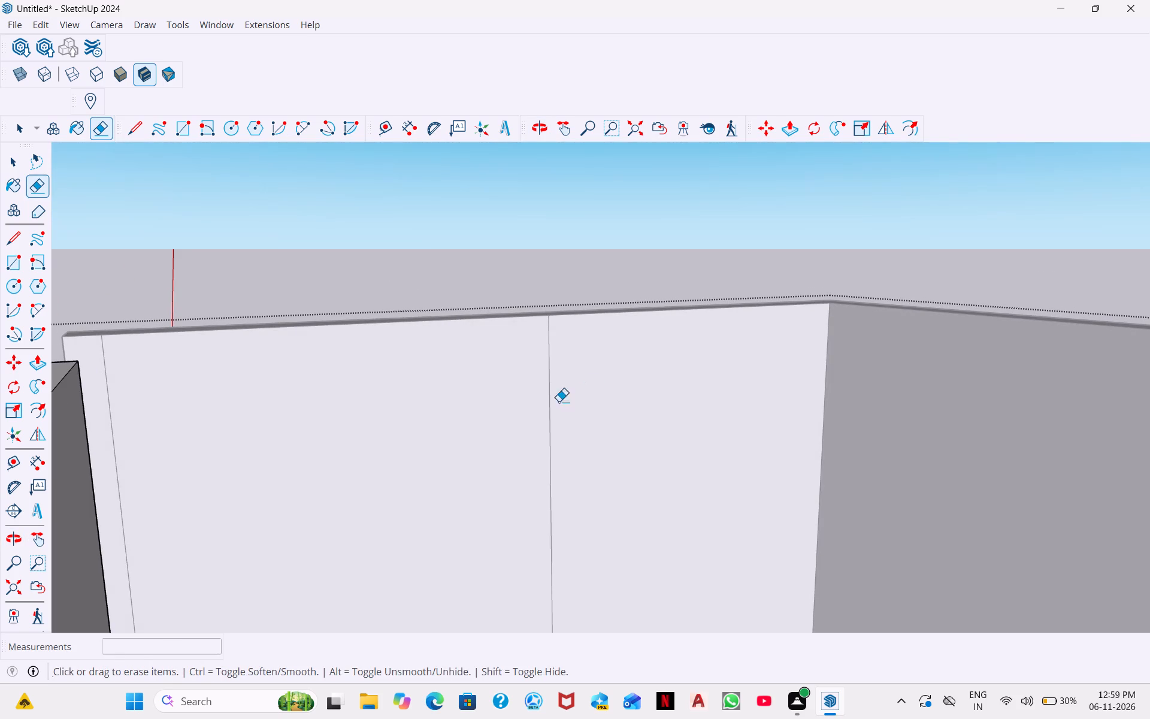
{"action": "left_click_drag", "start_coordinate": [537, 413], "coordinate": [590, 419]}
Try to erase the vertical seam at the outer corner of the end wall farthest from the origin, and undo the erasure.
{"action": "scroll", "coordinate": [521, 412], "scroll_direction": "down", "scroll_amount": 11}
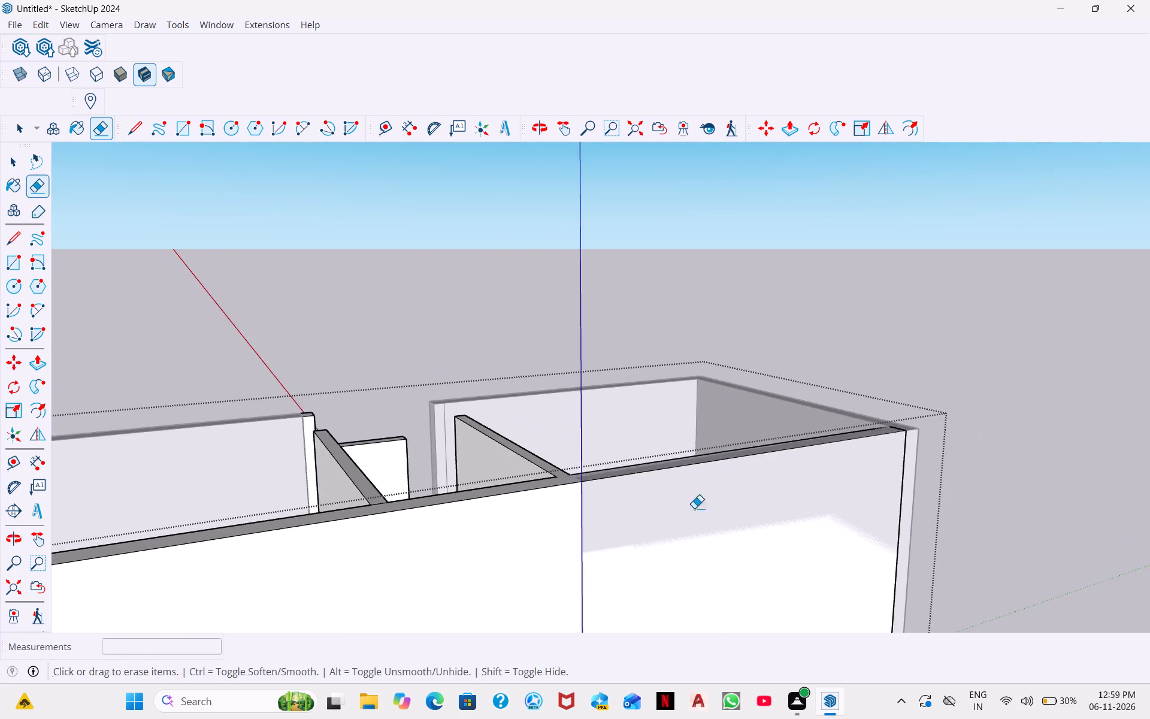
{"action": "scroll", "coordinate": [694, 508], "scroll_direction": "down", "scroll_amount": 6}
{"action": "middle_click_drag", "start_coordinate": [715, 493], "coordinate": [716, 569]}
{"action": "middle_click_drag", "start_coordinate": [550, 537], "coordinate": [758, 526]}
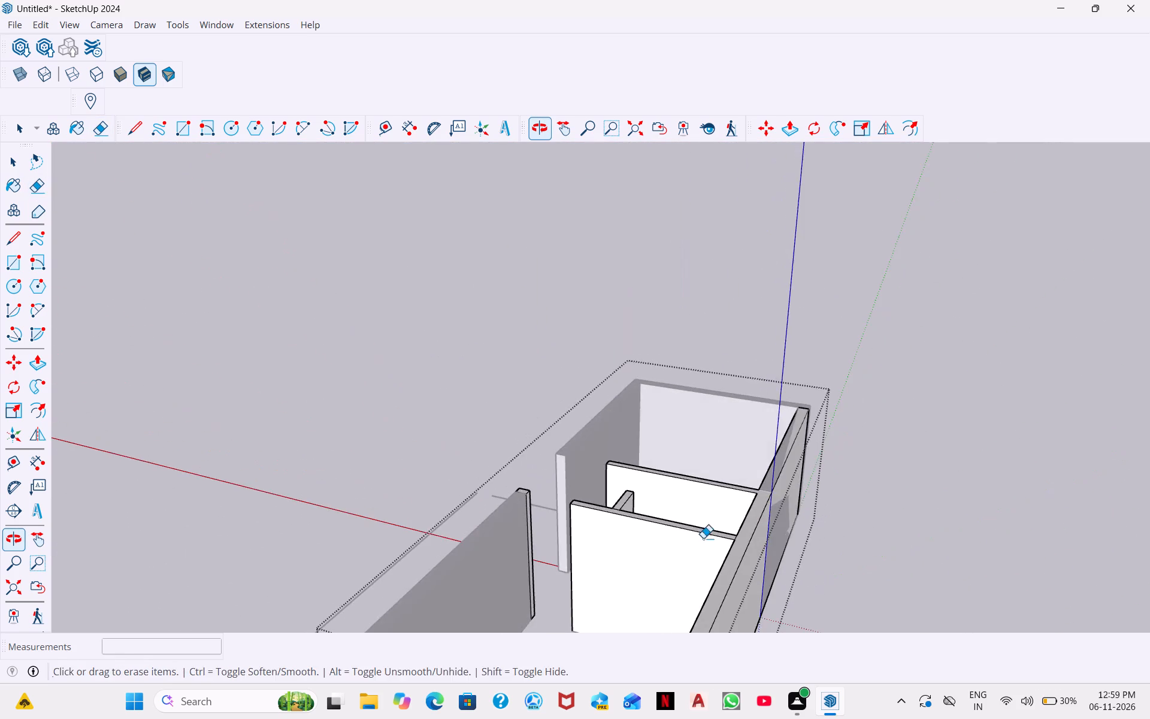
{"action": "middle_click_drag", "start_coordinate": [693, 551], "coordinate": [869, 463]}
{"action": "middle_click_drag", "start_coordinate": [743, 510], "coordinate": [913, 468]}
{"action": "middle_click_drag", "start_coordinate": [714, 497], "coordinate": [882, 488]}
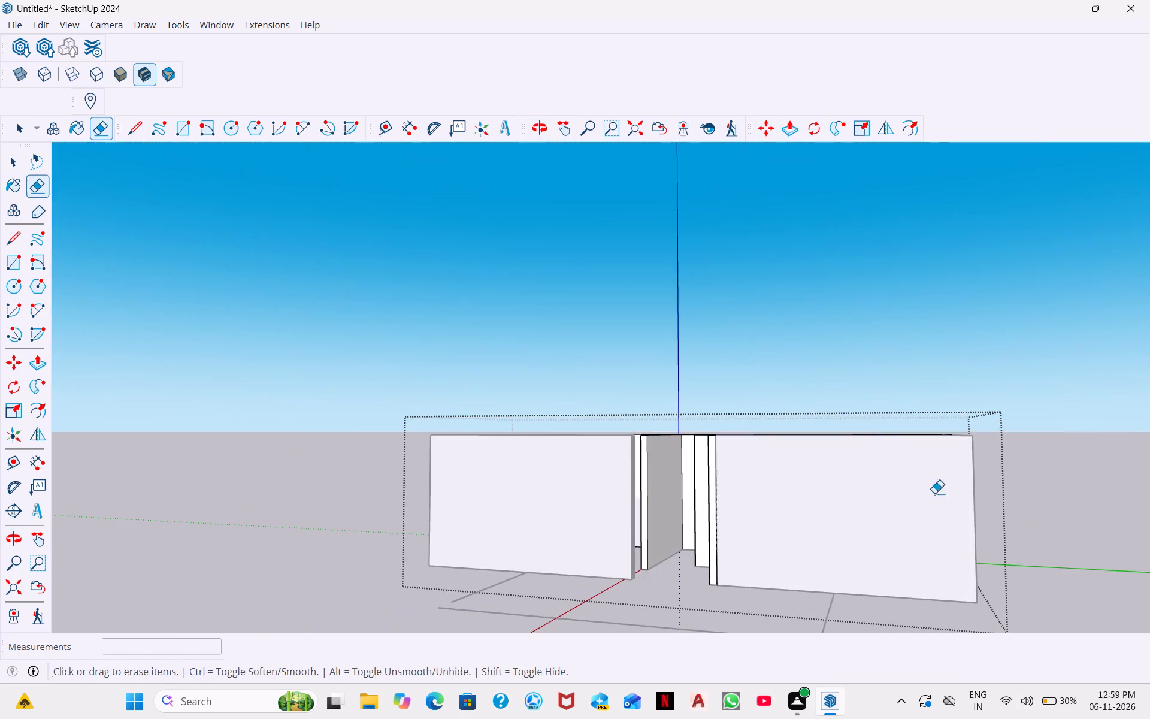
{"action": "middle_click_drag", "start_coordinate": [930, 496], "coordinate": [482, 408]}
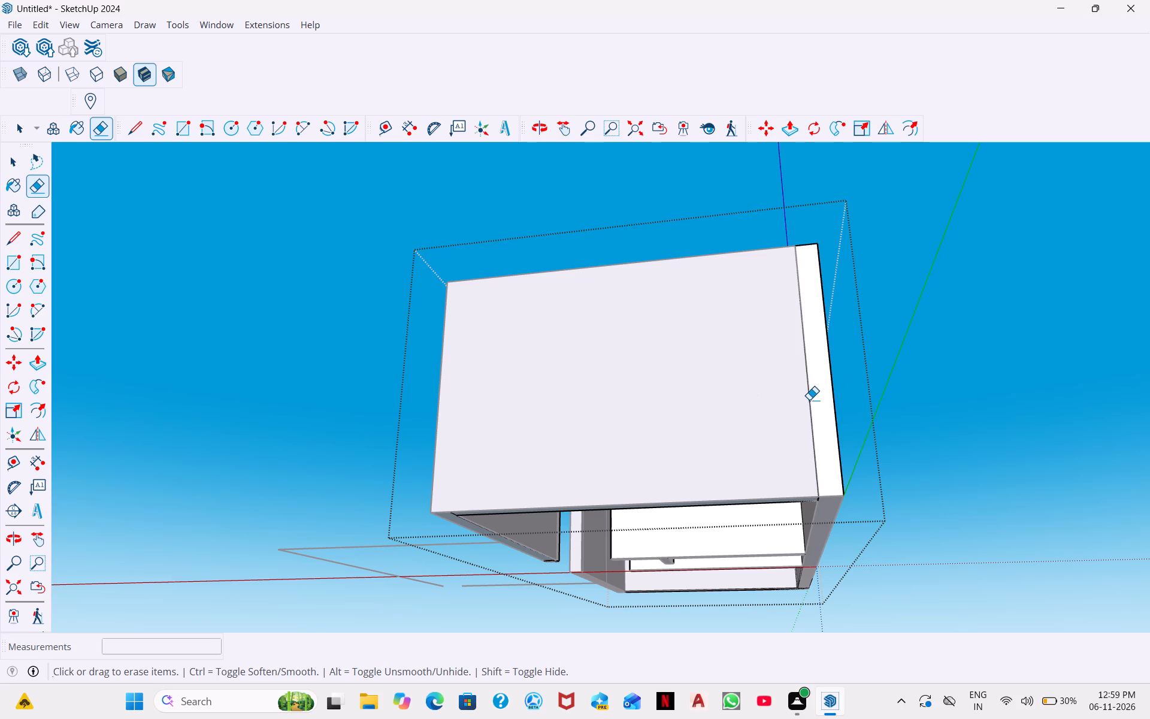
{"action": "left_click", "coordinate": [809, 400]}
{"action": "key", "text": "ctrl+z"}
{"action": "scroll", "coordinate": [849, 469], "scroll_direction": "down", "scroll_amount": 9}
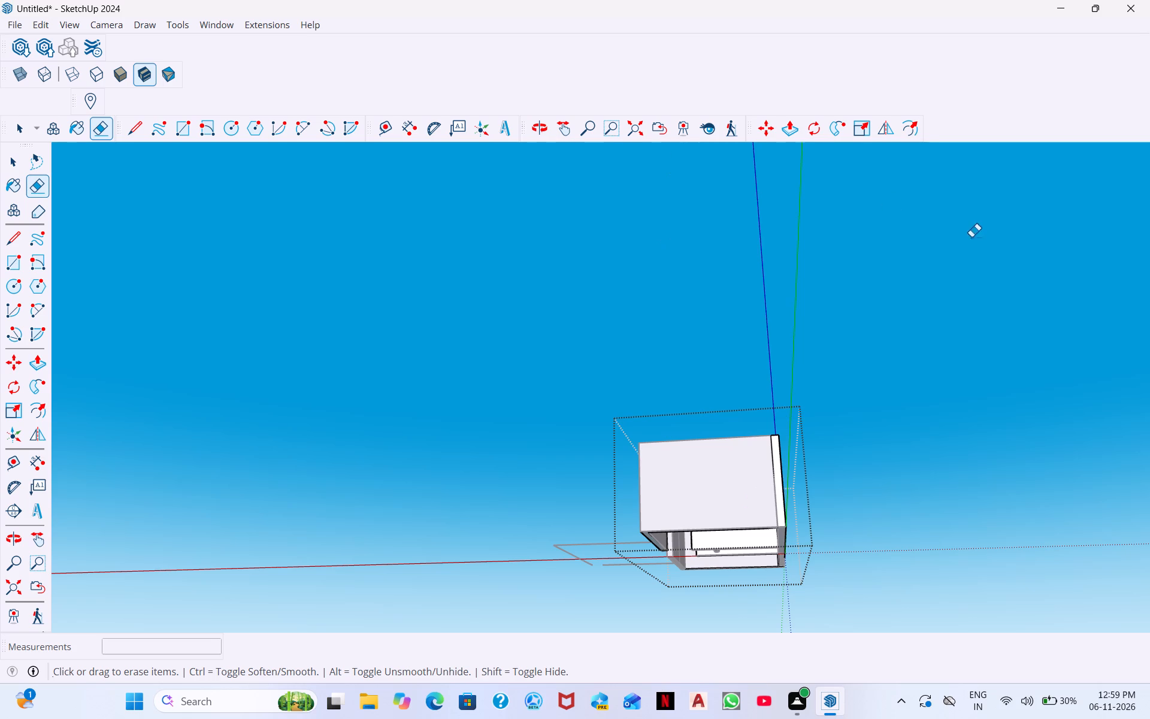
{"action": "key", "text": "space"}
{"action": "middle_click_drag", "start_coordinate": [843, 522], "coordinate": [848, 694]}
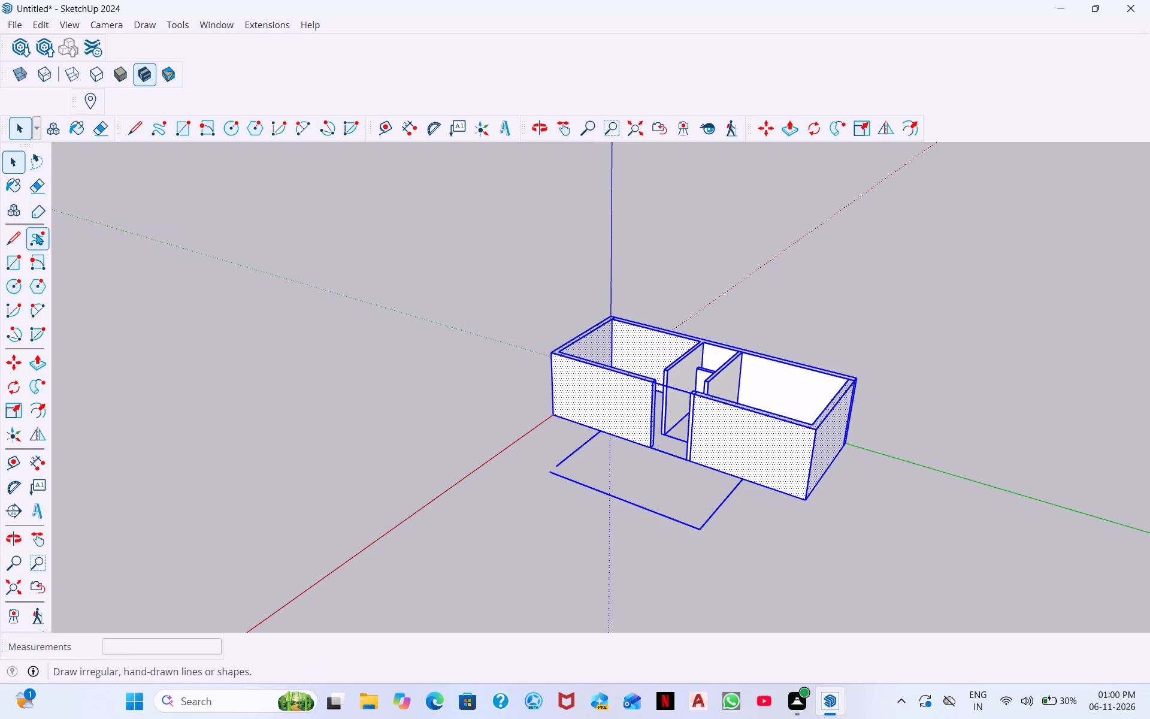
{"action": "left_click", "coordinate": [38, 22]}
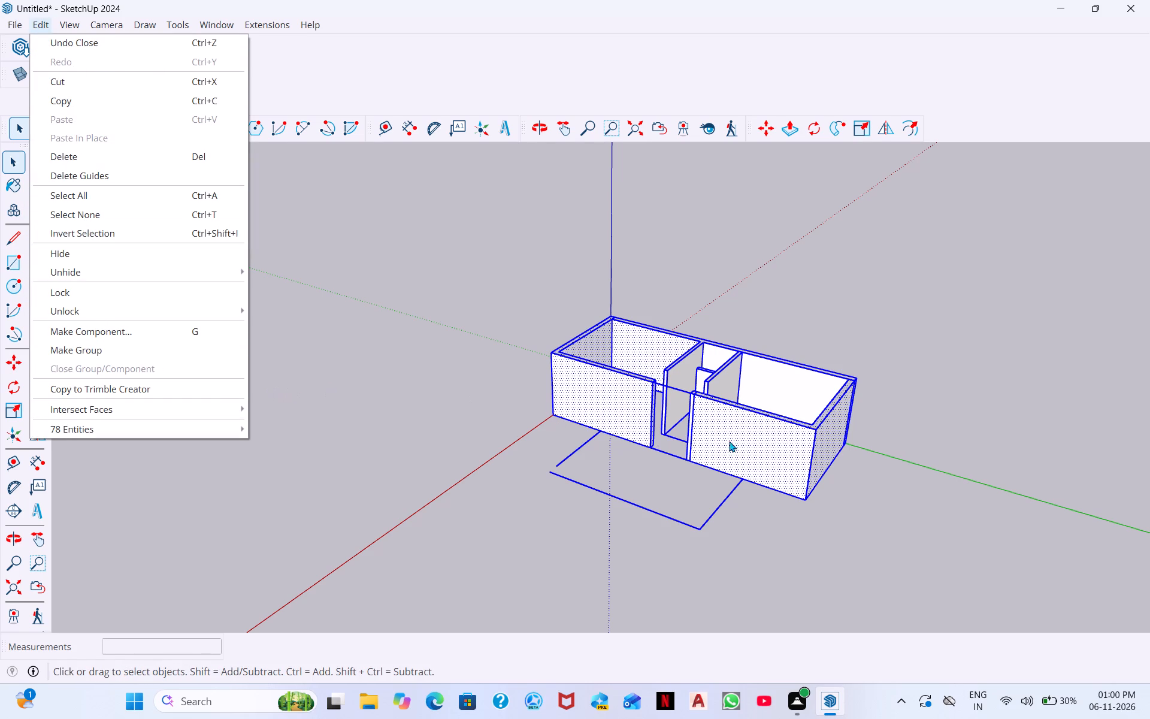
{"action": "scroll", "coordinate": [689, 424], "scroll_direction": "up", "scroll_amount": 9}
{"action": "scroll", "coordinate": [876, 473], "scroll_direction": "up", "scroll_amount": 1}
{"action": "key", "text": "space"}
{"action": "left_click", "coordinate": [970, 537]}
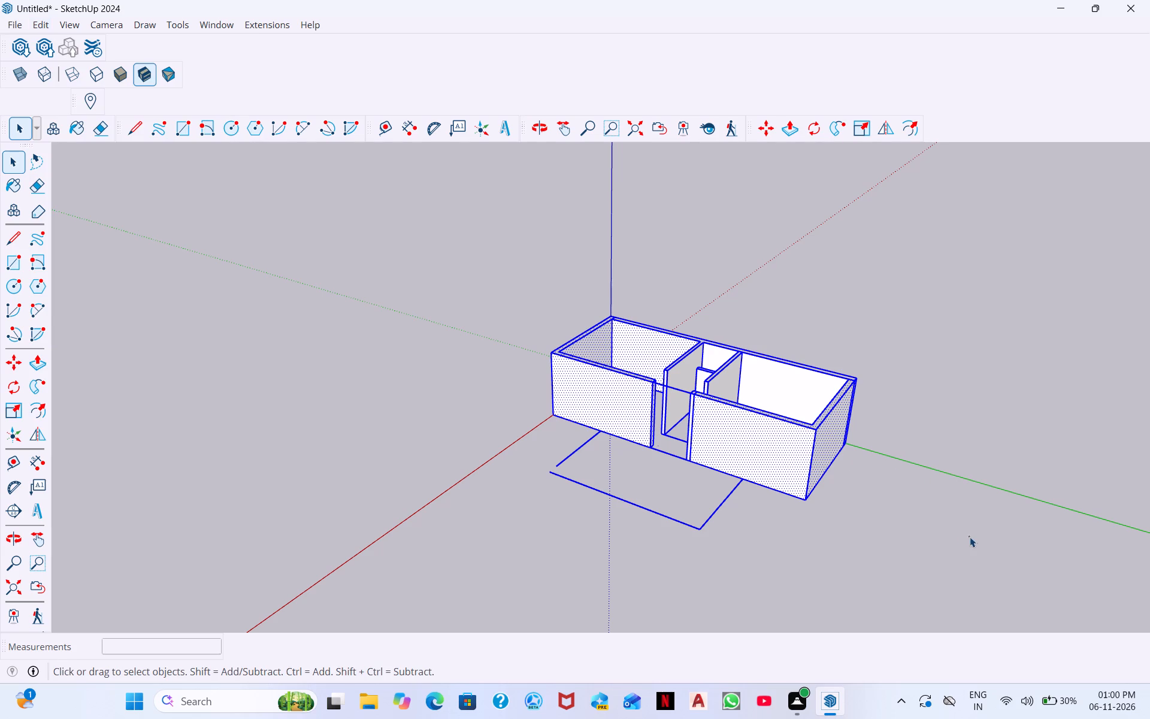
Examine the vertical seams on the rear wall's outer face and corners, and the wall ends at the front opening.
{"action": "scroll", "coordinate": [743, 464], "scroll_direction": "up", "scroll_amount": 8}
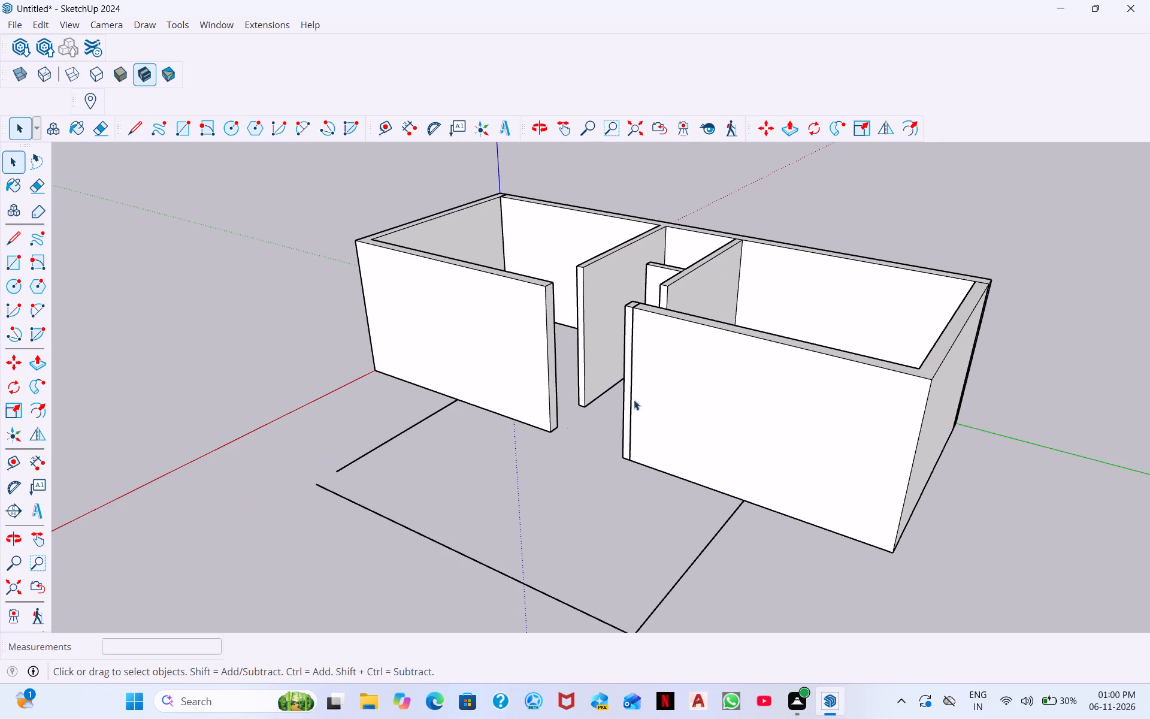
{"action": "middle_click_drag", "start_coordinate": [898, 465], "coordinate": [308, 345]}
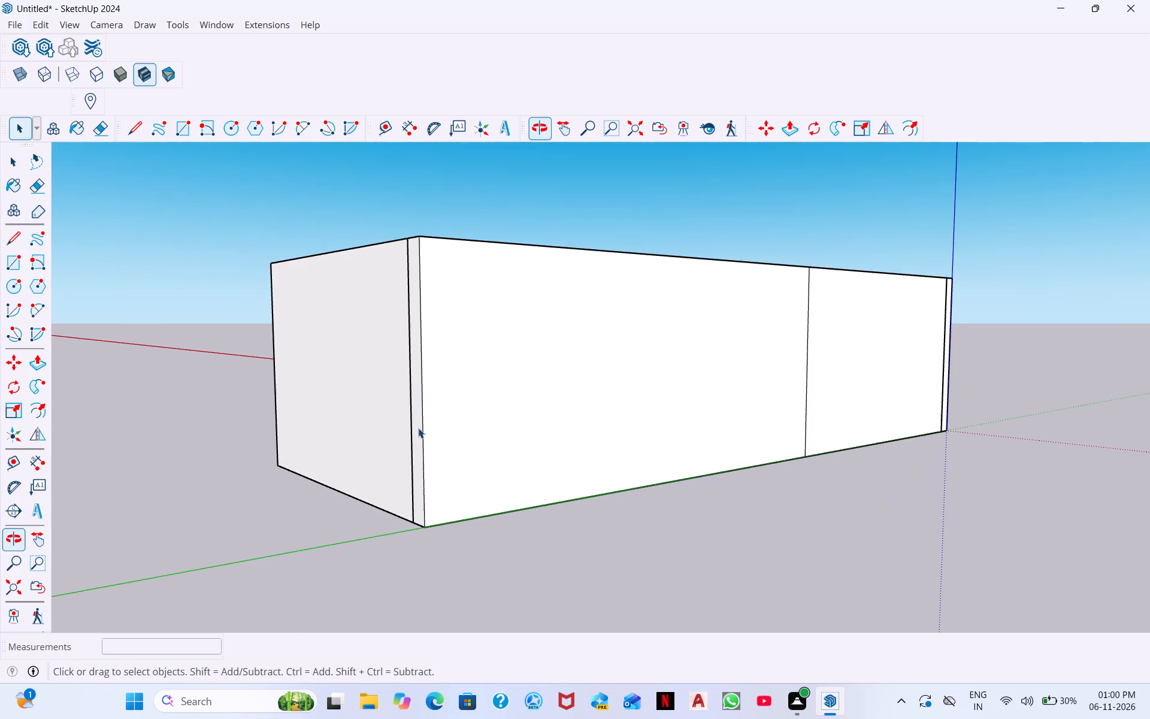
{"action": "middle_click_drag", "start_coordinate": [538, 407], "coordinate": [172, 327]}
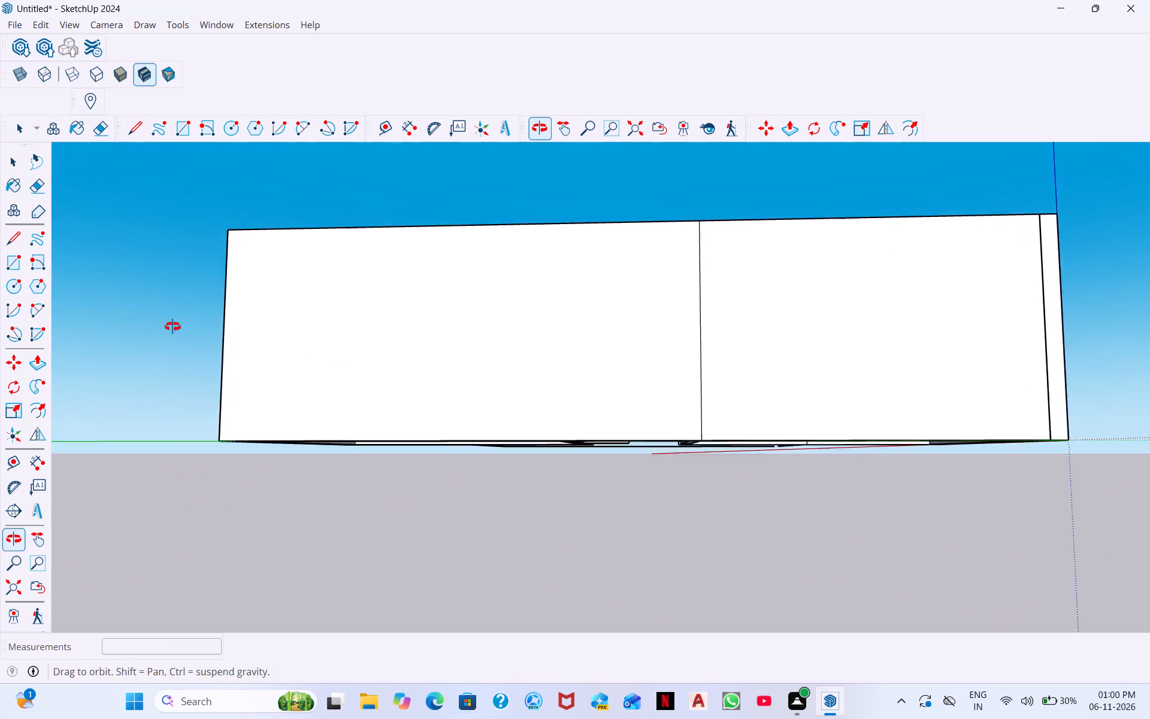
{"action": "middle_click_drag", "start_coordinate": [172, 327], "coordinate": [145, 320]}
{"action": "middle_click_drag", "start_coordinate": [1149, 359], "coordinate": [621, 470]}
{"action": "middle_click_drag", "start_coordinate": [916, 432], "coordinate": [764, 479]}
{"action": "scroll", "coordinate": [764, 454], "scroll_direction": "down", "scroll_amount": 2}
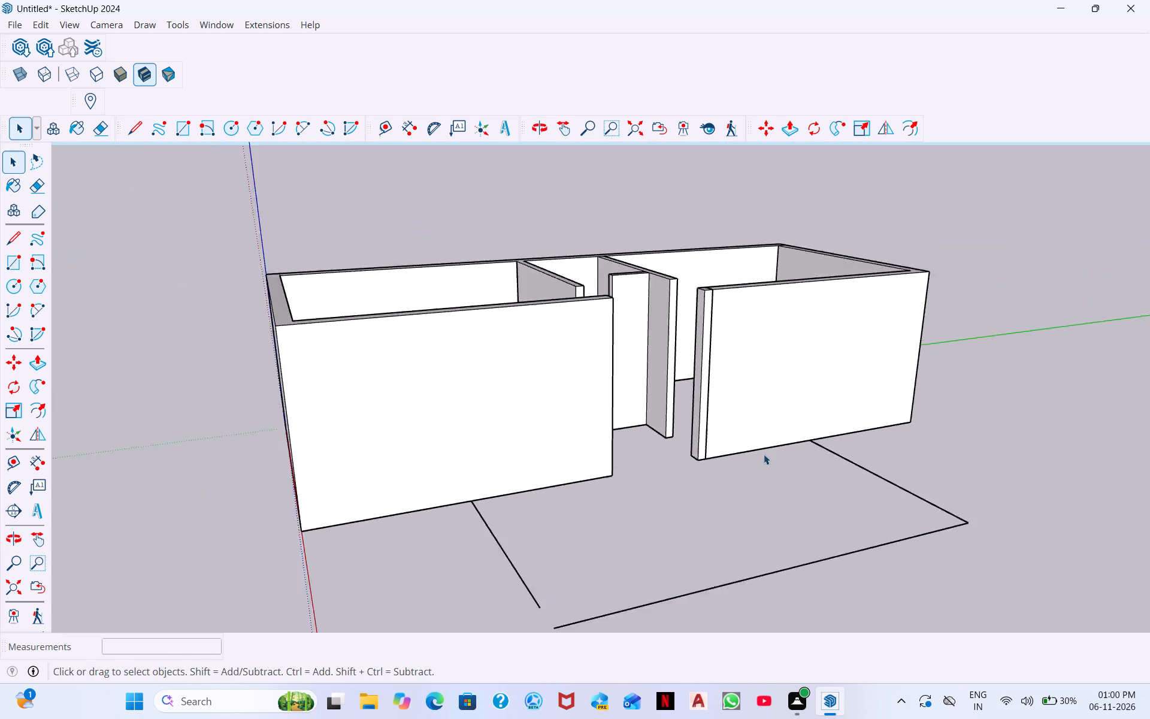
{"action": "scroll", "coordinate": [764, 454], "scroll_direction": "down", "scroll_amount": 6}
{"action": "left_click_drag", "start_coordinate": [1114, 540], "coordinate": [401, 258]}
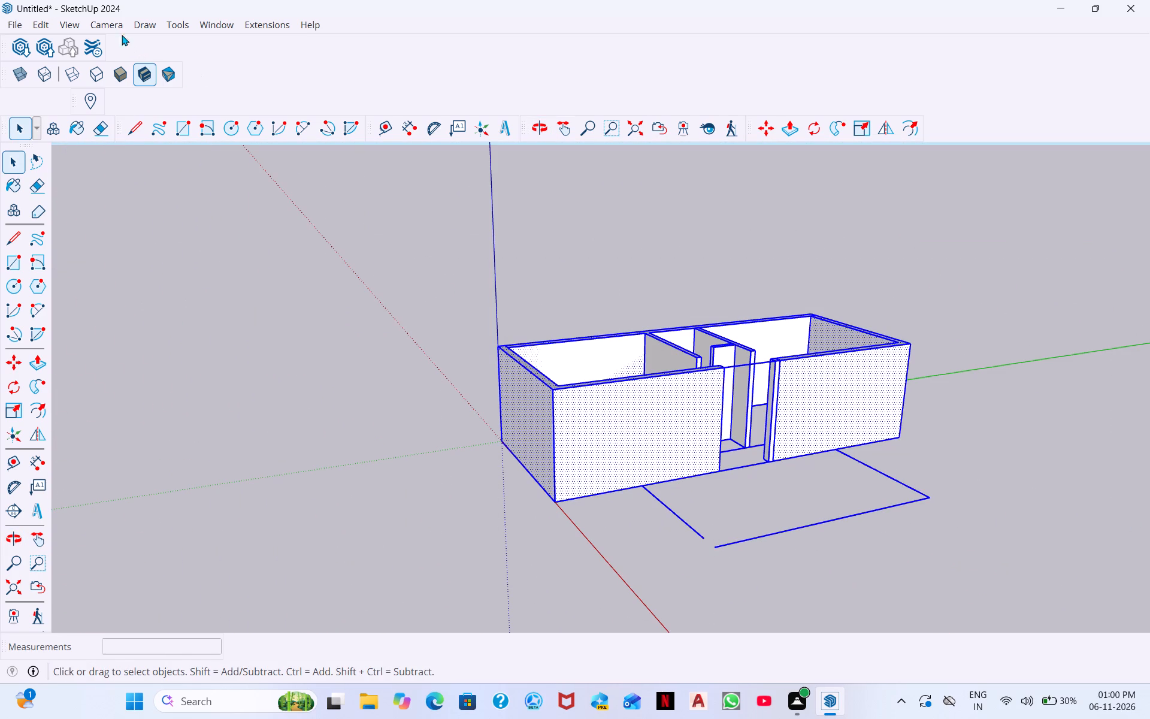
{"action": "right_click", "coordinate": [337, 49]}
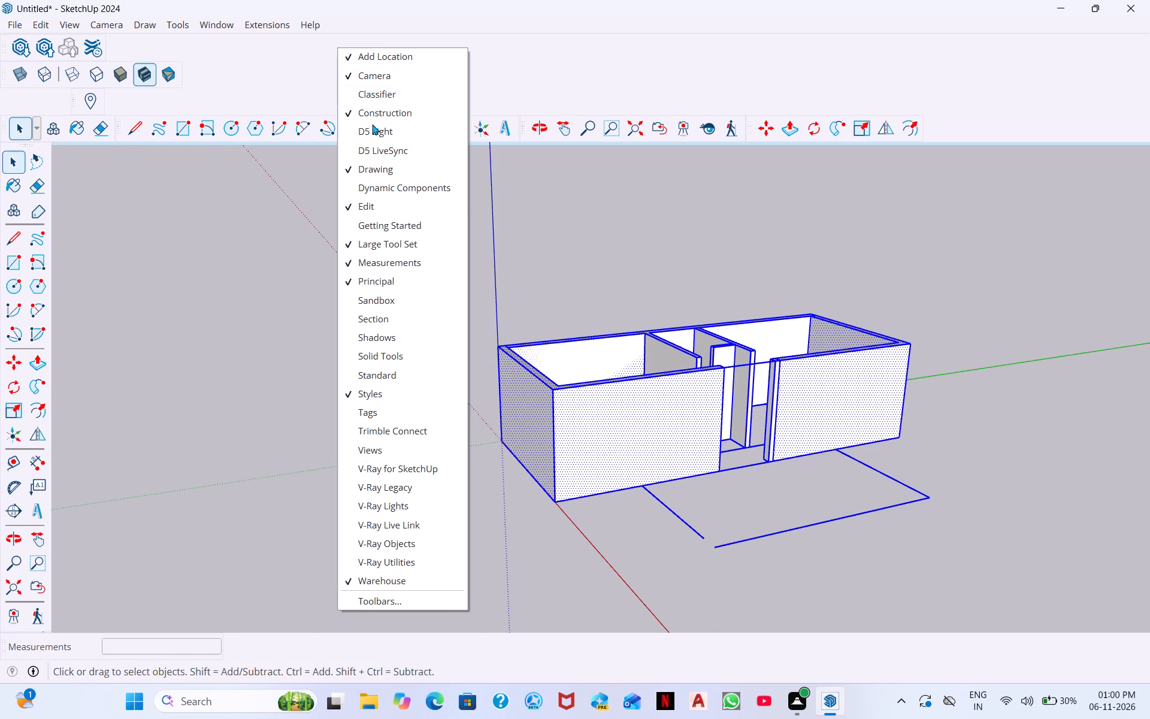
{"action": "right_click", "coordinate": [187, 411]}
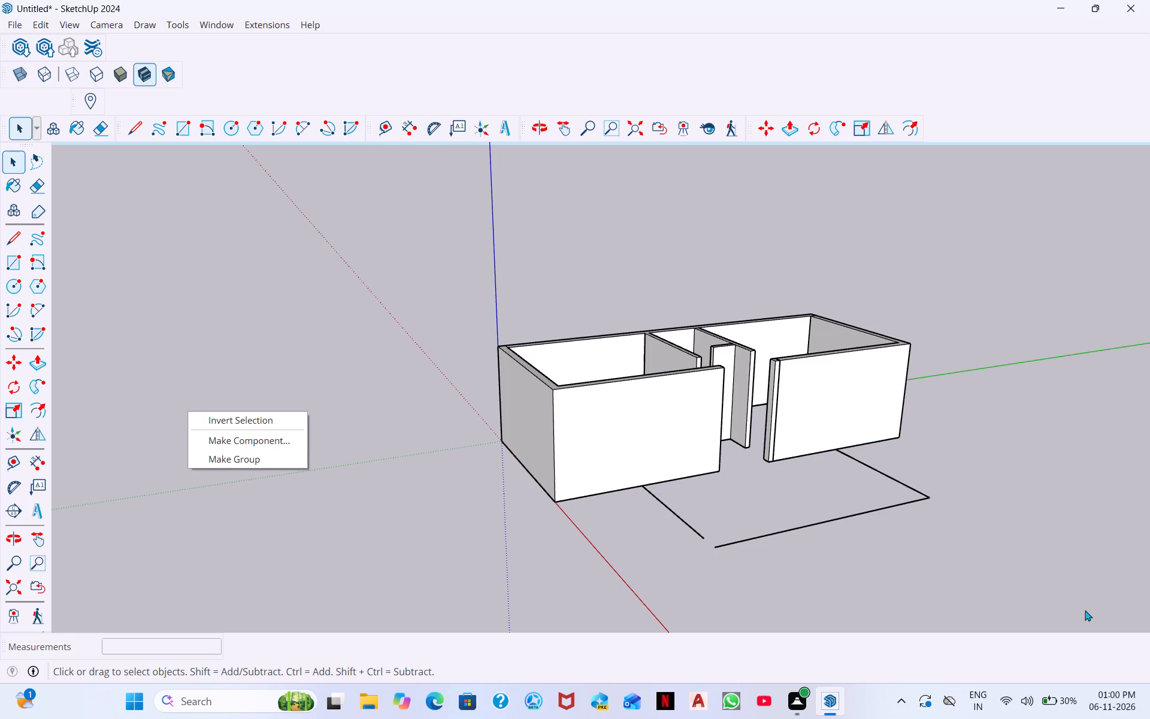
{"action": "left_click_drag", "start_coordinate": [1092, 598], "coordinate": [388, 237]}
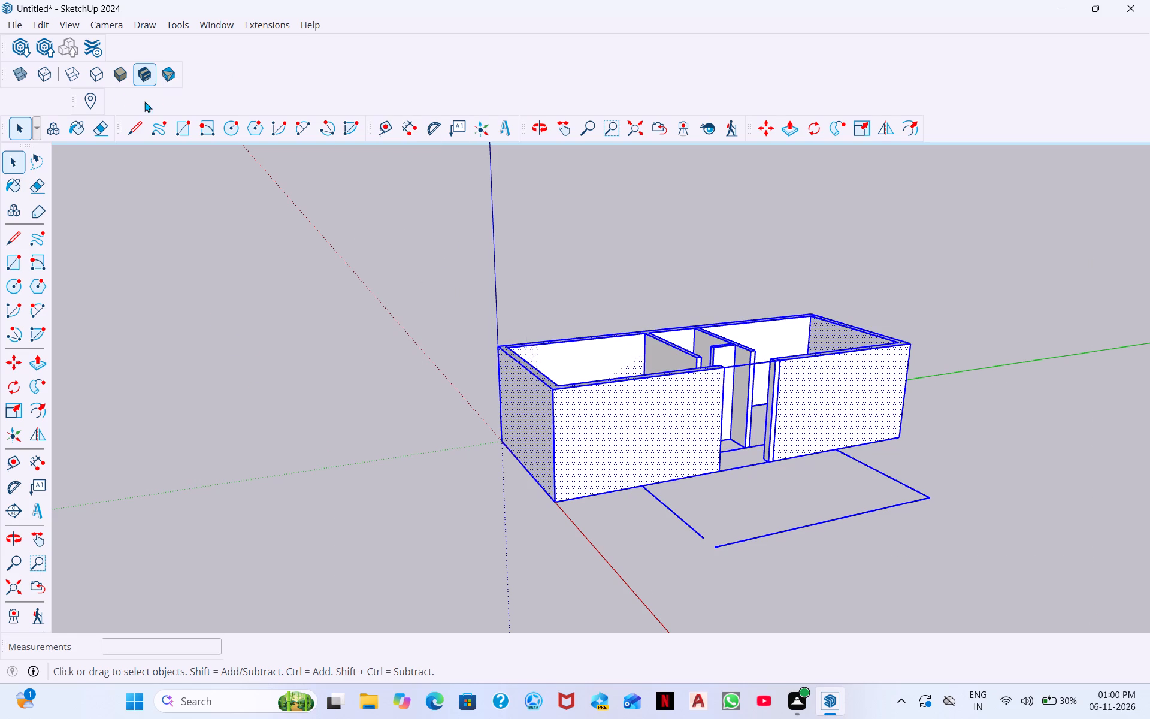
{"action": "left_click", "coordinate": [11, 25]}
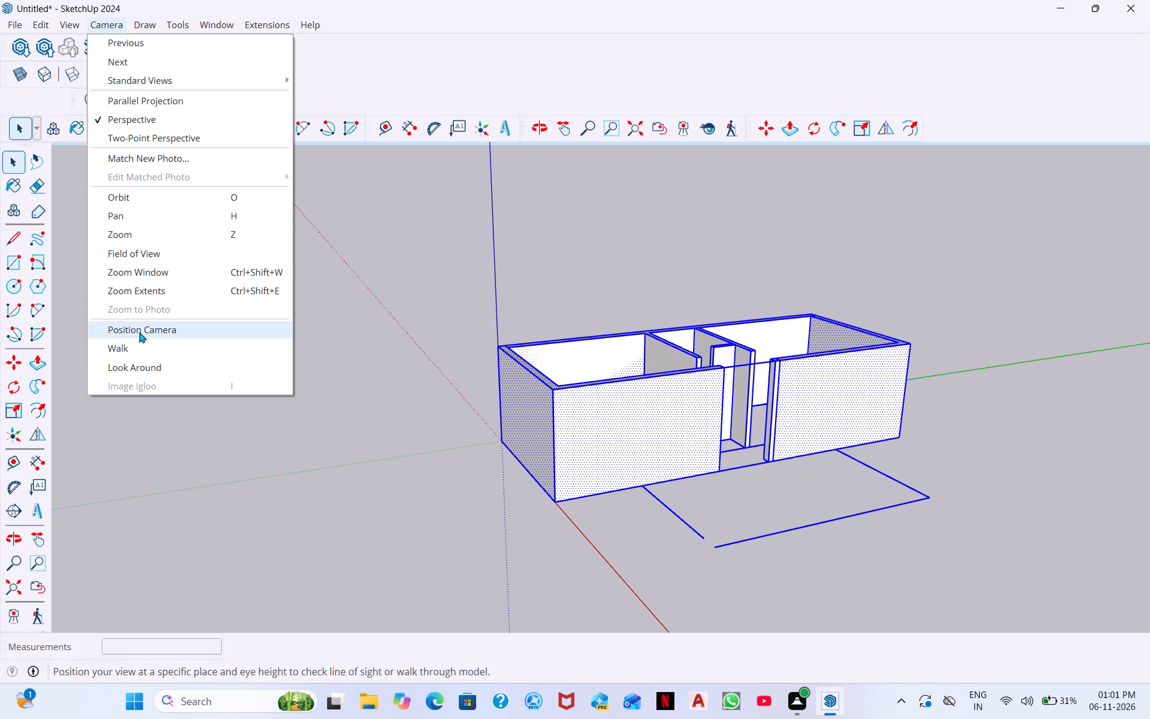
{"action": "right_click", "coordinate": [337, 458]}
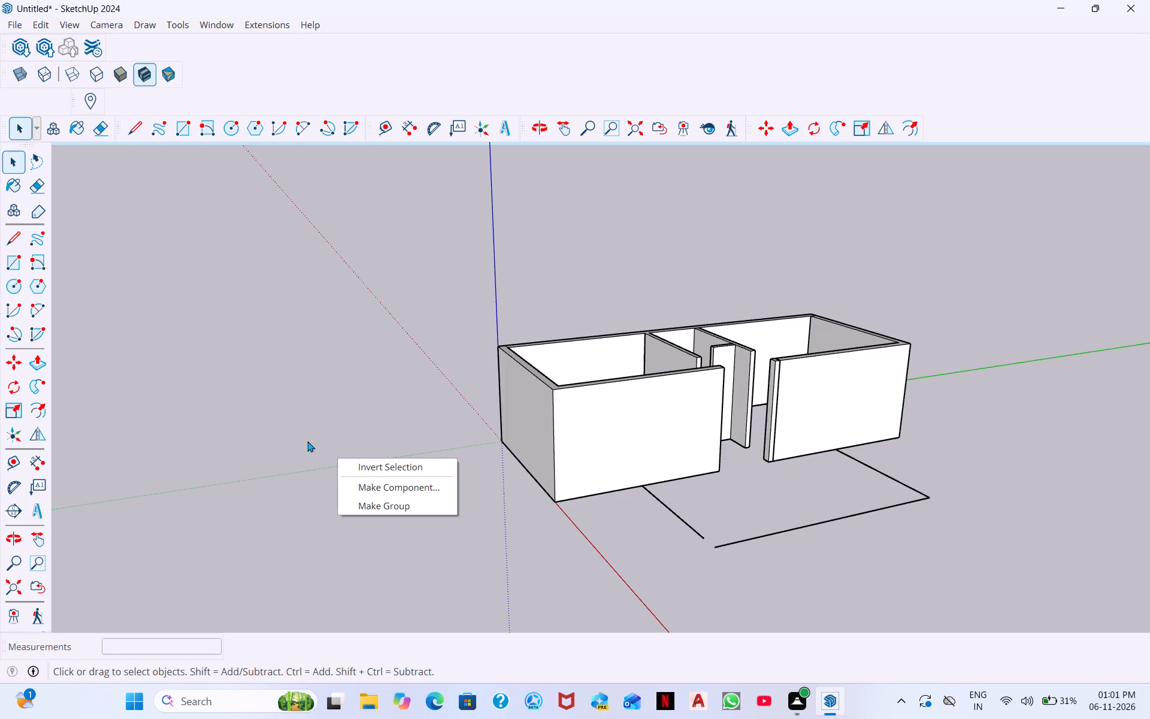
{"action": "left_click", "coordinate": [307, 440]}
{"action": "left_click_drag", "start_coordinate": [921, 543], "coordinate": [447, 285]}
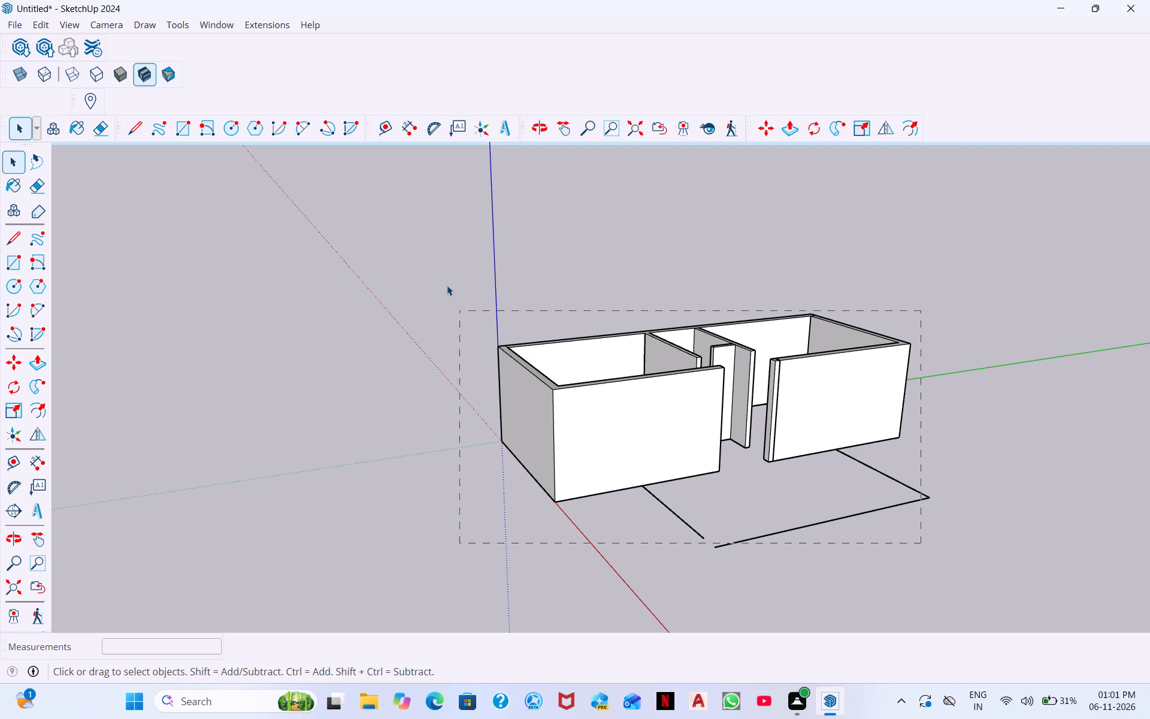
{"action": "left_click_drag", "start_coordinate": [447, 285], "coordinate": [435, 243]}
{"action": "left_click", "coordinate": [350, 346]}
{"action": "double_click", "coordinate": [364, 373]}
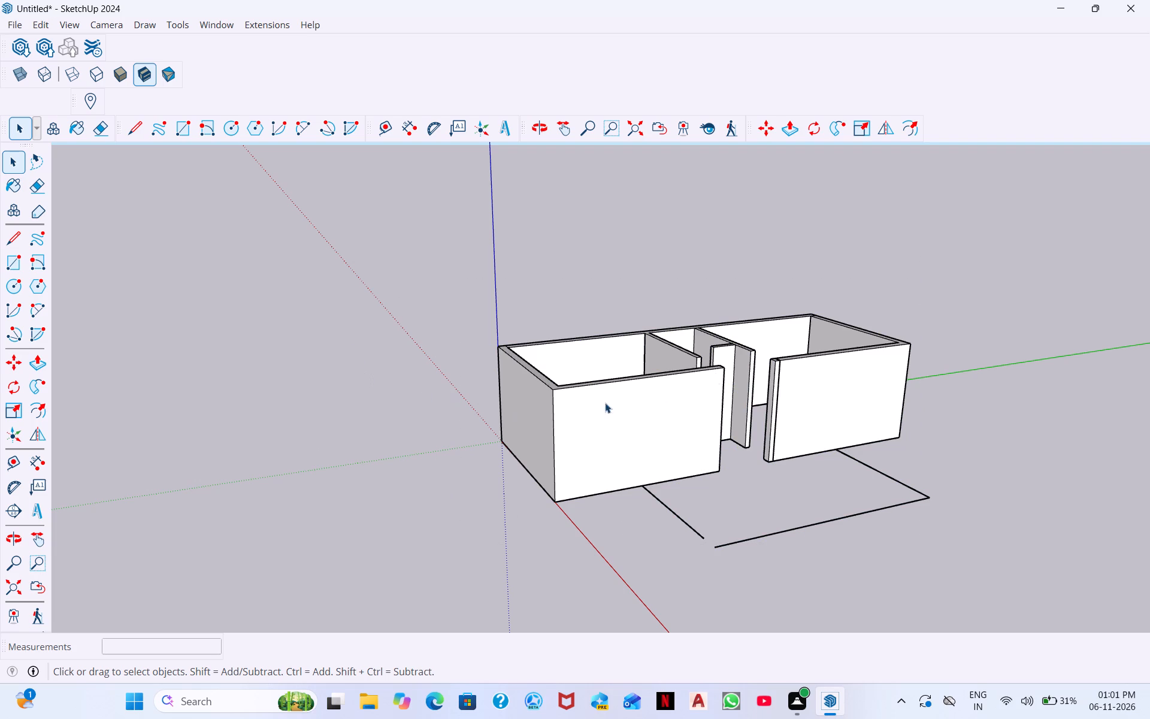
Select the far-end outer walls together with the partition group and explode the group into loose geometry.
{"action": "left_click_drag", "start_coordinate": [898, 406], "coordinate": [780, 448]}
{"action": "scroll", "coordinate": [836, 392], "scroll_direction": "down", "scroll_amount": 1}
{"action": "middle_click_drag", "start_coordinate": [863, 379], "coordinate": [411, 470]}
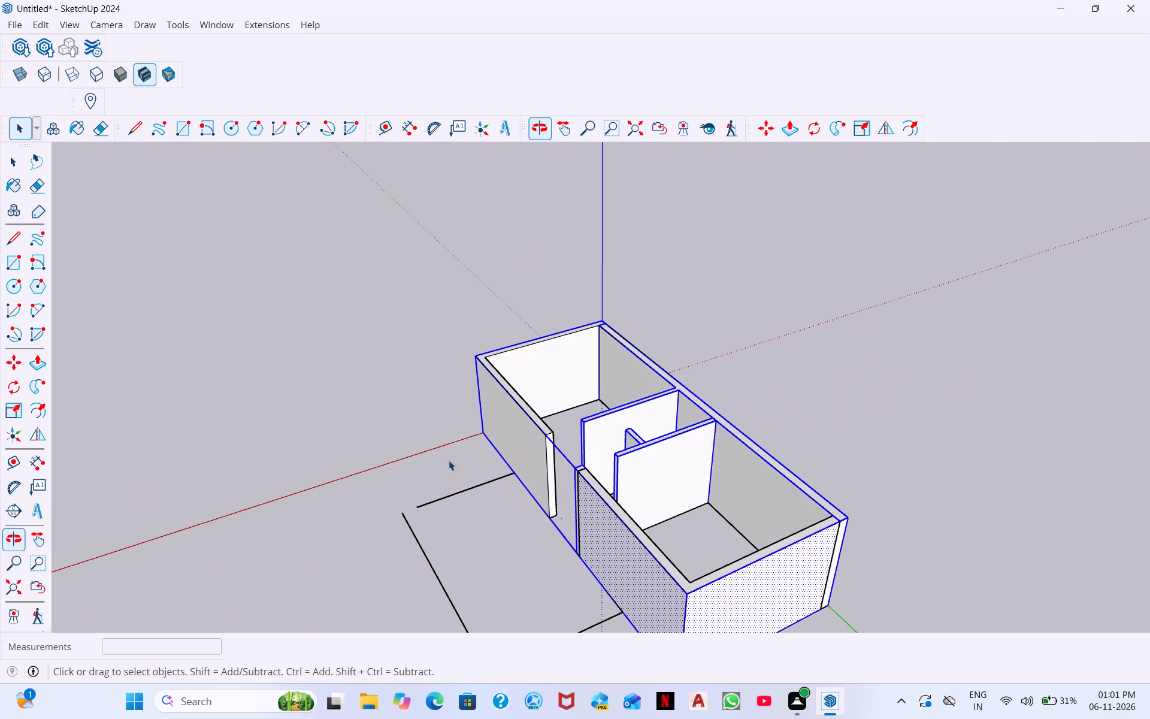
{"action": "right_click", "coordinate": [730, 510]}
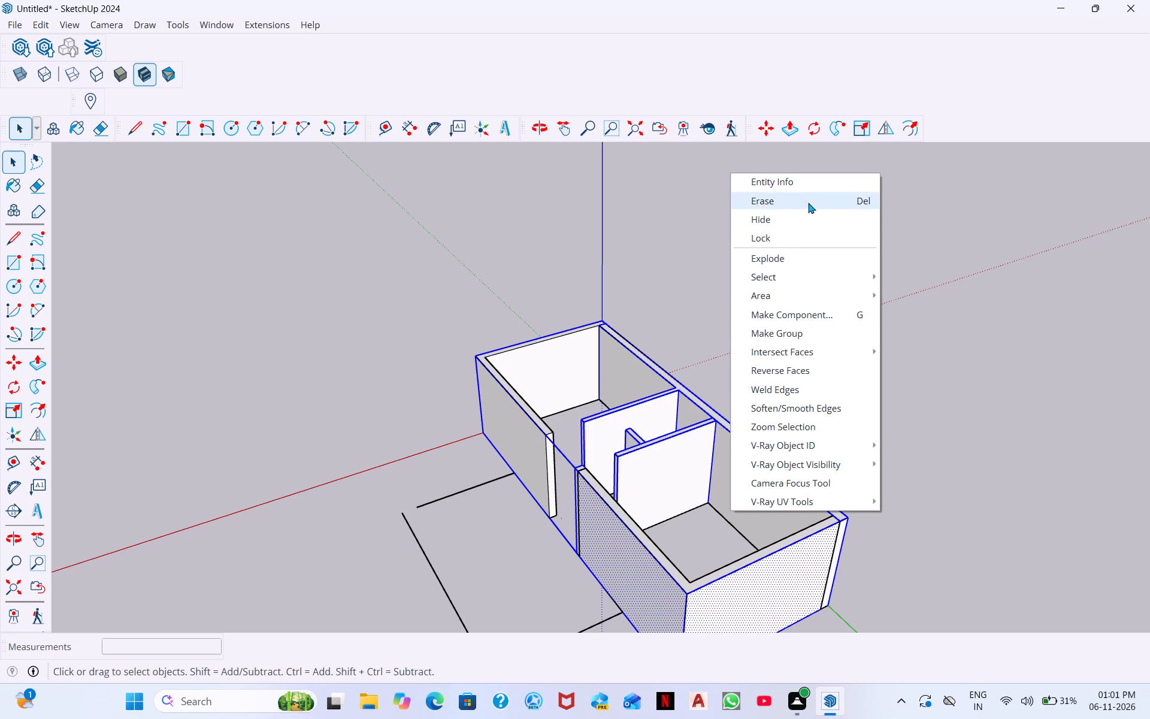
{"action": "left_click", "coordinate": [817, 258]}
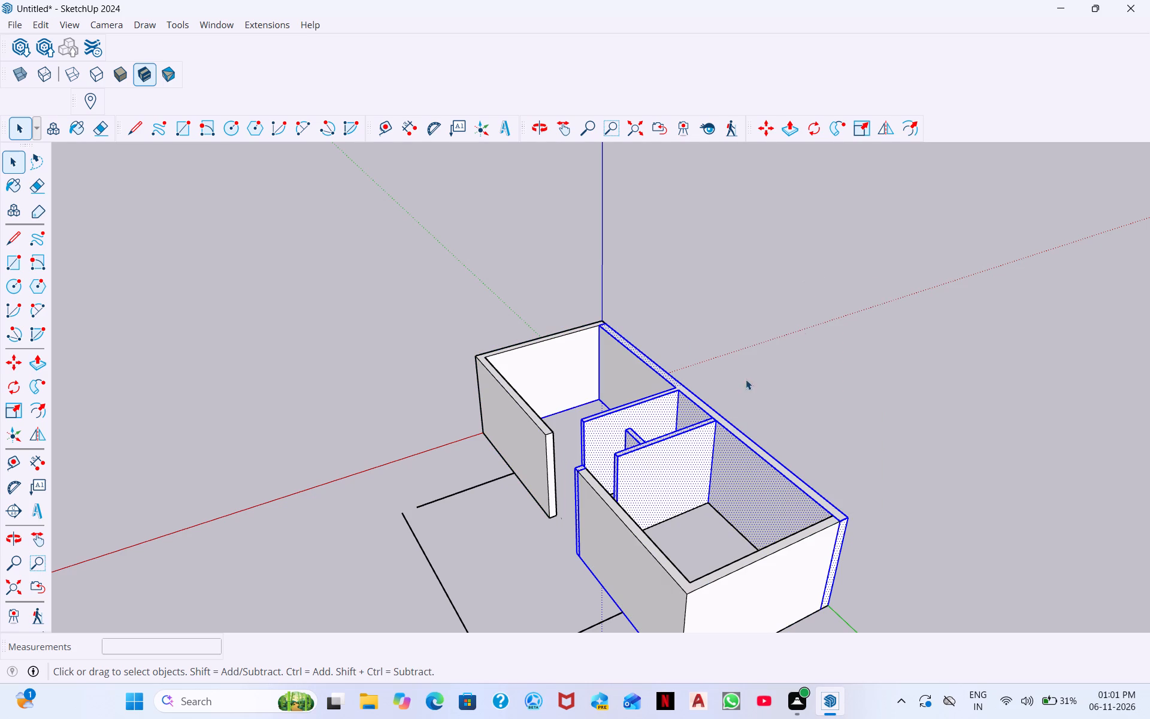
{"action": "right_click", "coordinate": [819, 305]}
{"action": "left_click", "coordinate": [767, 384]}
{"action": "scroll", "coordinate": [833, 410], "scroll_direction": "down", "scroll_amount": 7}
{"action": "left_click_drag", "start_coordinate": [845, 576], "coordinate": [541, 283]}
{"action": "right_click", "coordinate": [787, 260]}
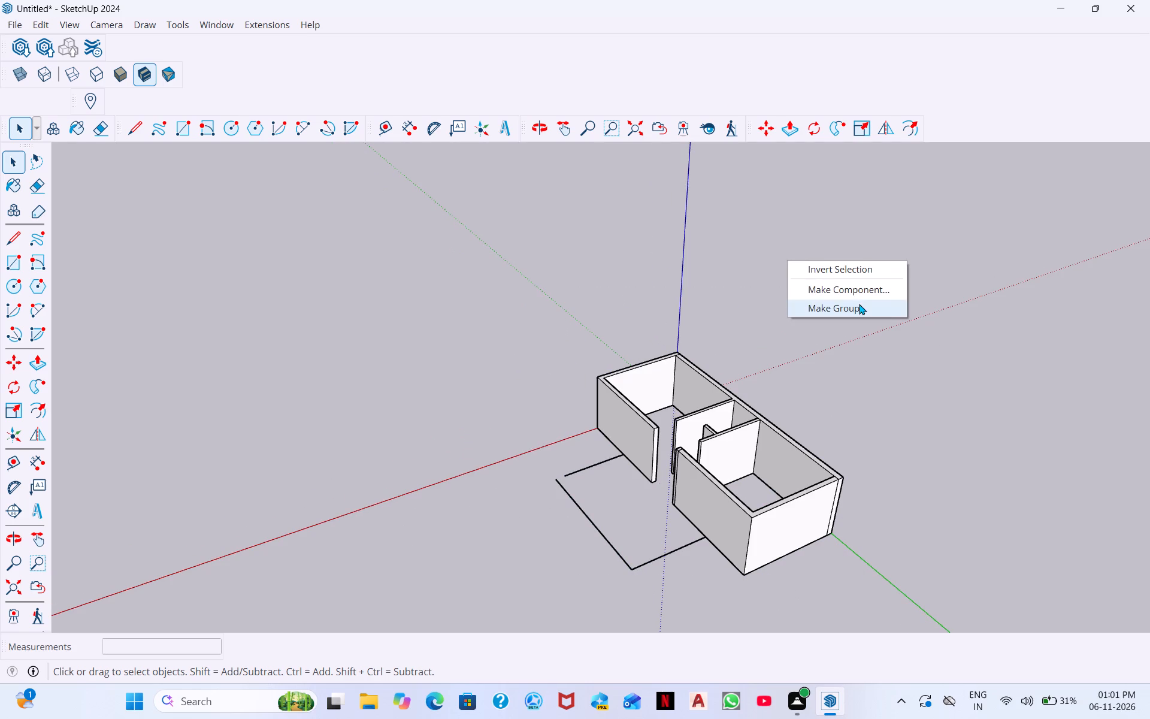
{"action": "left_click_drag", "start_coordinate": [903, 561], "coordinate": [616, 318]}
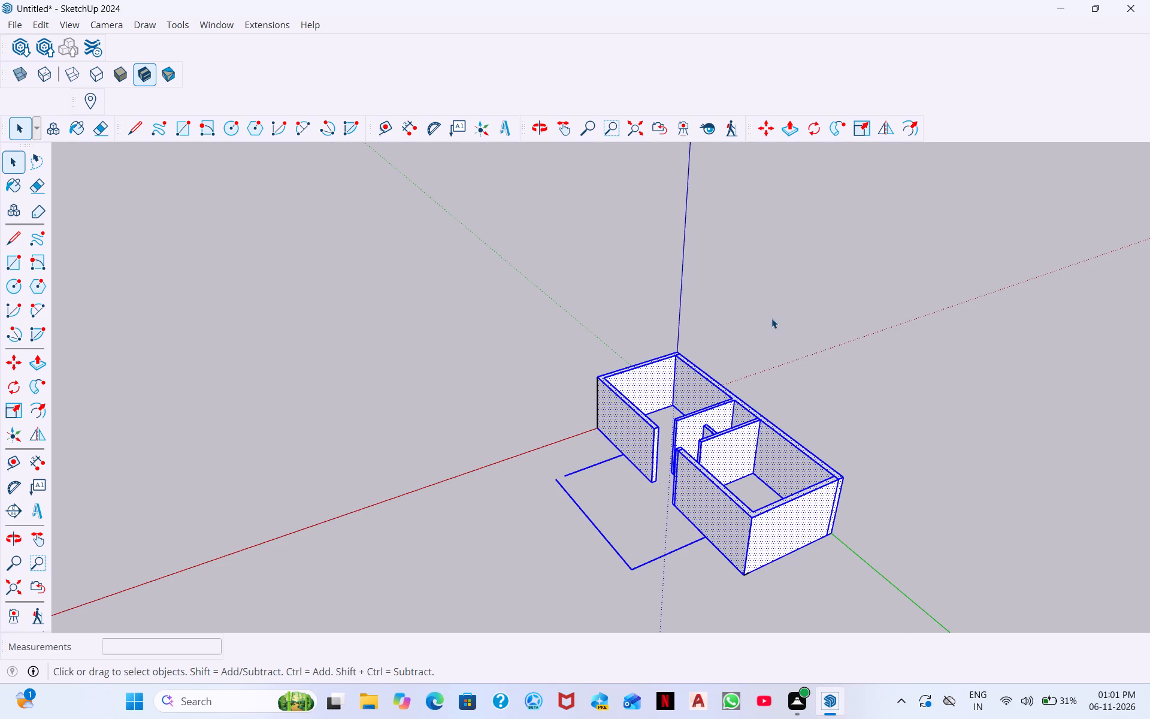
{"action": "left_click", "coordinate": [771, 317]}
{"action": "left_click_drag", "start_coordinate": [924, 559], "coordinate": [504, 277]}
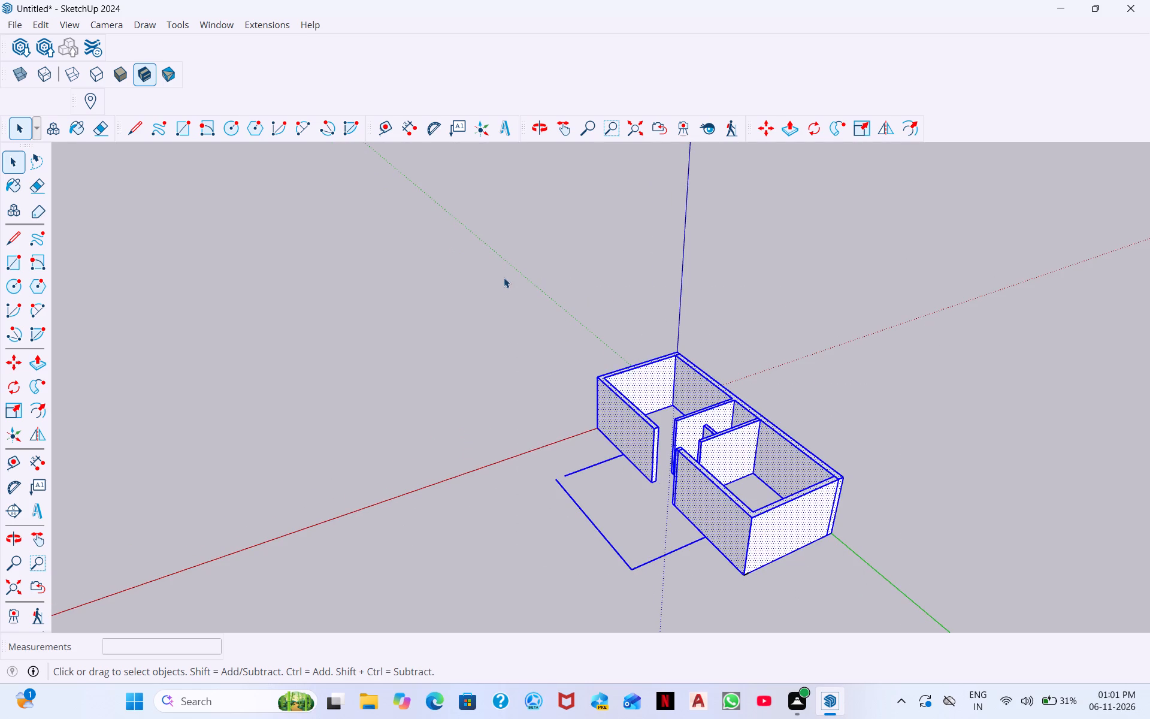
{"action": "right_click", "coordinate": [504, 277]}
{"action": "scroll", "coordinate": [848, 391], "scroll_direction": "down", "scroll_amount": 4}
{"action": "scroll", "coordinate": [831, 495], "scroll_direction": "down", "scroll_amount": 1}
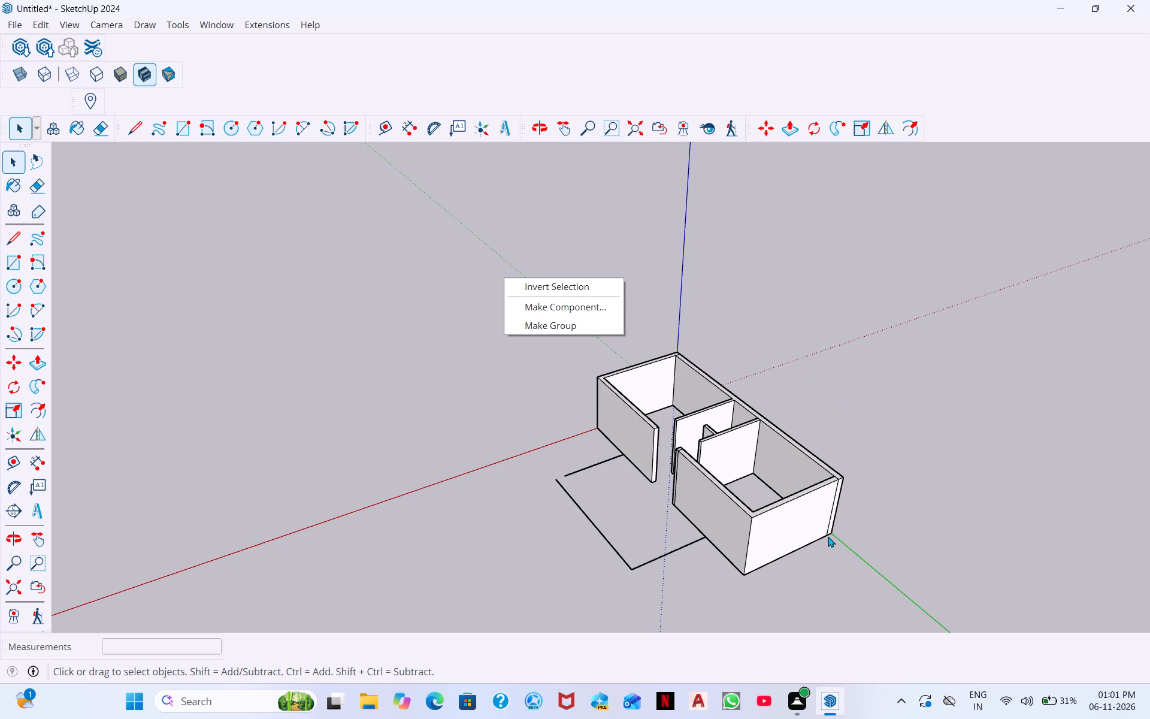
Erase the vertical seam on the outer face and the short seam on top of the longer front wall, beside the opening.
{"action": "middle_click_drag", "start_coordinate": [716, 476], "coordinate": [1028, 434]}
{"action": "scroll", "coordinate": [750, 435], "scroll_direction": "up", "scroll_amount": 12}
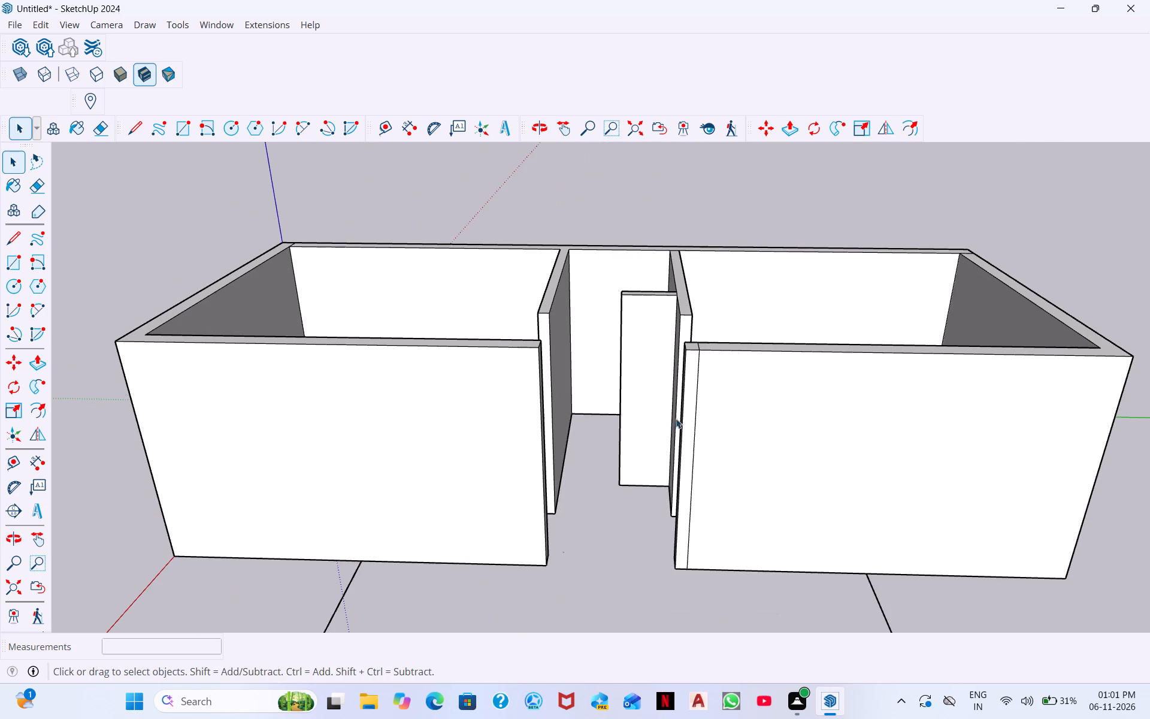
{"action": "left_click", "coordinate": [695, 435]}
{"action": "left_click", "coordinate": [99, 126]}
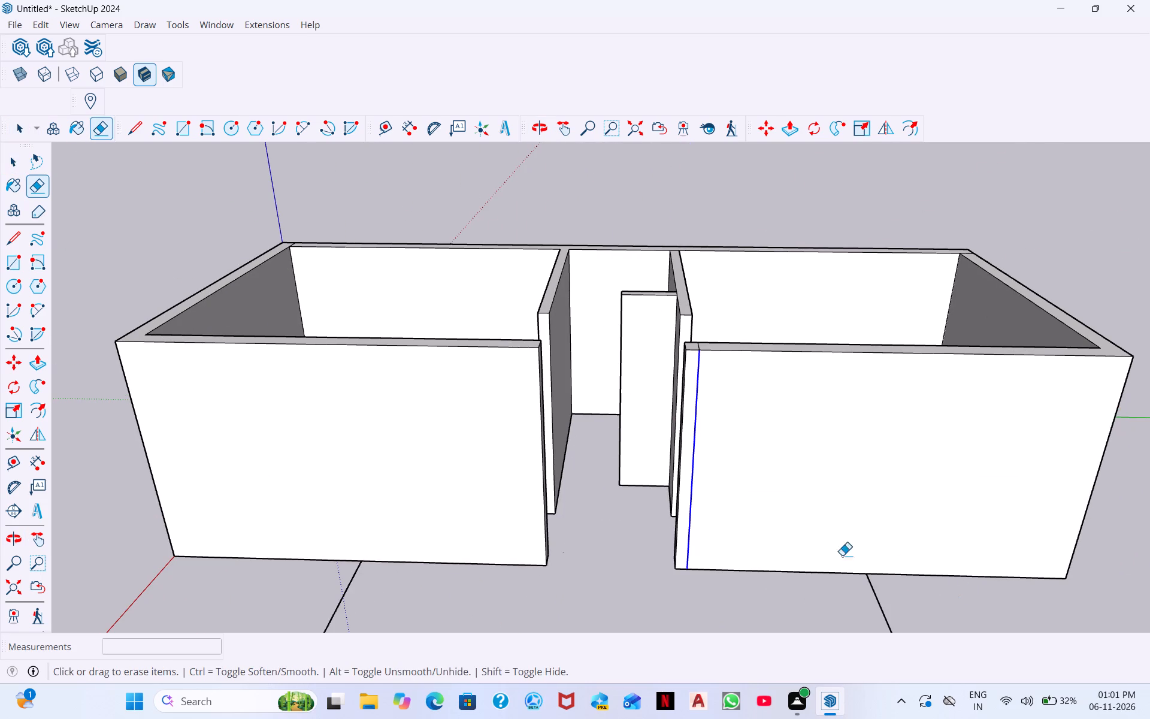
{"action": "left_click", "coordinate": [690, 536]}
{"action": "scroll", "coordinate": [896, 488], "scroll_direction": "down", "scroll_amount": 4}
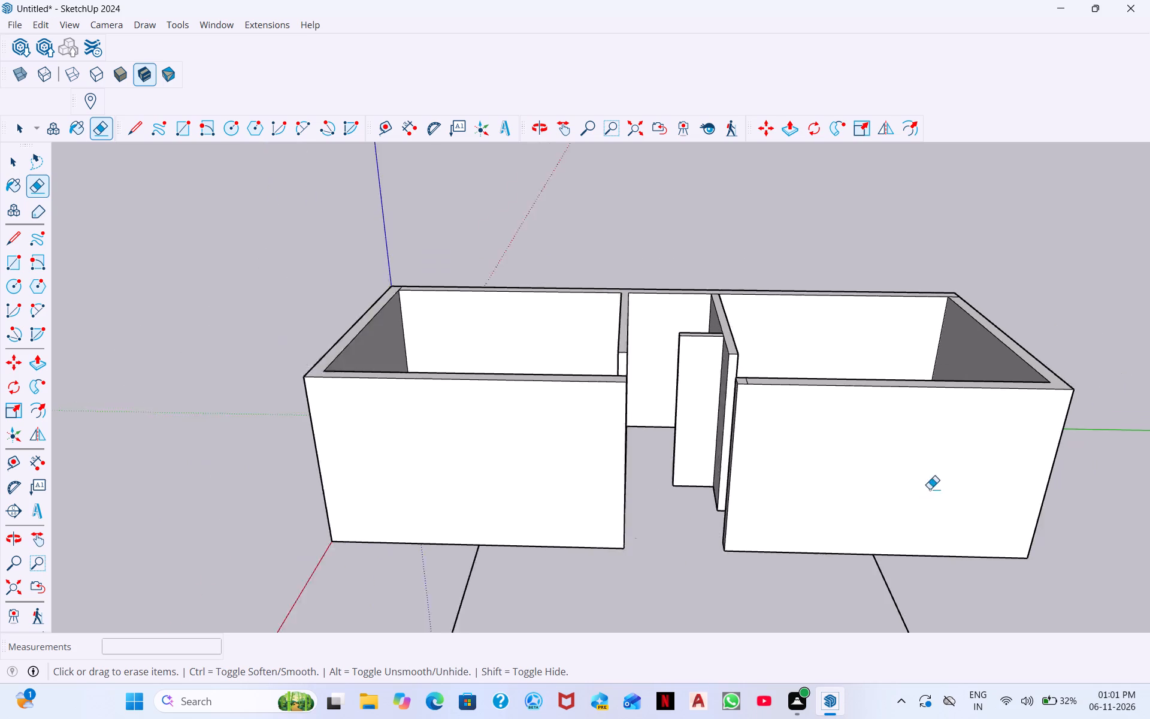
{"action": "middle_click_drag", "start_coordinate": [1030, 506], "coordinate": [720, 528]}
{"action": "scroll", "coordinate": [571, 433], "scroll_direction": "up", "scroll_amount": 5}
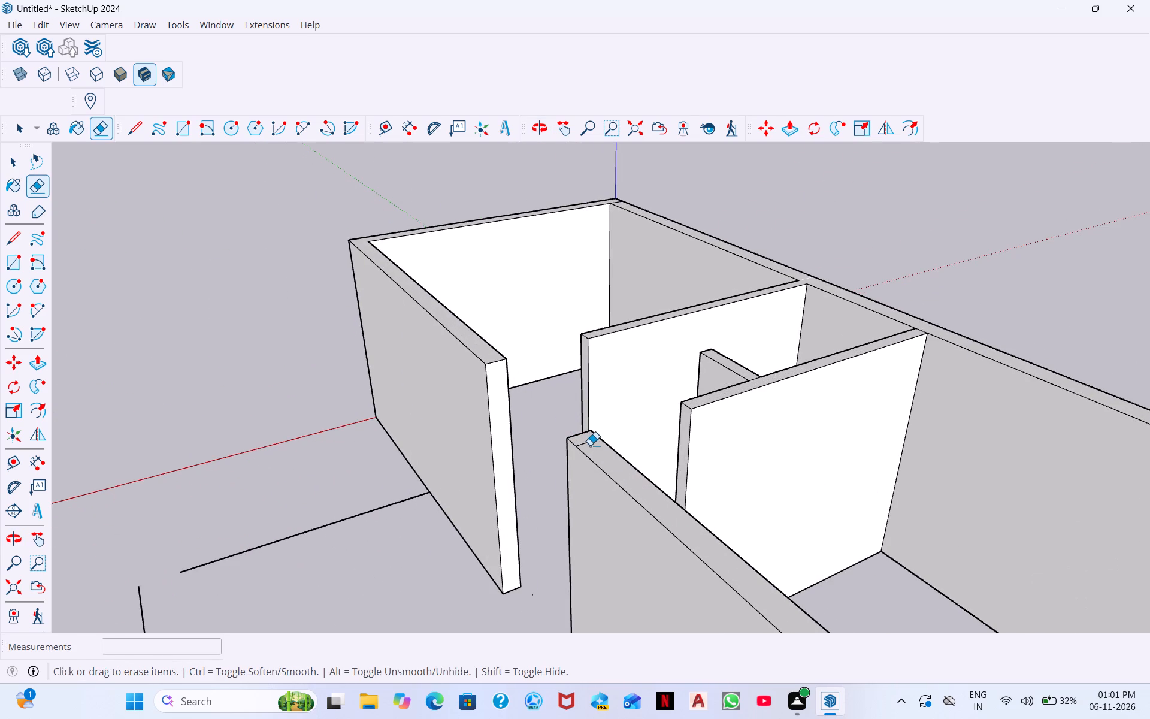
{"action": "left_click", "coordinate": [591, 442]}
Erase the two vertical seams on the rear wall's outer face, one partway along and one beside the origin corner.
{"action": "scroll", "coordinate": [650, 424], "scroll_direction": "down", "scroll_amount": 3}
{"action": "middle_click_drag", "start_coordinate": [1088, 568], "coordinate": [576, 430]}
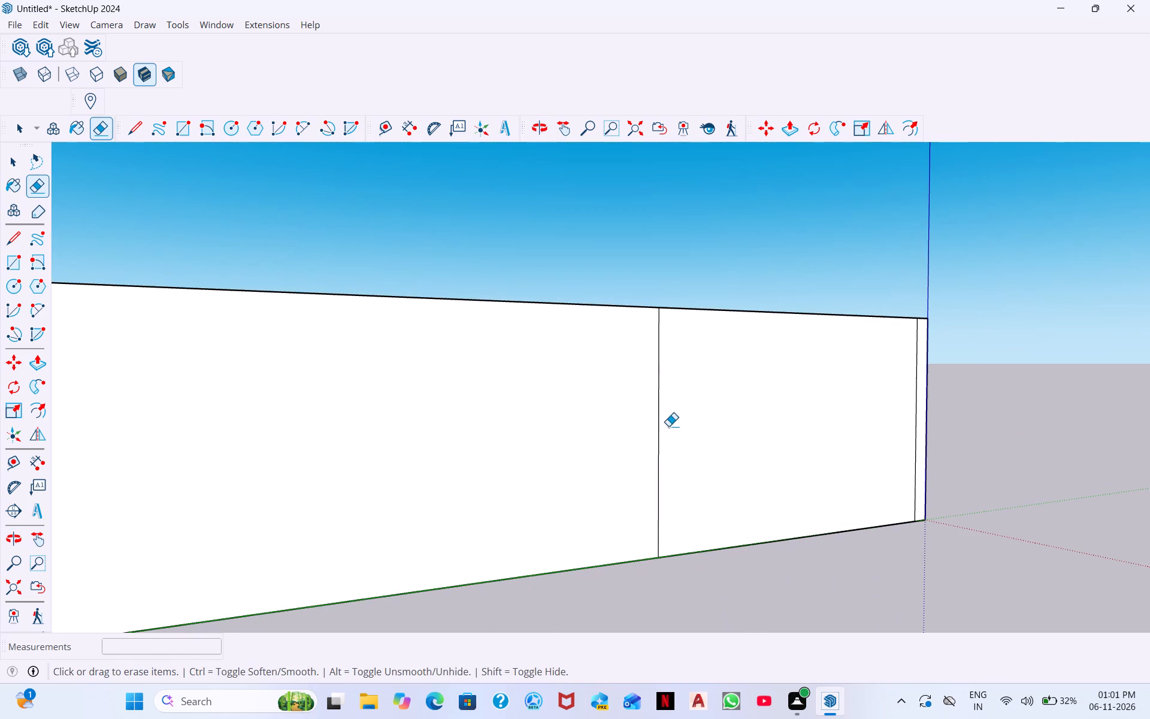
{"action": "left_click", "coordinate": [662, 436]}
{"action": "left_click", "coordinate": [658, 440]}
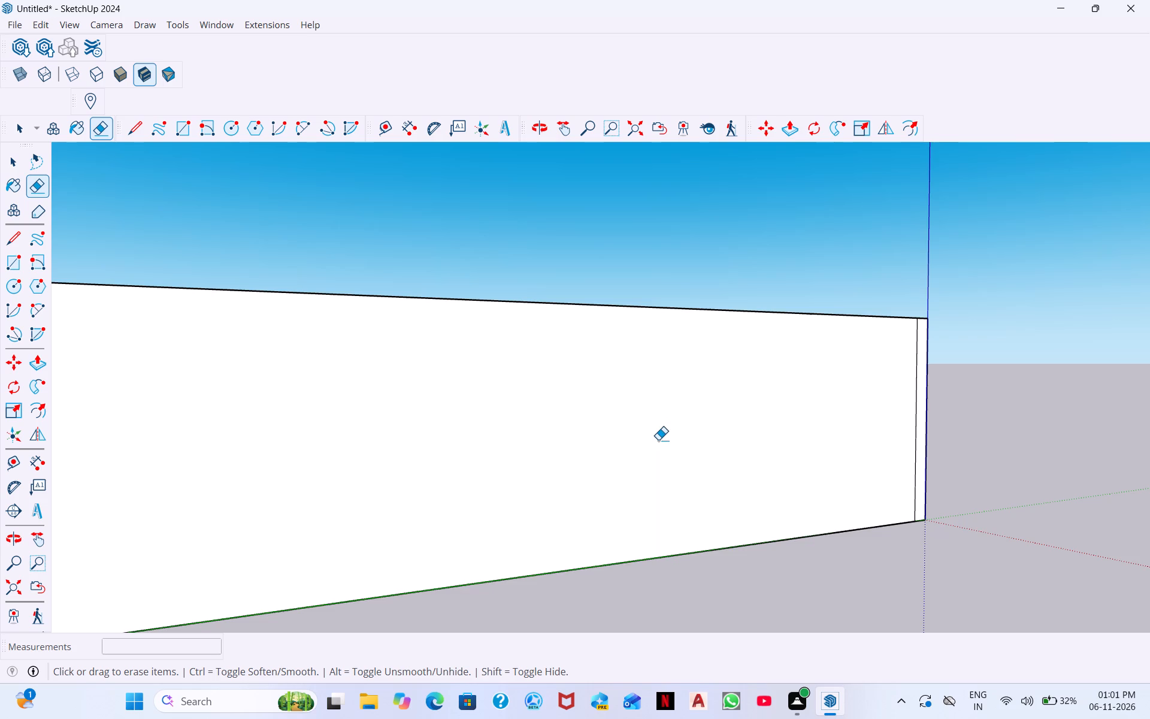
{"action": "scroll", "coordinate": [740, 407], "scroll_direction": "down", "scroll_amount": 4}
{"action": "scroll", "coordinate": [871, 418], "scroll_direction": "up", "scroll_amount": 5}
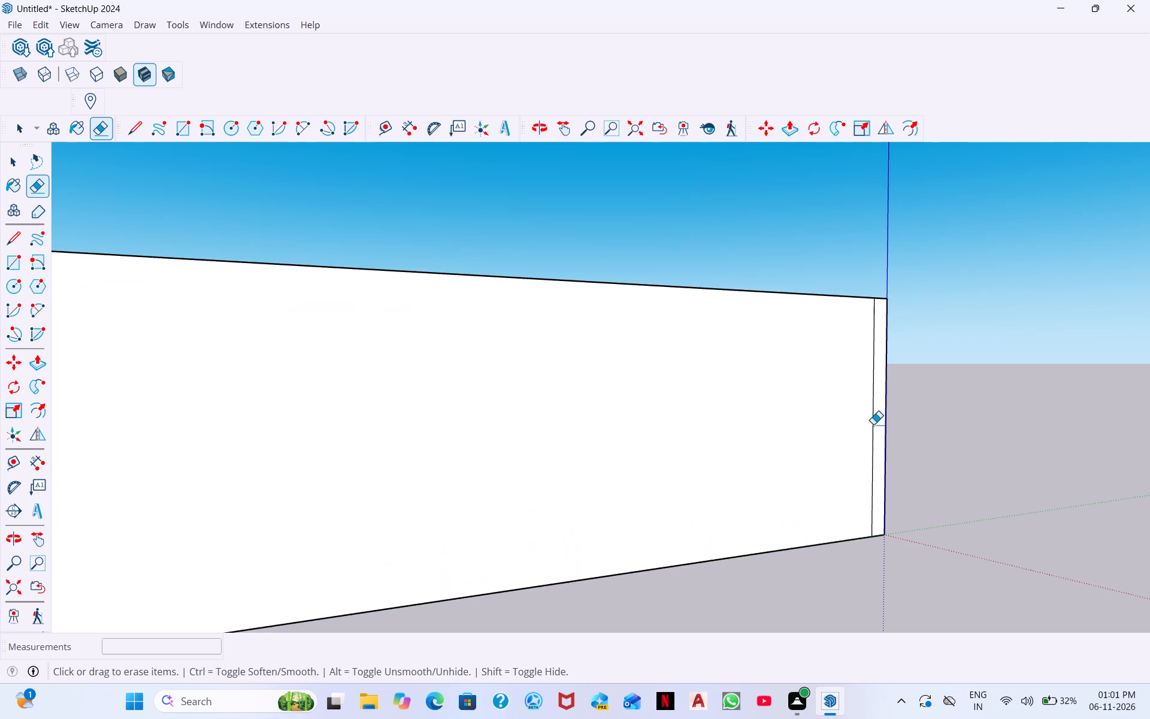
{"action": "left_click", "coordinate": [873, 424]}
Erase the vertical seam on the outer face of the end wall farthest from the origin, beside the rear corner.
{"action": "scroll", "coordinate": [821, 449], "scroll_direction": "down", "scroll_amount": 7}
{"action": "middle_click_drag", "start_coordinate": [55, 507], "coordinate": [288, 491]}
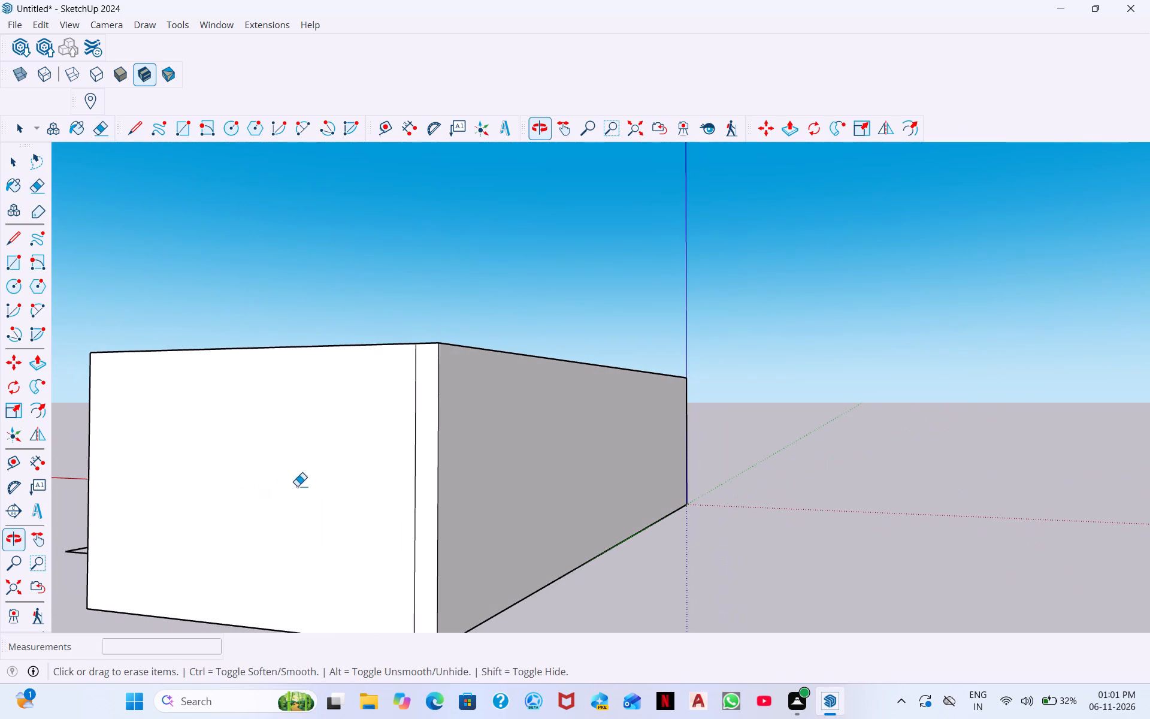
{"action": "left_click", "coordinate": [416, 495]}
Erase the vertical seams beside the opening and mid-wall on the inner face of the front wall nearest the origin.
{"action": "scroll", "coordinate": [416, 495], "scroll_direction": "down", "scroll_amount": 7}
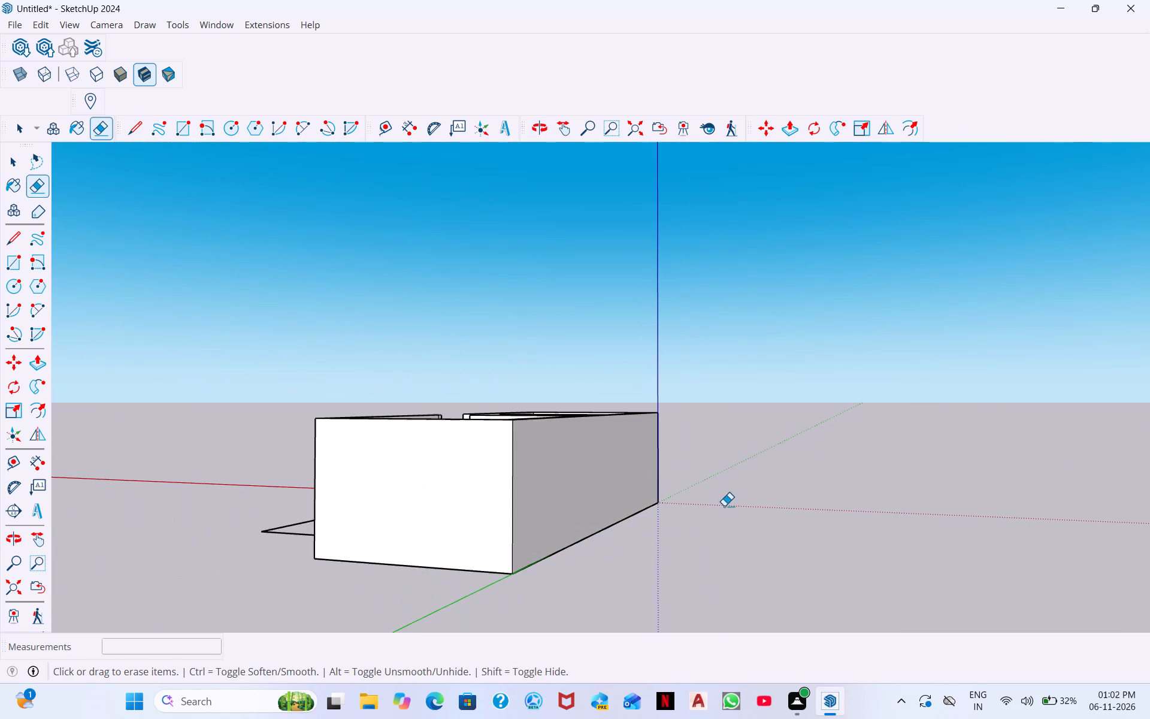
{"action": "middle_click_drag", "start_coordinate": [670, 539], "coordinate": [373, 654]}
{"action": "middle_click_drag", "start_coordinate": [789, 450], "coordinate": [679, 566]}
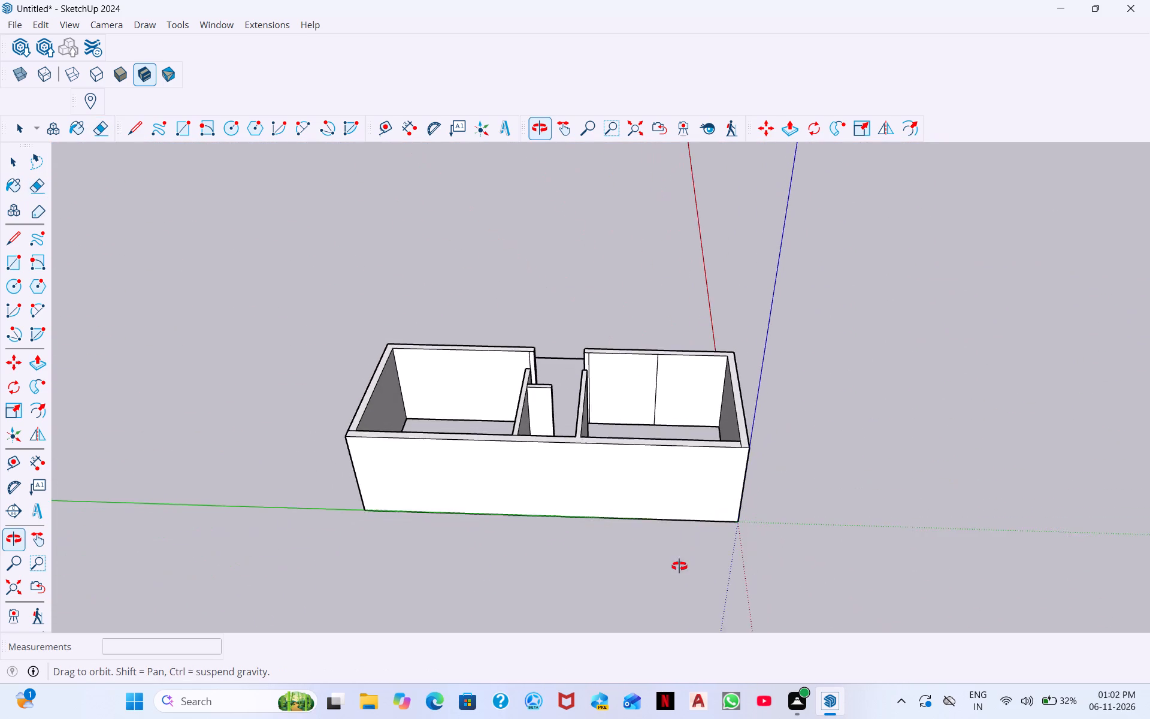
{"action": "middle_click_drag", "start_coordinate": [679, 566], "coordinate": [678, 566]}
{"action": "scroll", "coordinate": [670, 398], "scroll_direction": "up", "scroll_amount": 5}
{"action": "left_click", "coordinate": [647, 380]}
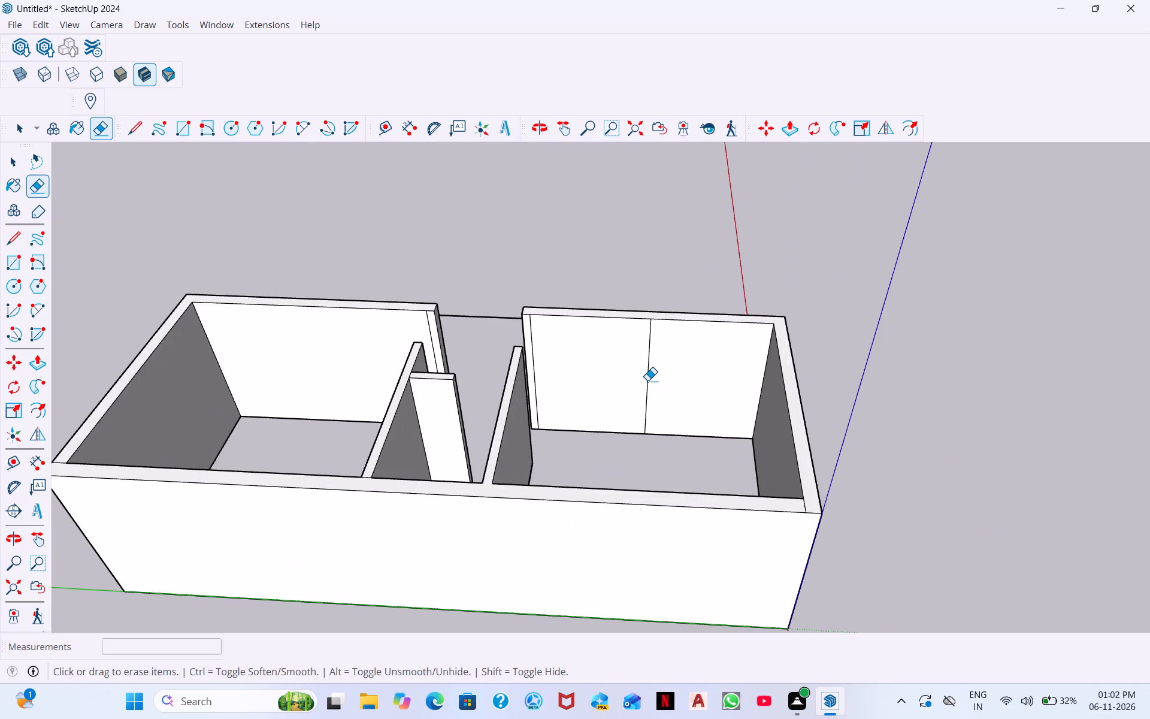
{"action": "key", "text": "ctrl+z"}
{"action": "scroll", "coordinate": [640, 388], "scroll_direction": "up", "scroll_amount": 10}
{"action": "scroll", "coordinate": [532, 397], "scroll_direction": "up", "scroll_amount": 1}
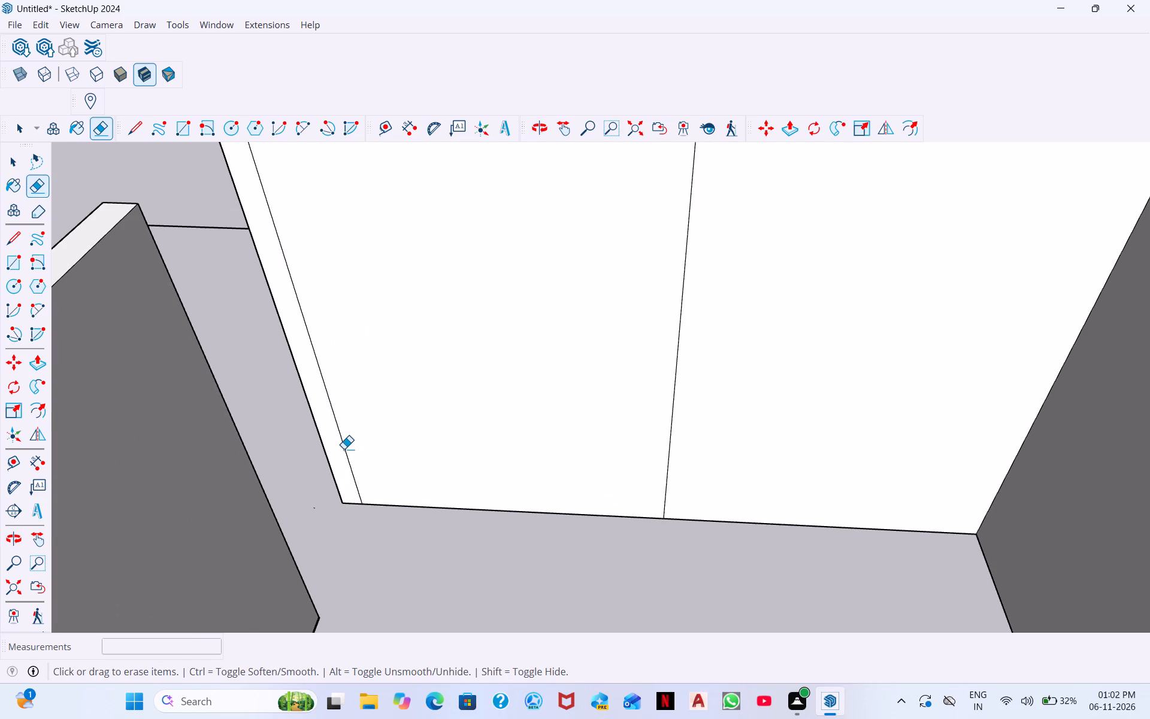
{"action": "left_click", "coordinate": [345, 448]}
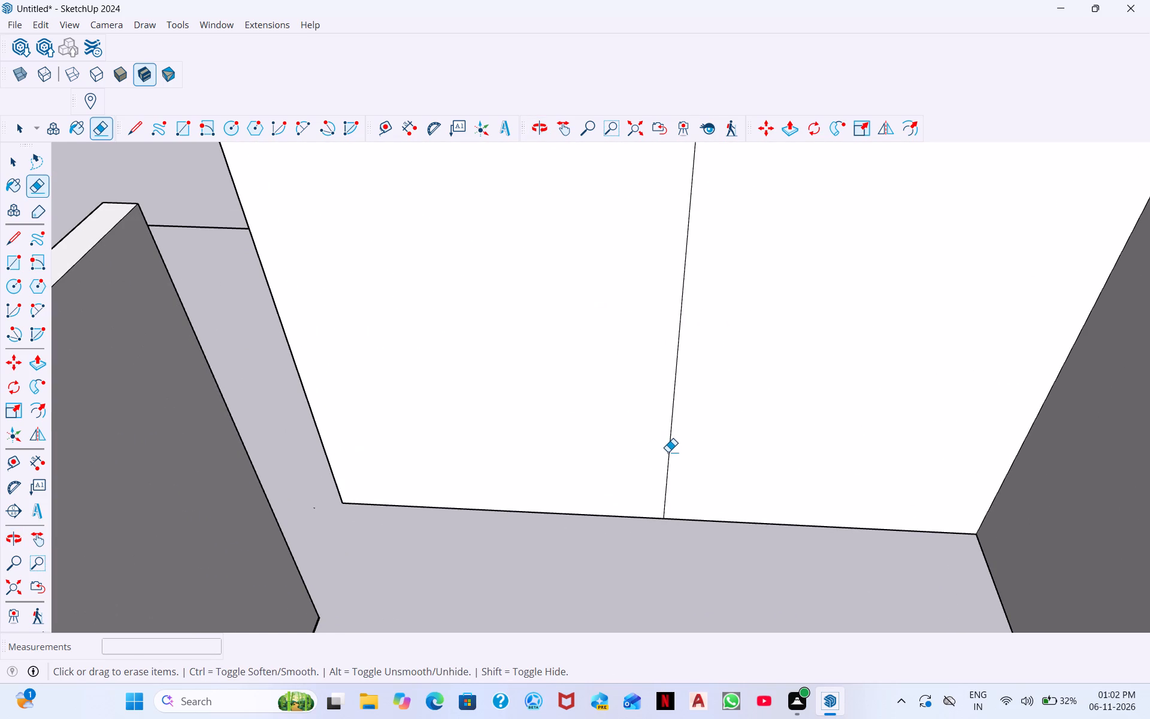
{"action": "left_click_drag", "start_coordinate": [668, 452], "coordinate": [701, 457], "text": "shift"}
Examine the walls and partitions from all around for remaining seams, and leave the Eraser.
{"action": "scroll", "coordinate": [679, 452], "scroll_direction": "down", "scroll_amount": 8}
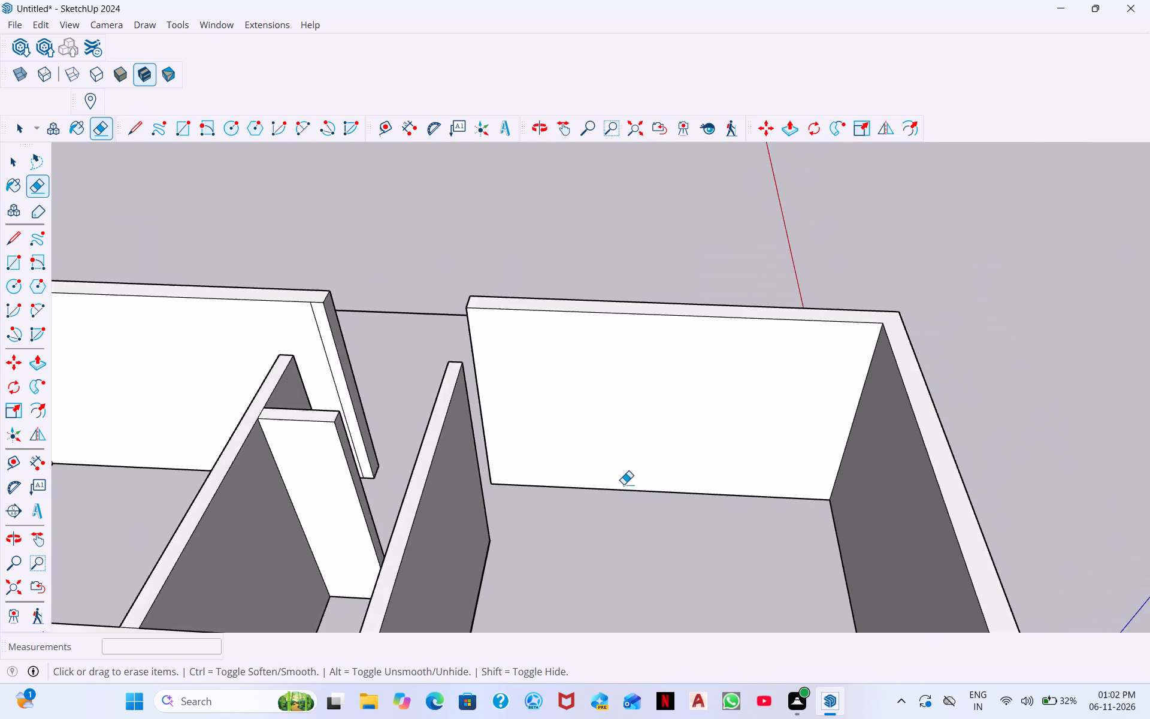
{"action": "scroll", "coordinate": [624, 484], "scroll_direction": "down", "scroll_amount": 1}
{"action": "middle_click_drag", "start_coordinate": [604, 539], "coordinate": [280, 516]}
{"action": "middle_click_drag", "start_coordinate": [411, 461], "coordinate": [429, 350]}
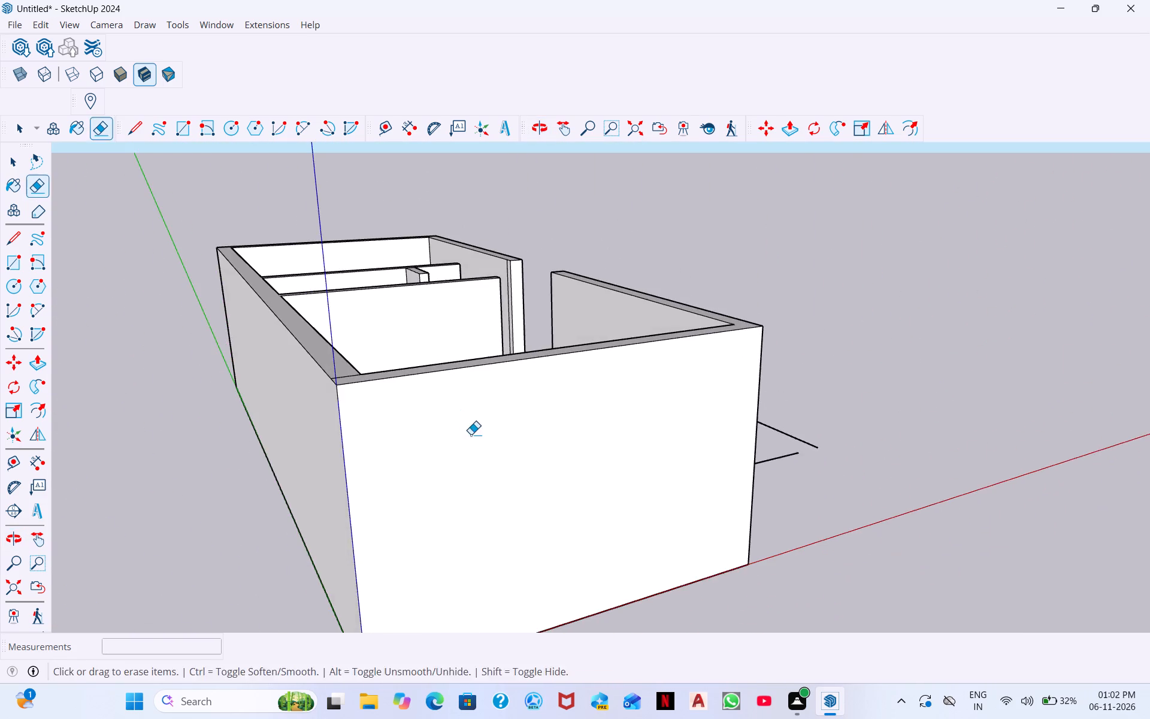
{"action": "middle_click_drag", "start_coordinate": [471, 434], "coordinate": [888, 467]}
{"action": "middle_click_drag", "start_coordinate": [731, 426], "coordinate": [990, 429]}
{"action": "middle_click_drag", "start_coordinate": [759, 413], "coordinate": [940, 424]}
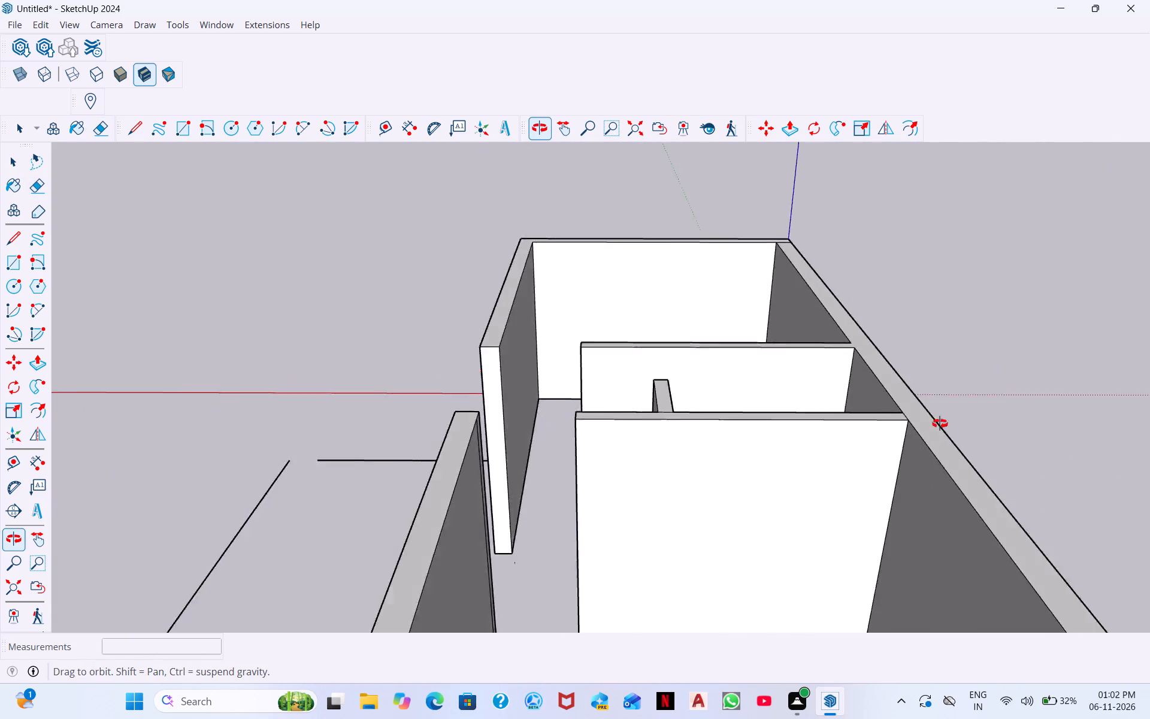
{"action": "middle_click_drag", "start_coordinate": [940, 424], "coordinate": [993, 421]}
{"action": "middle_click_drag", "start_coordinate": [776, 394], "coordinate": [982, 433]}
{"action": "middle_click_drag", "start_coordinate": [732, 409], "coordinate": [819, 418]}
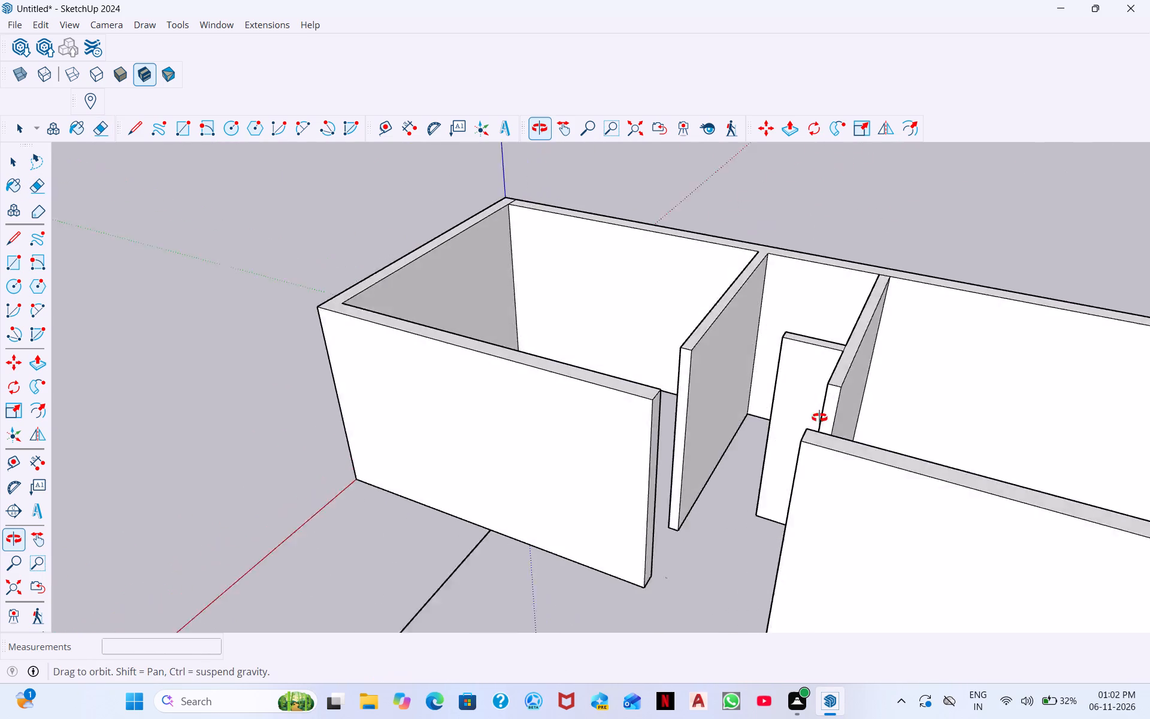
{"action": "middle_click_drag", "start_coordinate": [819, 418], "coordinate": [858, 417]}
{"action": "middle_click_drag", "start_coordinate": [765, 394], "coordinate": [495, 386]}
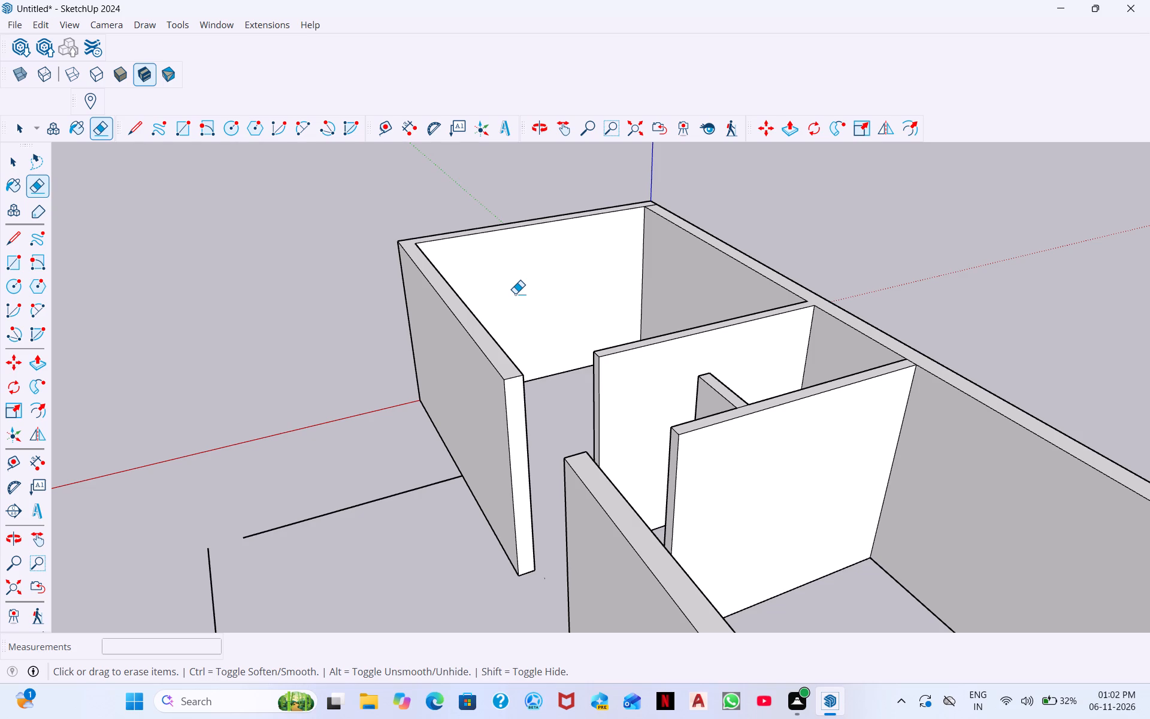
{"action": "key", "text": "Escape"}
{"action": "key", "text": "Escape"}
{"action": "key", "text": "space"}
{"action": "middle_click_drag", "start_coordinate": [774, 514], "coordinate": [718, 459]}
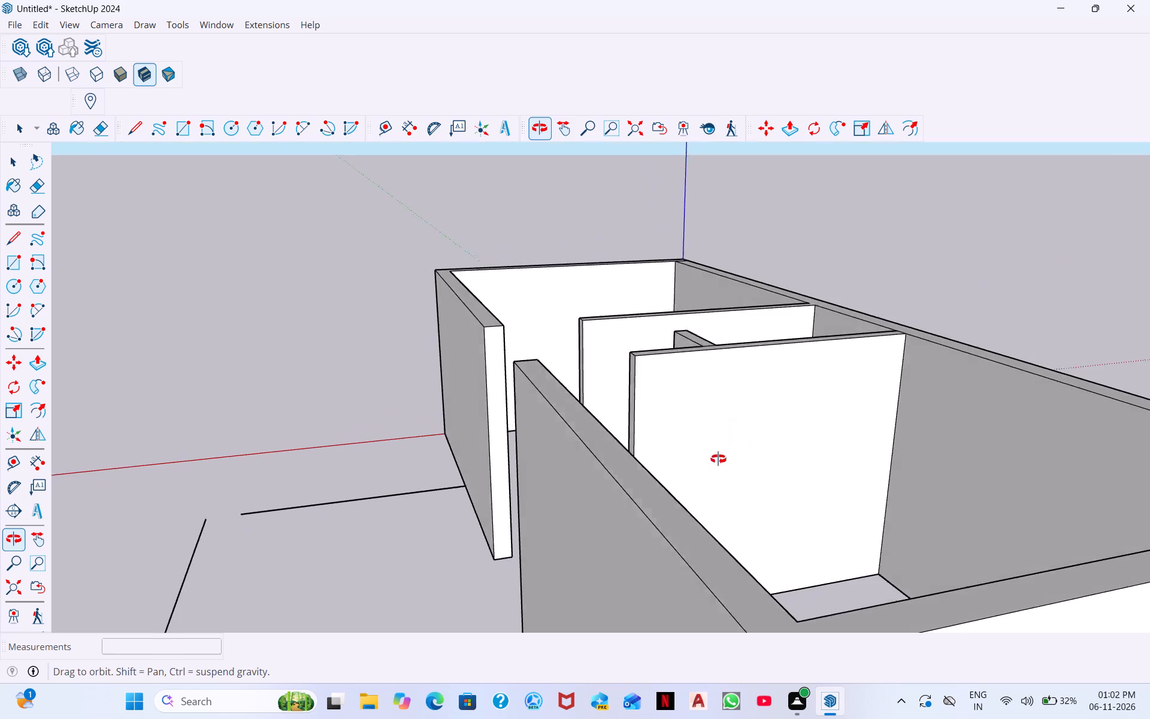
{"action": "middle_click_drag", "start_coordinate": [718, 459], "coordinate": [715, 492]}
Search the 3D Warehouse for WINDOWS.
{"action": "left_click", "coordinate": [274, 26]}
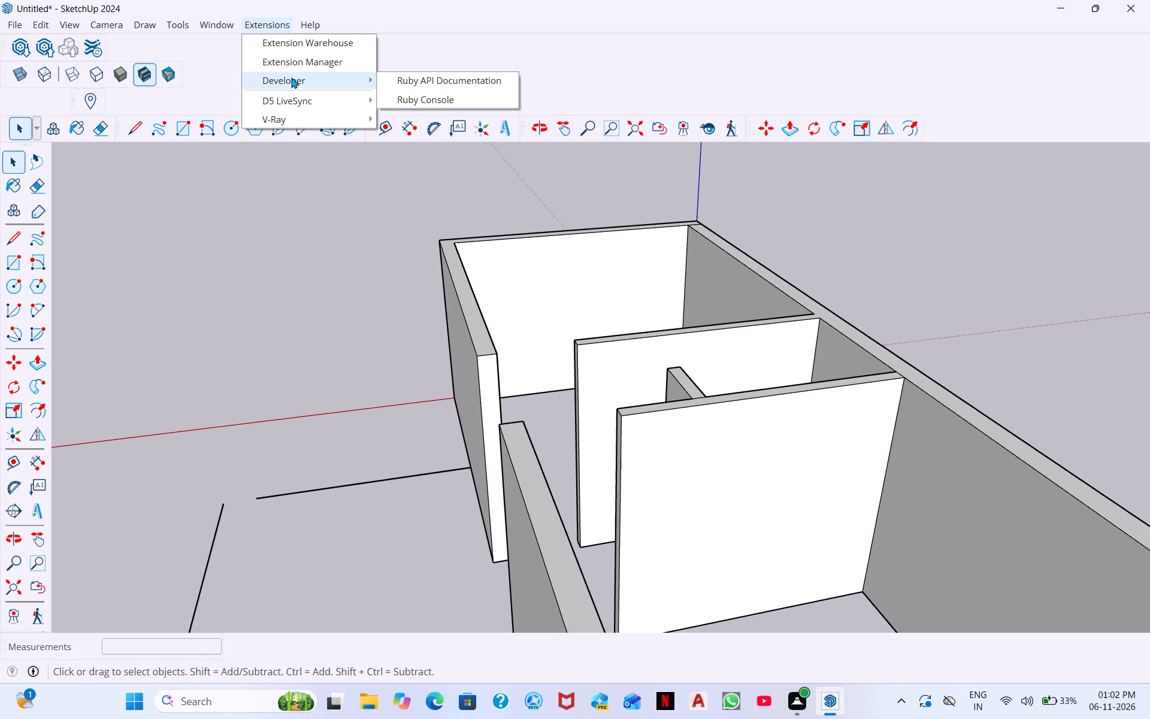
{"action": "left_click", "coordinate": [22, 46]}
{"action": "left_click", "coordinate": [22, 46]}
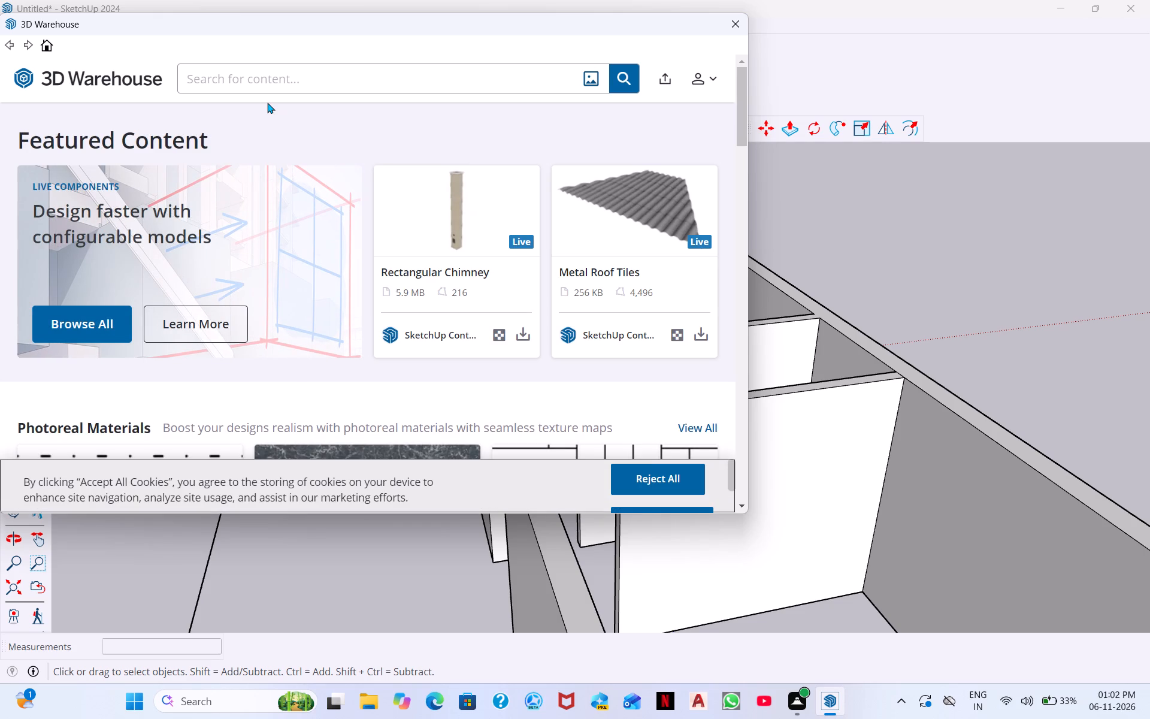
{"action": "left_click", "coordinate": [257, 87]}
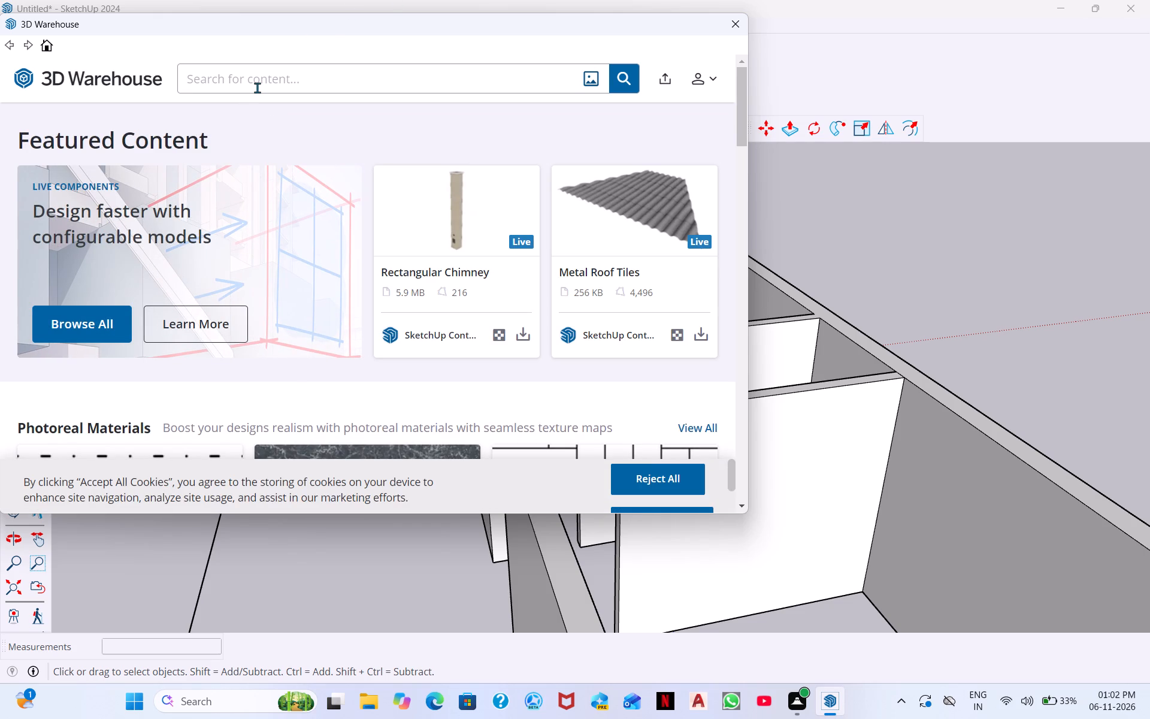
{"action": "type", "text": "WINDO"}
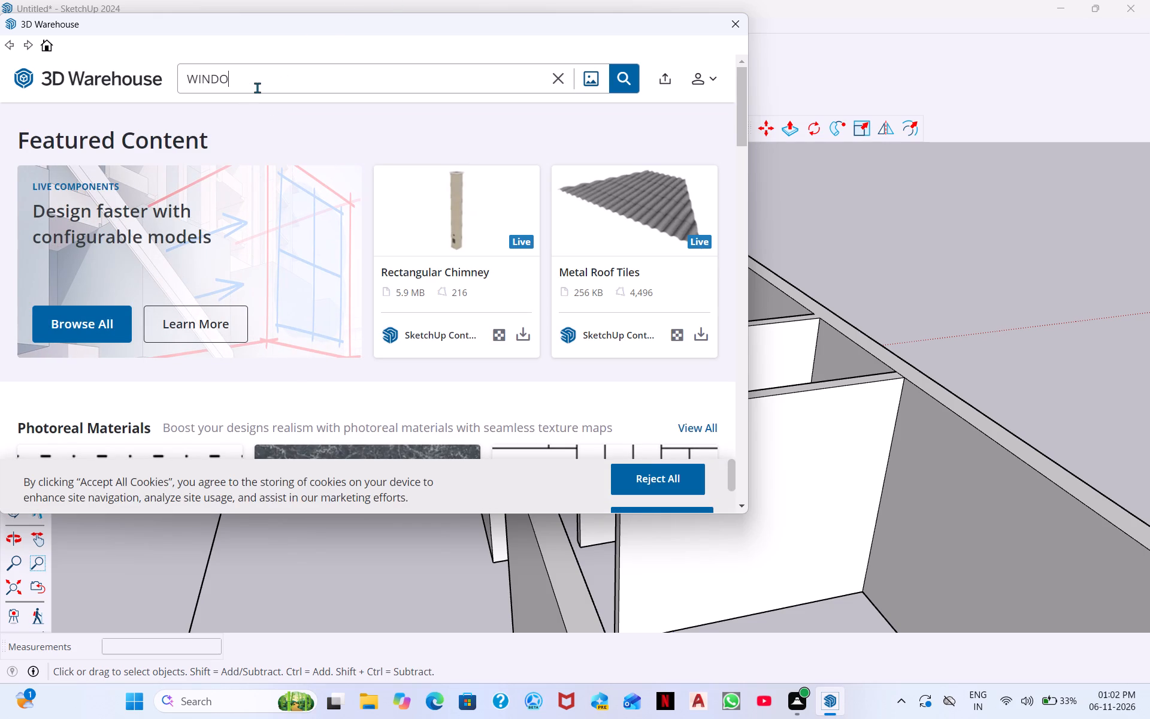
{"action": "type", "text": "WS"}
{"action": "key", "text": "space"}
{"action": "key", "text": "Return"}
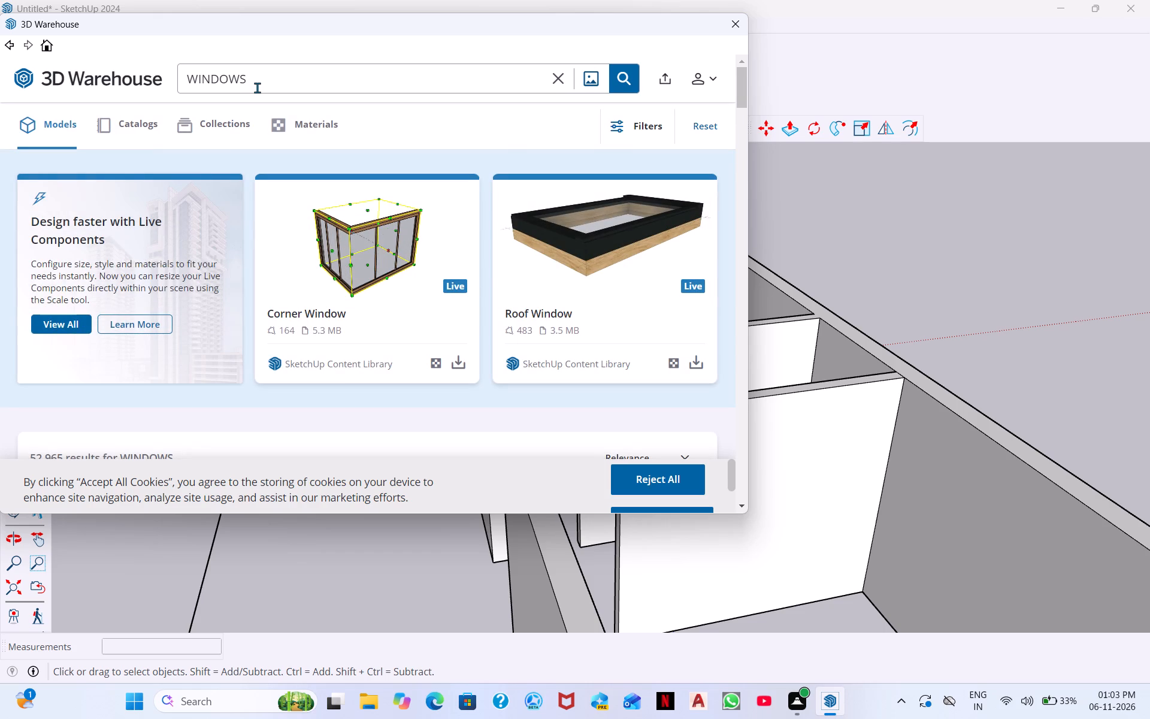
Find the 16 KB white gridded "Window" model among the results and download it as a file instead of loading it into the model.
{"action": "middle_click_drag", "start_coordinate": [366, 342], "coordinate": [373, 295]}
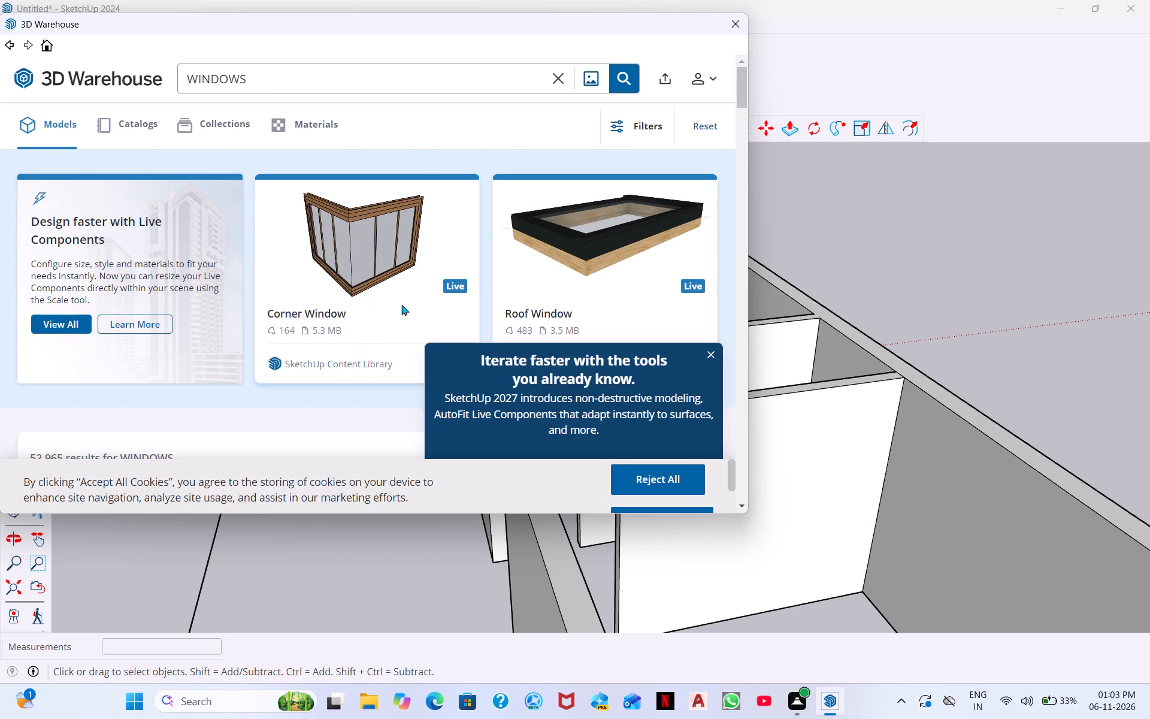
{"action": "scroll", "coordinate": [405, 307], "scroll_direction": "down", "scroll_amount": 7}
{"action": "scroll", "coordinate": [292, 283], "scroll_direction": "down", "scroll_amount": 2}
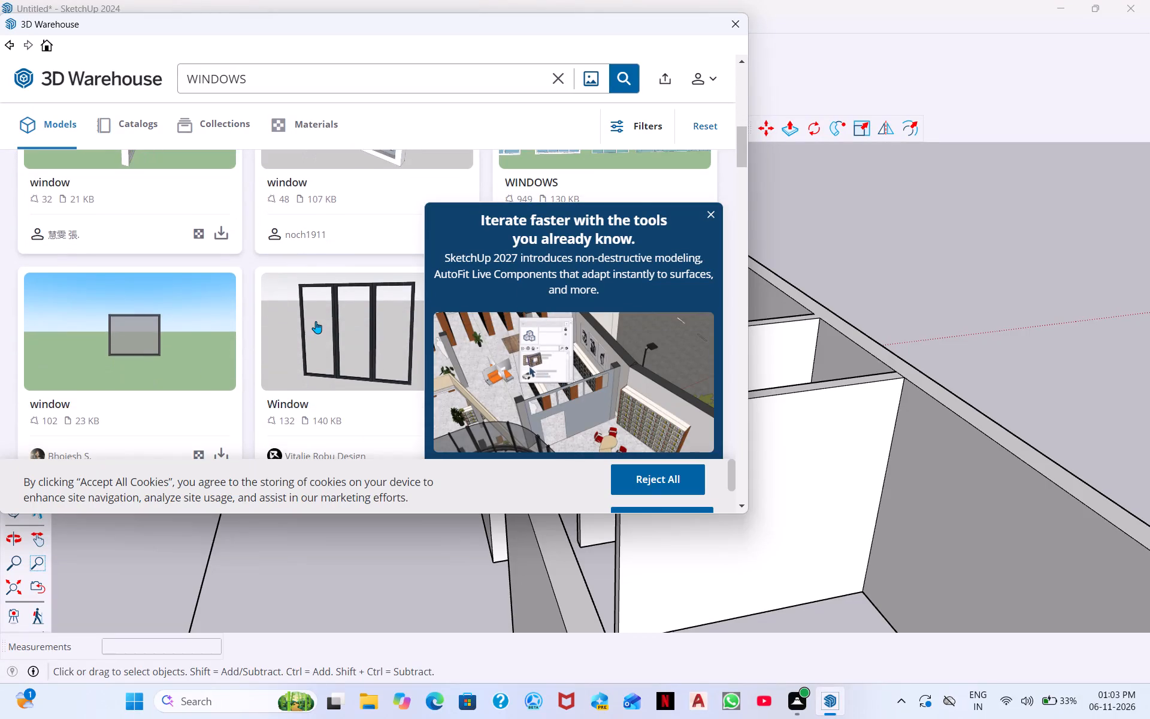
{"action": "scroll", "coordinate": [316, 318], "scroll_direction": "down", "scroll_amount": 2}
{"action": "scroll", "coordinate": [337, 279], "scroll_direction": "up", "scroll_amount": 3}
{"action": "scroll", "coordinate": [309, 358], "scroll_direction": "down", "scroll_amount": 3}
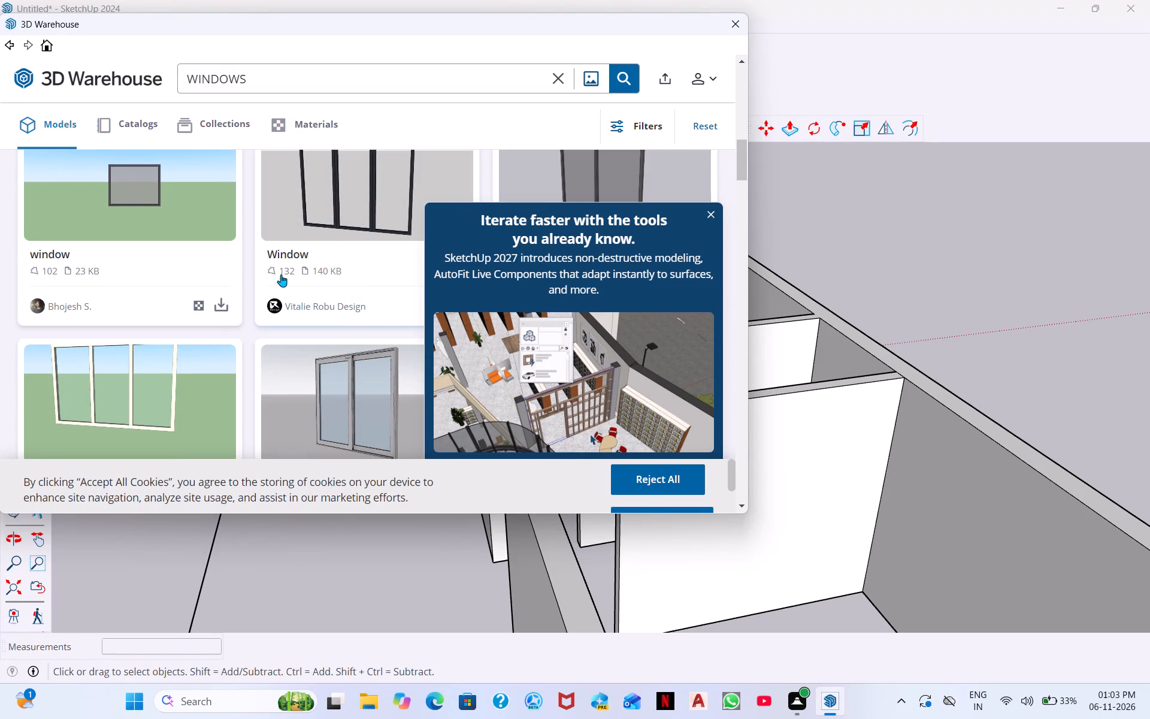
{"action": "scroll", "coordinate": [202, 330], "scroll_direction": "down", "scroll_amount": 2}
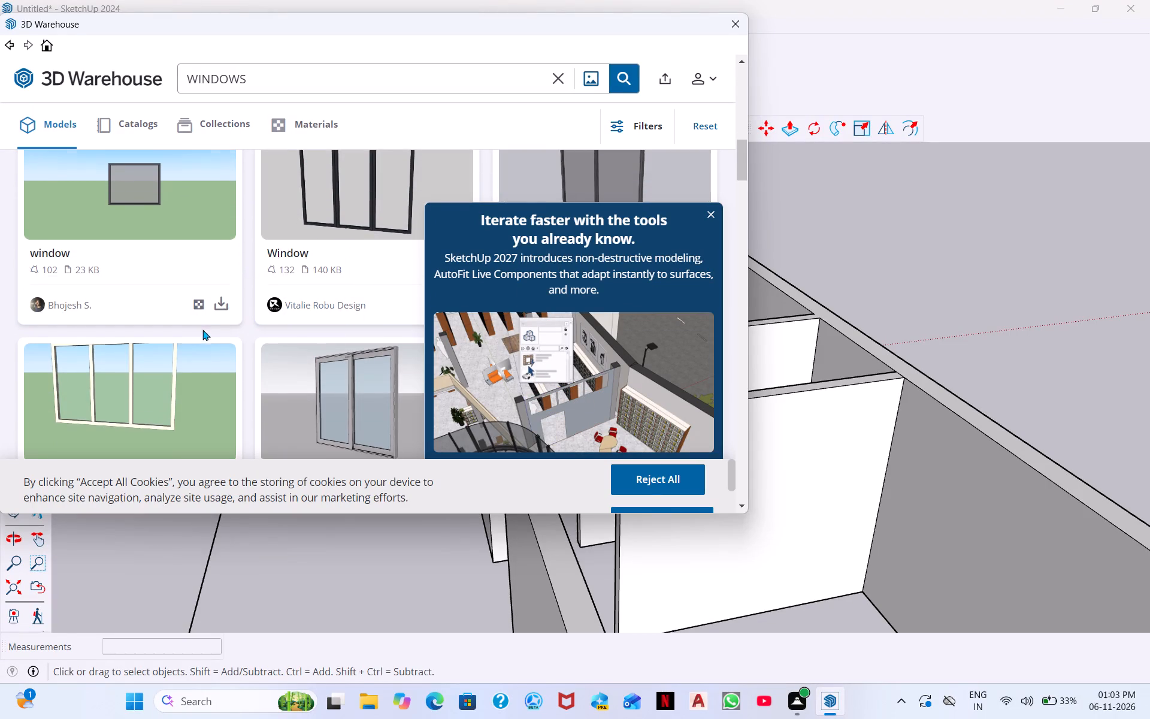
{"action": "scroll", "coordinate": [202, 330], "scroll_direction": "down", "scroll_amount": 1}
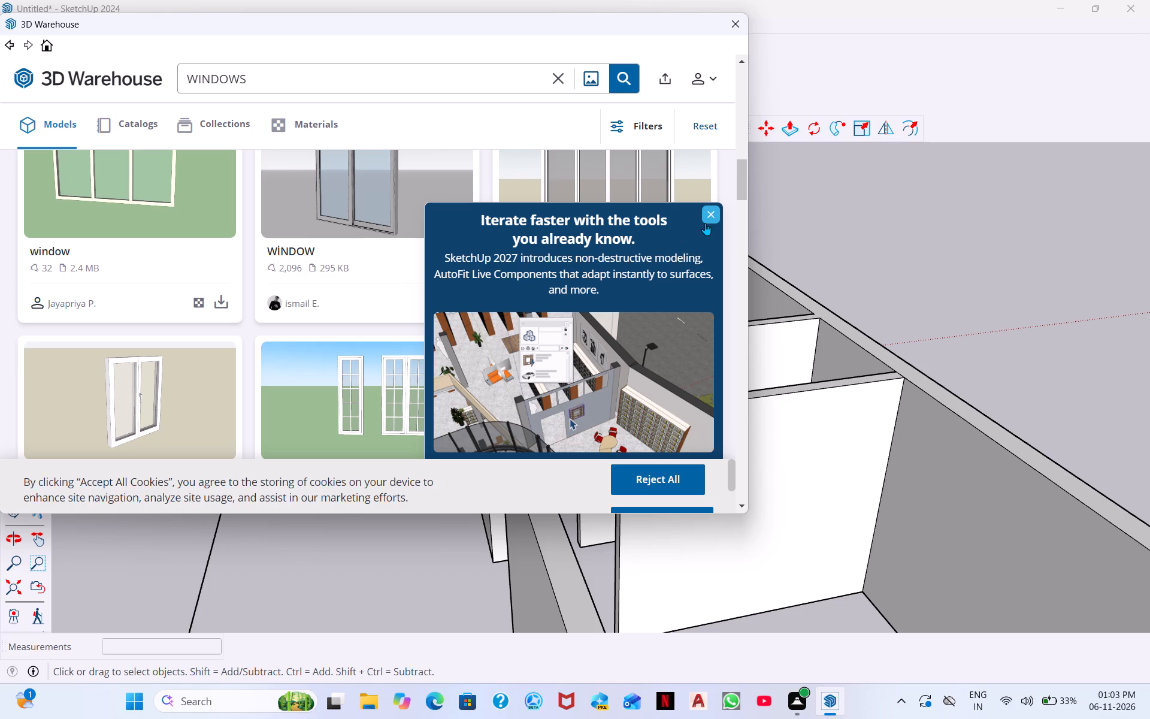
{"action": "left_click", "coordinate": [705, 222]}
{"action": "scroll", "coordinate": [411, 294], "scroll_direction": "down", "scroll_amount": 2}
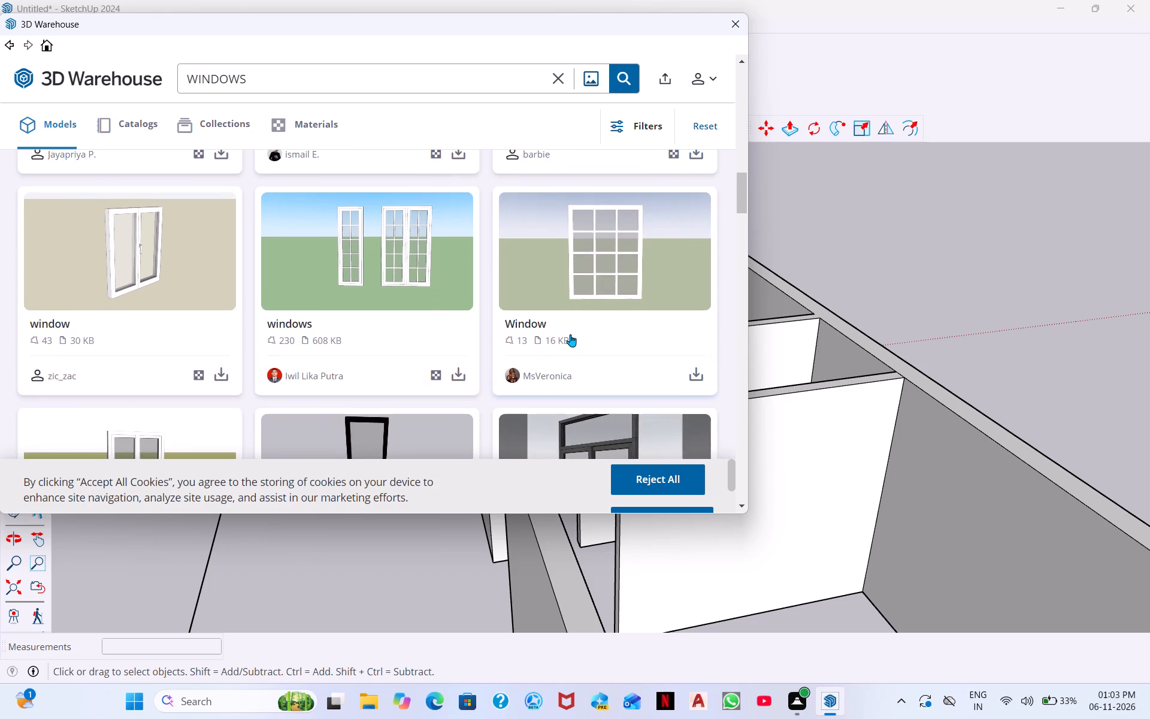
{"action": "scroll", "coordinate": [586, 292], "scroll_direction": "down", "scroll_amount": 2}
{"action": "scroll", "coordinate": [552, 311], "scroll_direction": "up", "scroll_amount": 3}
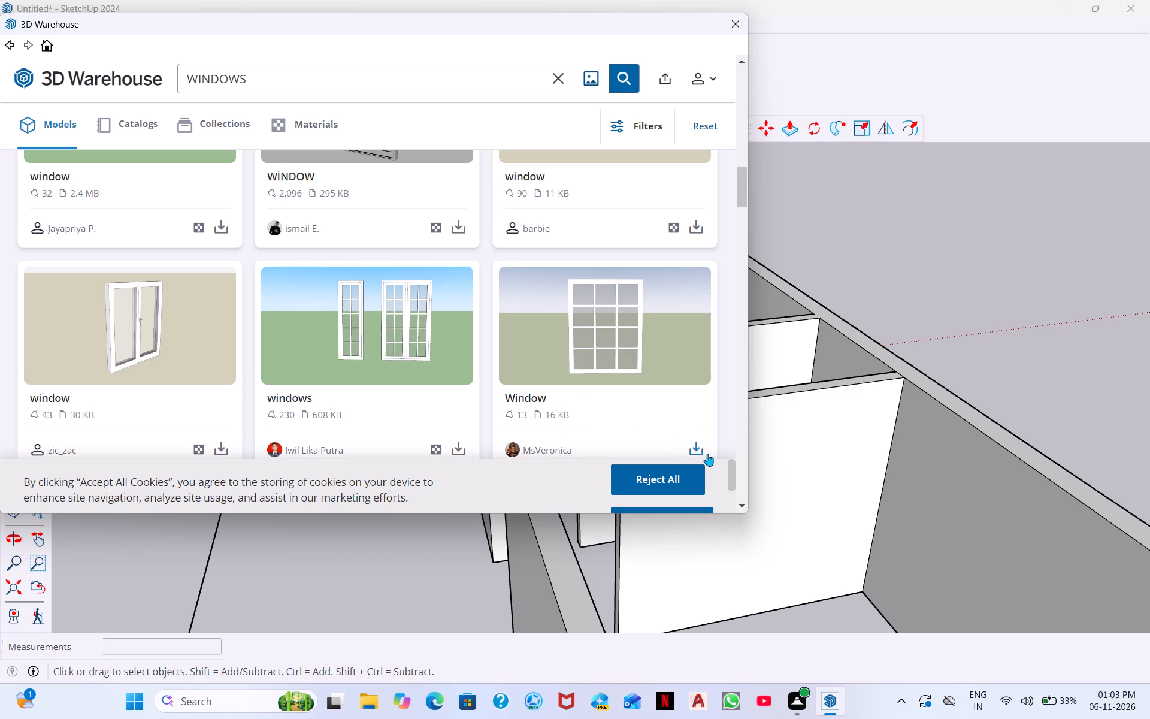
{"action": "left_click", "coordinate": [692, 452]}
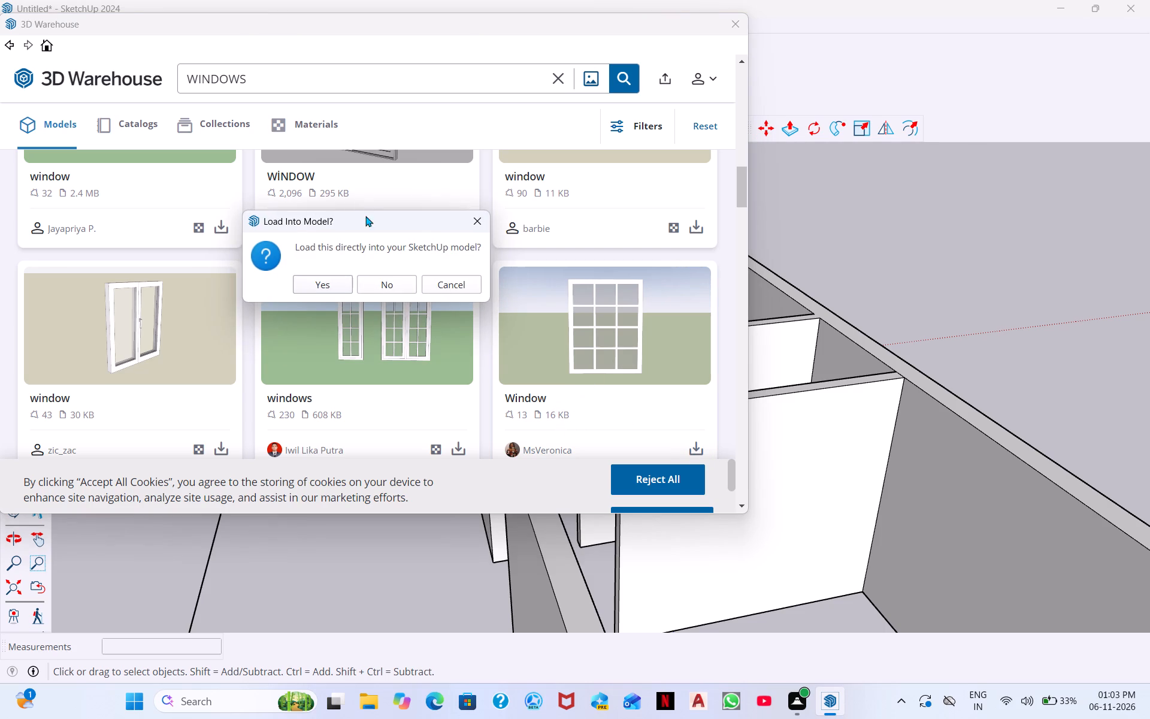
{"action": "left_click", "coordinate": [392, 279]}
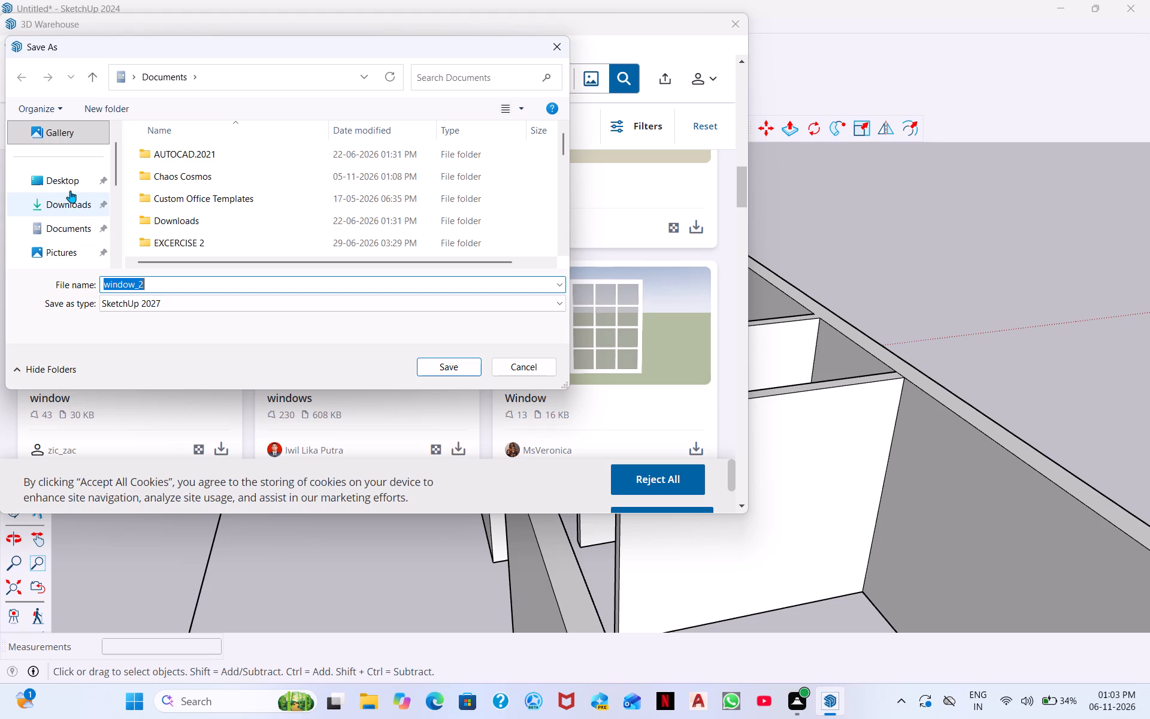
Create a new folder named HOME MATERIAL inside the Documents folder for the downloaded models.
{"action": "scroll", "coordinate": [60, 231], "scroll_direction": "down", "scroll_amount": 4}
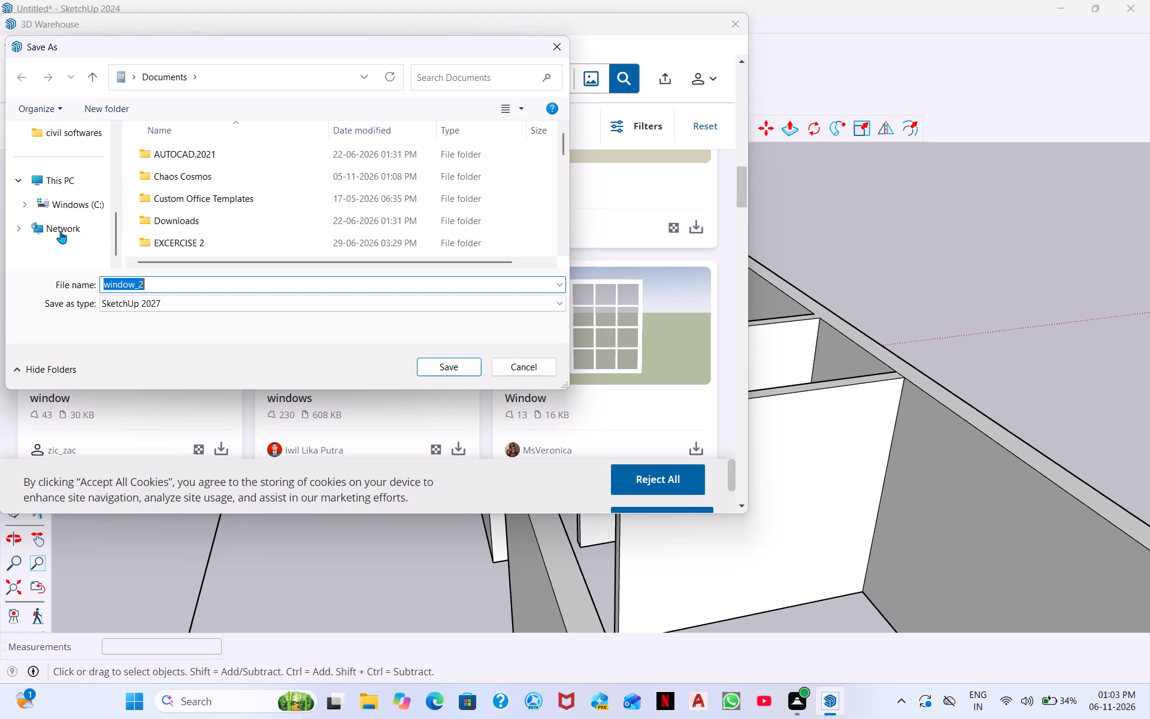
{"action": "scroll", "coordinate": [59, 213], "scroll_direction": "up", "scroll_amount": 4}
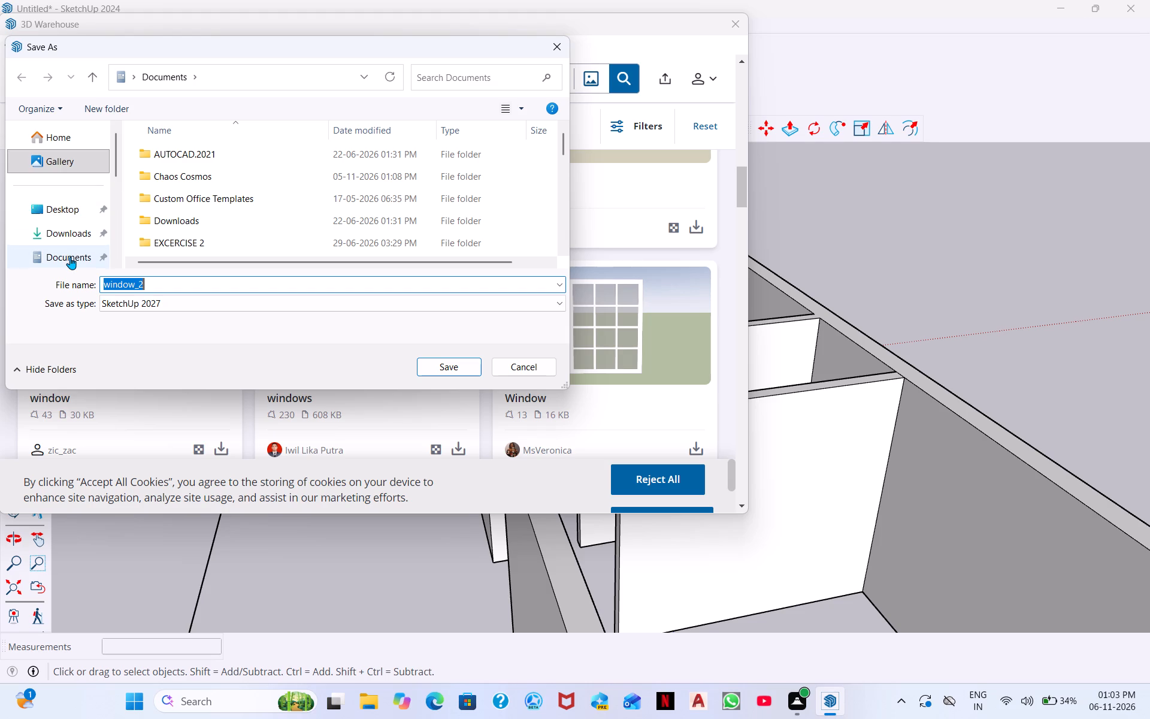
{"action": "left_click", "coordinate": [70, 257]}
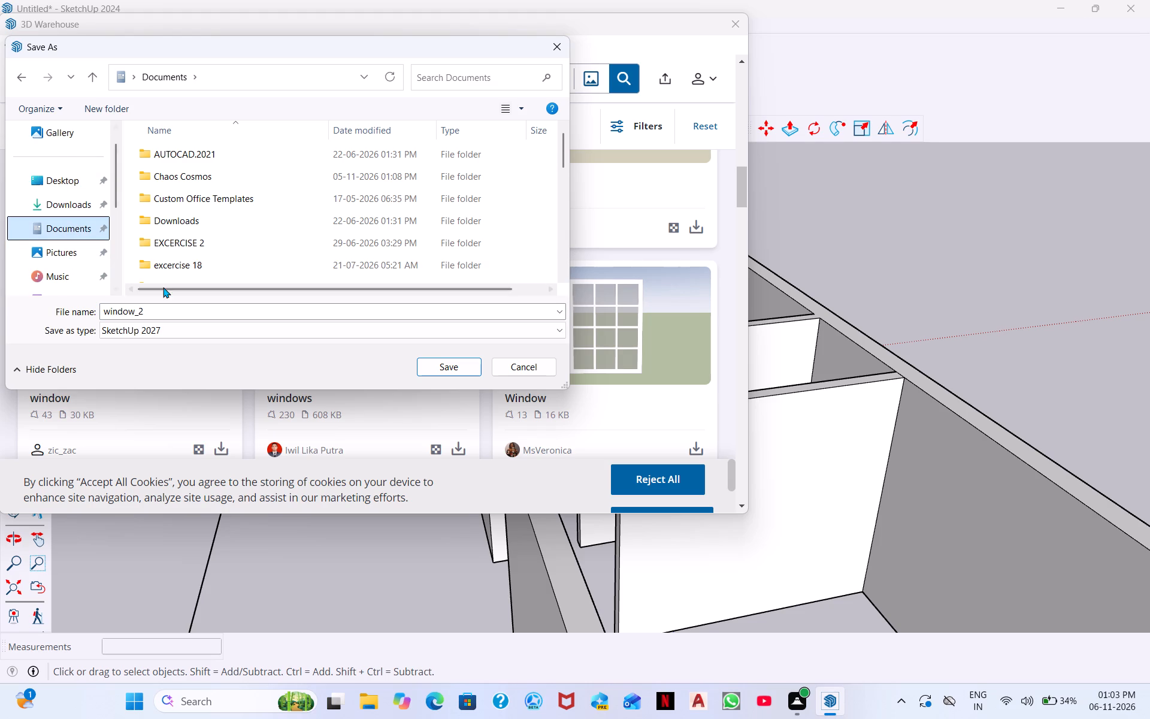
{"action": "scroll", "coordinate": [202, 243], "scroll_direction": "down", "scroll_amount": 6}
{"action": "scroll", "coordinate": [226, 134], "scroll_direction": "up", "scroll_amount": 2}
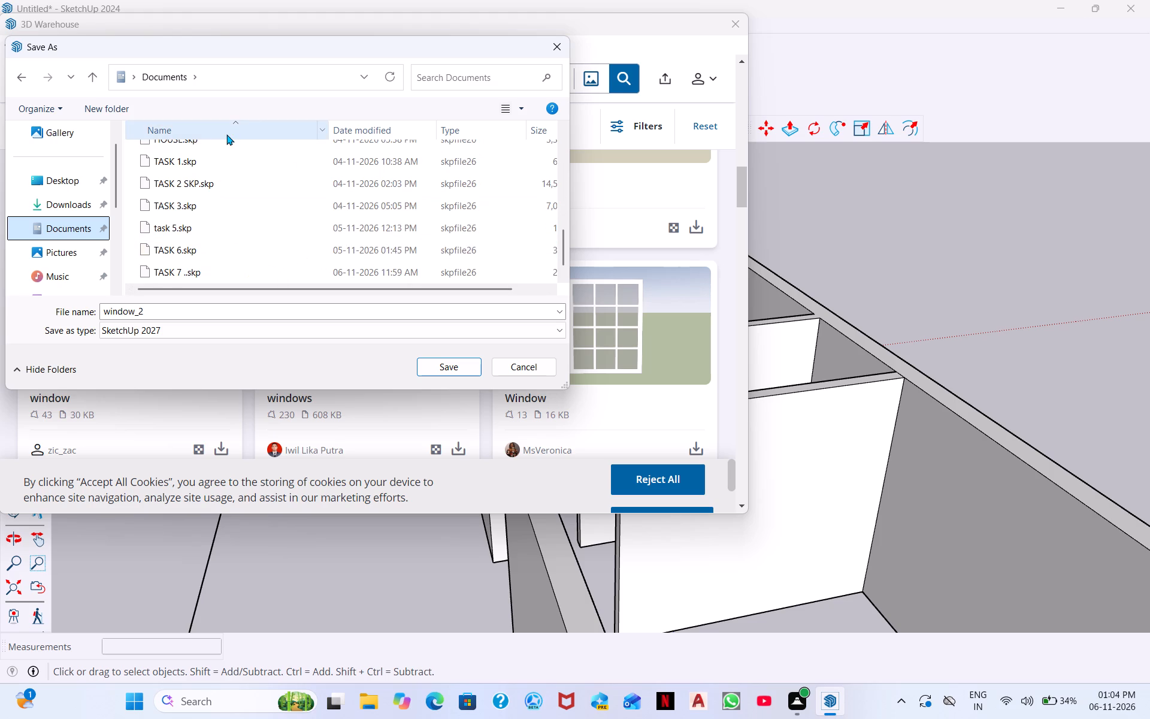
{"action": "scroll", "coordinate": [226, 134], "scroll_direction": "up", "scroll_amount": 6}
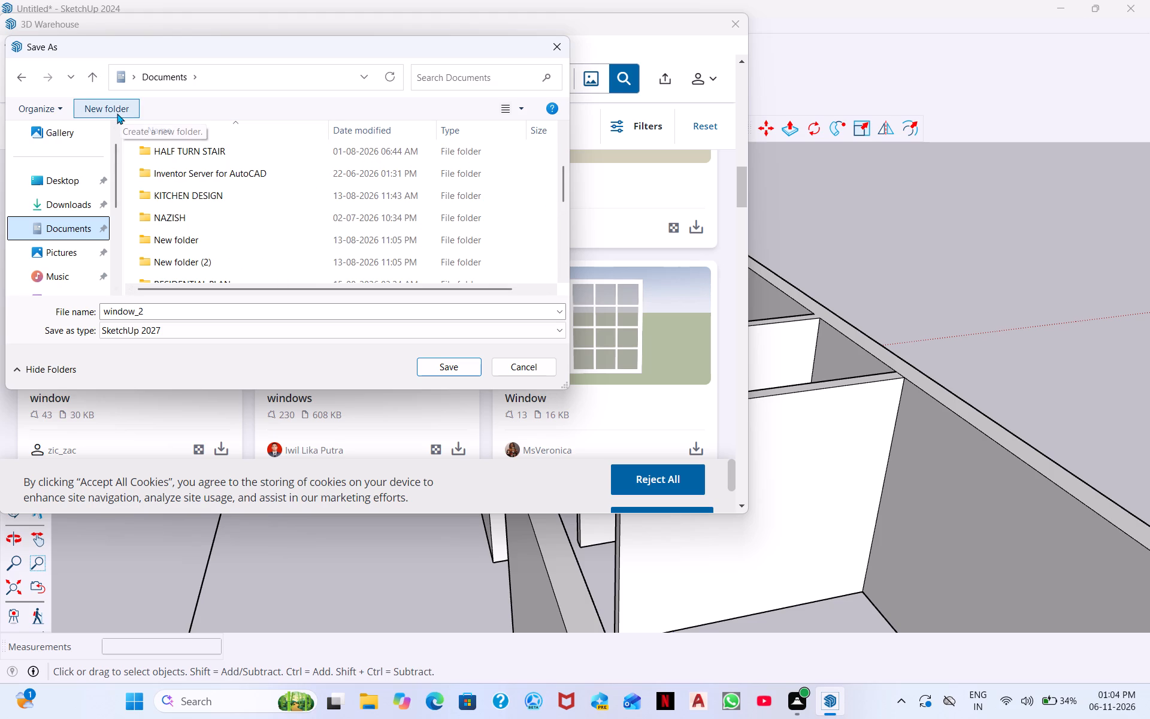
{"action": "left_click", "coordinate": [114, 114]}
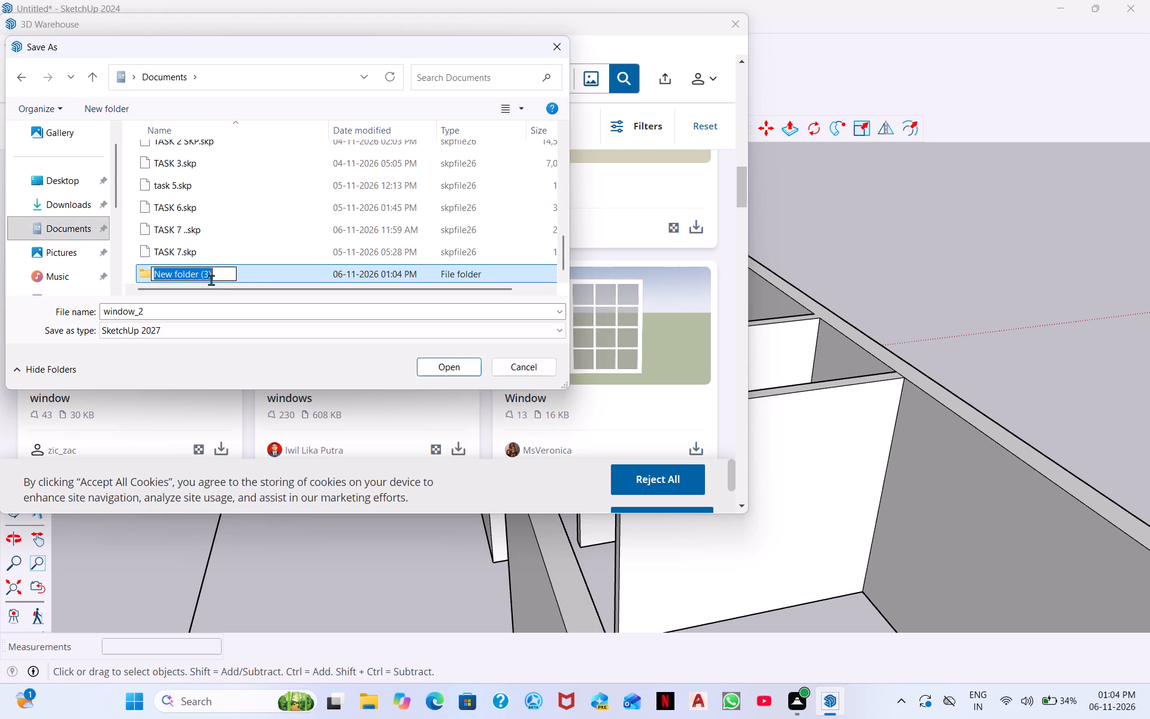
{"action": "key", "text": "BackSpace"}
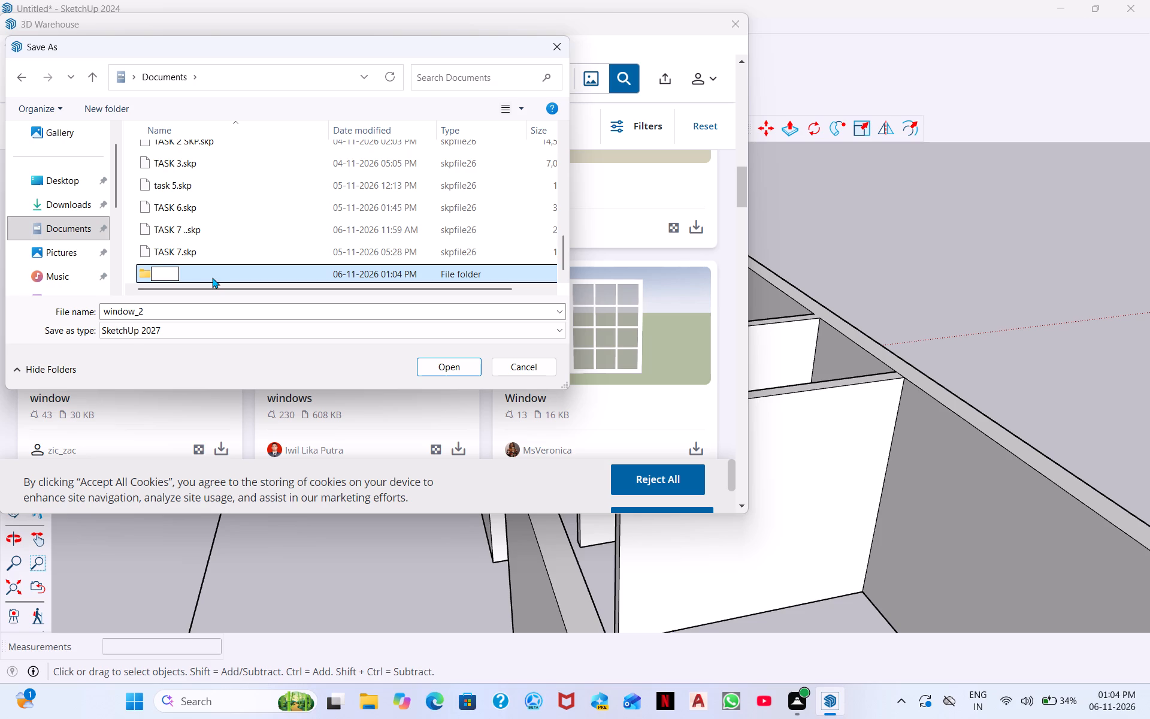
{"action": "key", "text": "r"}
{"action": "key", "text": "BackSpace"}
{"action": "key", "text": "BackSpace"}
{"action": "type", "text": "HOUSE"}
{"action": "key", "text": "space"}
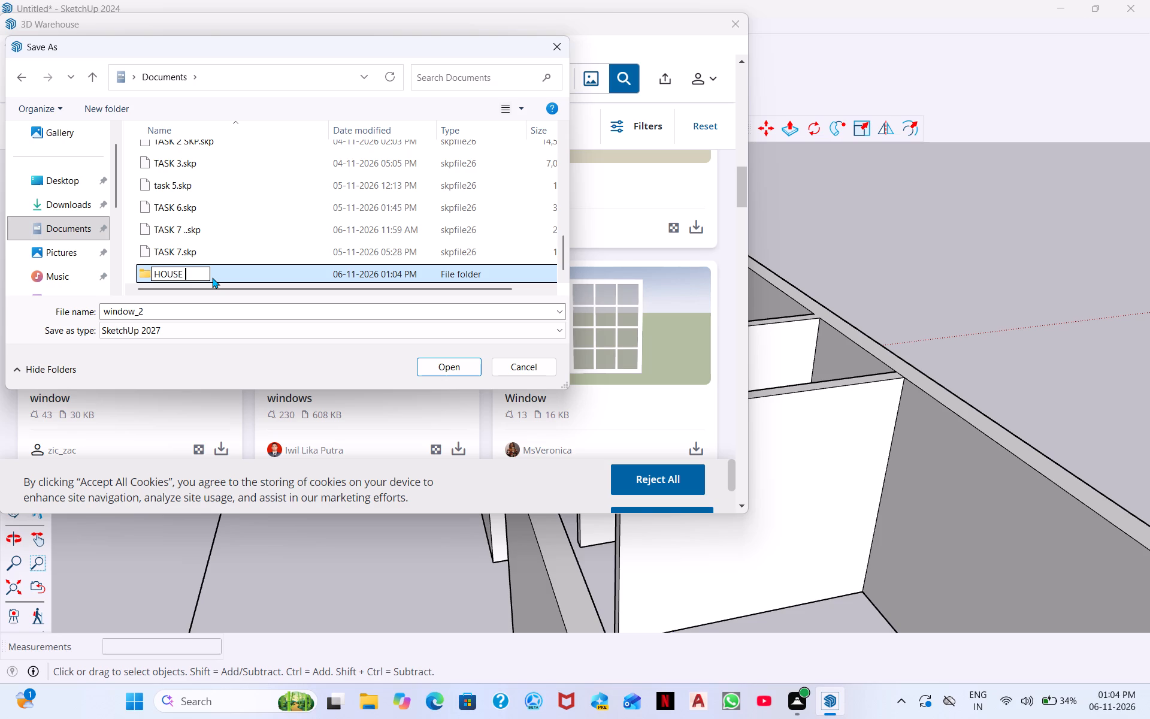
{"action": "type", "text": "ASSEM"}
{"action": "key", "text": "BackSpace"}
{"action": "key", "text": "n"}
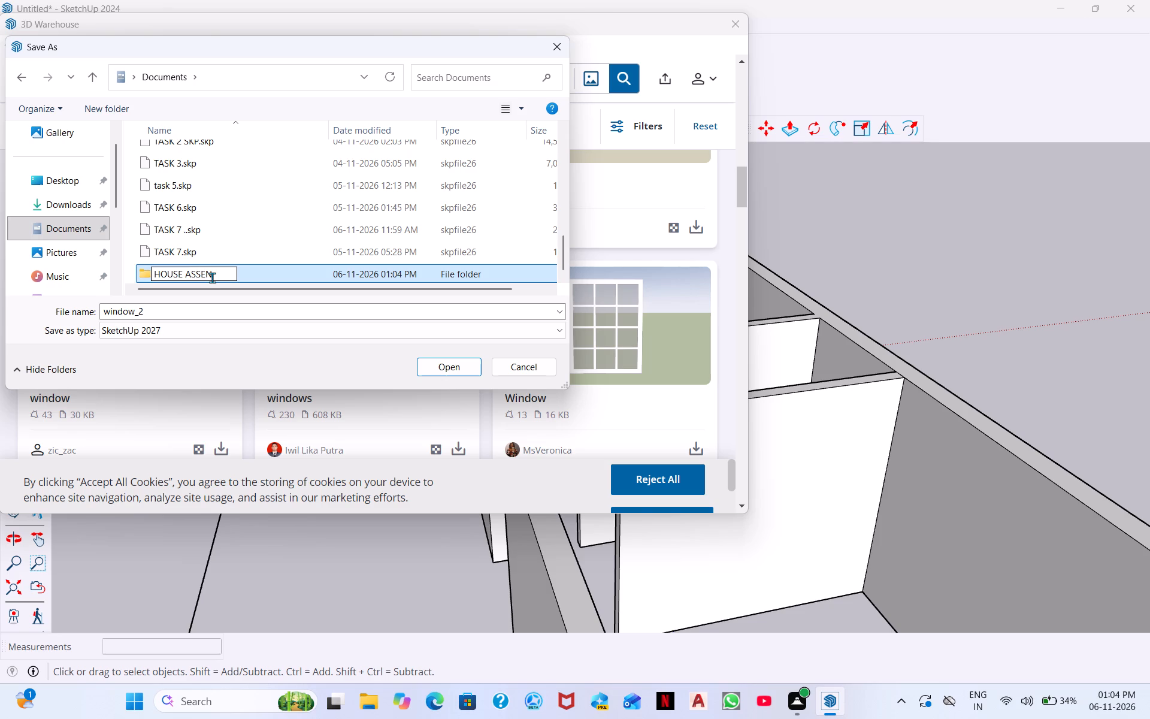
{"action": "key", "text": "s"}
{"action": "key", "text": "BackSpace"}
{"action": "key", "text": "BackSpace"}
{"action": "key", "text": "BackSpace"}
{"action": "key", "text": "BackSpace"}
{"action": "key", "text": "BackSpace"}
{"action": "key", "text": "BackSpace"}
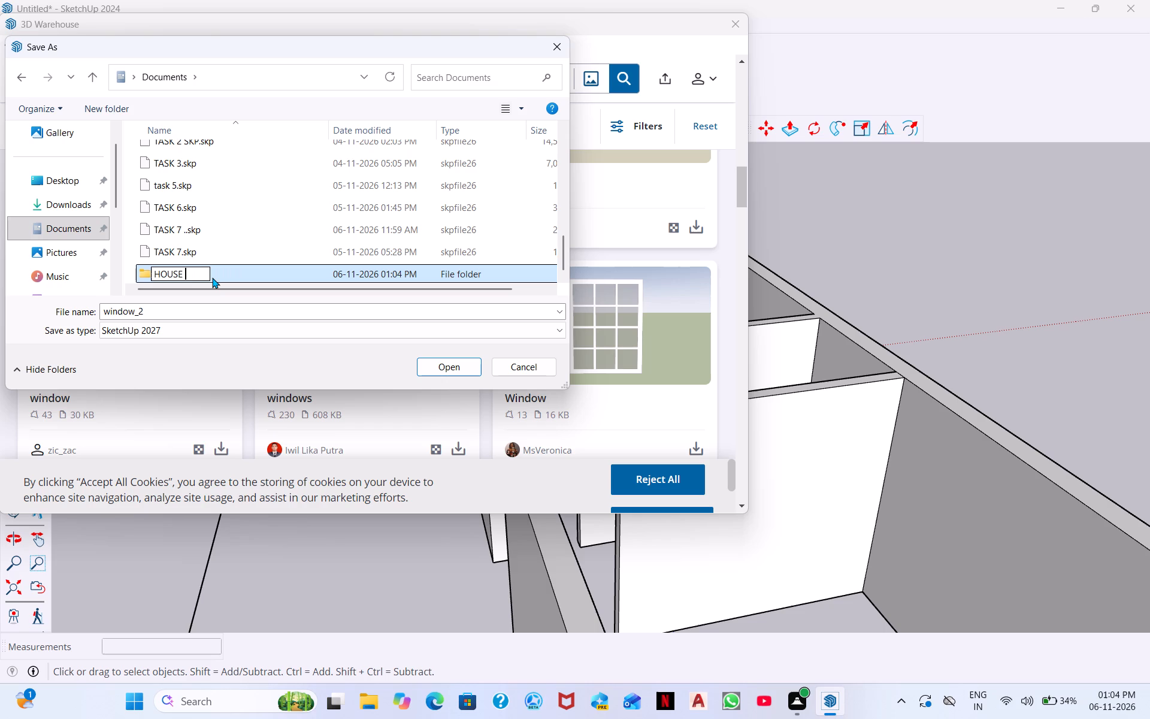
{"action": "type", "text": "MATER"}
{"action": "key", "text": "BackSpace"}
{"action": "key", "text": "BackSpace"}
{"action": "key", "text": "BackSpace"}
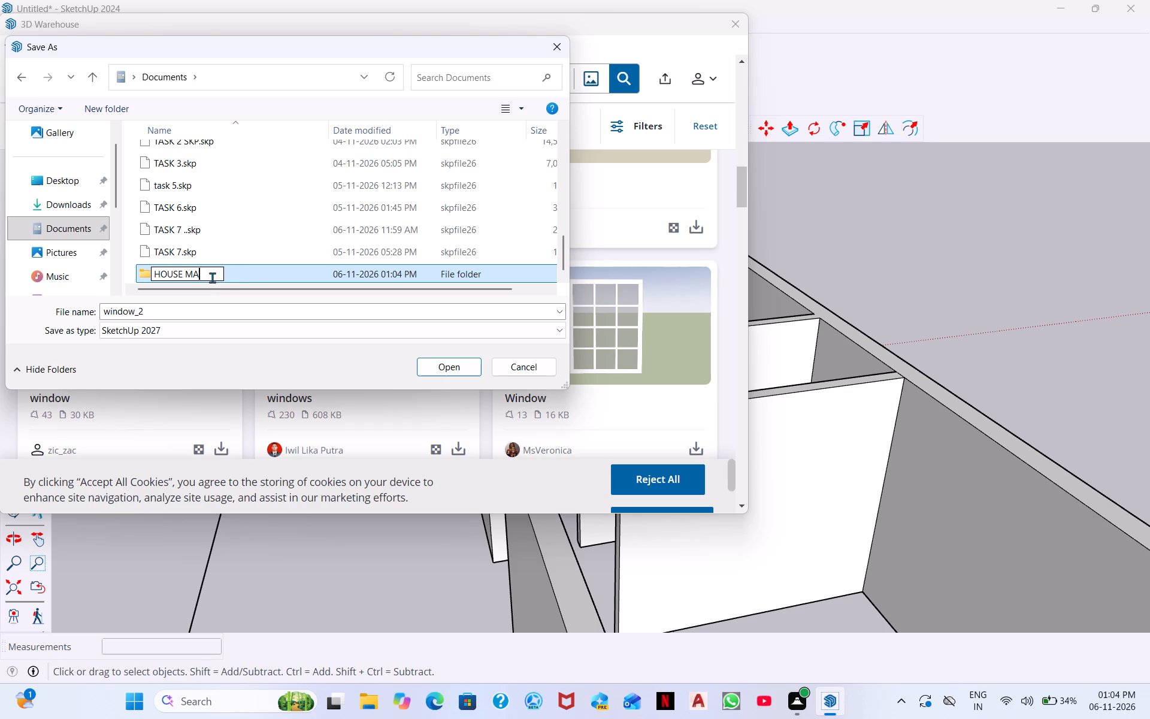
{"action": "key", "text": "BackSpace"}
{"action": "key", "text": "BackSpace"}
{"action": "key", "text": "BackSpace"}
{"action": "key", "text": "BackSpace"}
{"action": "key", "text": "BackSpace"}
{"action": "key", "text": "BackSpace"}
{"action": "key", "text": "BackSpace"}
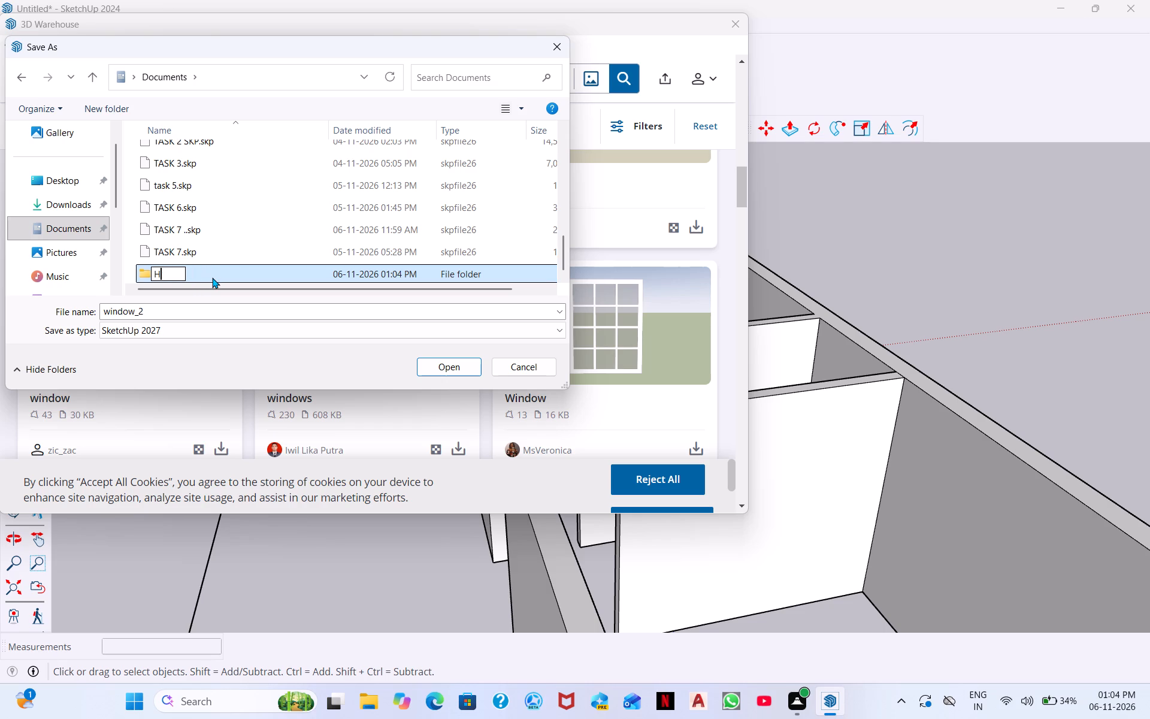
{"action": "key", "text": "comma"}
{"action": "key", "text": "BackSpace"}
{"action": "type", "text": "MATIR"}
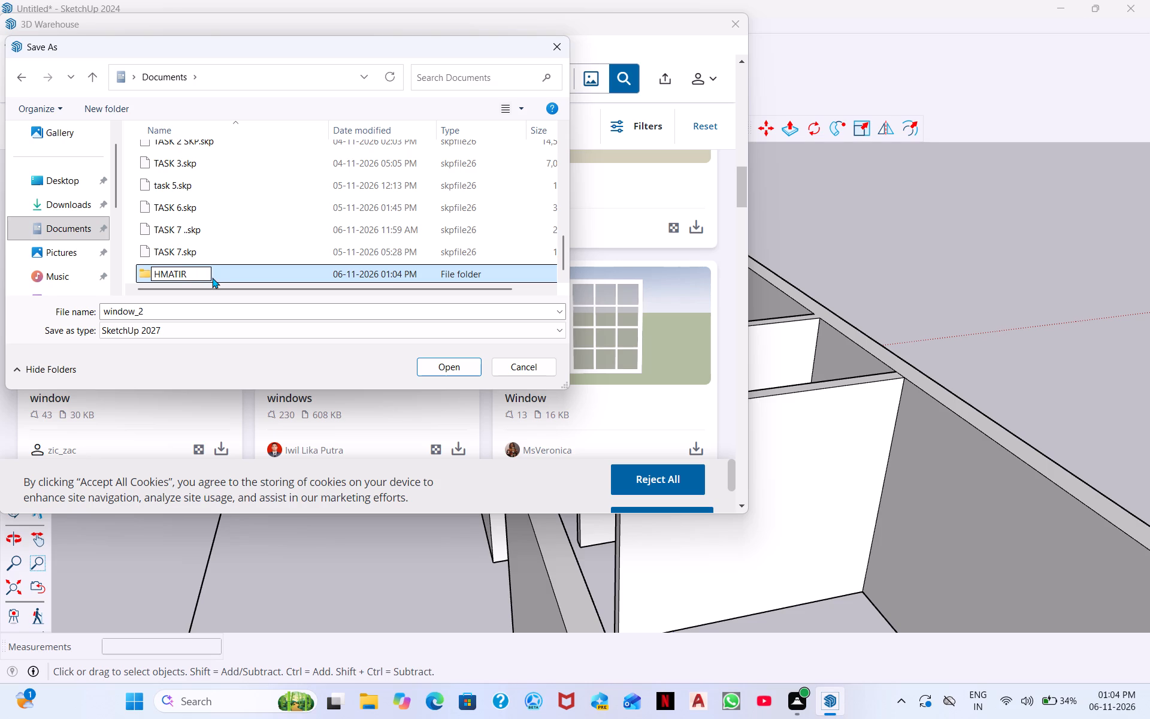
{"action": "key", "text": "BackSpace"}
{"action": "key", "text": "BackSpace"}
{"action": "key", "text": "BackSpace"}
{"action": "key", "text": "BackSpace"}
{"action": "key", "text": "BackSpace"}
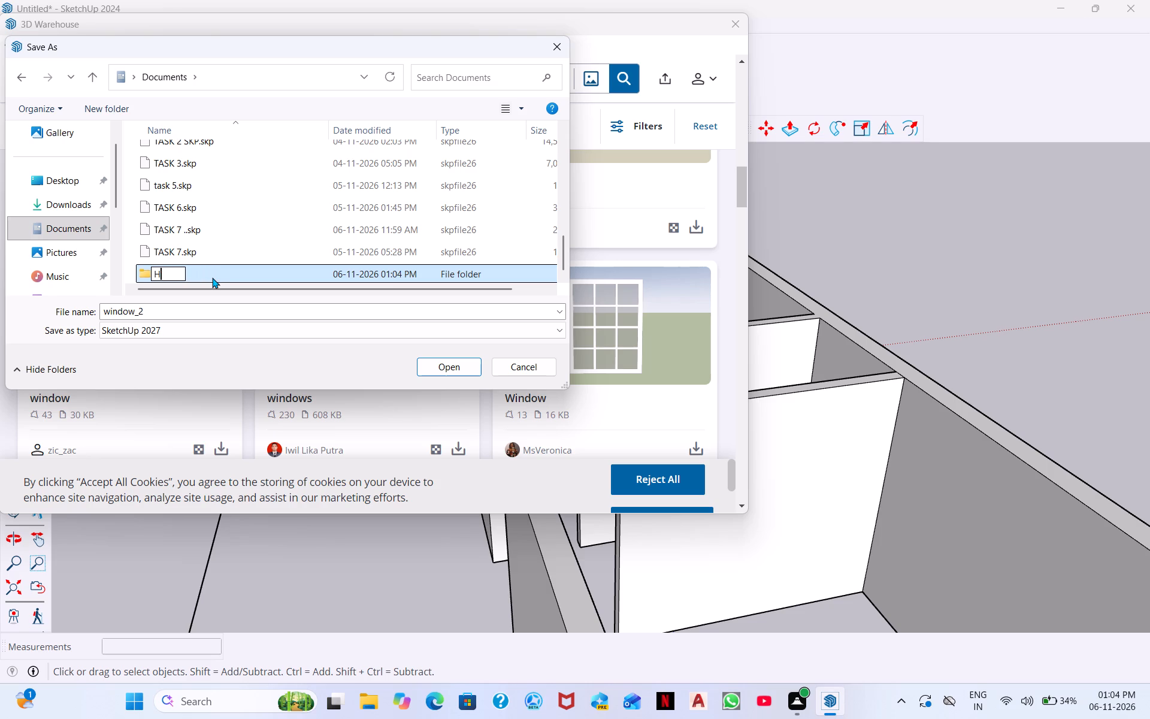
{"action": "key", "text": "BackSpace"}
{"action": "type", "text": "HOME"}
{"action": "key", "text": "space"}
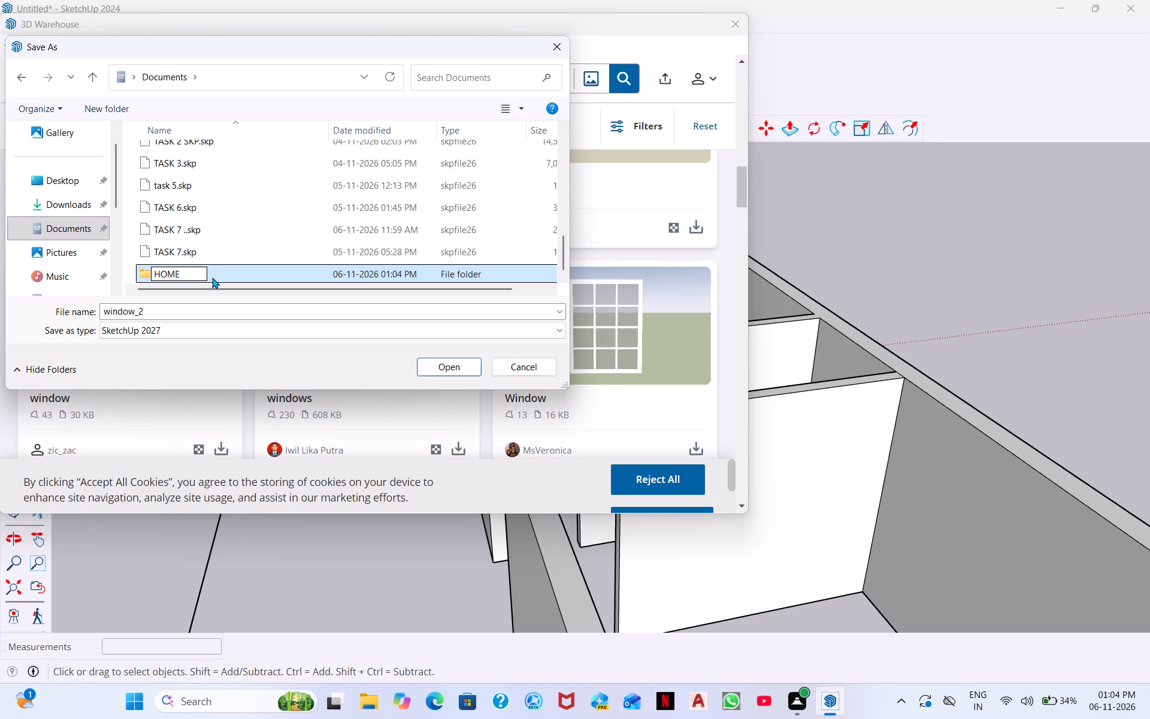
{"action": "type", "text": "MATERIAL"}
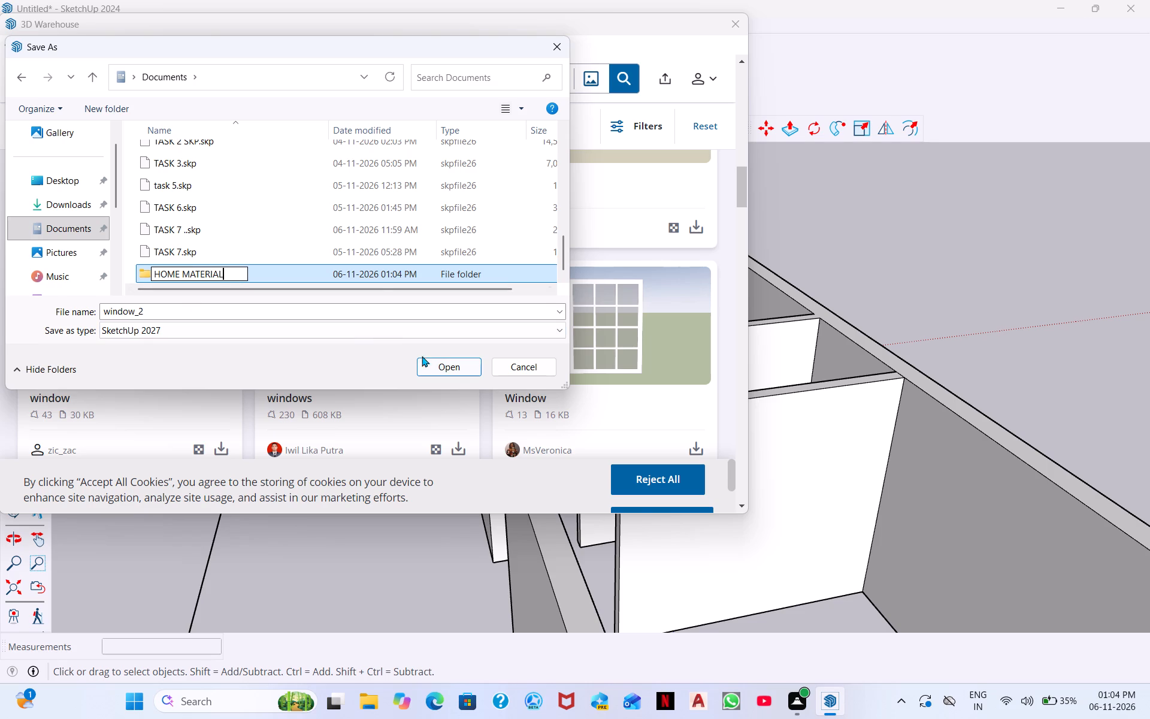
Save the window model as window_2, in SketchUp 2027 format, inside the HOME MATERIAL folder.
{"action": "double_click", "coordinate": [371, 276]}
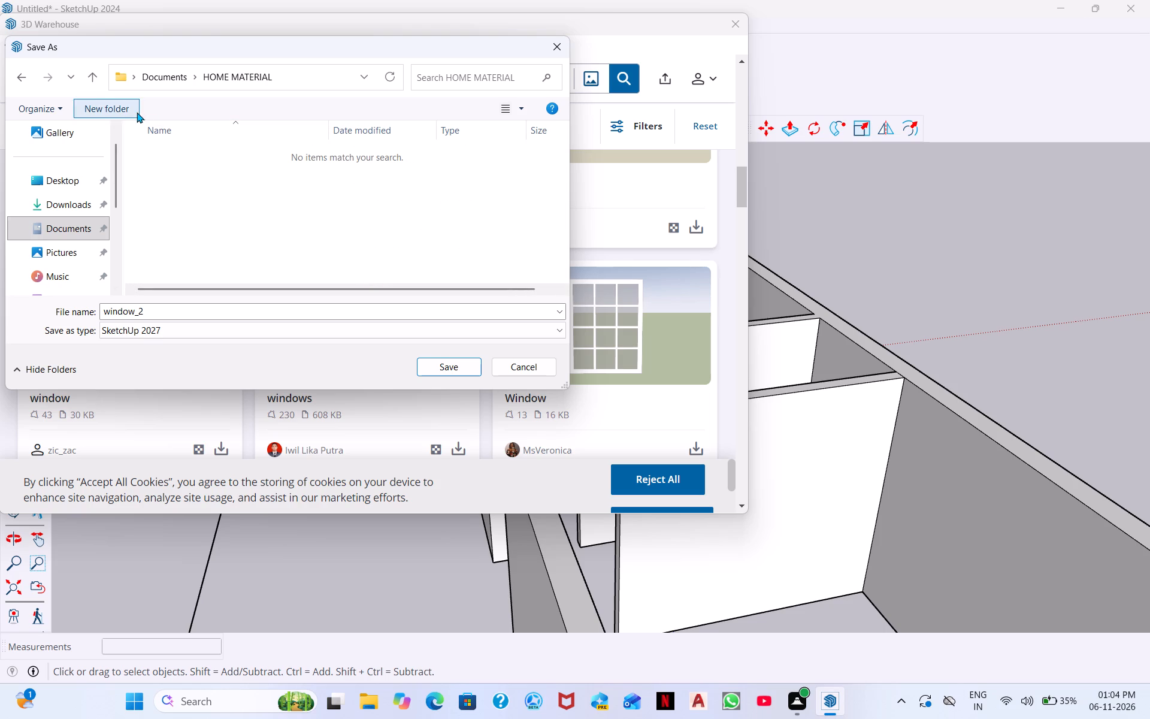
{"action": "left_click", "coordinate": [325, 129]}
{"action": "left_click", "coordinate": [324, 137]}
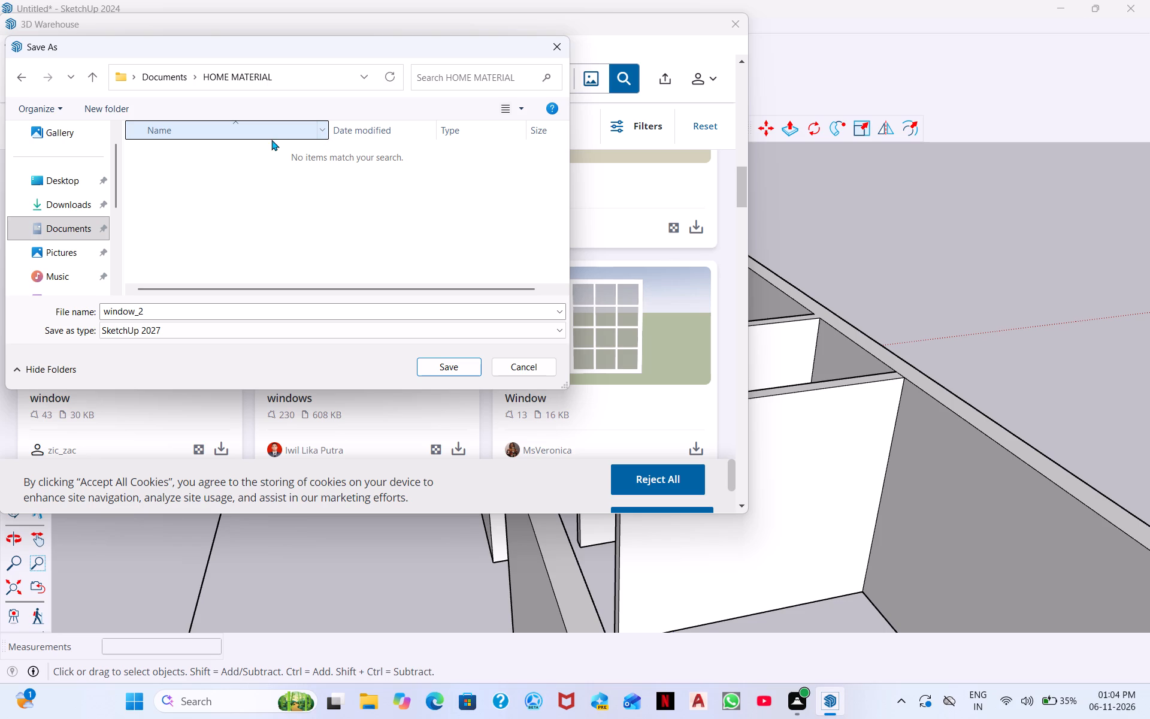
{"action": "left_click", "coordinate": [259, 141]}
{"action": "left_click", "coordinate": [316, 154]}
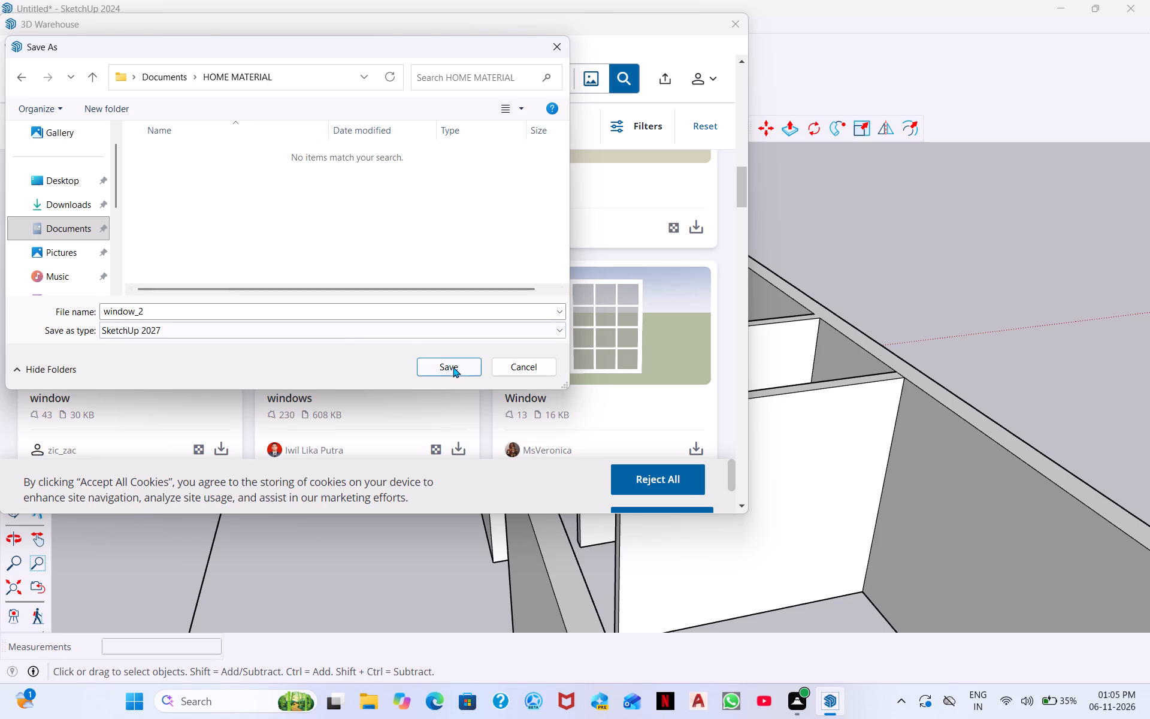
{"action": "left_click", "coordinate": [453, 367]}
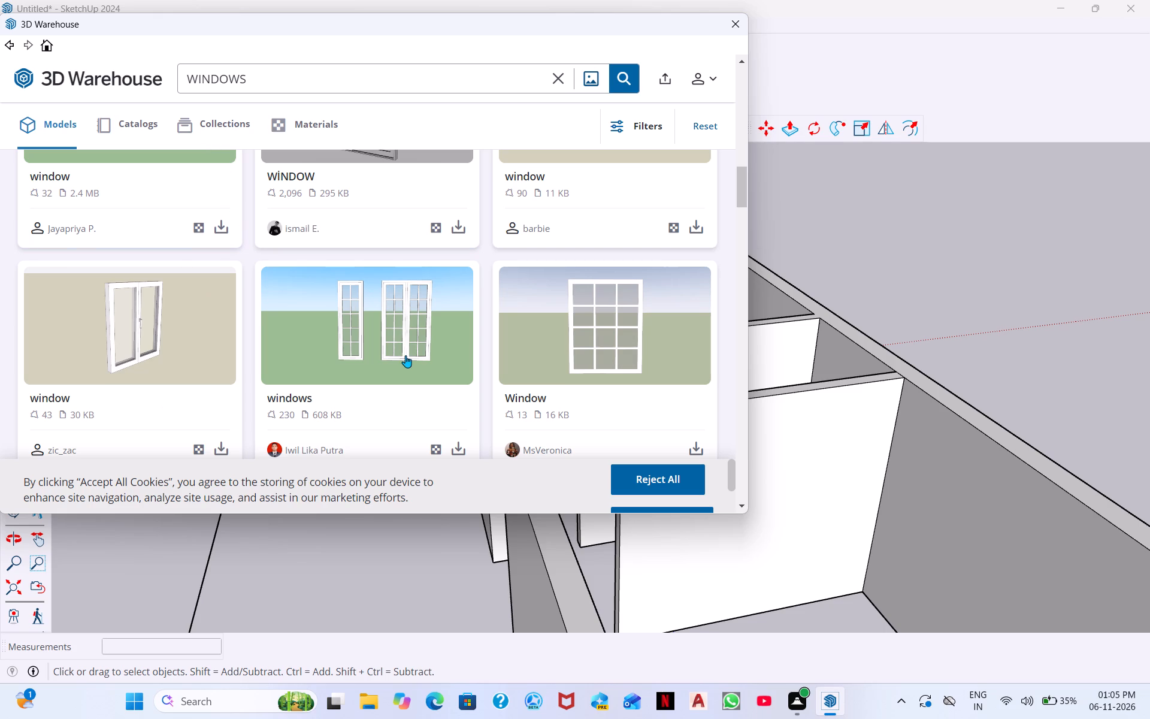
Look through further WINDOWS results in the 3D Warehouse for other suitable window models.
{"action": "scroll", "coordinate": [407, 395], "scroll_direction": "up", "scroll_amount": 1}
{"action": "scroll", "coordinate": [550, 301], "scroll_direction": "down", "scroll_amount": 4}
{"action": "scroll", "coordinate": [478, 397], "scroll_direction": "down", "scroll_amount": 2}
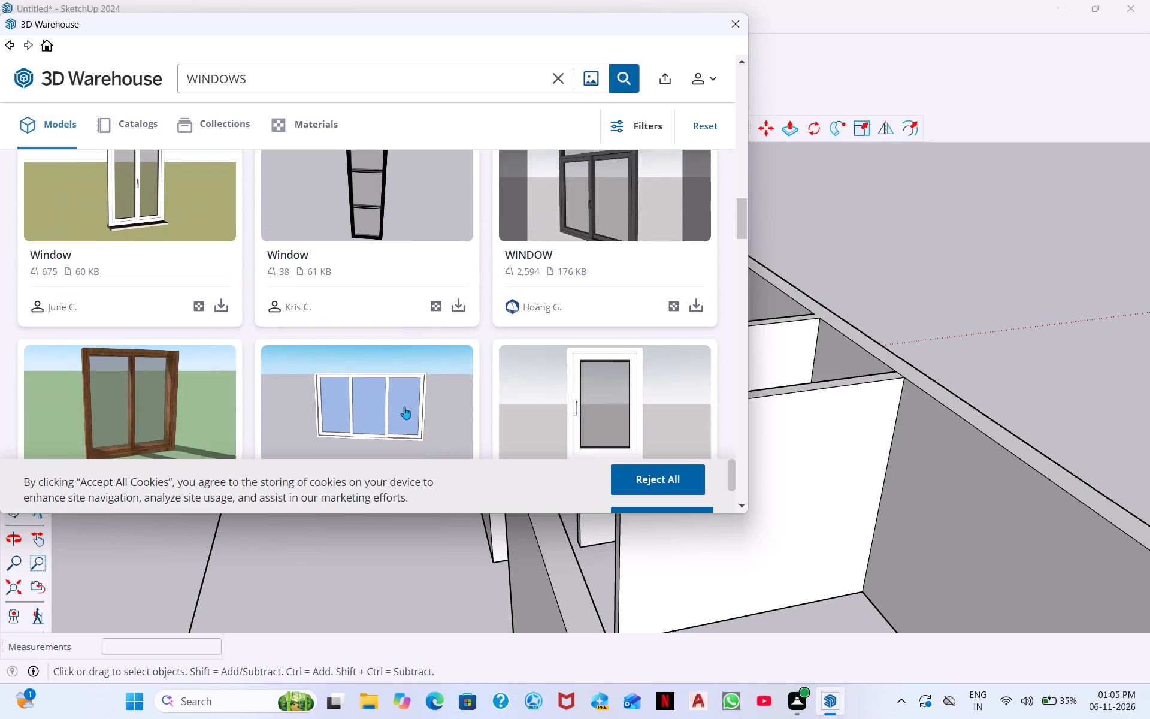
{"action": "scroll", "coordinate": [319, 425], "scroll_direction": "down", "scroll_amount": 1}
{"action": "scroll", "coordinate": [482, 349], "scroll_direction": "down", "scroll_amount": 2}
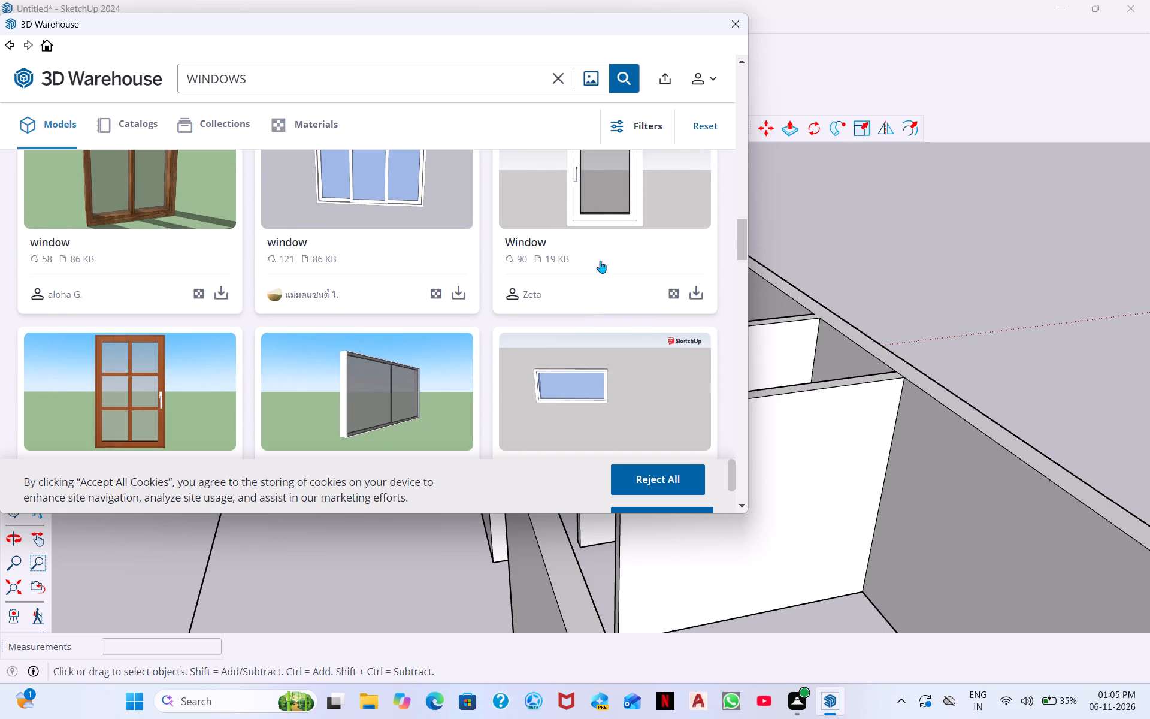
{"action": "scroll", "coordinate": [552, 268], "scroll_direction": "down", "scroll_amount": 2}
{"action": "scroll", "coordinate": [186, 373], "scroll_direction": "down", "scroll_amount": 3}
{"action": "scroll", "coordinate": [330, 359], "scroll_direction": "down", "scroll_amount": 3}
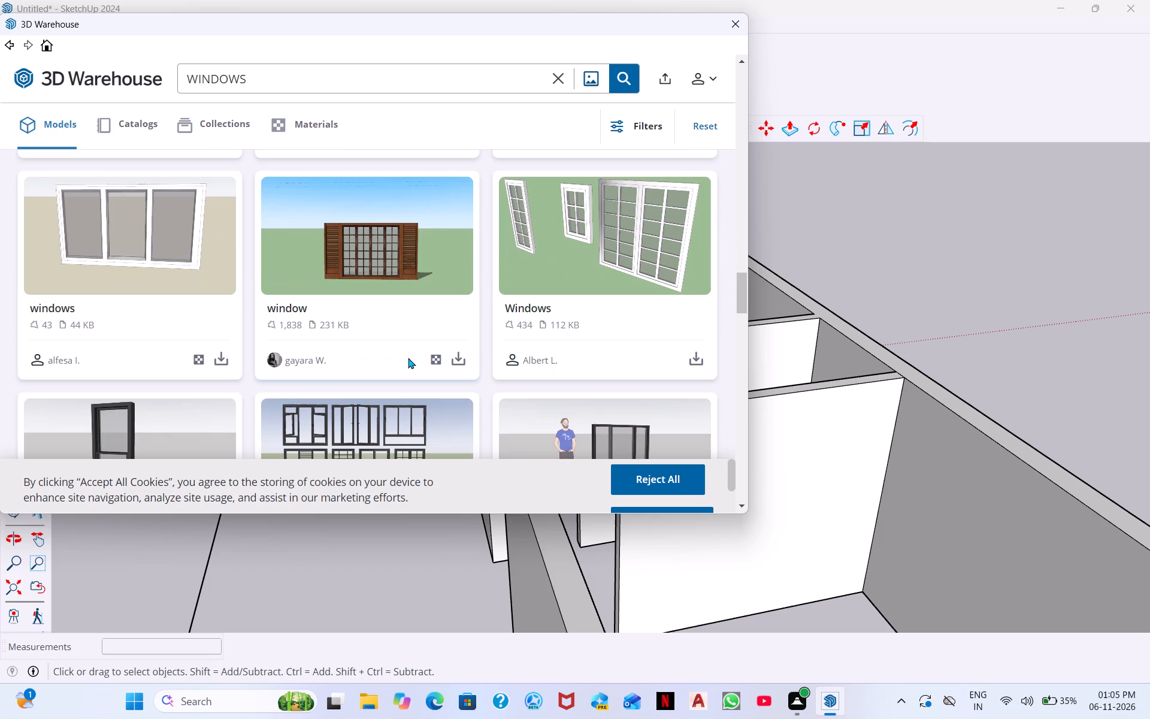
{"action": "scroll", "coordinate": [425, 346], "scroll_direction": "down", "scroll_amount": 1}
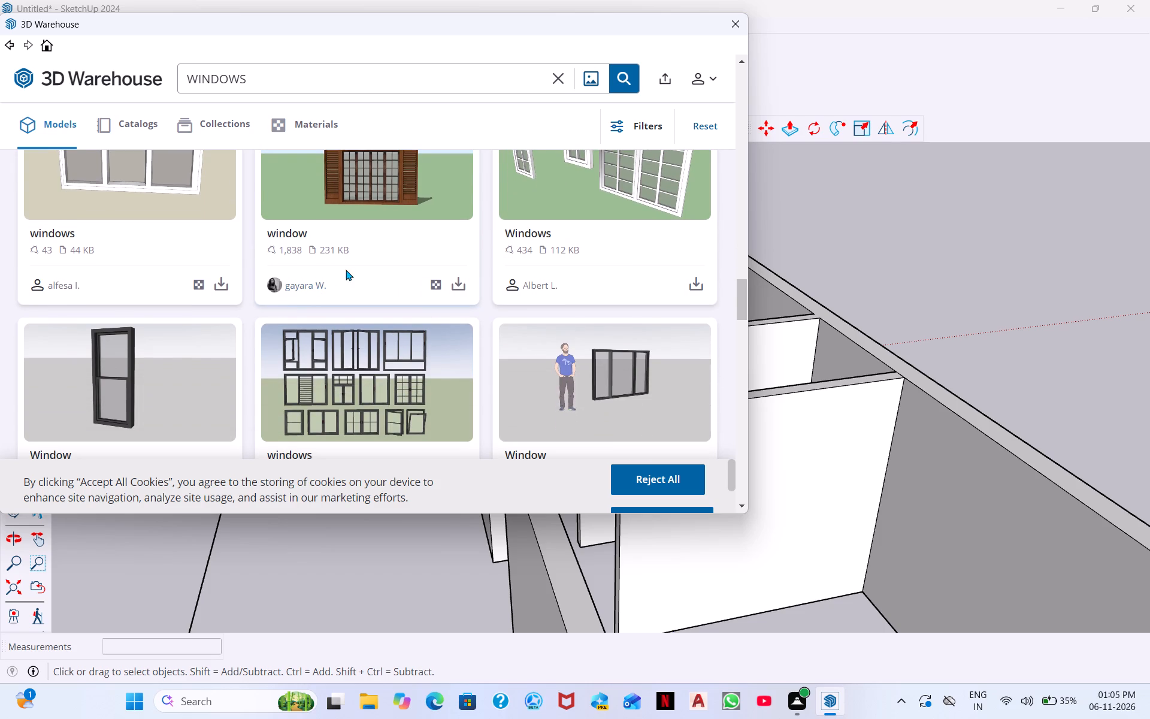
{"action": "scroll", "coordinate": [371, 287], "scroll_direction": "down", "scroll_amount": 3}
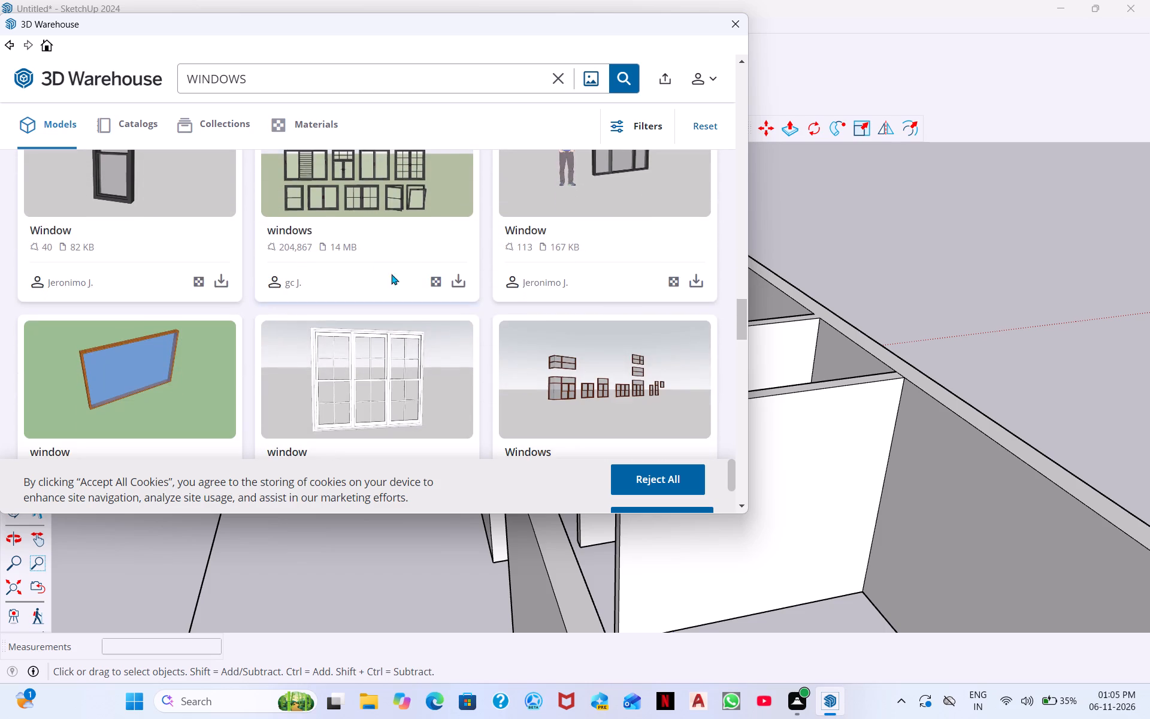
{"action": "scroll", "coordinate": [479, 277], "scroll_direction": "down", "scroll_amount": 4}
{"action": "scroll", "coordinate": [317, 210], "scroll_direction": "up", "scroll_amount": 1}
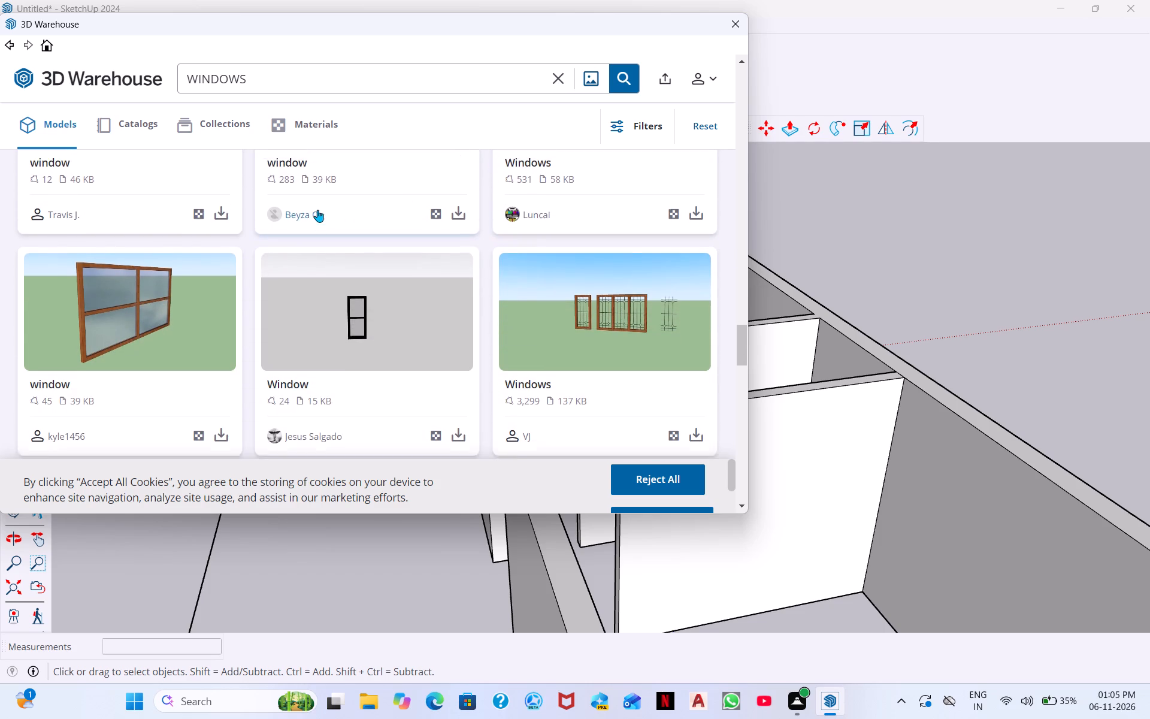
{"action": "scroll", "coordinate": [317, 210], "scroll_direction": "up", "scroll_amount": 1}
Replace the 3D Warehouse search term with DOORS and run the search.
{"action": "left_click", "coordinate": [287, 89]}
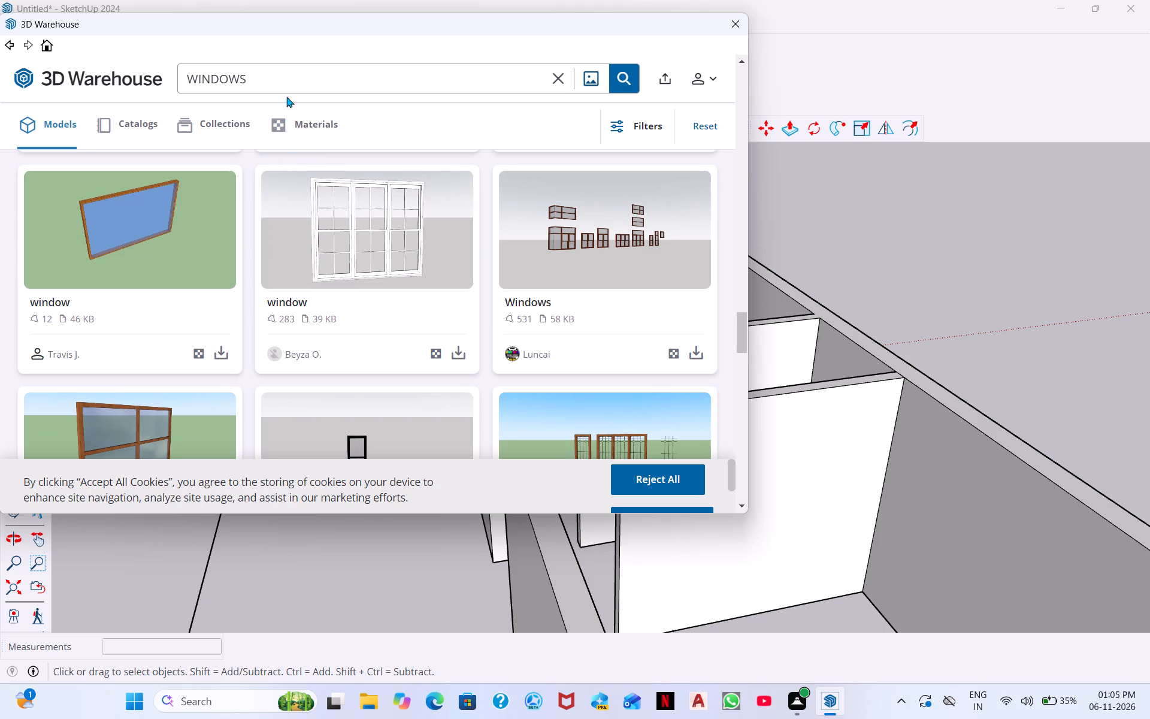
{"action": "key", "text": "BackSpace"}
{"action": "key", "text": "BackSpace"}
{"action": "key", "text": "BackSpace"}
{"action": "key", "text": "BackSpace"}
{"action": "key", "text": "BackSpace"}
{"action": "key", "text": "BackSpace"}
{"action": "key", "text": "BackSpace"}
{"action": "key", "text": "BackSpace"}
{"action": "key", "text": "BackSpace"}
{"action": "key", "text": "BackSpace"}
{"action": "key", "text": "BackSpace"}
{"action": "key", "text": "BackSpace"}
{"action": "key", "text": "BackSpace"}
{"action": "key", "text": "BackSpace"}
{"action": "key", "text": "BackSpace"}
{"action": "key", "text": "BackSpace"}
{"action": "key", "text": "BackSpace"}
{"action": "key", "text": "BackSpace"}
{"action": "key", "text": "BackSpace"}
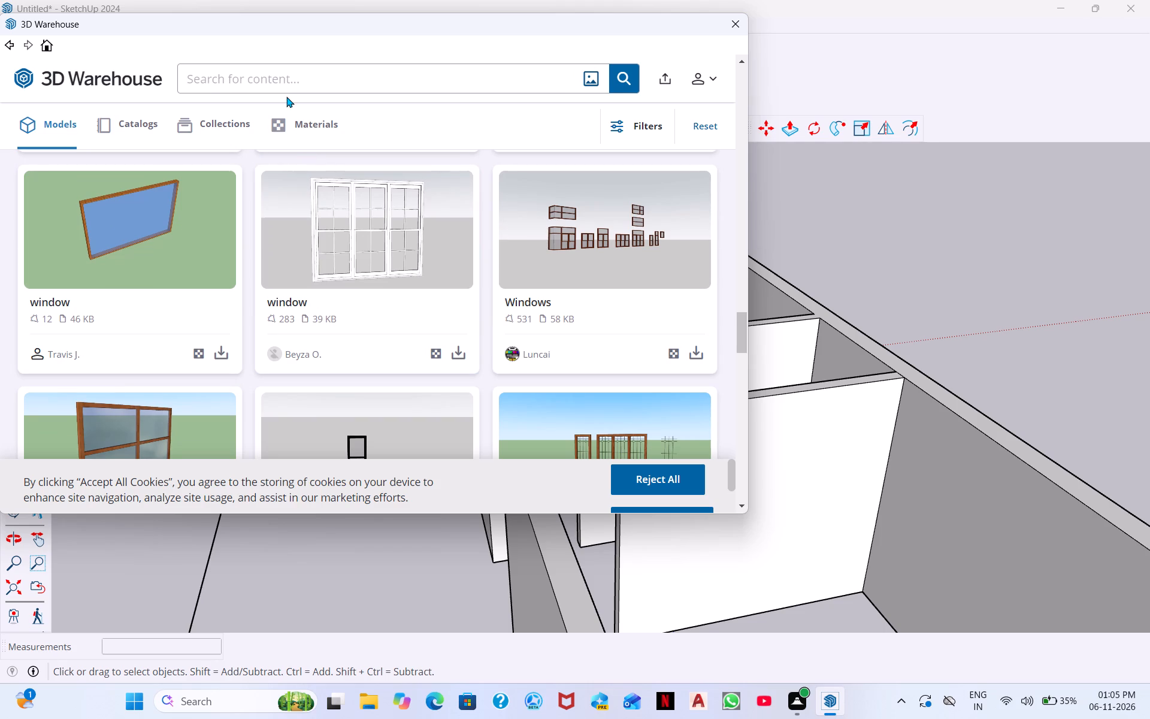
{"action": "type", "text": "DOORS"}
{"action": "key", "text": "space"}
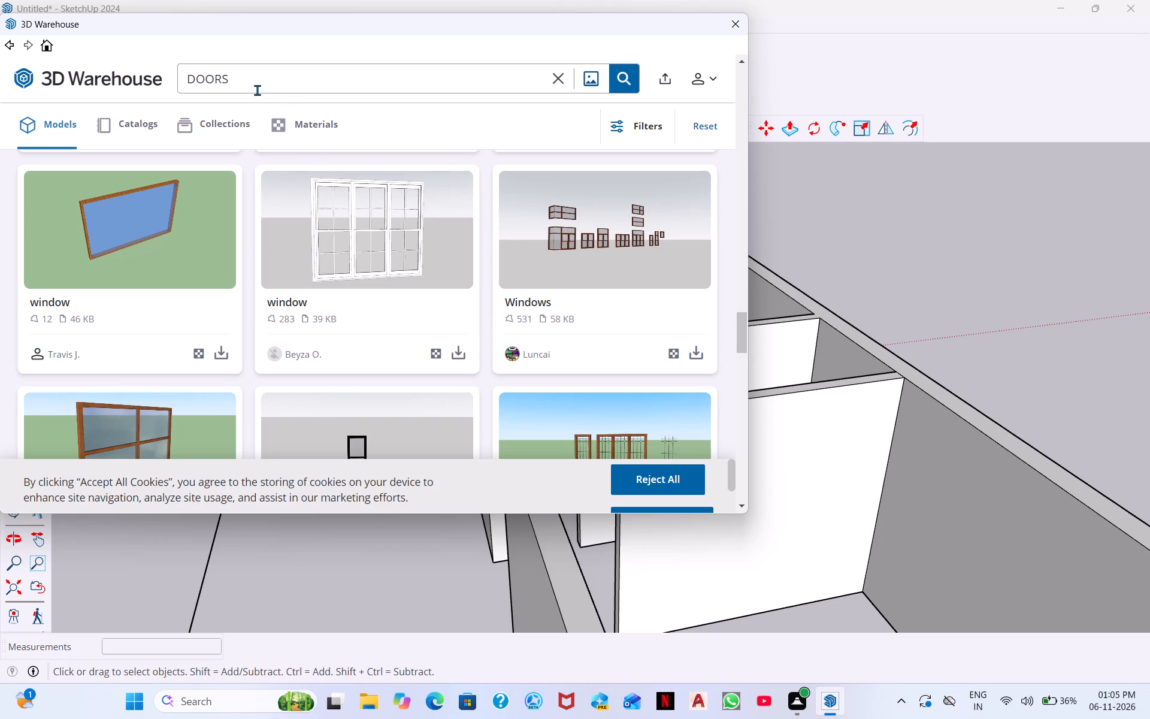
{"action": "key", "text": "Return"}
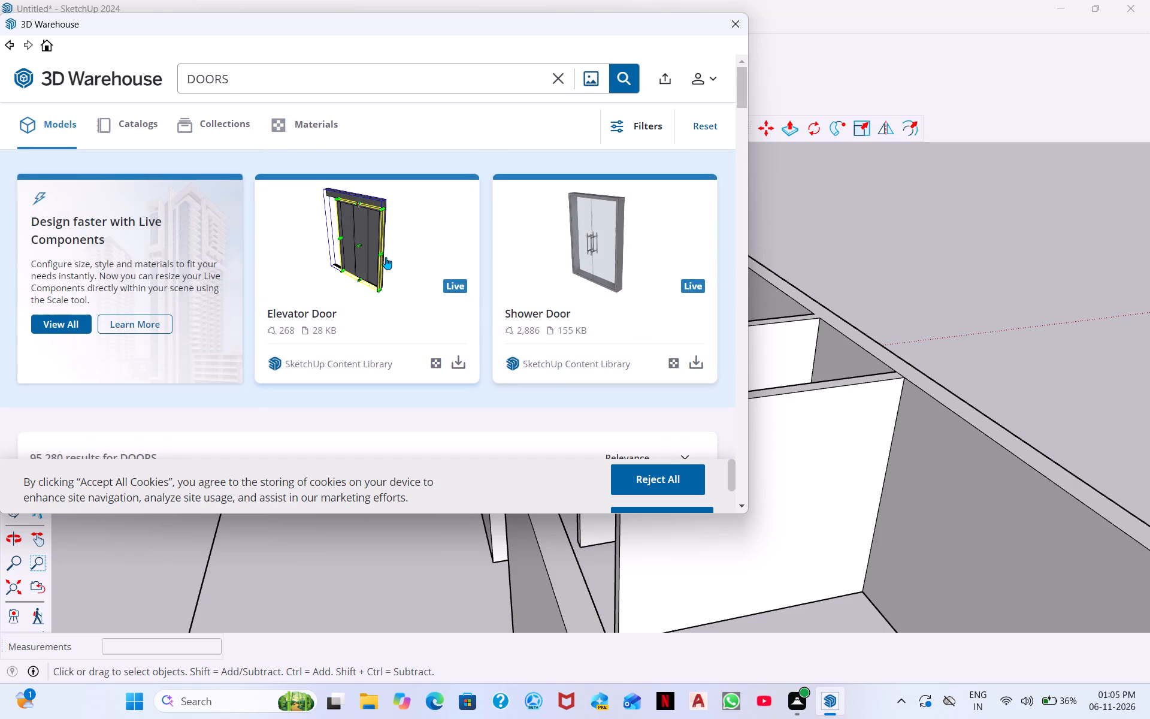
Look through the DOORS results in the 3D Warehouse for a suitable single door model.
{"action": "scroll", "coordinate": [604, 216], "scroll_direction": "down", "scroll_amount": 2}
{"action": "scroll", "coordinate": [337, 331], "scroll_direction": "down", "scroll_amount": 2}
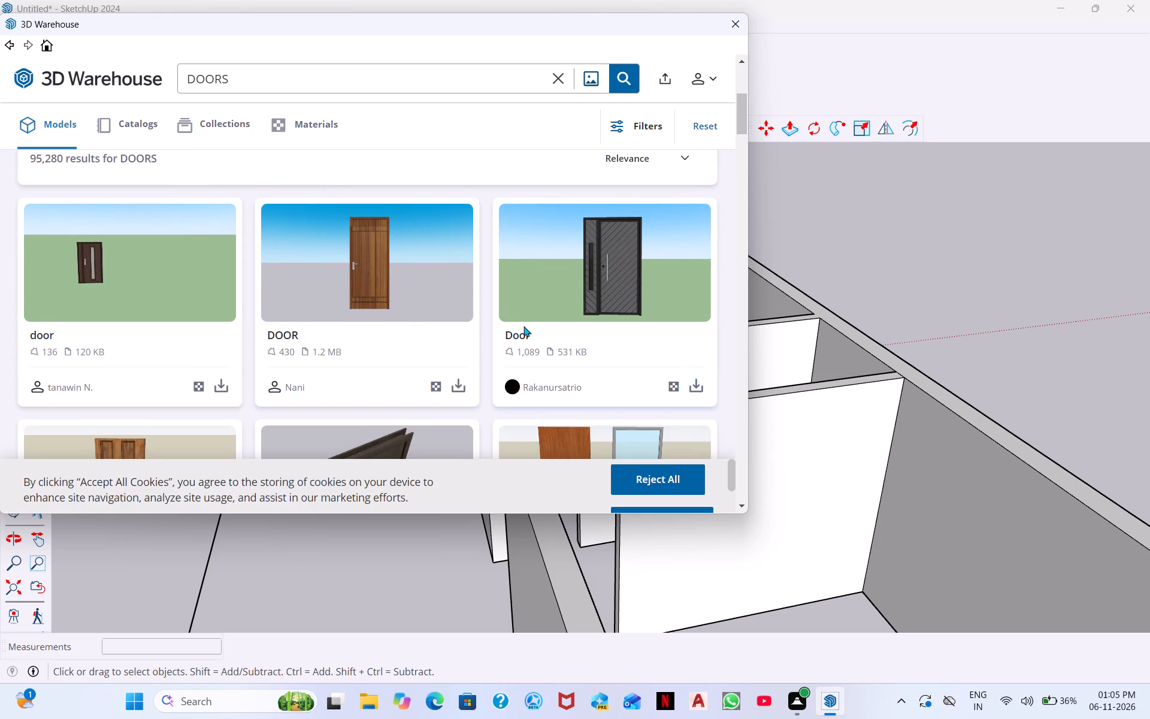
{"action": "scroll", "coordinate": [523, 326], "scroll_direction": "down", "scroll_amount": 3}
{"action": "scroll", "coordinate": [446, 340], "scroll_direction": "down", "scroll_amount": 2}
{"action": "scroll", "coordinate": [389, 339], "scroll_direction": "down", "scroll_amount": 4}
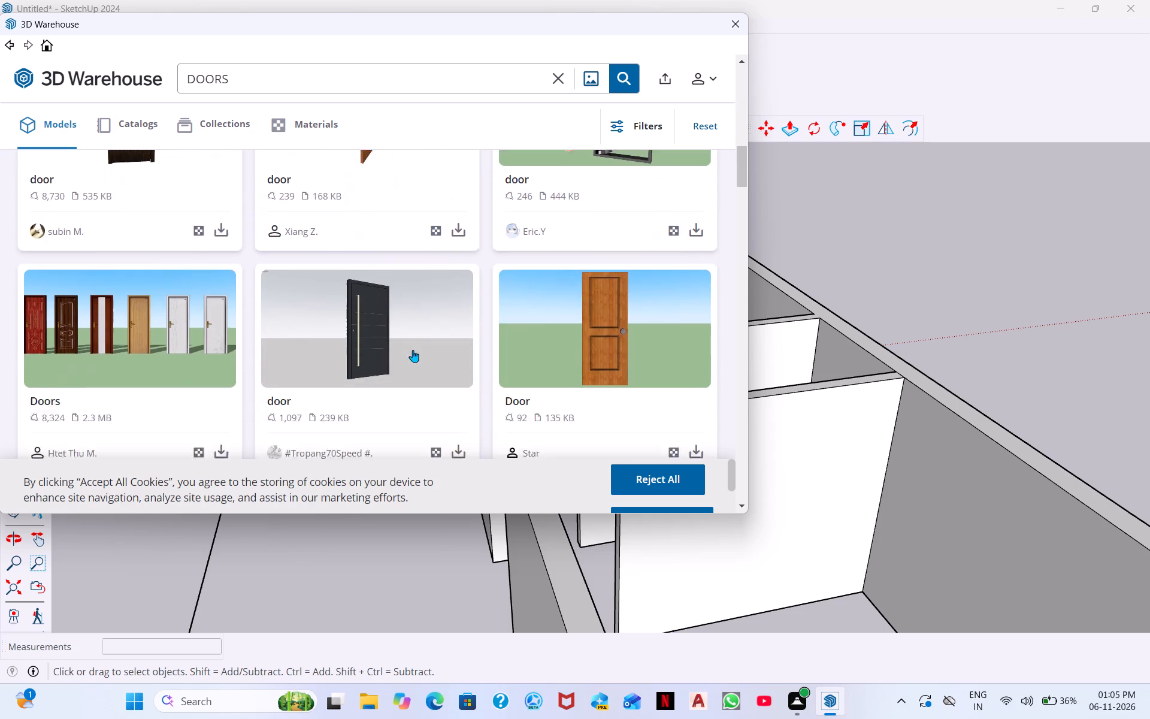
{"action": "scroll", "coordinate": [413, 350], "scroll_direction": "down", "scroll_amount": 4}
{"action": "scroll", "coordinate": [282, 357], "scroll_direction": "down", "scroll_amount": 3}
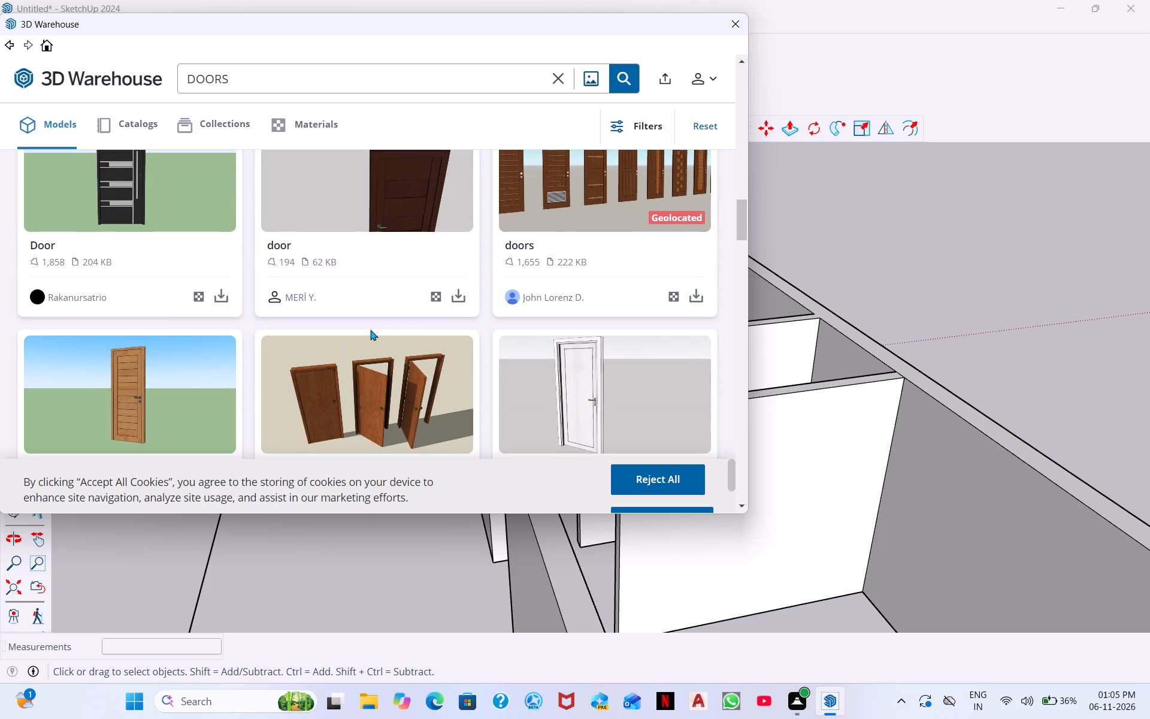
{"action": "scroll", "coordinate": [438, 324], "scroll_direction": "down", "scroll_amount": 2}
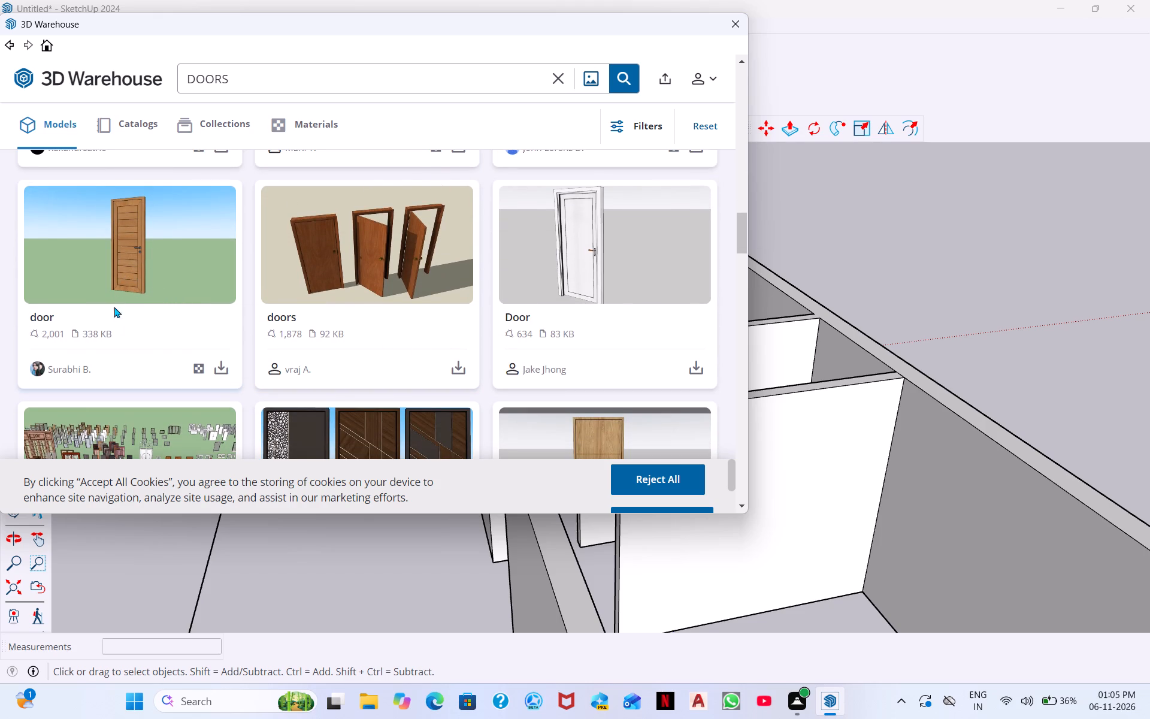
{"action": "scroll", "coordinate": [394, 261], "scroll_direction": "down", "scroll_amount": 1}
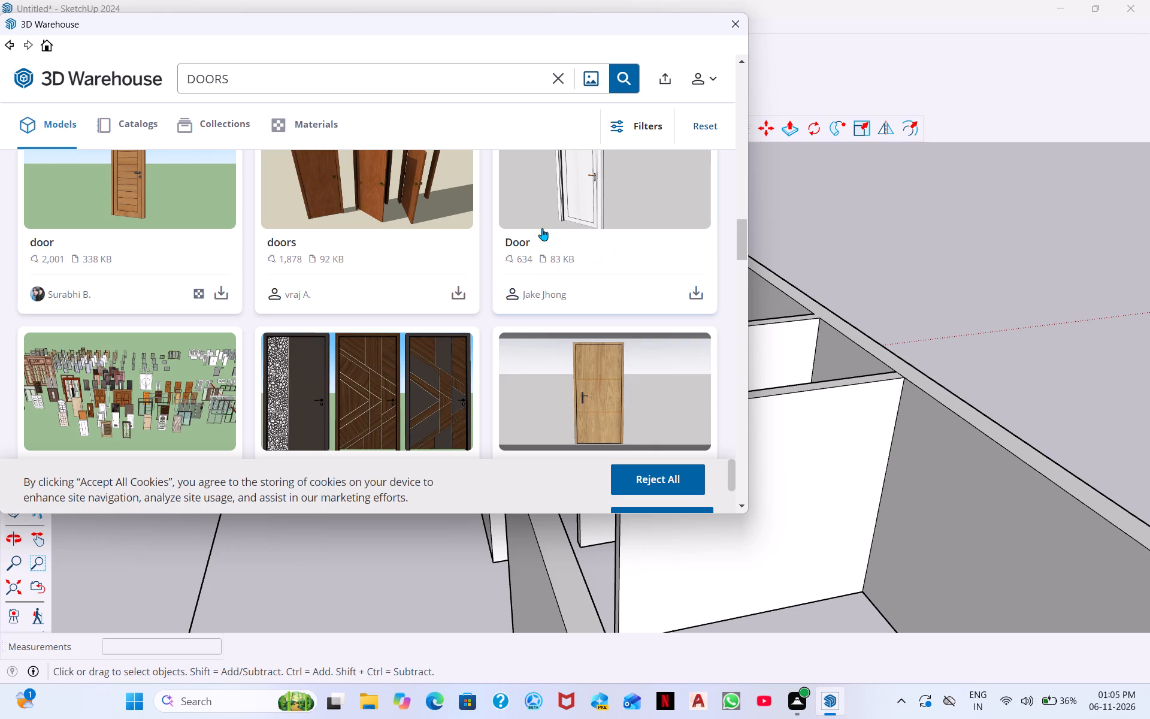
{"action": "scroll", "coordinate": [542, 228], "scroll_direction": "up", "scroll_amount": 1}
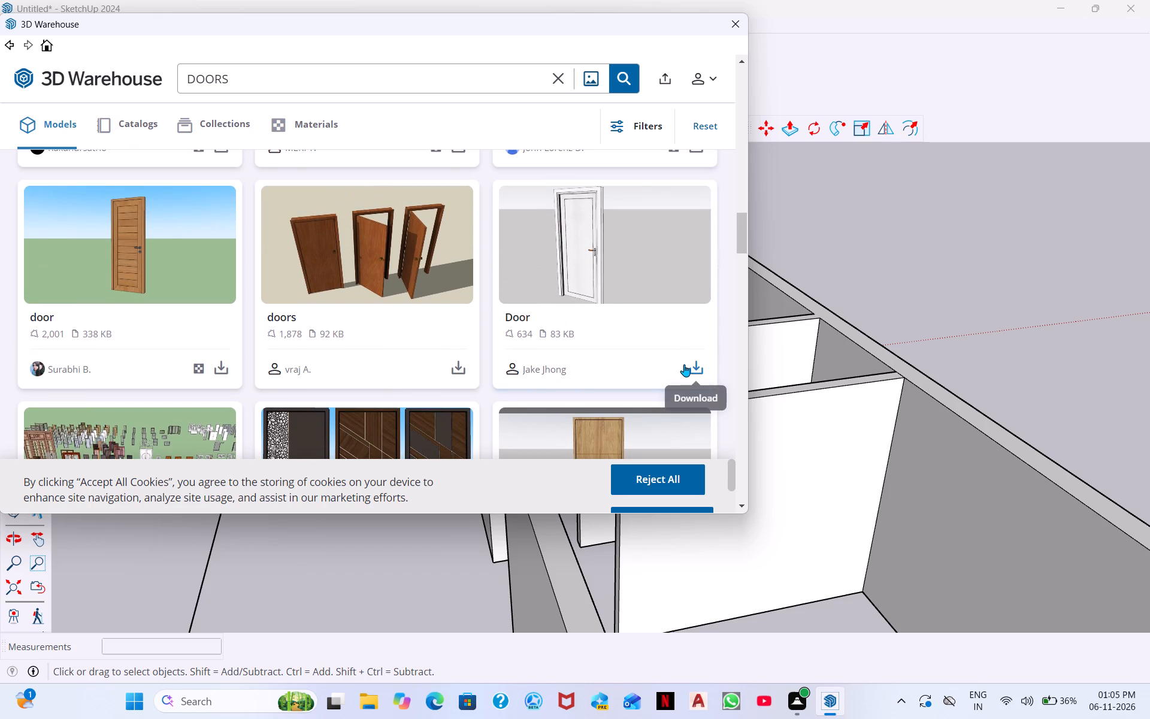
{"action": "scroll", "coordinate": [579, 333], "scroll_direction": "down", "scroll_amount": 4}
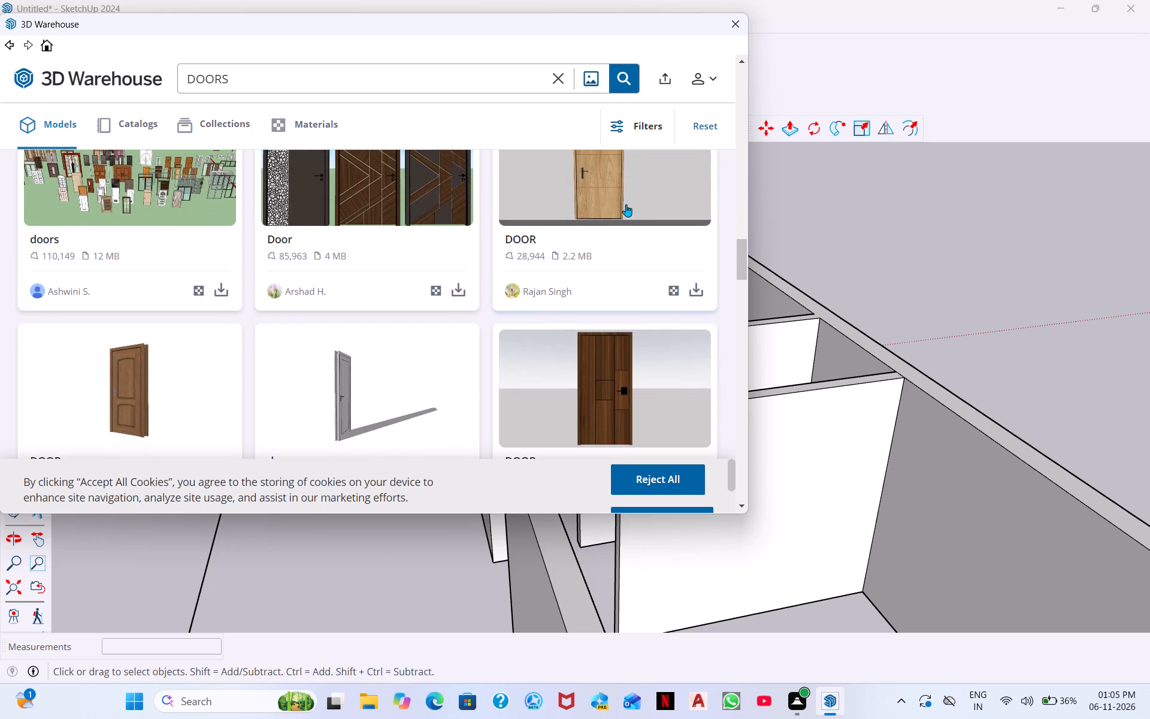
{"action": "scroll", "coordinate": [619, 213], "scroll_direction": "up", "scroll_amount": 3}
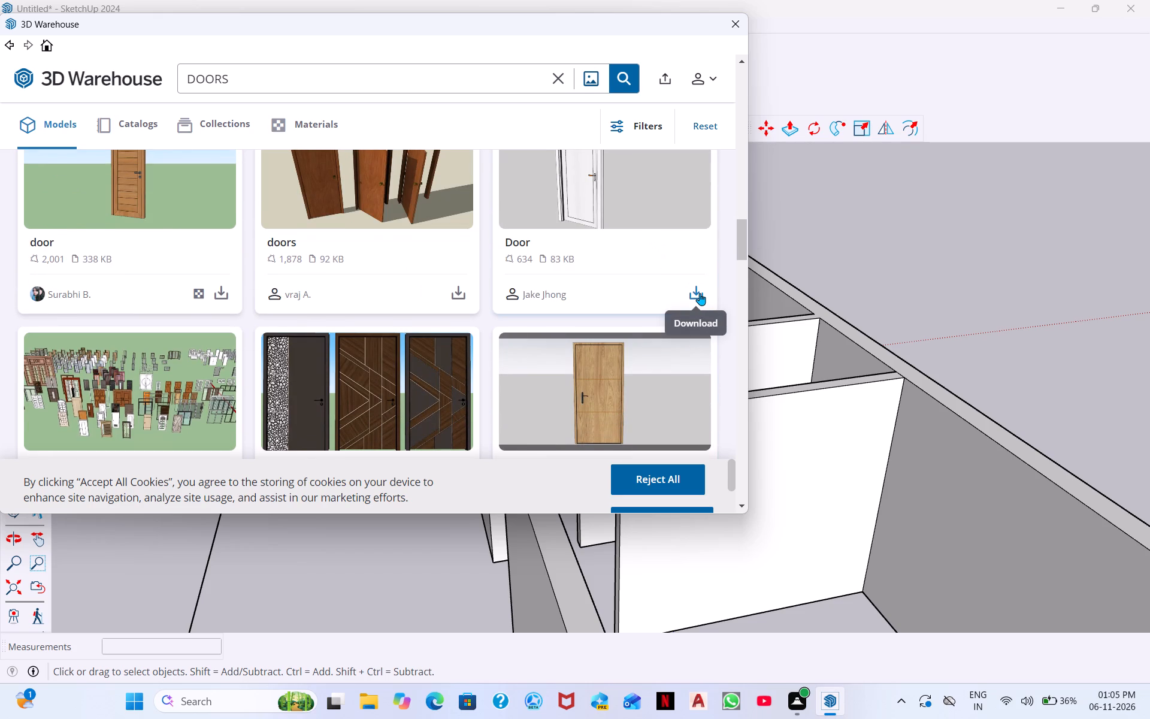
Download the white single door model (83 KB) without loading it into the model, saving it as DOORS, SketchUp 2027 format, in HOME MATERIAL.
{"action": "left_click", "coordinate": [700, 293]}
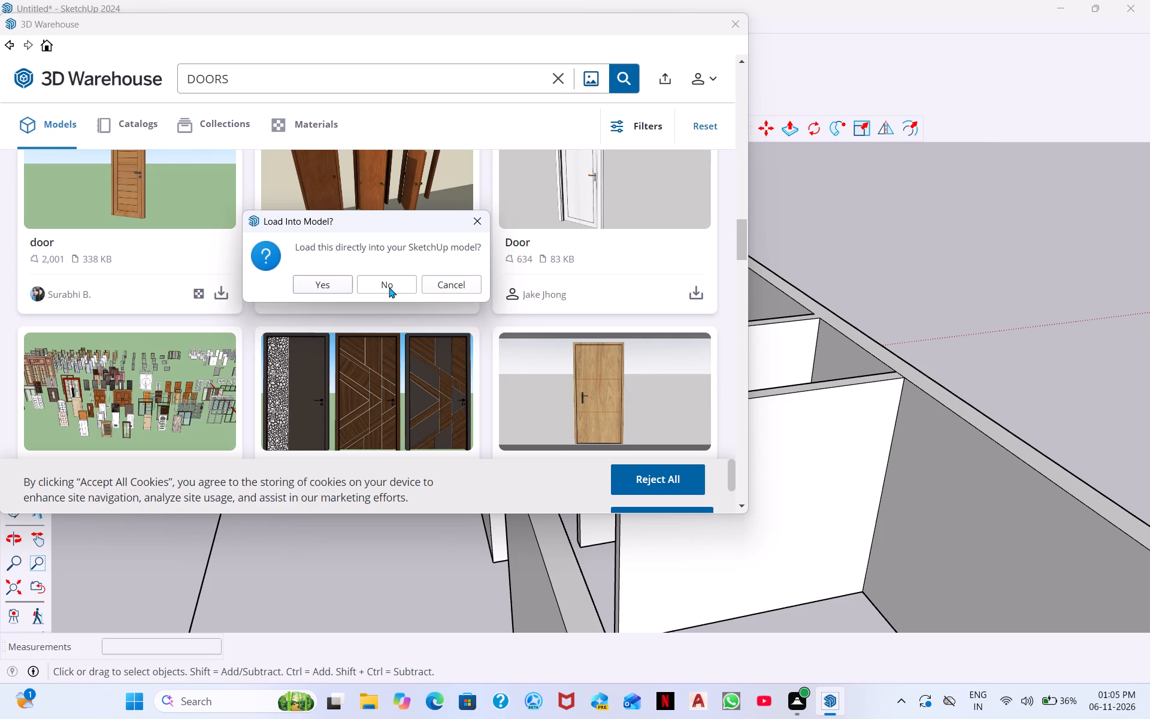
{"action": "left_click", "coordinate": [389, 287]}
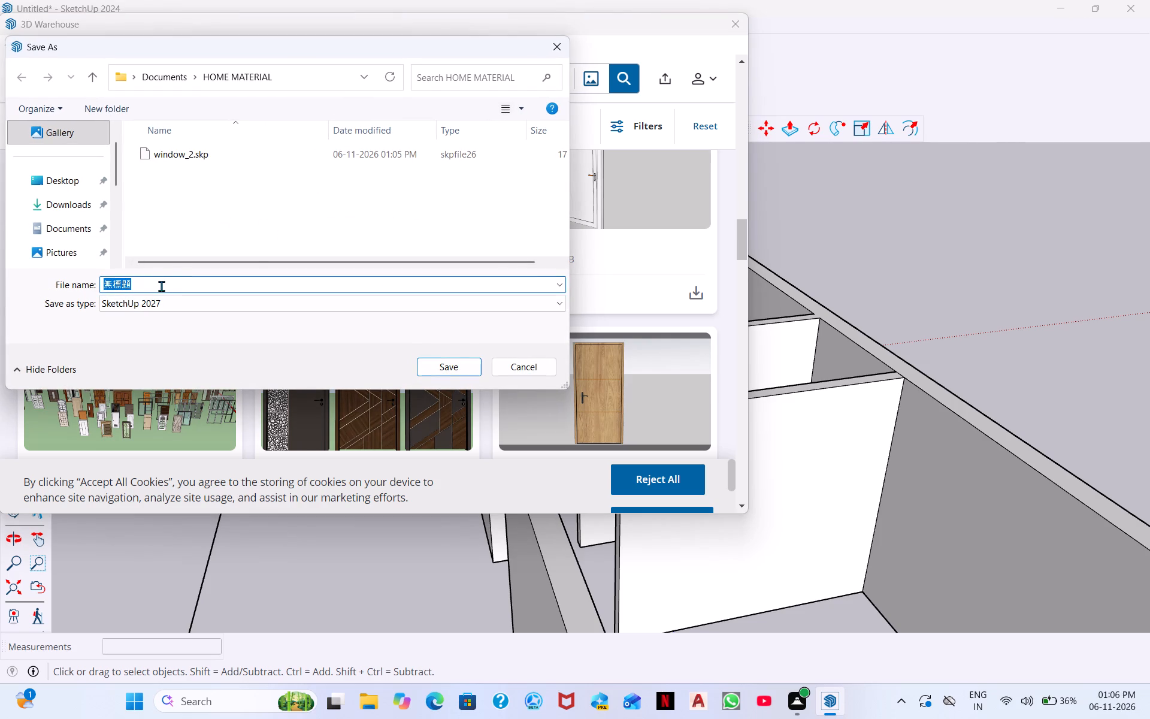
{"action": "left_click_drag", "start_coordinate": [140, 283], "coordinate": [70, 288]}
{"action": "key", "text": "BackSpace"}
{"action": "type", "text": "DOORS"}
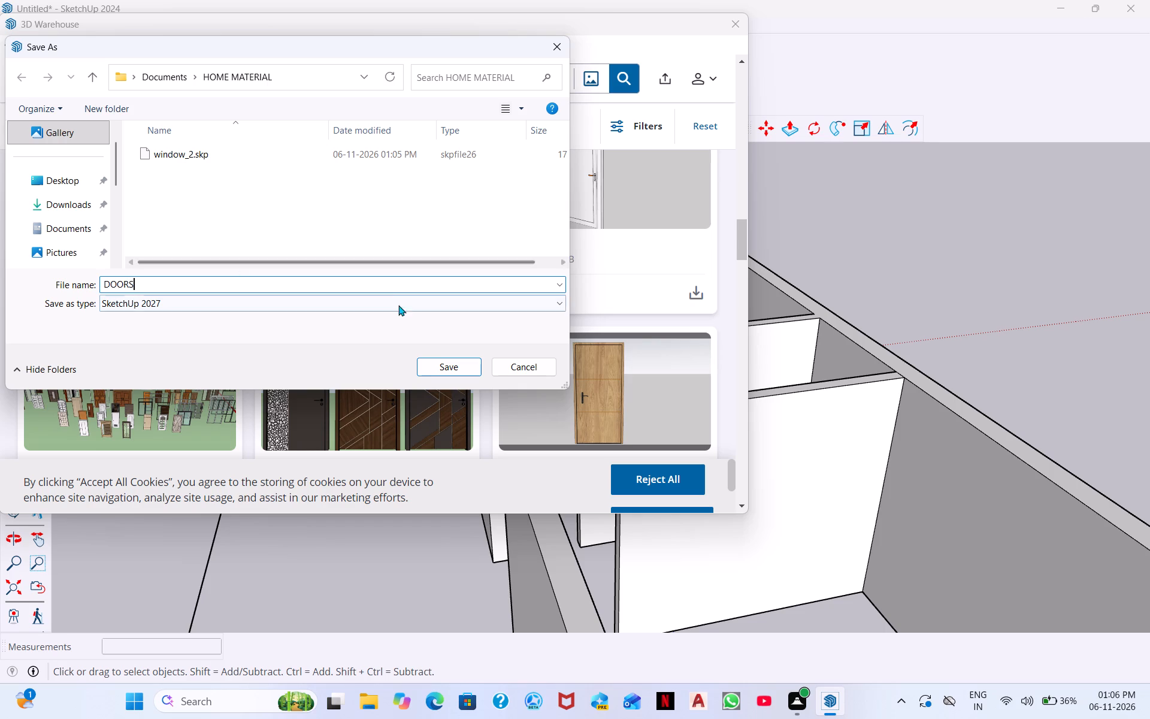
{"action": "left_click", "coordinate": [458, 365]}
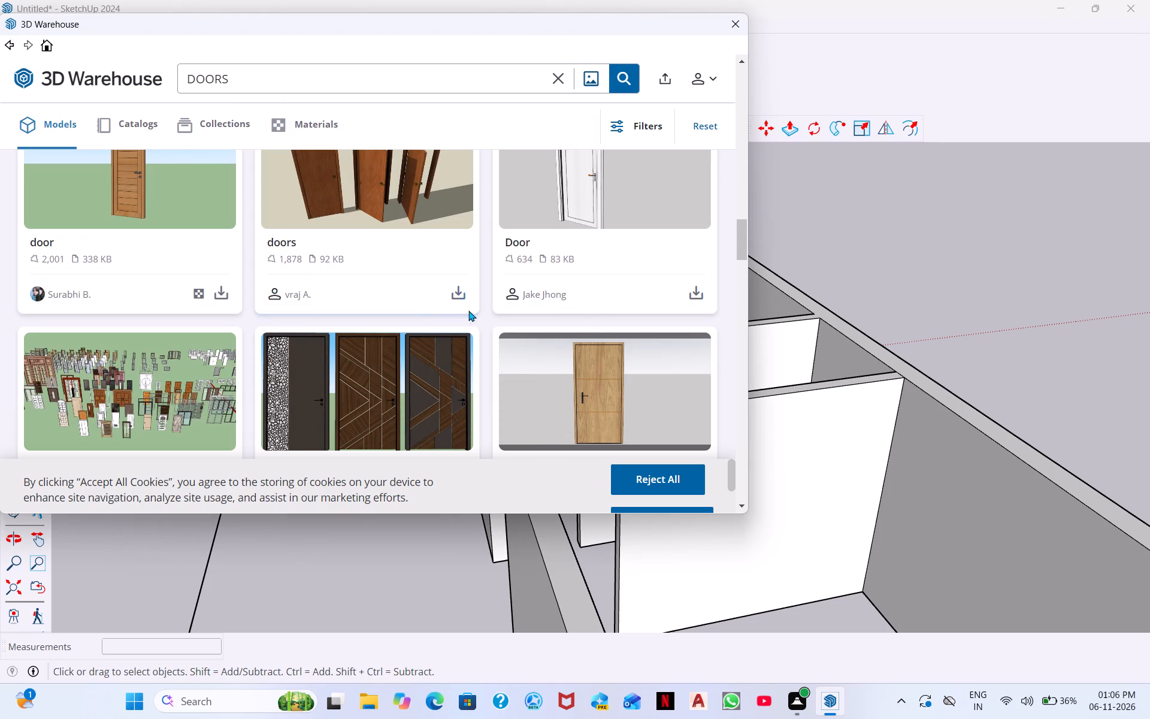
Look through further DOORS results in the 3D Warehouse for other suitable door models.
{"action": "scroll", "coordinate": [167, 330], "scroll_direction": "down", "scroll_amount": 5}
{"action": "scroll", "coordinate": [396, 313], "scroll_direction": "down", "scroll_amount": 1}
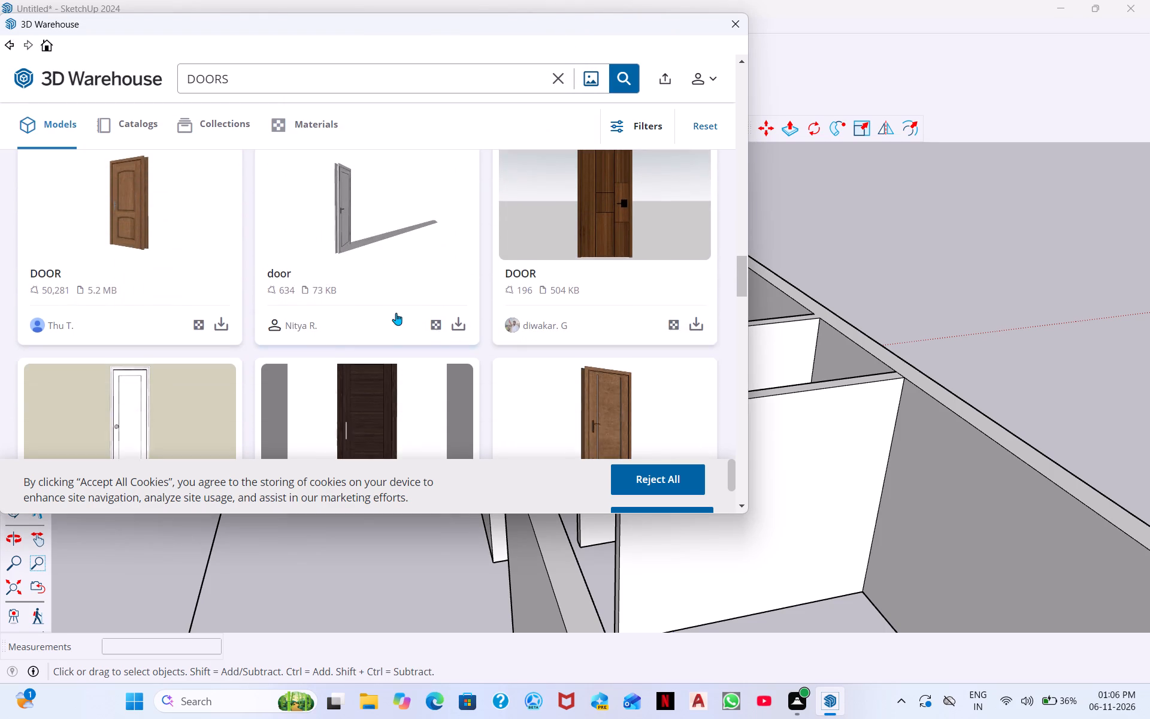
{"action": "scroll", "coordinate": [329, 273], "scroll_direction": "down", "scroll_amount": 5}
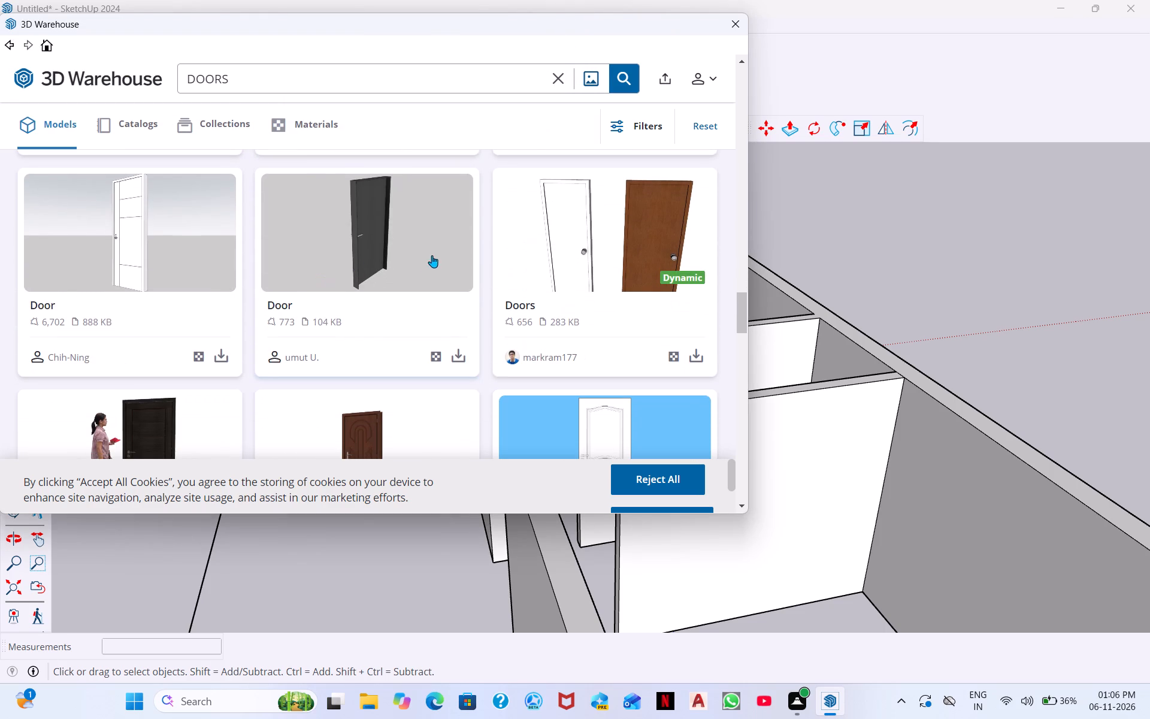
{"action": "scroll", "coordinate": [206, 297], "scroll_direction": "down", "scroll_amount": 3}
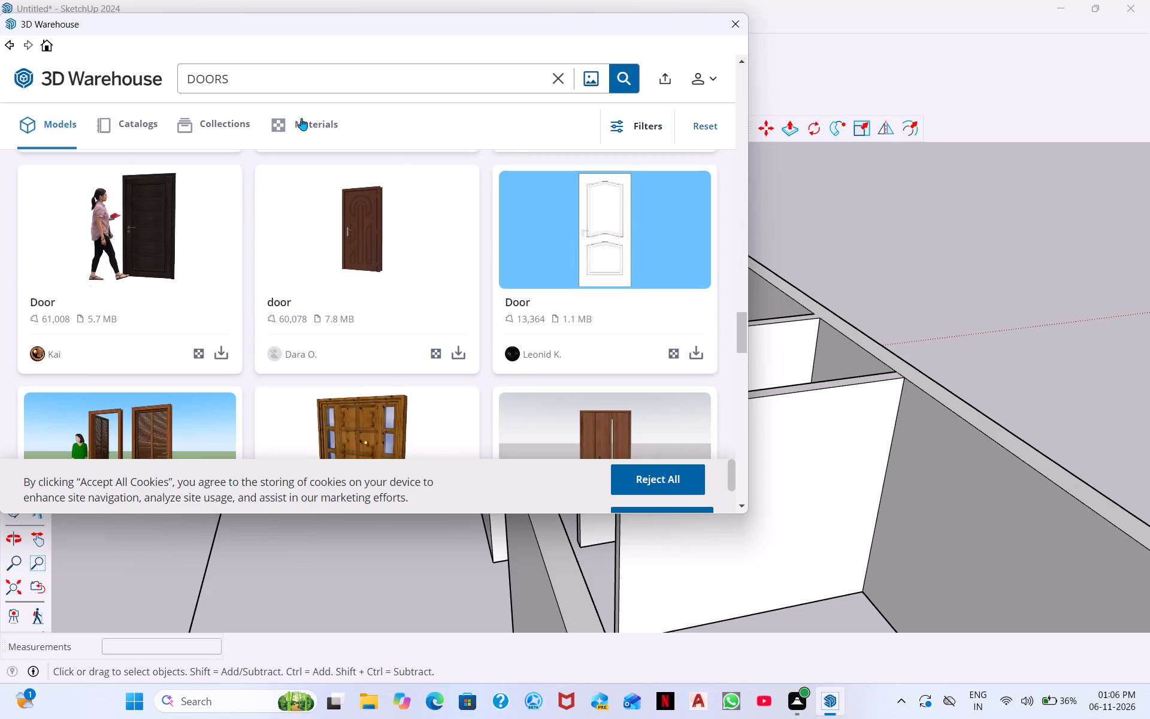
Replace the 3D Warehouse search term with WASHBASIN and run the search.
{"action": "left_click", "coordinate": [251, 77]}
{"action": "key", "text": "BackSpace"}
{"action": "key", "text": "BackSpace"}
{"action": "key", "text": "BackSpace"}
{"action": "key", "text": "BackSpace"}
{"action": "key", "text": "BackSpace"}
{"action": "key", "text": "BackSpace"}
{"action": "key", "text": "BackSpace"}
{"action": "key", "text": "BackSpace"}
{"action": "key", "text": "BackSpace"}
{"action": "key", "text": "BackSpace"}
{"action": "key", "text": "BackSpace"}
{"action": "key", "text": "BackSpace"}
{"action": "key", "text": "BackSpace"}
{"action": "key", "text": "BackSpace"}
{"action": "key", "text": "BackSpace"}
{"action": "key", "text": "BackSpace"}
{"action": "key", "text": "BackSpace"}
{"action": "key", "text": "BackSpace"}
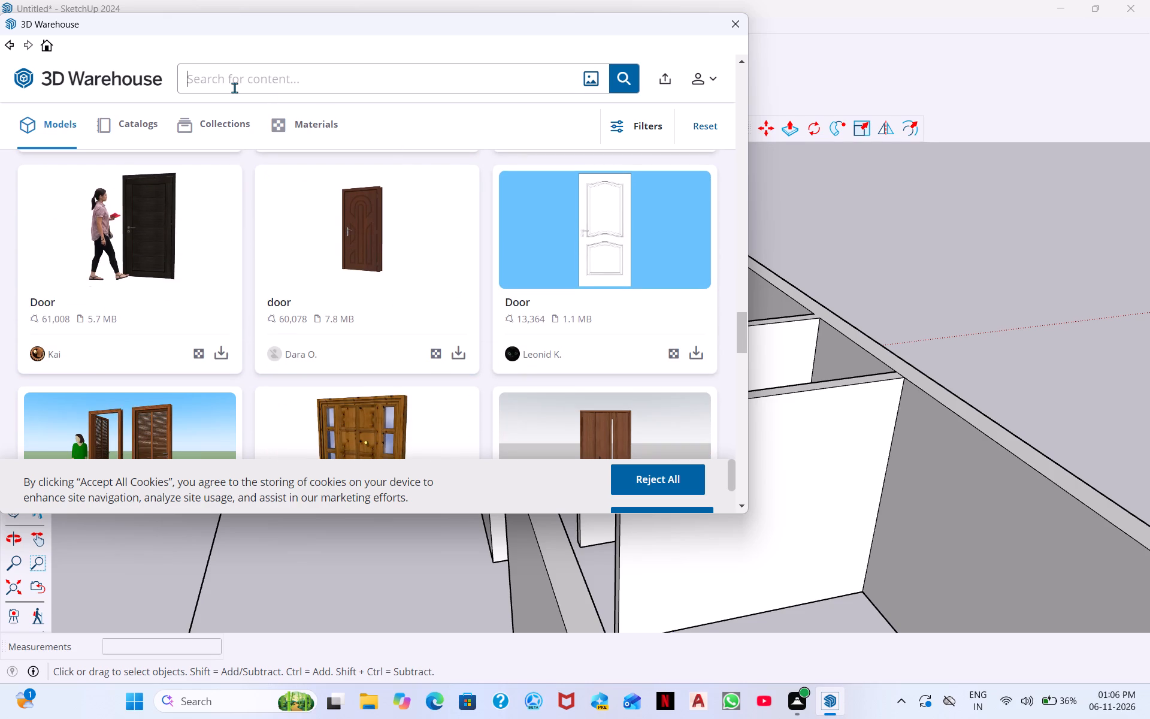
{"action": "type", "text": "WAS"}
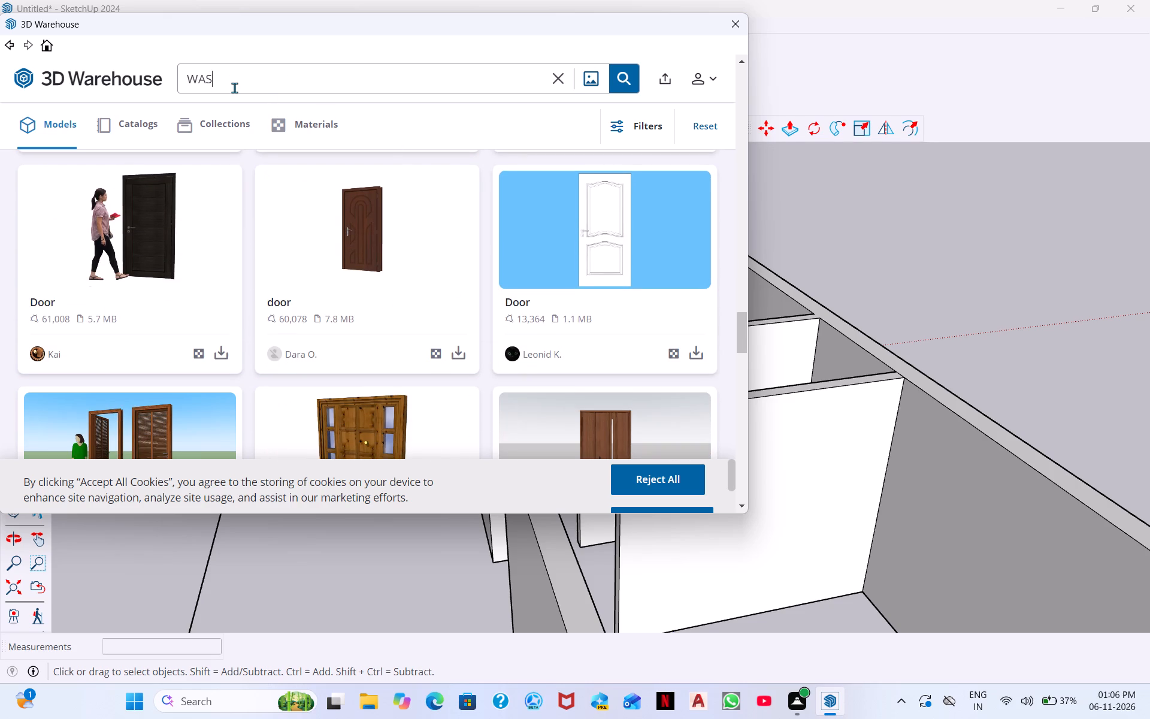
{"action": "type", "text": "HBASIN"}
{"action": "key", "text": "Return"}
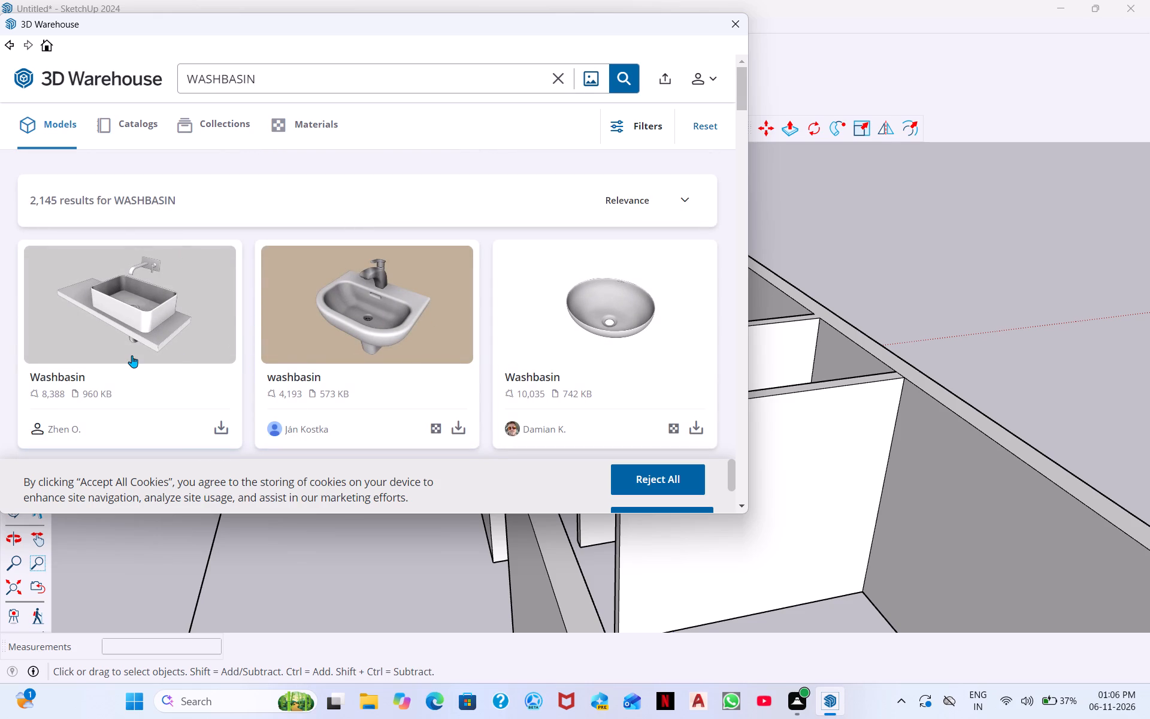
Look through the WASHBASIN results in the 3D Warehouse for a suitable washbasin model.
{"action": "scroll", "coordinate": [132, 355], "scroll_direction": "down", "scroll_amount": 2}
{"action": "scroll", "coordinate": [538, 283], "scroll_direction": "down", "scroll_amount": 1}
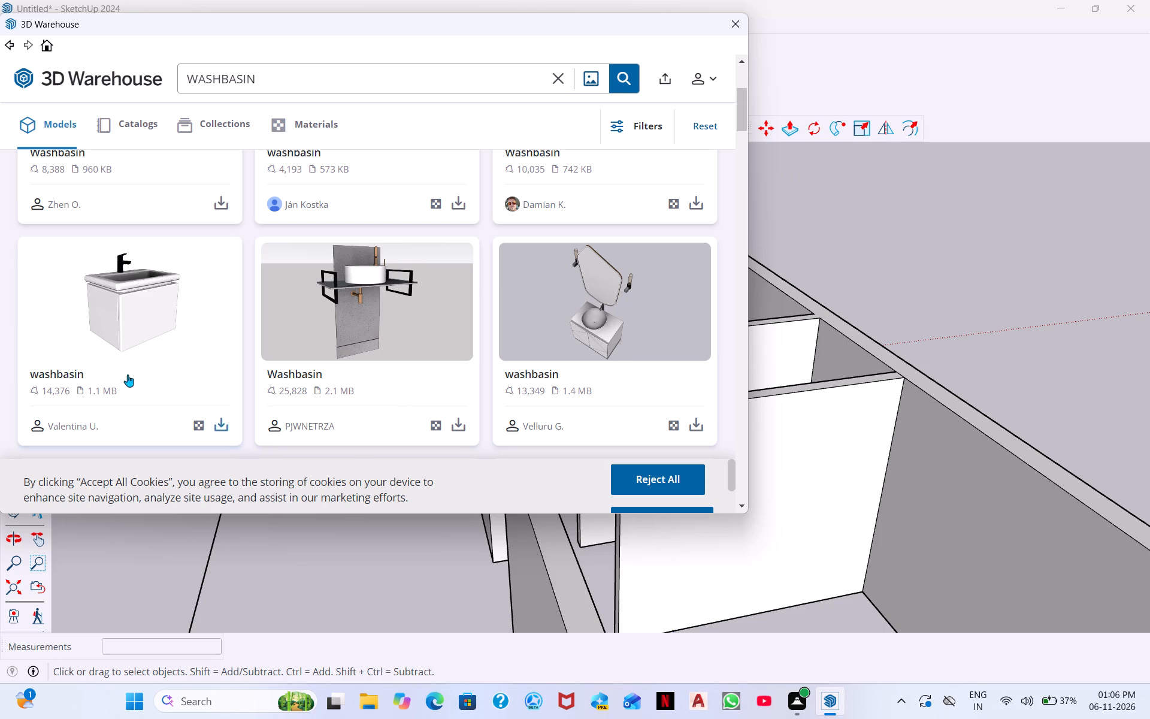
{"action": "scroll", "coordinate": [247, 357], "scroll_direction": "down", "scroll_amount": 3}
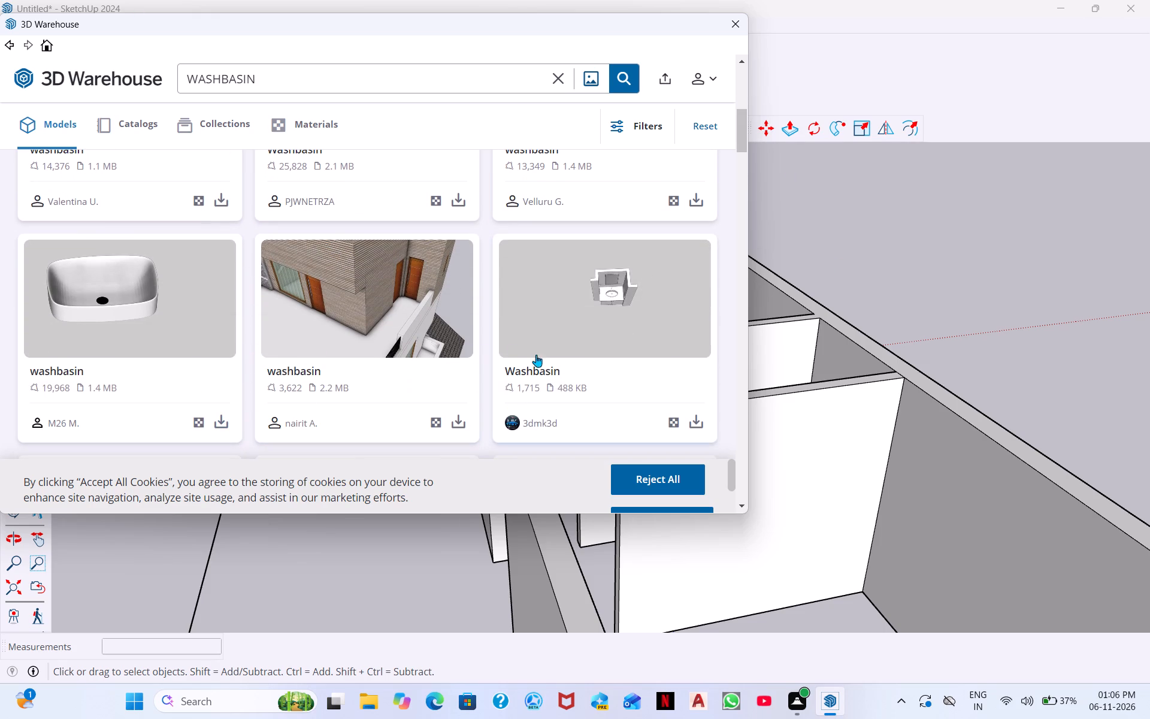
{"action": "scroll", "coordinate": [655, 382], "scroll_direction": "down", "scroll_amount": 2}
{"action": "scroll", "coordinate": [585, 281], "scroll_direction": "up", "scroll_amount": 2}
{"action": "scroll", "coordinate": [585, 263], "scroll_direction": "down", "scroll_amount": 3}
{"action": "scroll", "coordinate": [378, 357], "scroll_direction": "down", "scroll_amount": 1}
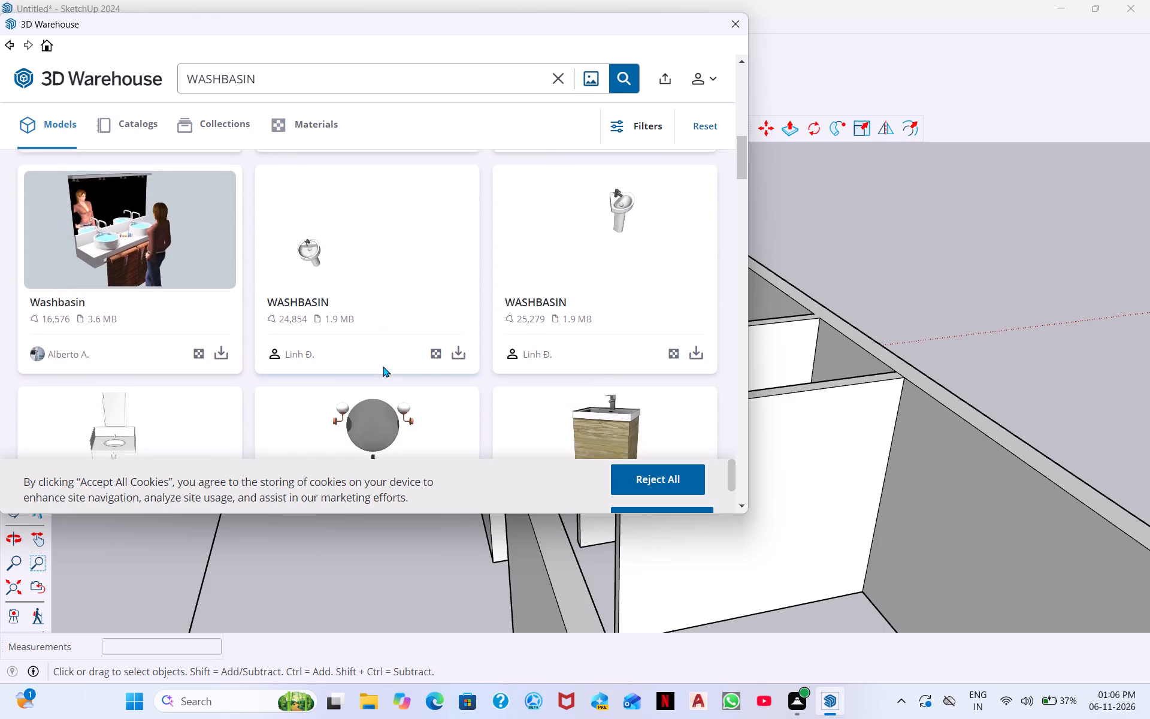
{"action": "scroll", "coordinate": [383, 366], "scroll_direction": "down", "scroll_amount": 1}
{"action": "scroll", "coordinate": [490, 329], "scroll_direction": "down", "scroll_amount": 2}
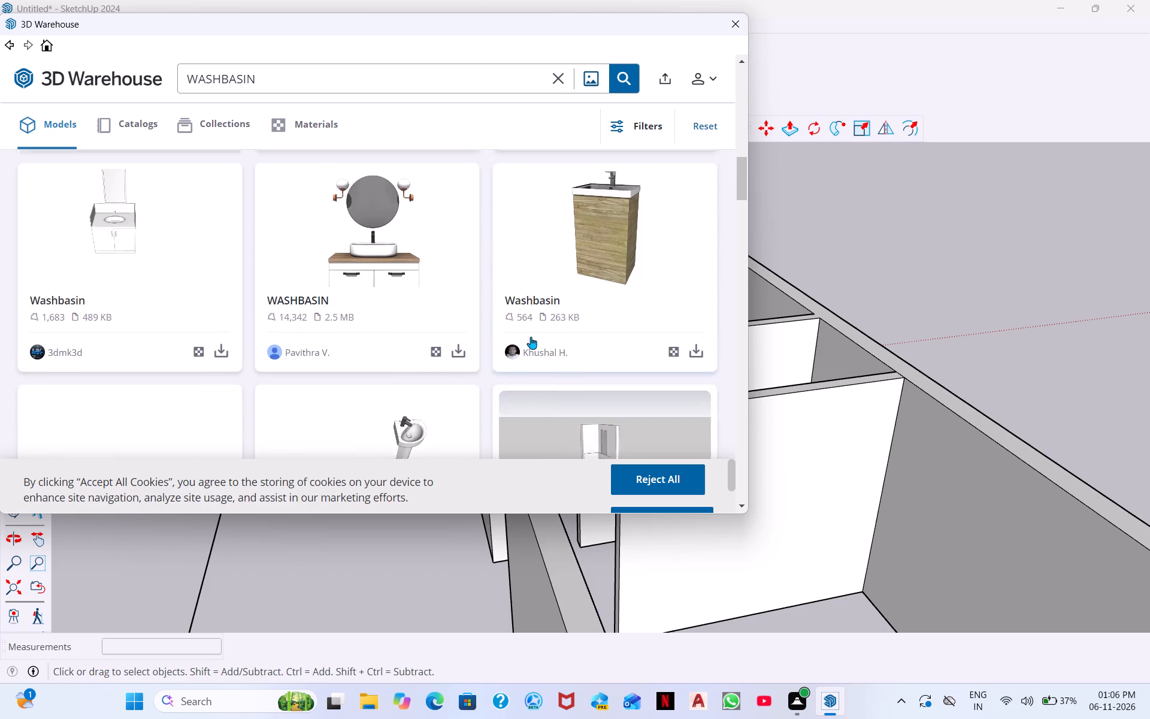
{"action": "scroll", "coordinate": [344, 352], "scroll_direction": "down", "scroll_amount": 1}
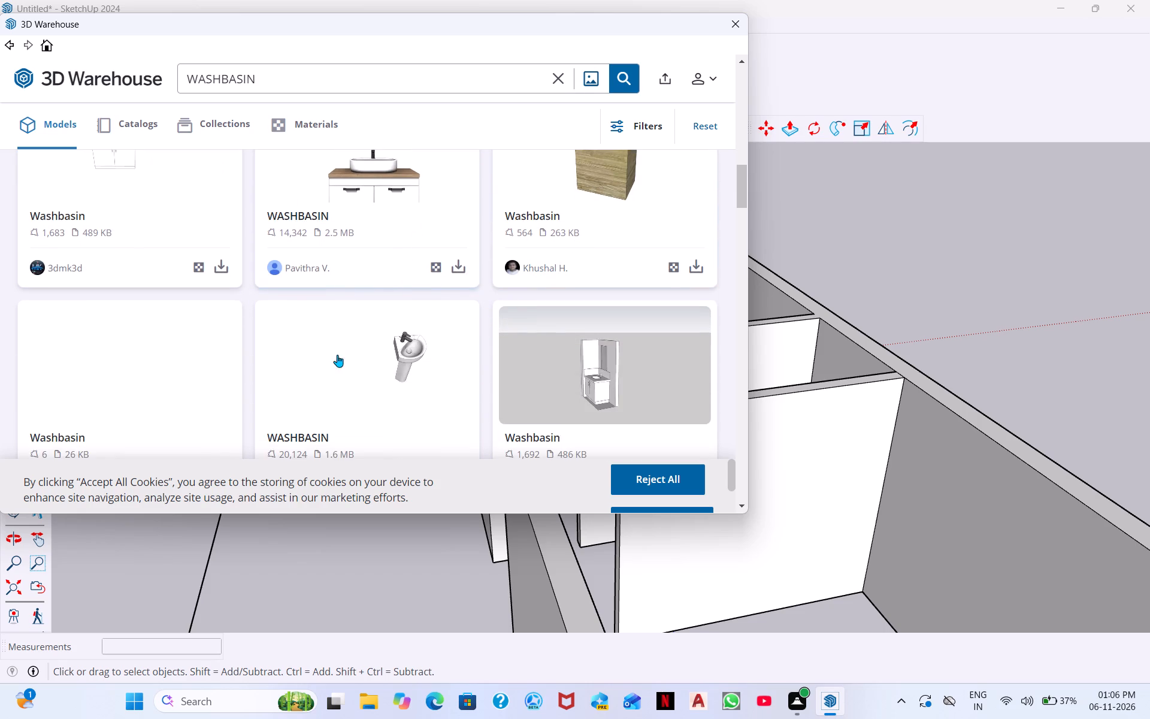
{"action": "scroll", "coordinate": [305, 371], "scroll_direction": "down", "scroll_amount": 4}
{"action": "scroll", "coordinate": [509, 331], "scroll_direction": "down", "scroll_amount": 1}
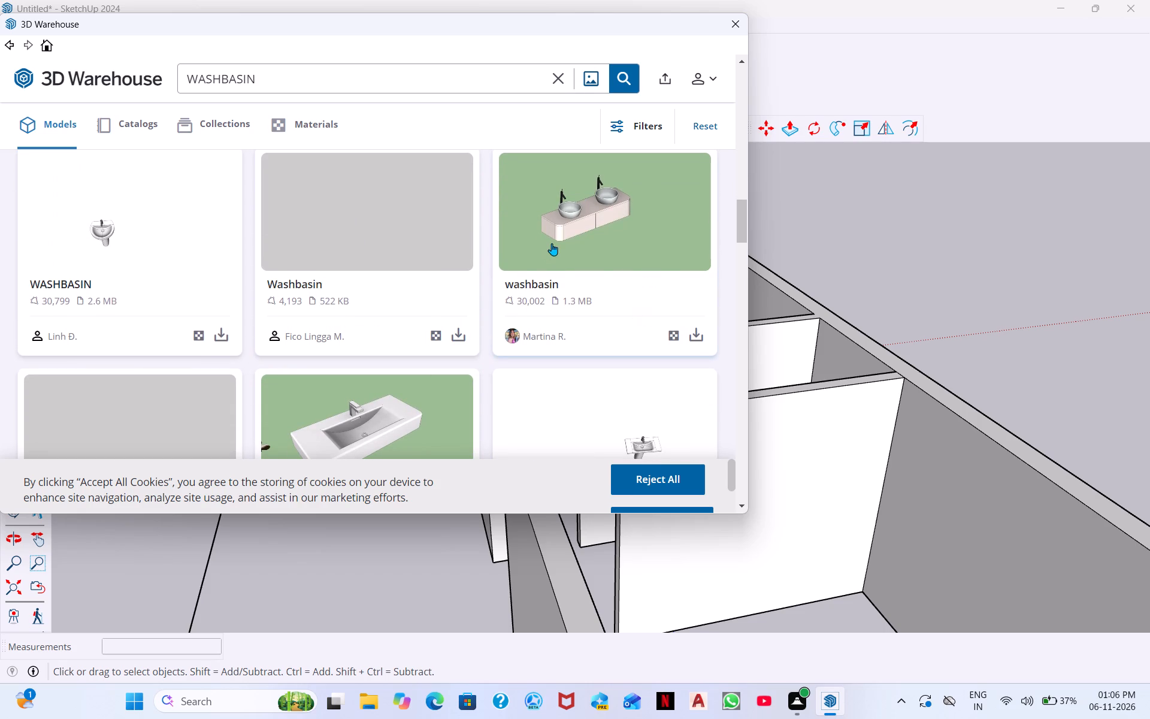
{"action": "scroll", "coordinate": [595, 257], "scroll_direction": "down", "scroll_amount": 1}
{"action": "scroll", "coordinate": [331, 324], "scroll_direction": "down", "scroll_amount": 2}
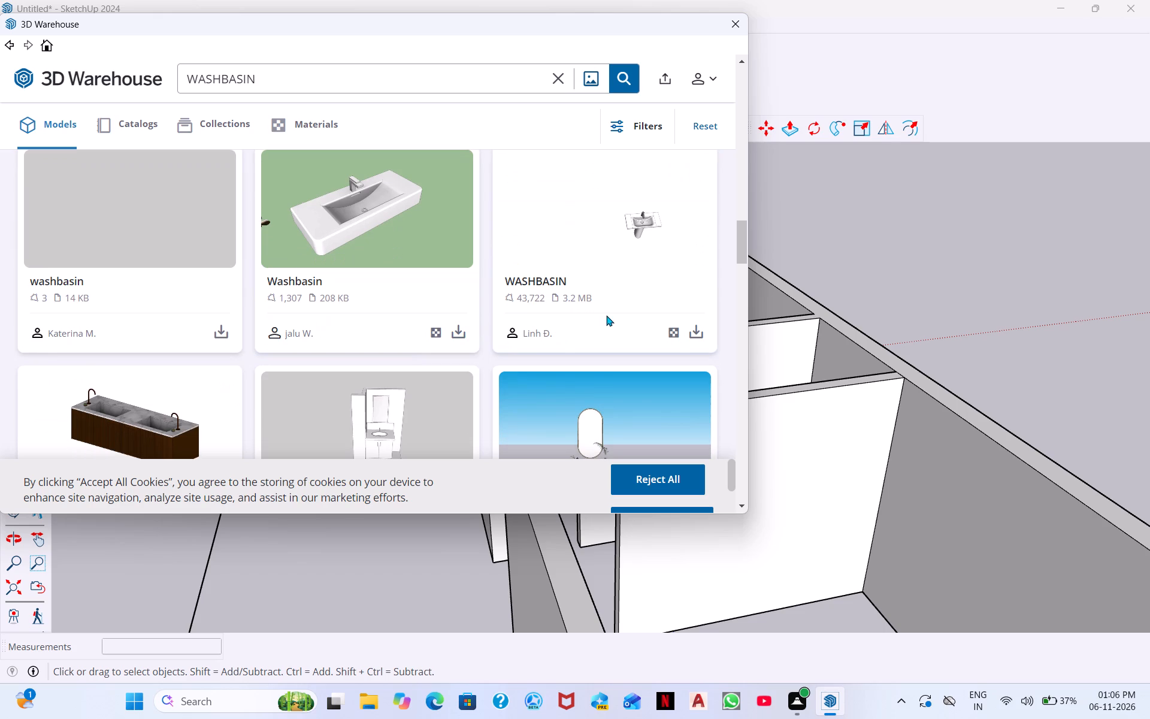
{"action": "scroll", "coordinate": [424, 316], "scroll_direction": "down", "scroll_amount": 2}
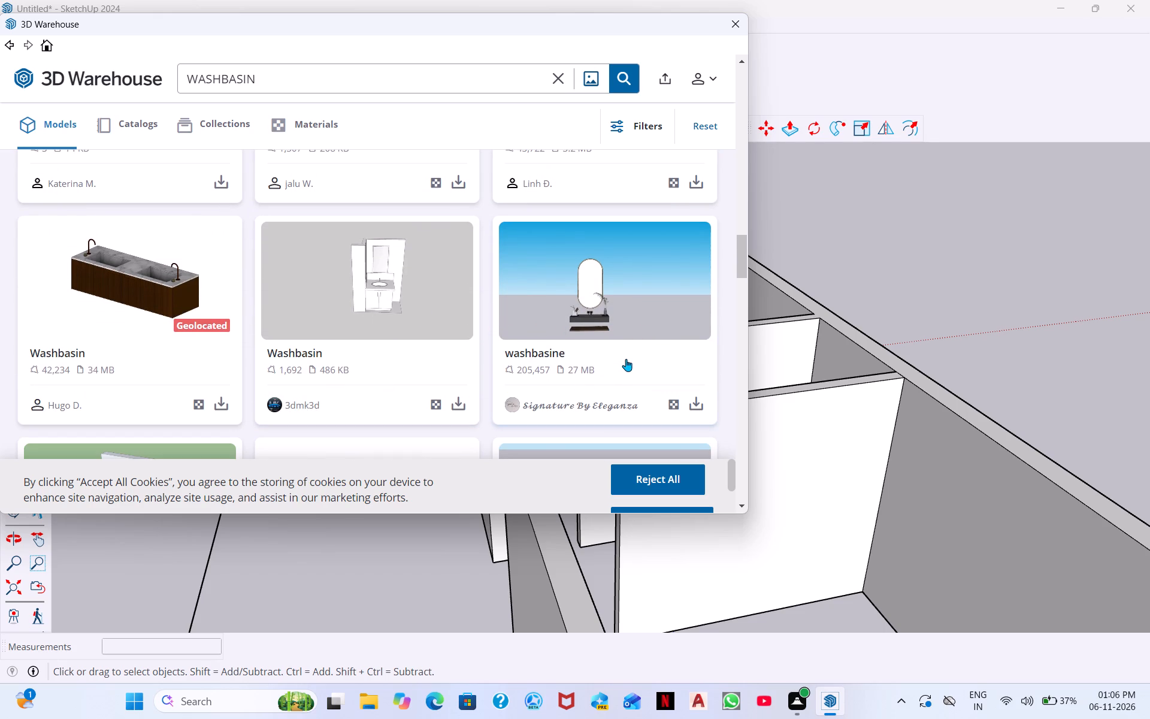
{"action": "scroll", "coordinate": [501, 326], "scroll_direction": "down", "scroll_amount": 3}
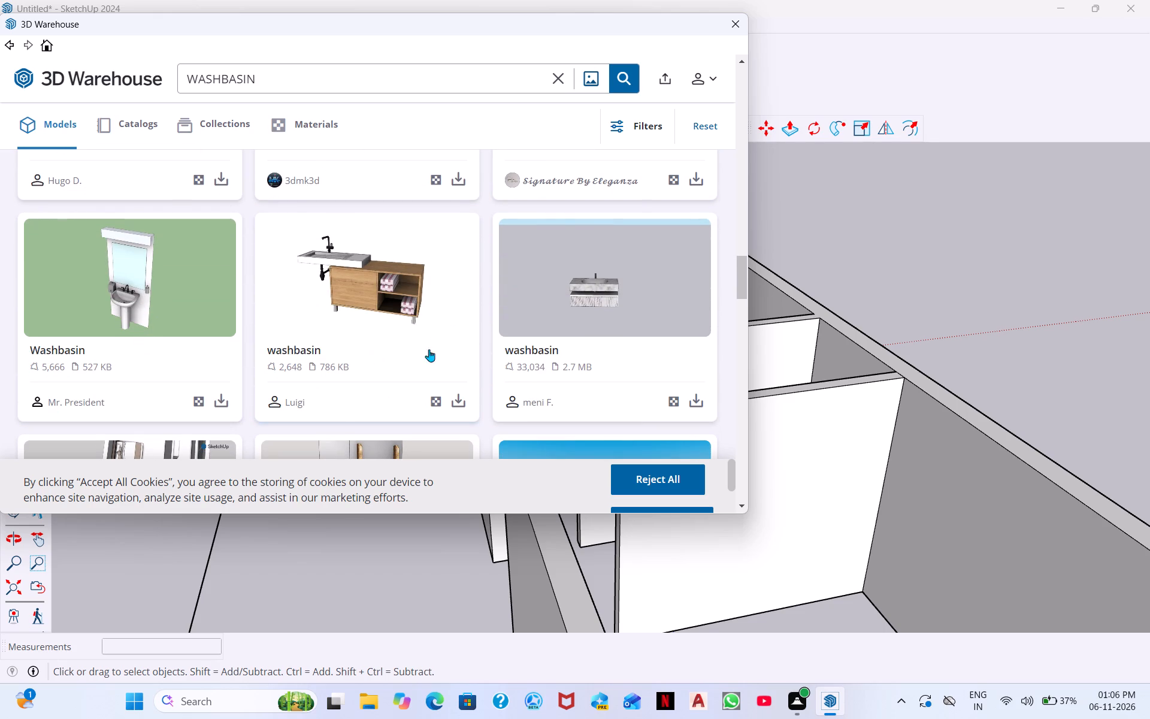
{"action": "scroll", "coordinate": [622, 334], "scroll_direction": "down", "scroll_amount": 3}
{"action": "scroll", "coordinate": [249, 316], "scroll_direction": "down", "scroll_amount": 2}
{"action": "scroll", "coordinate": [341, 313], "scroll_direction": "down", "scroll_amount": 2}
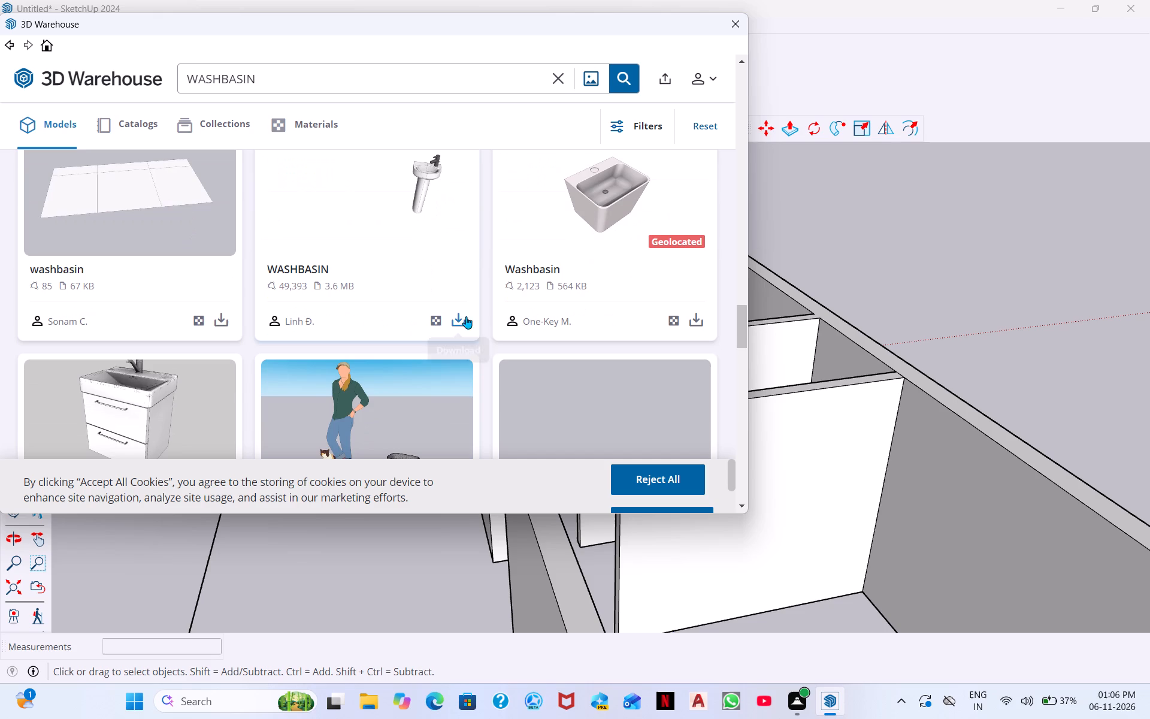
{"action": "scroll", "coordinate": [266, 343], "scroll_direction": "down", "scroll_amount": 3}
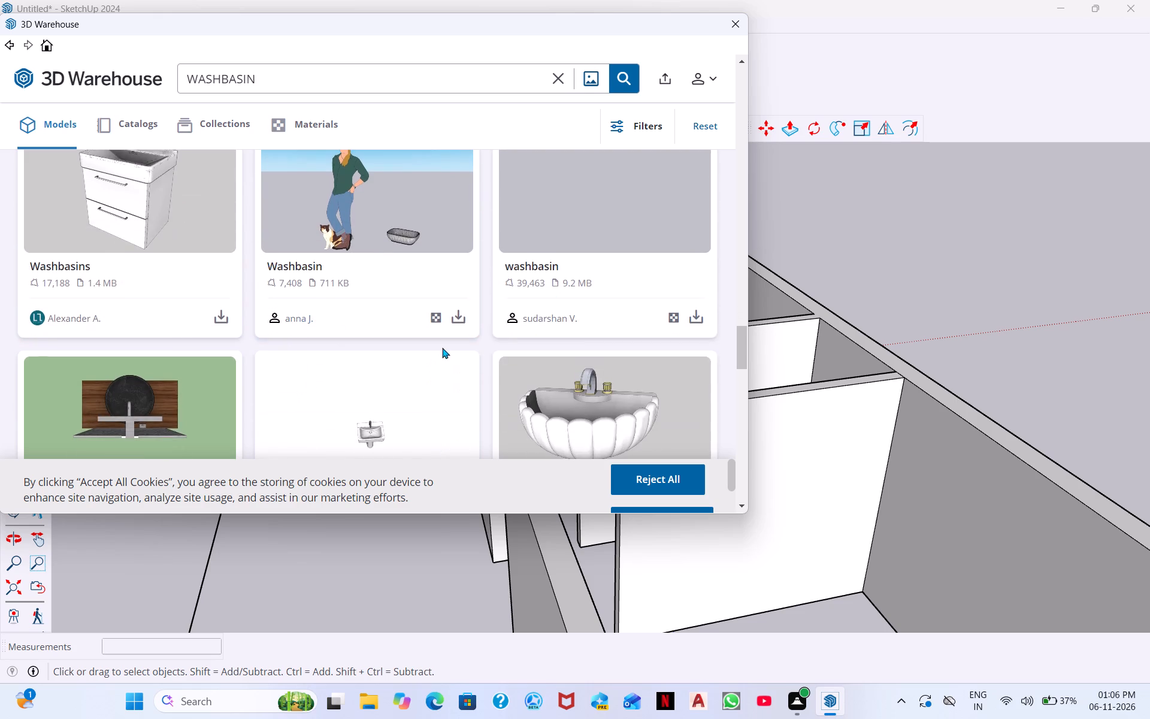
{"action": "scroll", "coordinate": [442, 348], "scroll_direction": "down", "scroll_amount": 2}
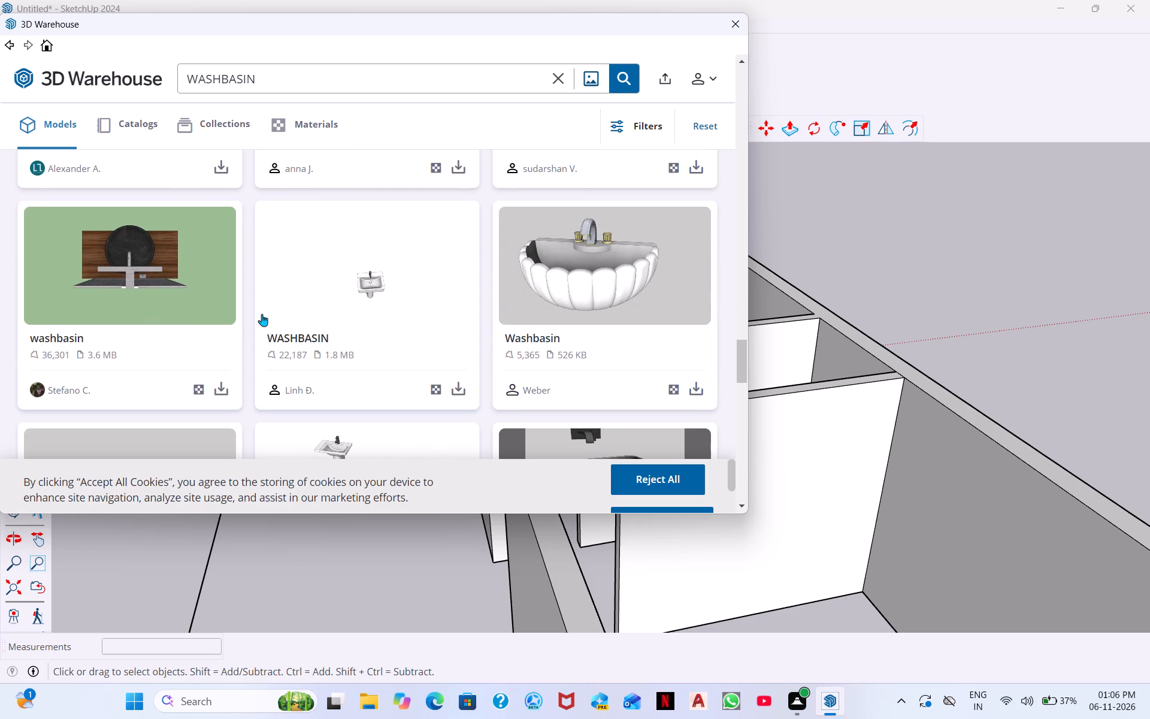
{"action": "scroll", "coordinate": [259, 338], "scroll_direction": "down", "scroll_amount": 2}
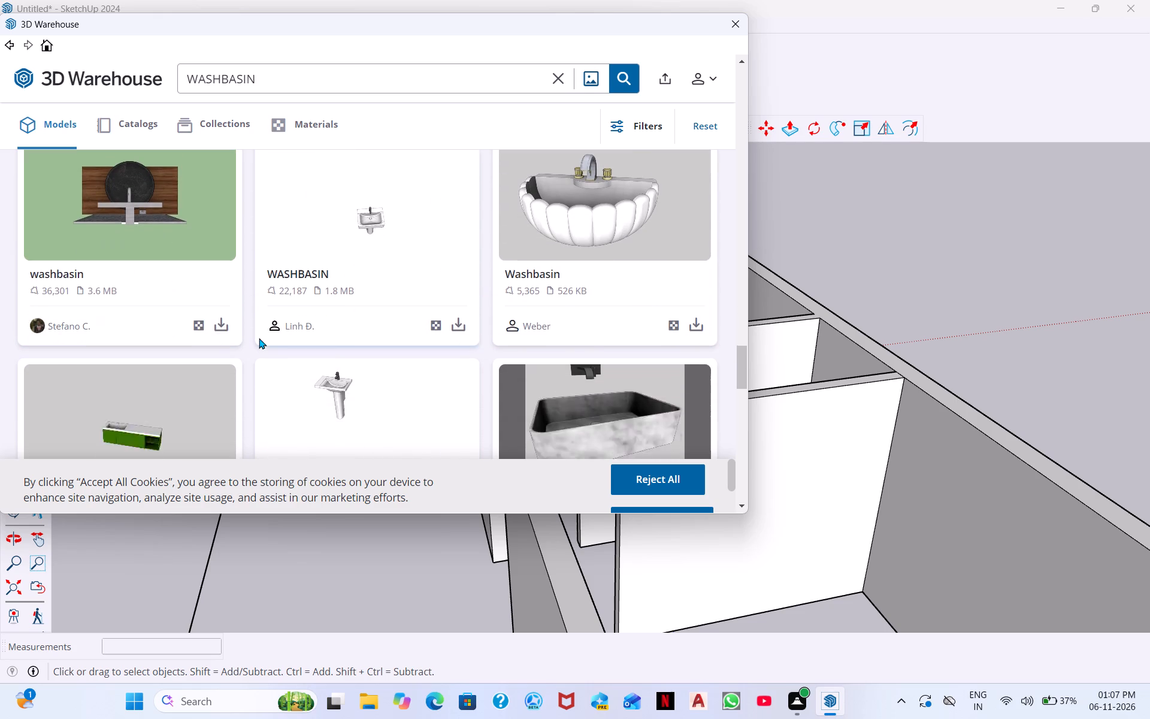
{"action": "scroll", "coordinate": [349, 331], "scroll_direction": "down", "scroll_amount": 4}
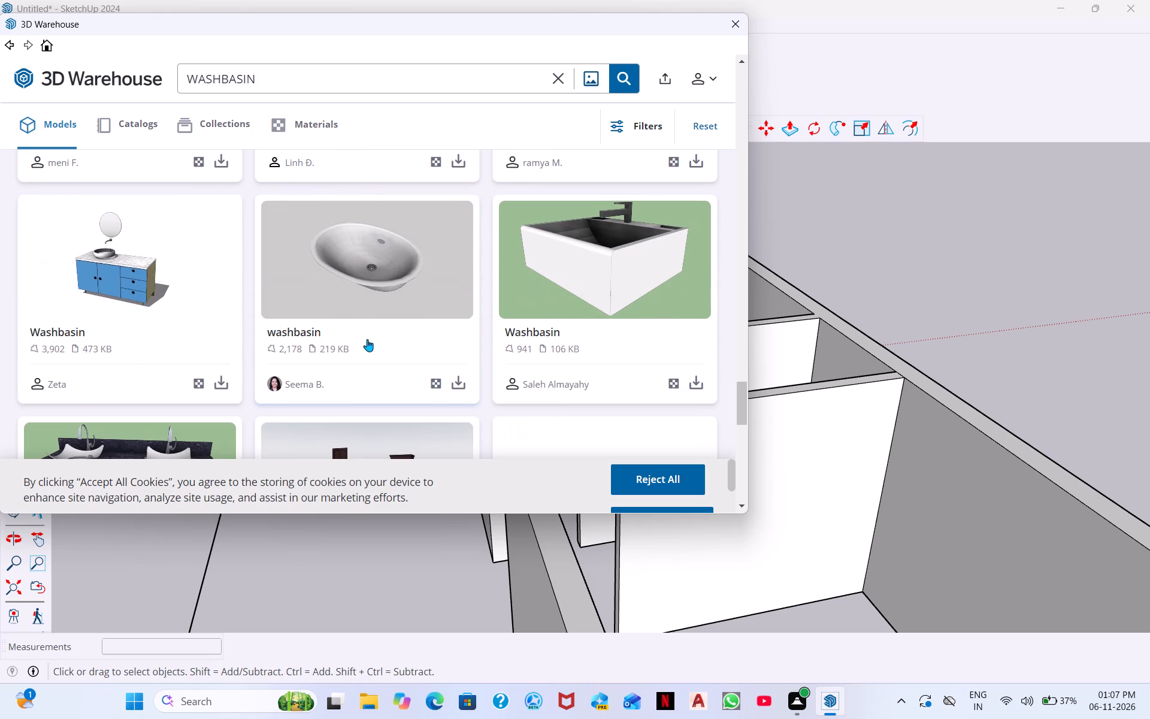
{"action": "scroll", "coordinate": [144, 325], "scroll_direction": "down", "scroll_amount": 2}
{"action": "scroll", "coordinate": [345, 326], "scroll_direction": "down", "scroll_amount": 2}
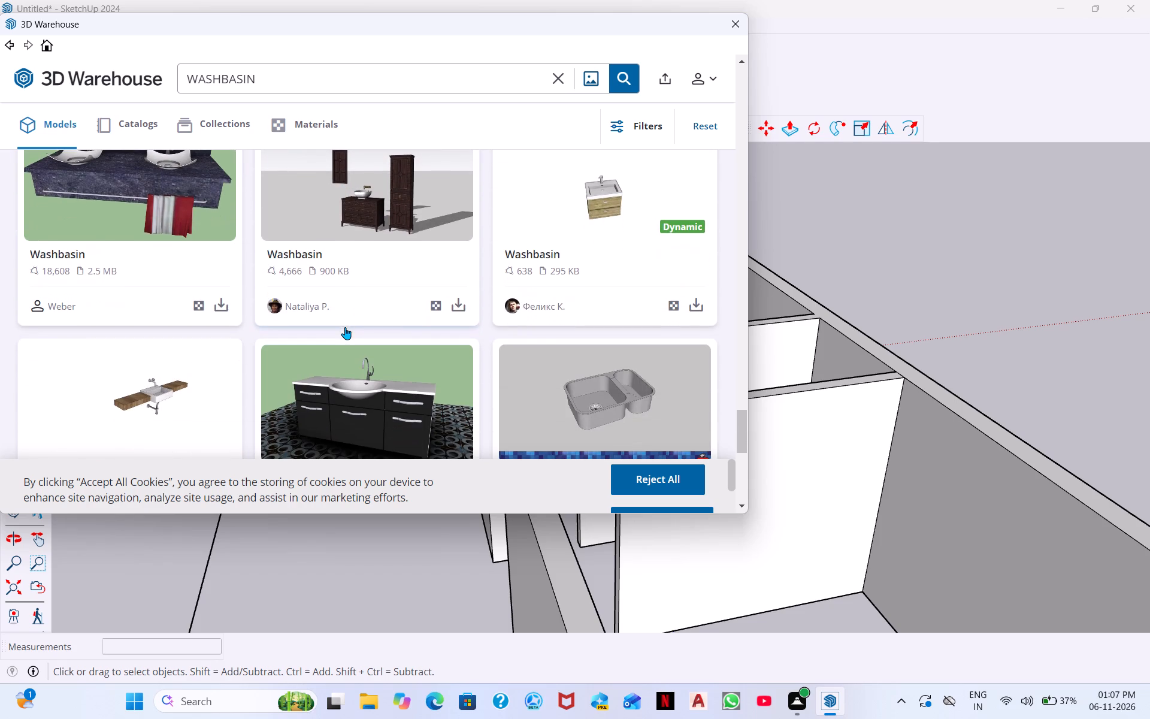
{"action": "scroll", "coordinate": [413, 335], "scroll_direction": "down", "scroll_amount": 1}
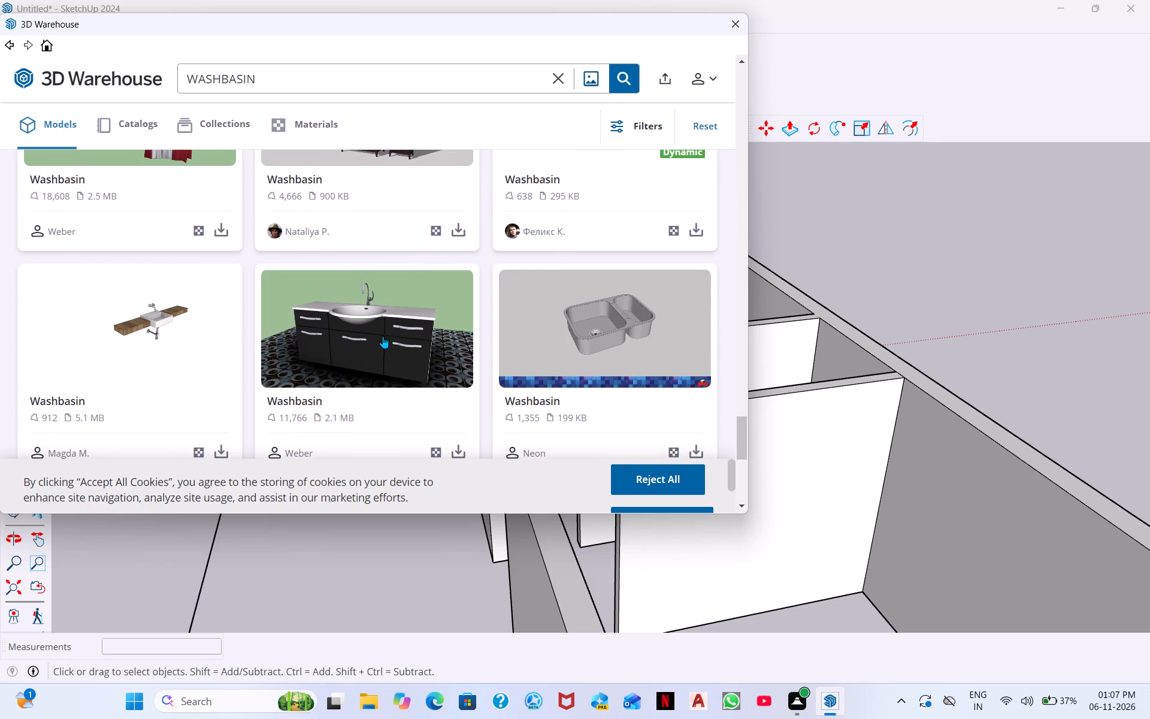
{"action": "scroll", "coordinate": [522, 342], "scroll_direction": "down", "scroll_amount": 3}
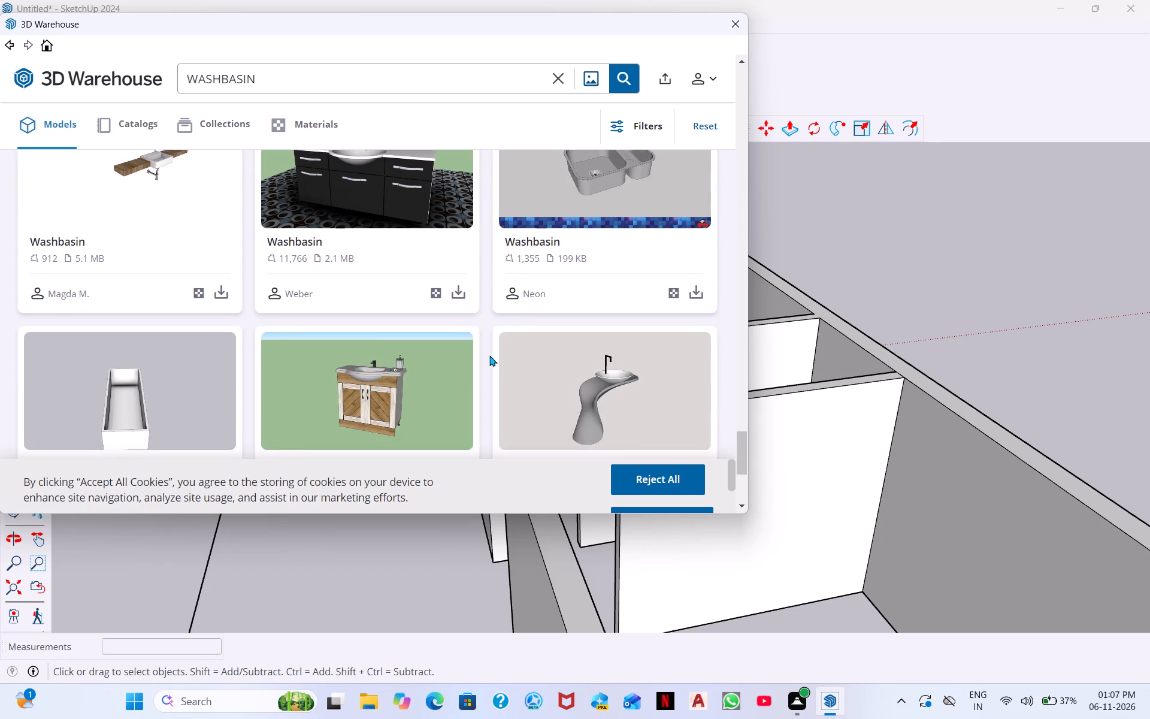
{"action": "scroll", "coordinate": [489, 355], "scroll_direction": "down", "scroll_amount": 1}
{"action": "scroll", "coordinate": [515, 312], "scroll_direction": "down", "scroll_amount": 2}
{"action": "scroll", "coordinate": [570, 334], "scroll_direction": "down", "scroll_amount": 2}
{"action": "scroll", "coordinate": [465, 354], "scroll_direction": "down", "scroll_amount": 2}
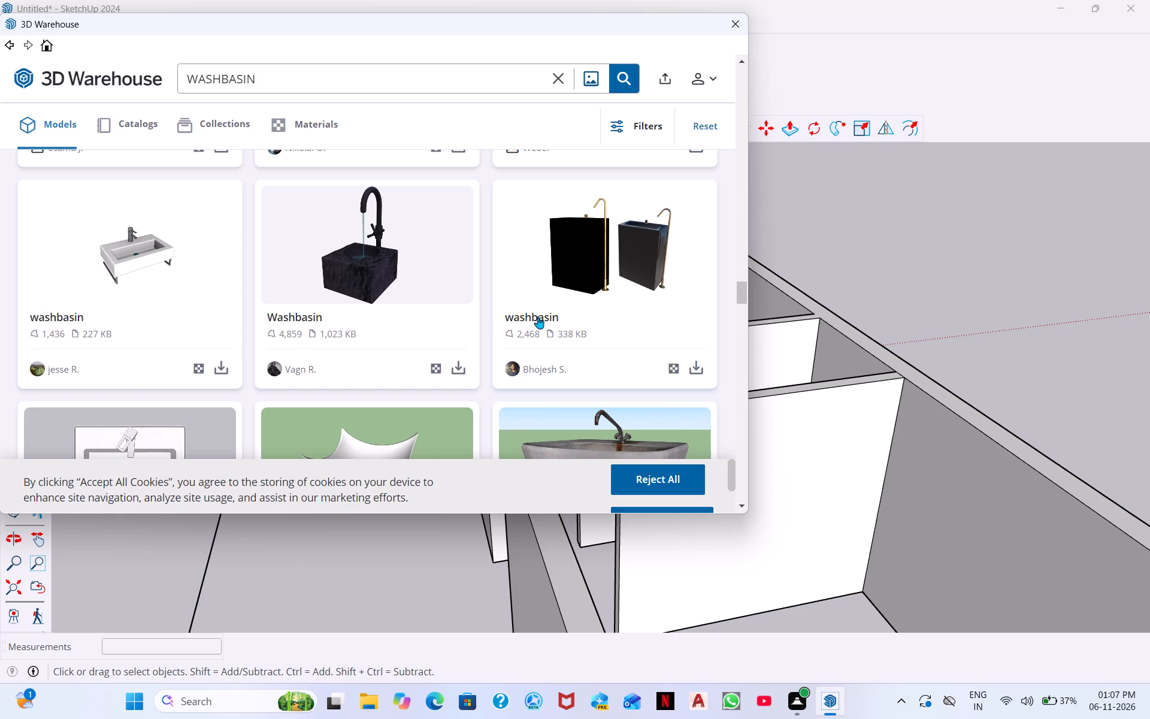
{"action": "scroll", "coordinate": [365, 324], "scroll_direction": "down", "scroll_amount": 3}
{"action": "scroll", "coordinate": [298, 201], "scroll_direction": "up", "scroll_amount": 1}
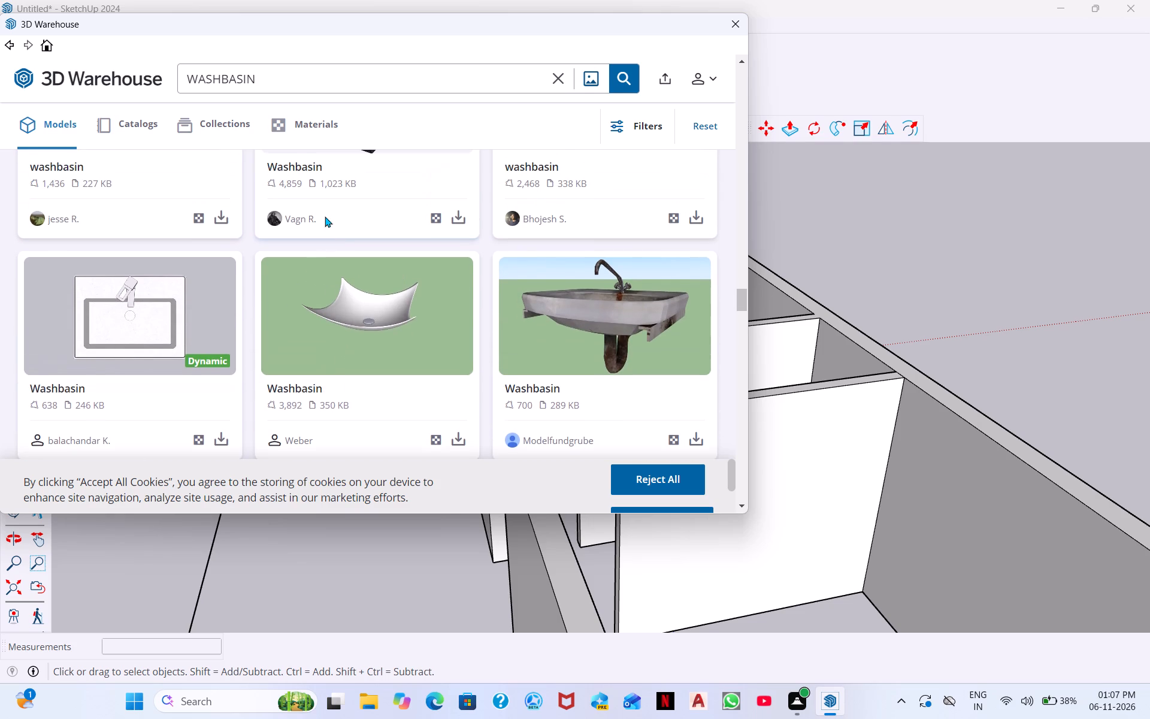
{"action": "scroll", "coordinate": [146, 365], "scroll_direction": "down", "scroll_amount": 2}
{"action": "scroll", "coordinate": [682, 331], "scroll_direction": "down", "scroll_amount": 3}
{"action": "scroll", "coordinate": [526, 342], "scroll_direction": "down", "scroll_amount": 3}
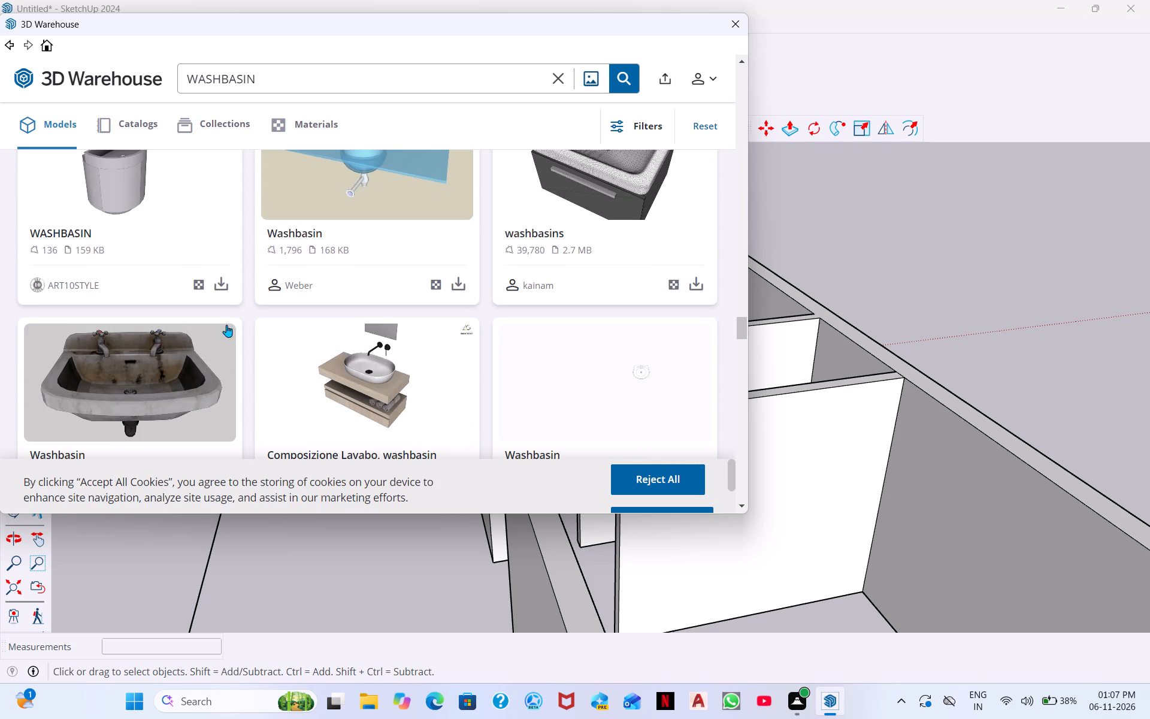
{"action": "scroll", "coordinate": [233, 335], "scroll_direction": "down", "scroll_amount": 3}
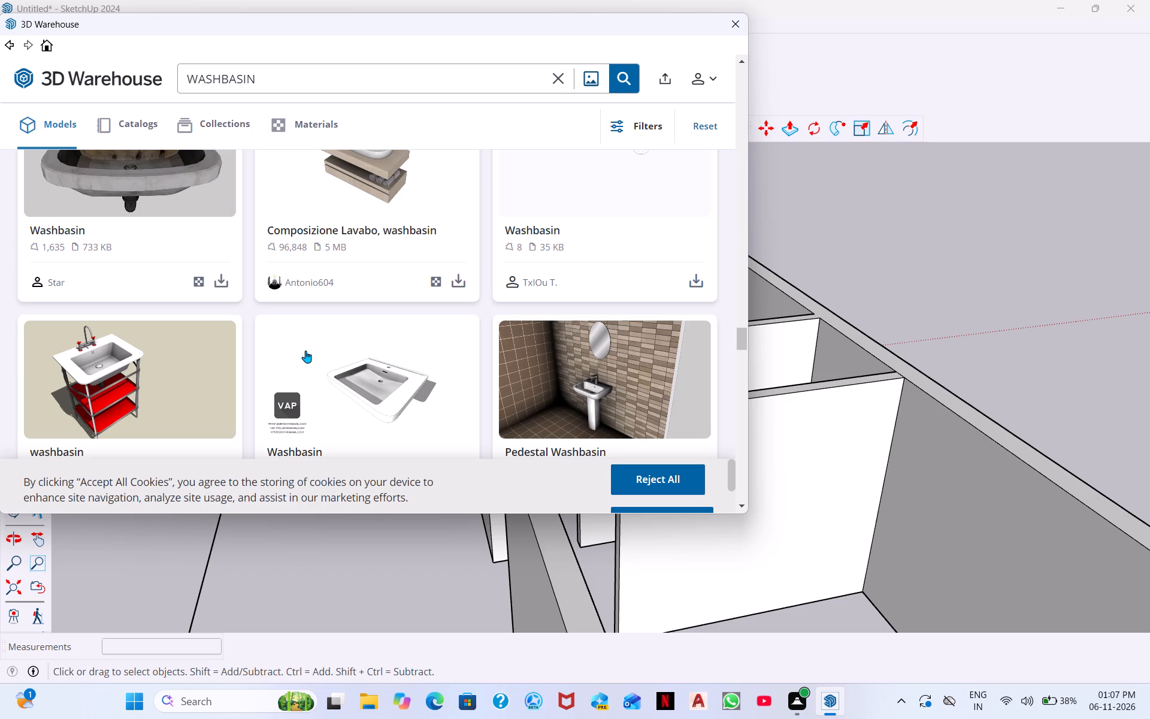
{"action": "scroll", "coordinate": [443, 341], "scroll_direction": "down", "scroll_amount": 3}
{"action": "scroll", "coordinate": [286, 339], "scroll_direction": "down", "scroll_amount": 1}
{"action": "scroll", "coordinate": [462, 358], "scroll_direction": "down", "scroll_amount": 1}
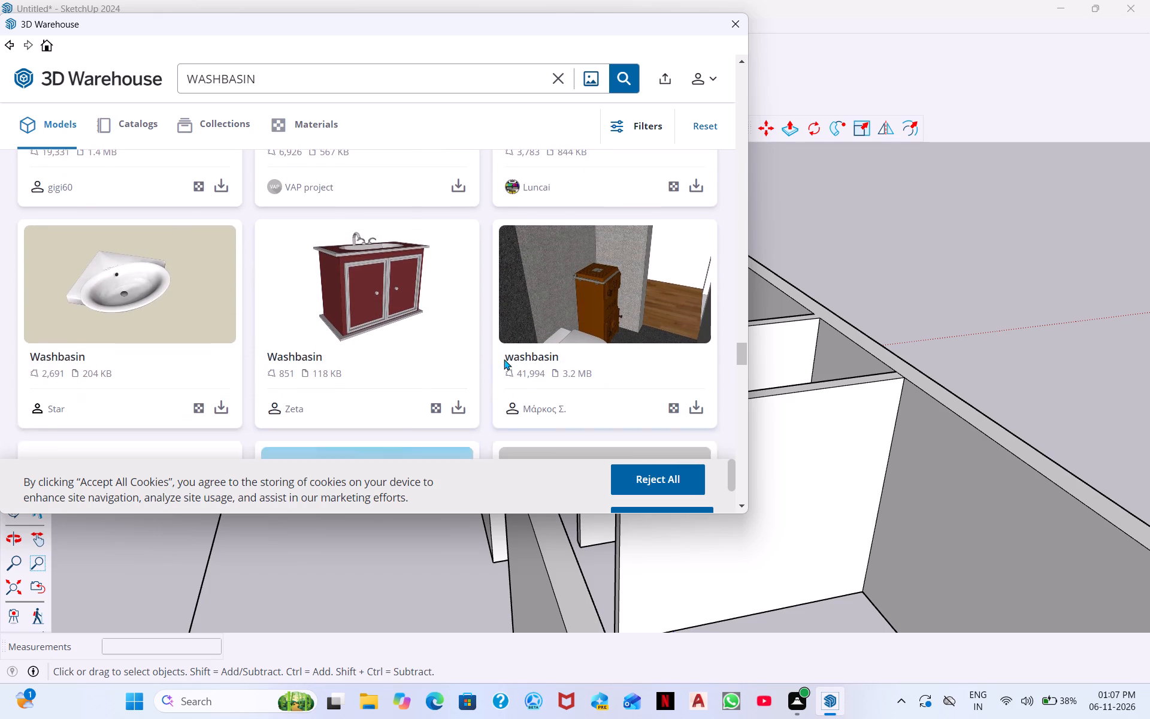
{"action": "scroll", "coordinate": [483, 348], "scroll_direction": "down", "scroll_amount": 5}
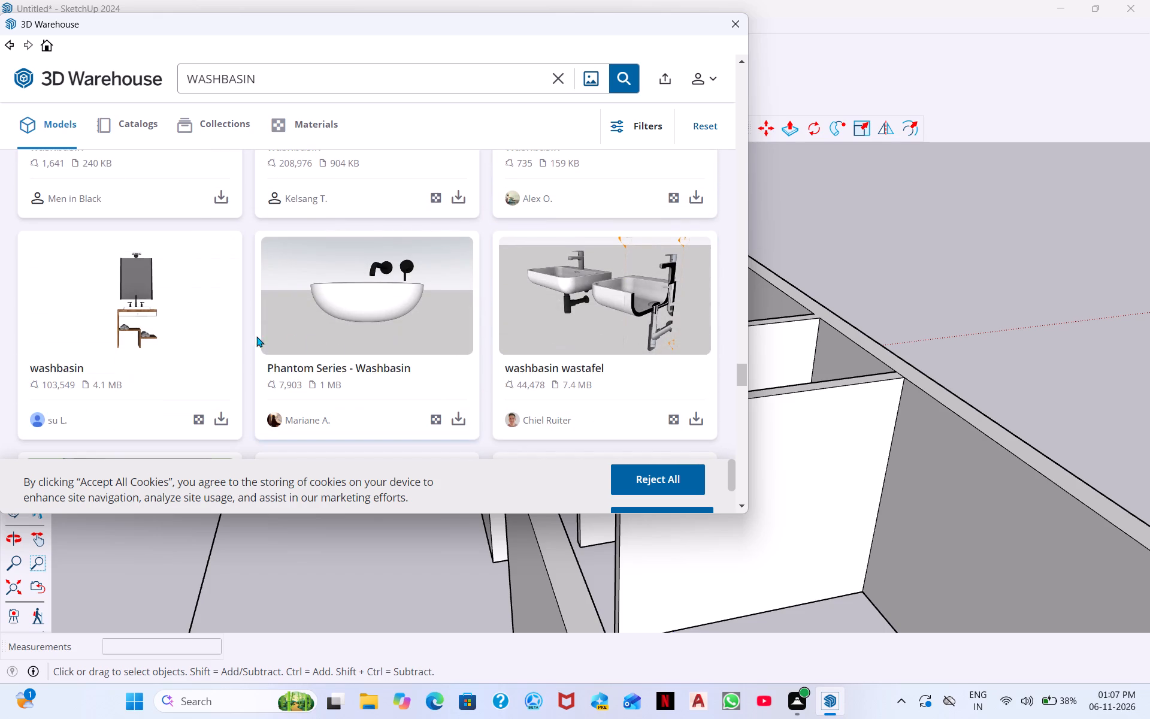
{"action": "scroll", "coordinate": [435, 337], "scroll_direction": "down", "scroll_amount": 6}
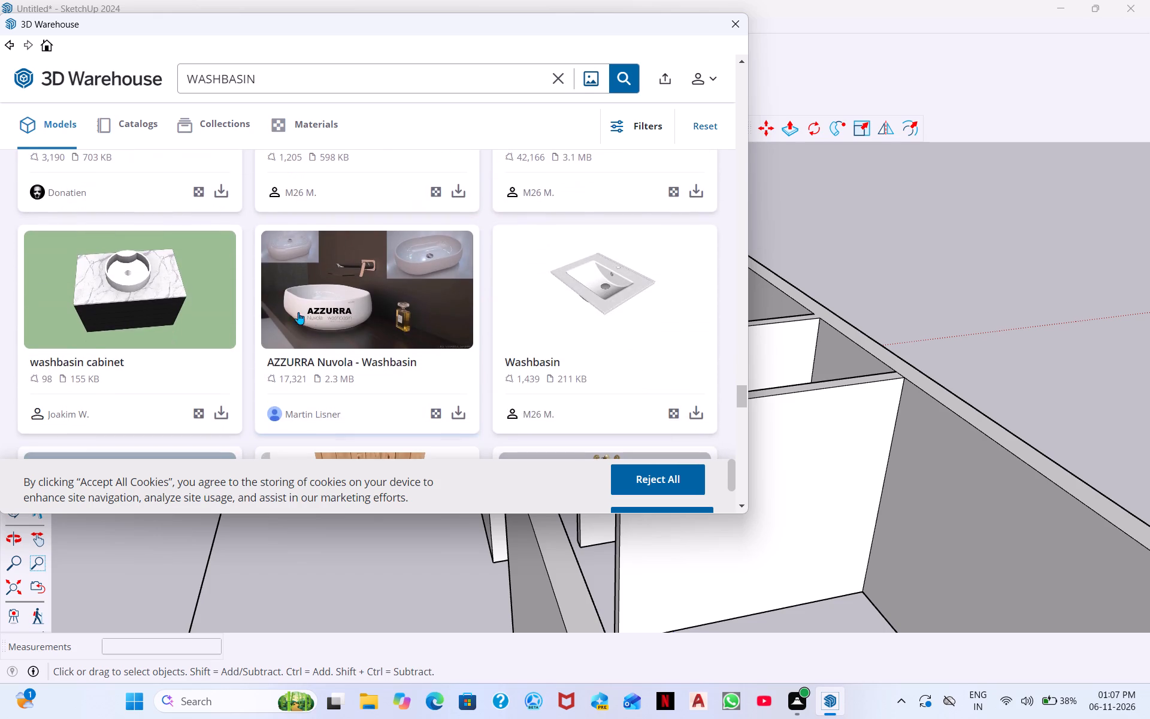
{"action": "scroll", "coordinate": [259, 301], "scroll_direction": "down", "scroll_amount": 1}
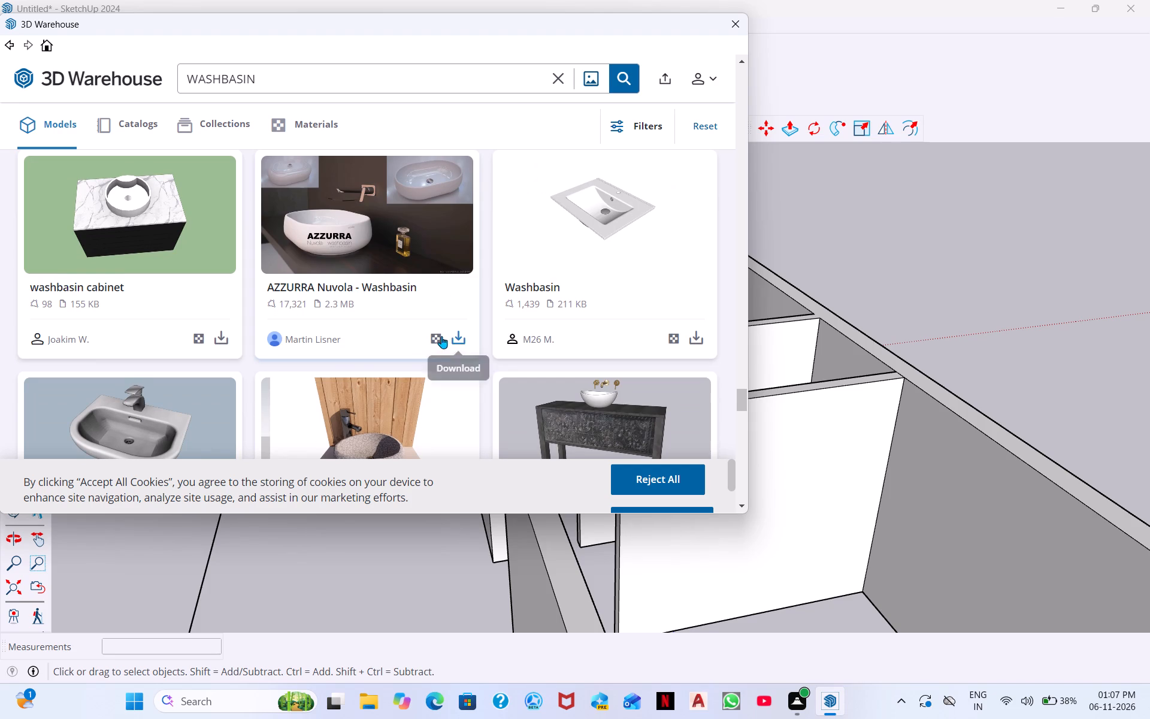
{"action": "scroll", "coordinate": [248, 356], "scroll_direction": "down", "scroll_amount": 1}
{"action": "scroll", "coordinate": [401, 326], "scroll_direction": "down", "scroll_amount": 5}
{"action": "scroll", "coordinate": [313, 302], "scroll_direction": "up", "scroll_amount": 3}
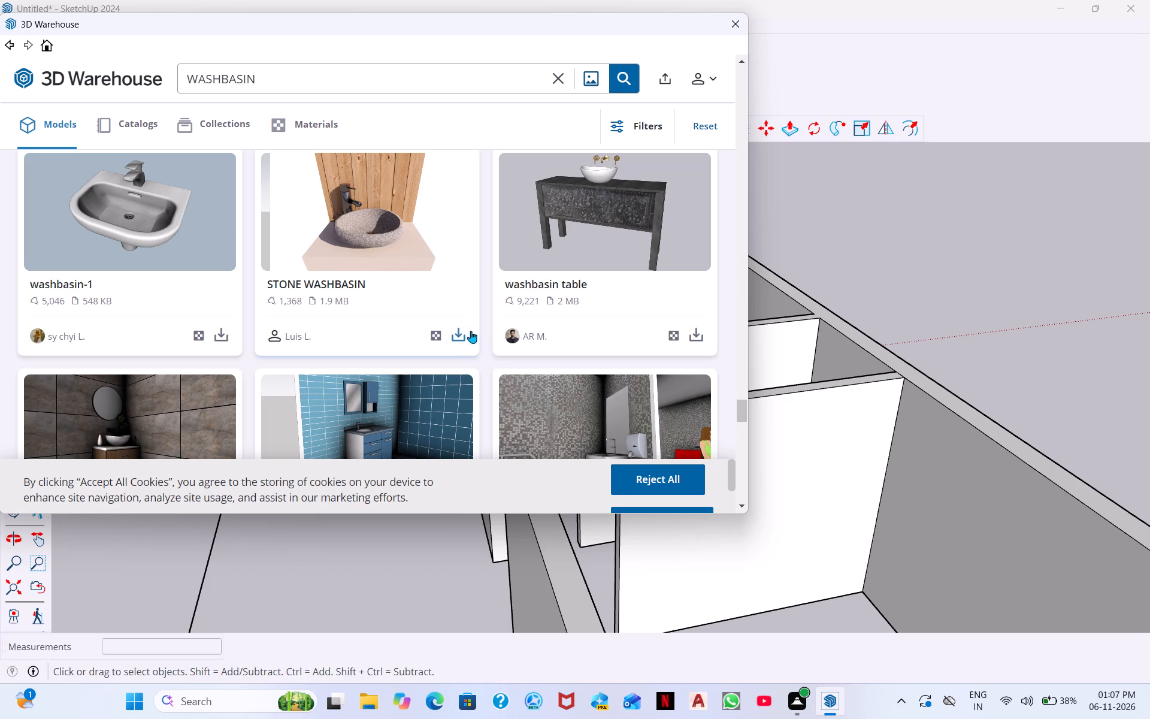
Download the STONE WASHBASIN model (1.9 MB) without loading it into the model, saving it as WASH BASIN, SketchUp 2027 format, in HOME MATERIAL.
{"action": "left_click", "coordinate": [465, 335]}
{"action": "left_click", "coordinate": [395, 284]}
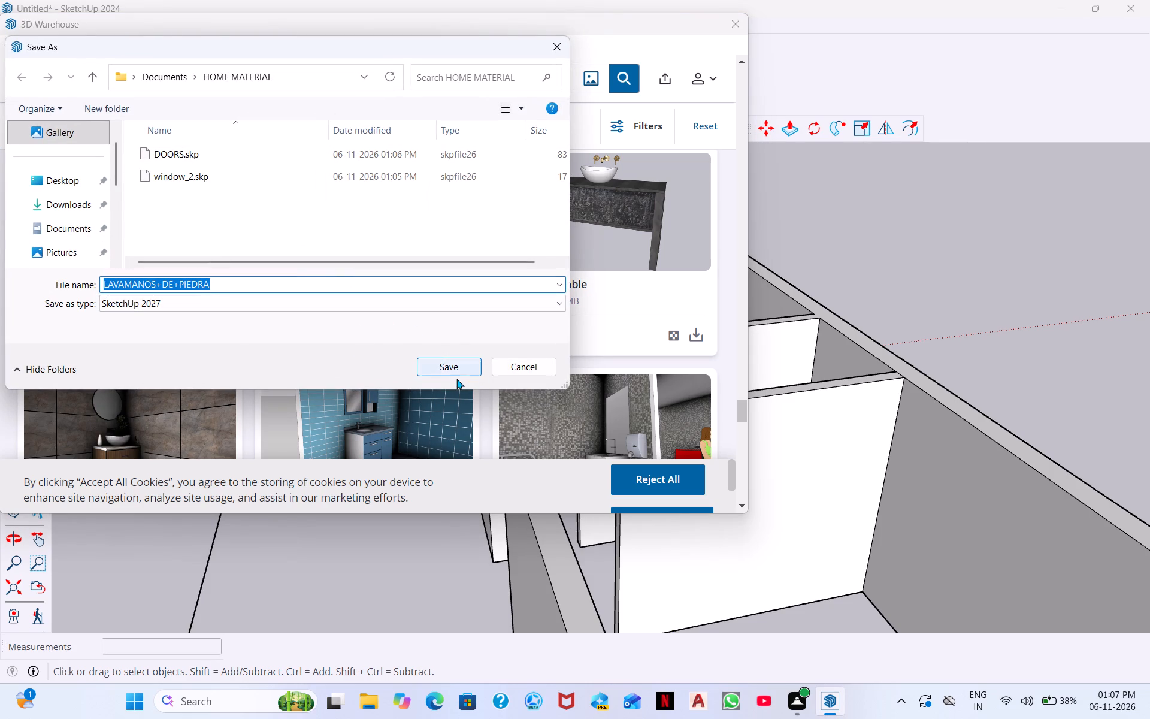
{"action": "key", "text": "BackSpace"}
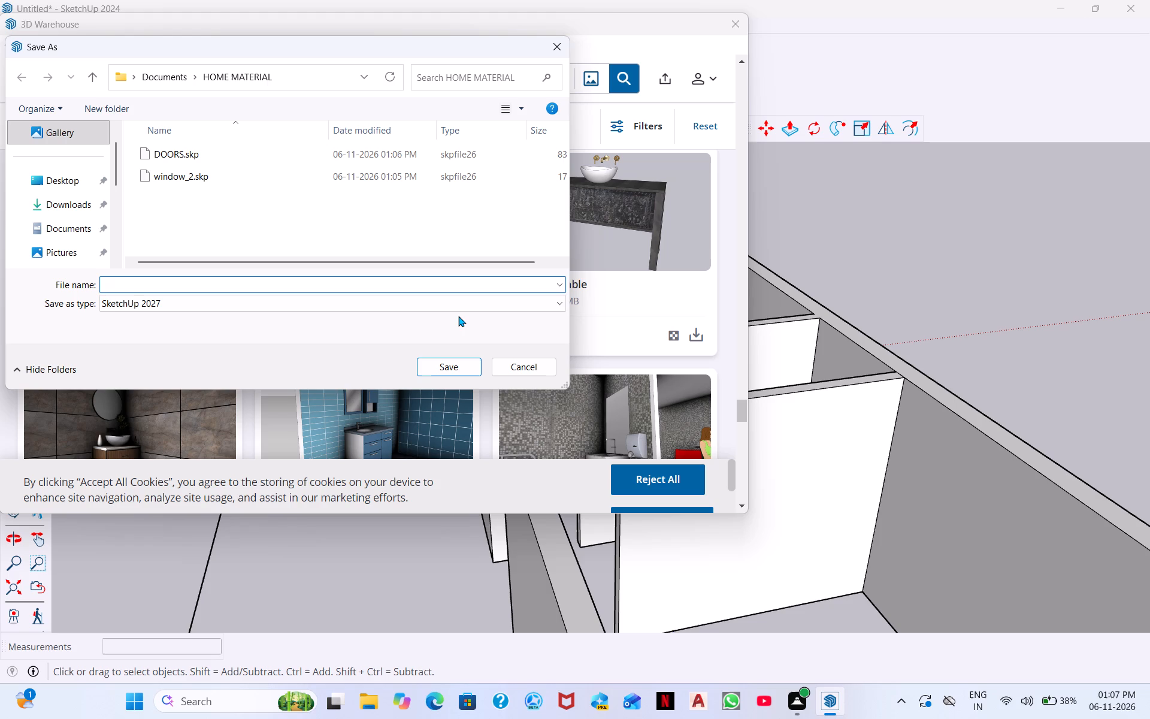
{"action": "type", "text": "WAAS"}
{"action": "key", "text": "BackSpace"}
{"action": "key", "text": "BackSpace"}
{"action": "type", "text": "SH BA"}
{"action": "type", "text": "SIN"}
{"action": "left_click", "coordinate": [455, 374]}
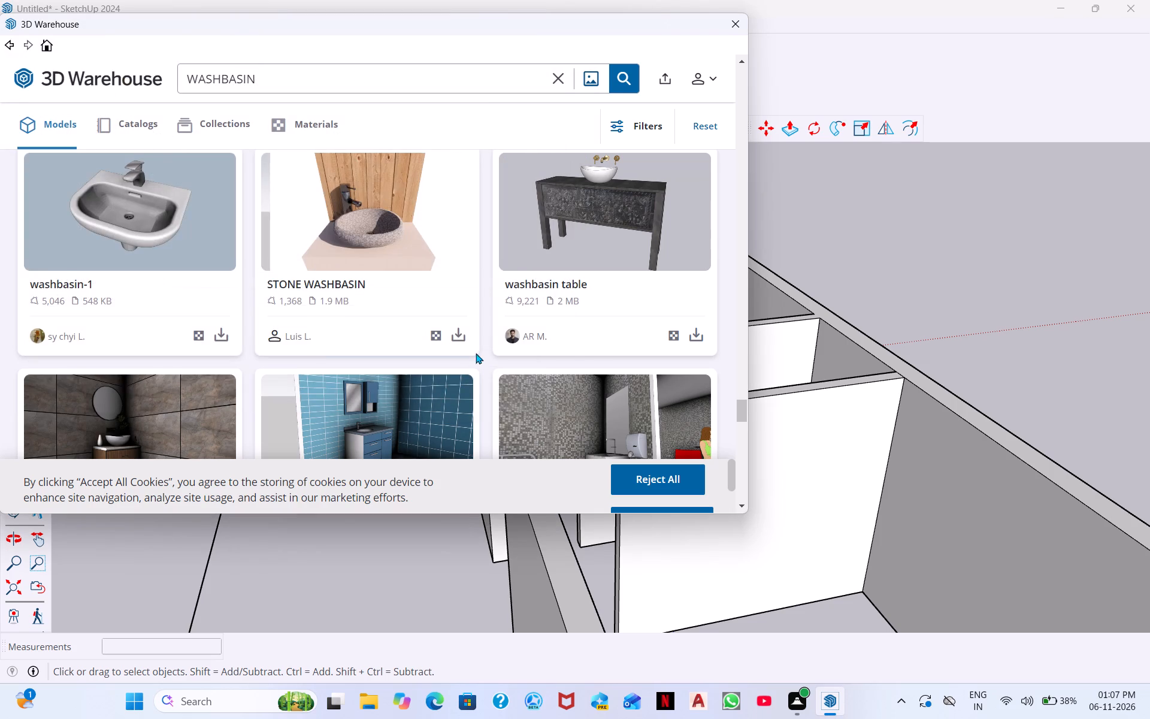
Replace the 3D Warehouse search term WASHBASIN with MIRROR and run the search.
{"action": "scroll", "coordinate": [476, 353], "scroll_direction": "down", "scroll_amount": 6}
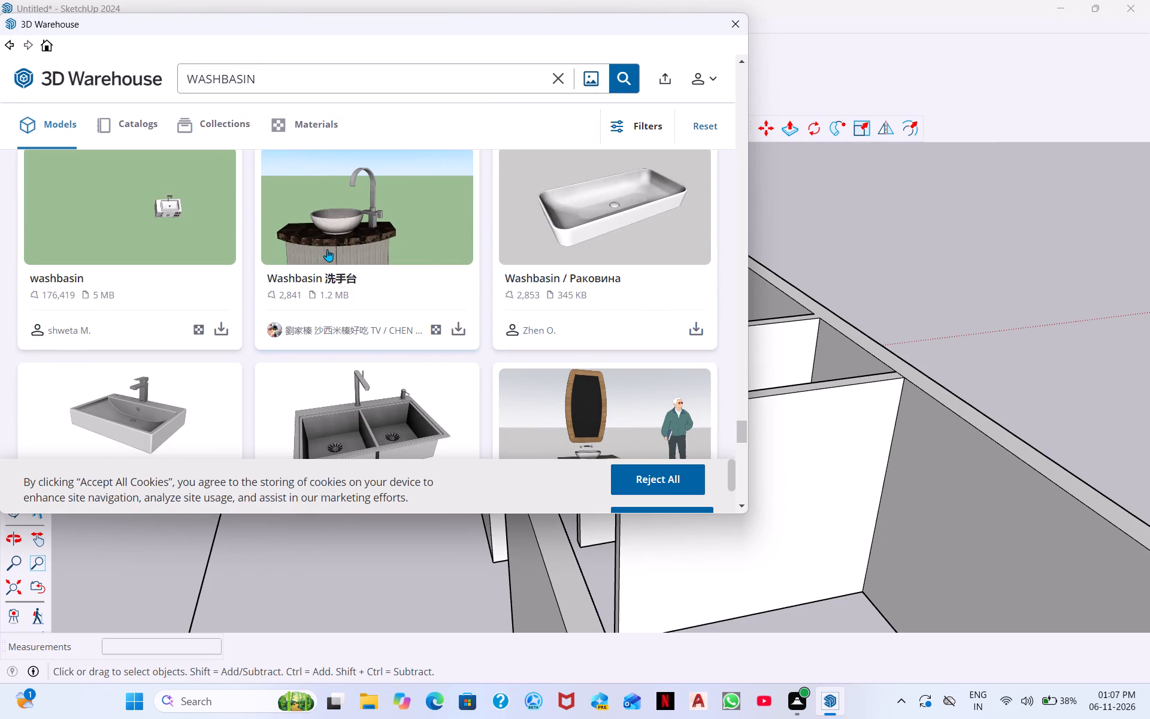
{"action": "scroll", "coordinate": [261, 336], "scroll_direction": "down", "scroll_amount": 1}
{"action": "scroll", "coordinate": [594, 287], "scroll_direction": "down", "scroll_amount": 5}
{"action": "left_click_drag", "start_coordinate": [276, 83], "coordinate": [161, 83]}
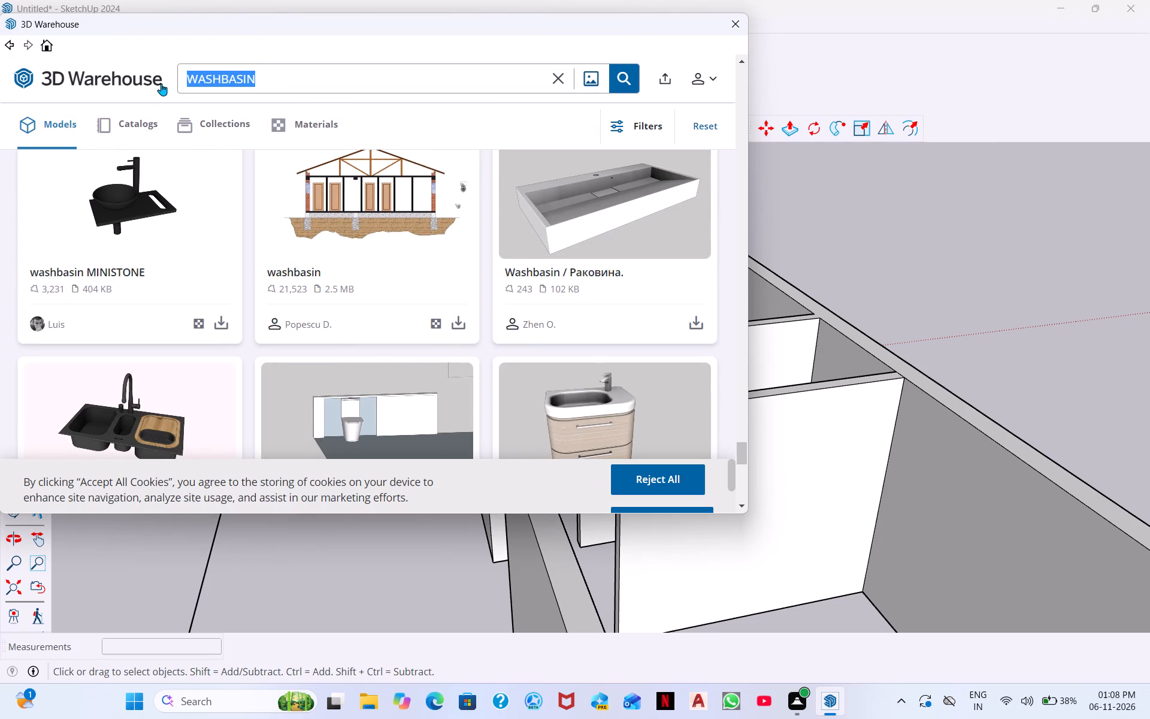
{"action": "left_click_drag", "start_coordinate": [161, 83], "coordinate": [158, 82]}
{"action": "key", "text": "BackSpace"}
{"action": "key", "text": "comma"}
{"action": "key", "text": "BackSpace"}
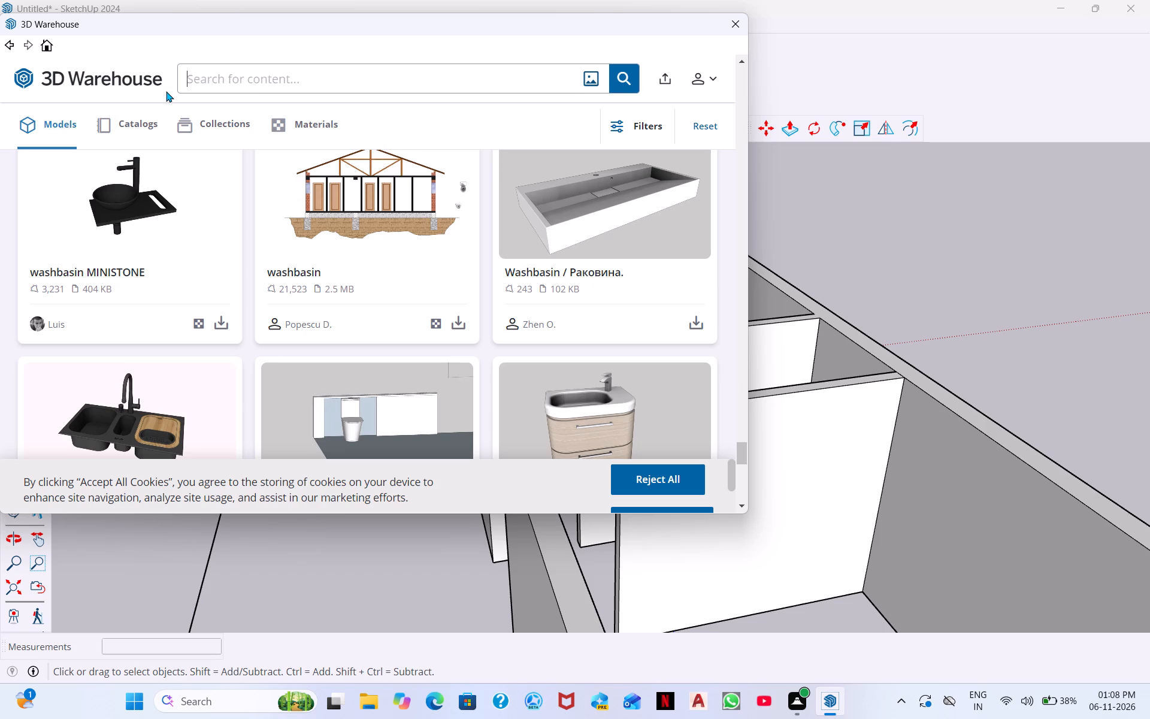
{"action": "type", "text": "MIRR"}
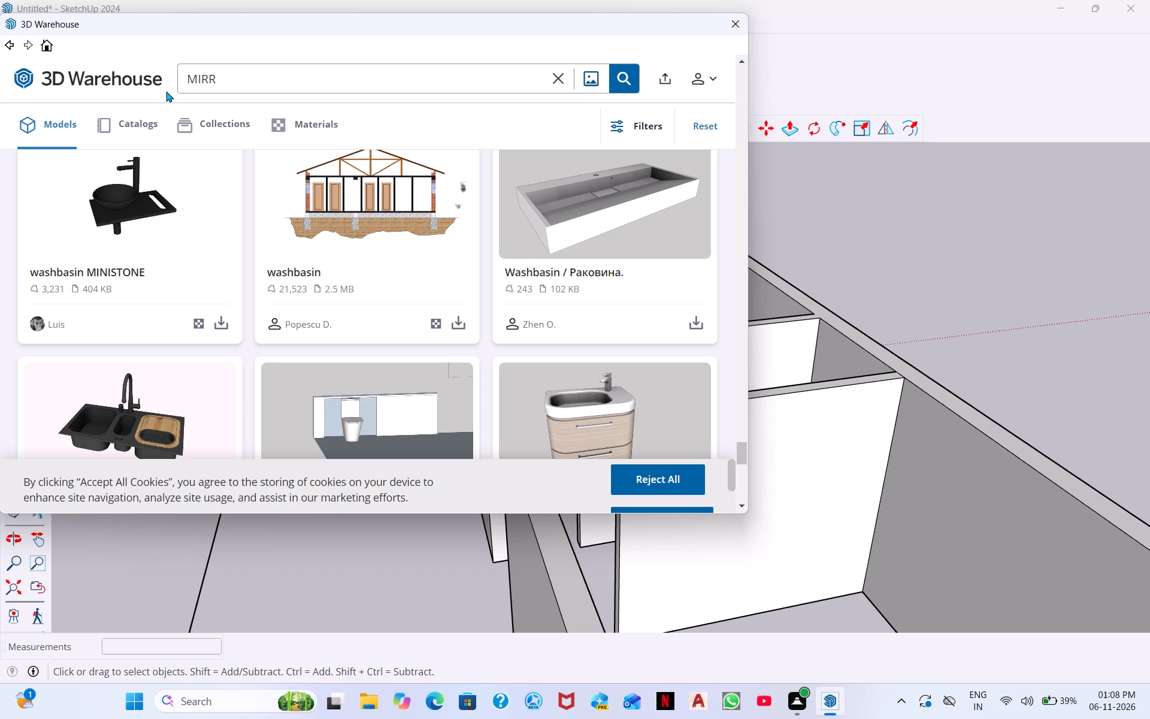
{"action": "type", "text": "OR"}
{"action": "key", "text": "Return"}
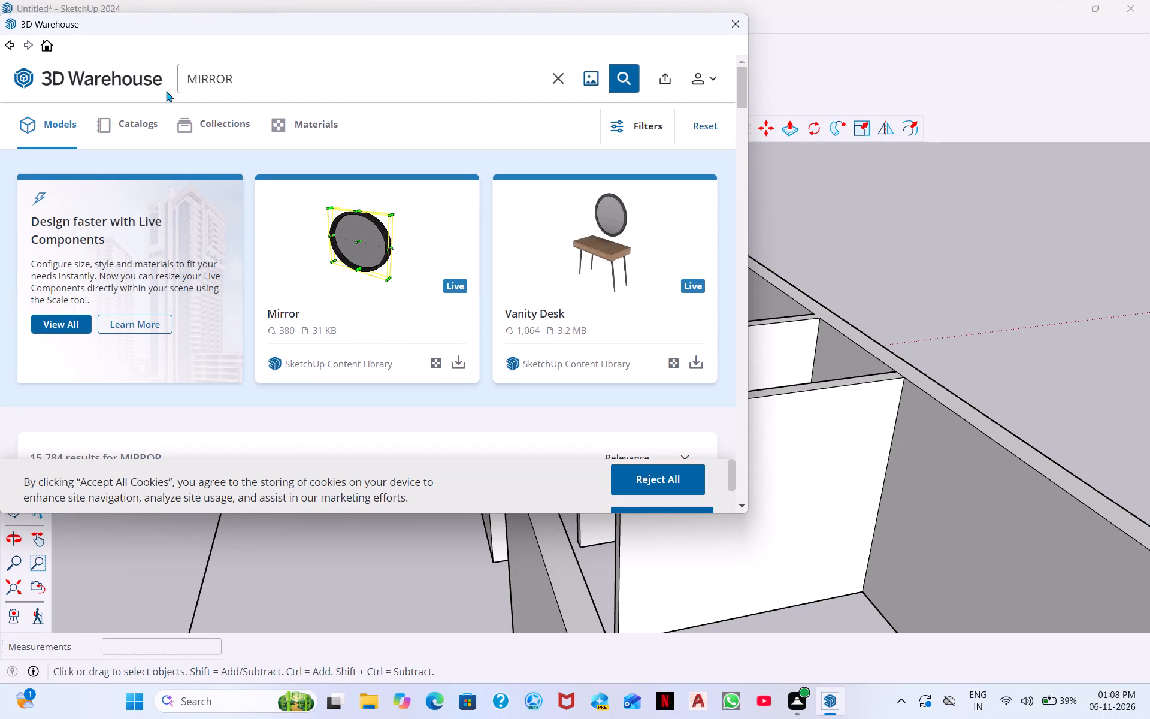
Look through the MIRROR results in the 3D Warehouse for a suitable wall mirror model.
{"action": "scroll", "coordinate": [303, 273], "scroll_direction": "down", "scroll_amount": 5}
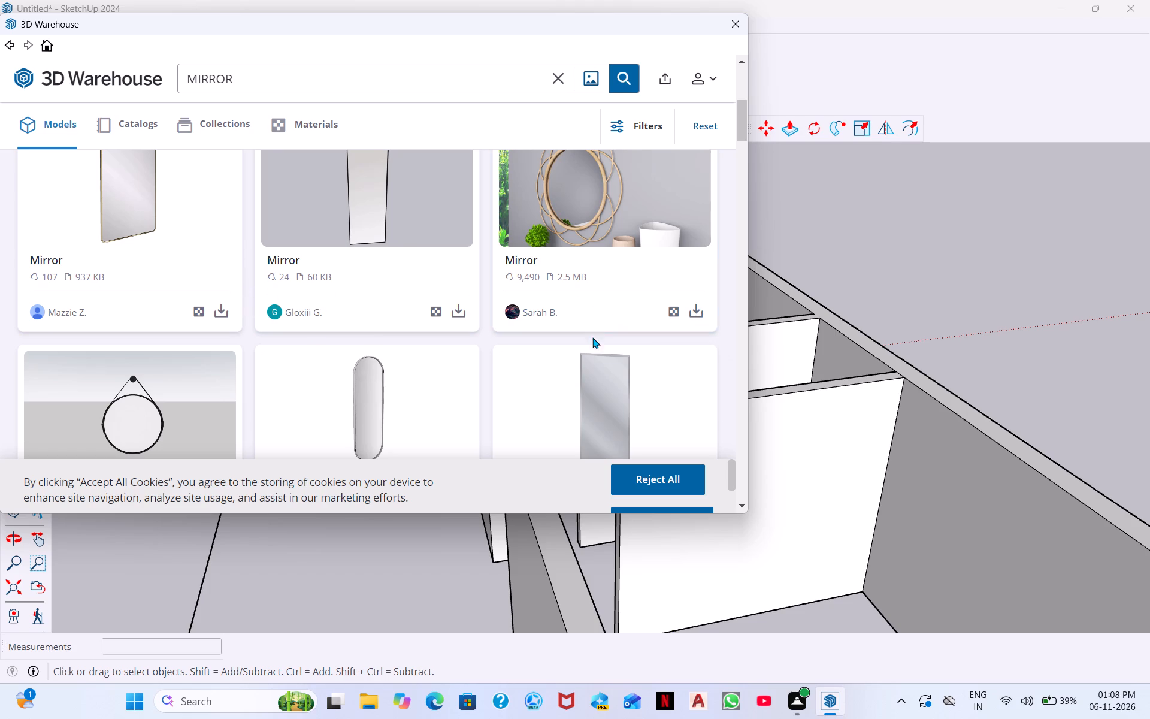
{"action": "scroll", "coordinate": [592, 337], "scroll_direction": "down", "scroll_amount": 3}
{"action": "scroll", "coordinate": [594, 339], "scroll_direction": "up", "scroll_amount": 3}
{"action": "scroll", "coordinate": [597, 333], "scroll_direction": "down", "scroll_amount": 3}
{"action": "scroll", "coordinate": [467, 358], "scroll_direction": "down", "scroll_amount": 1}
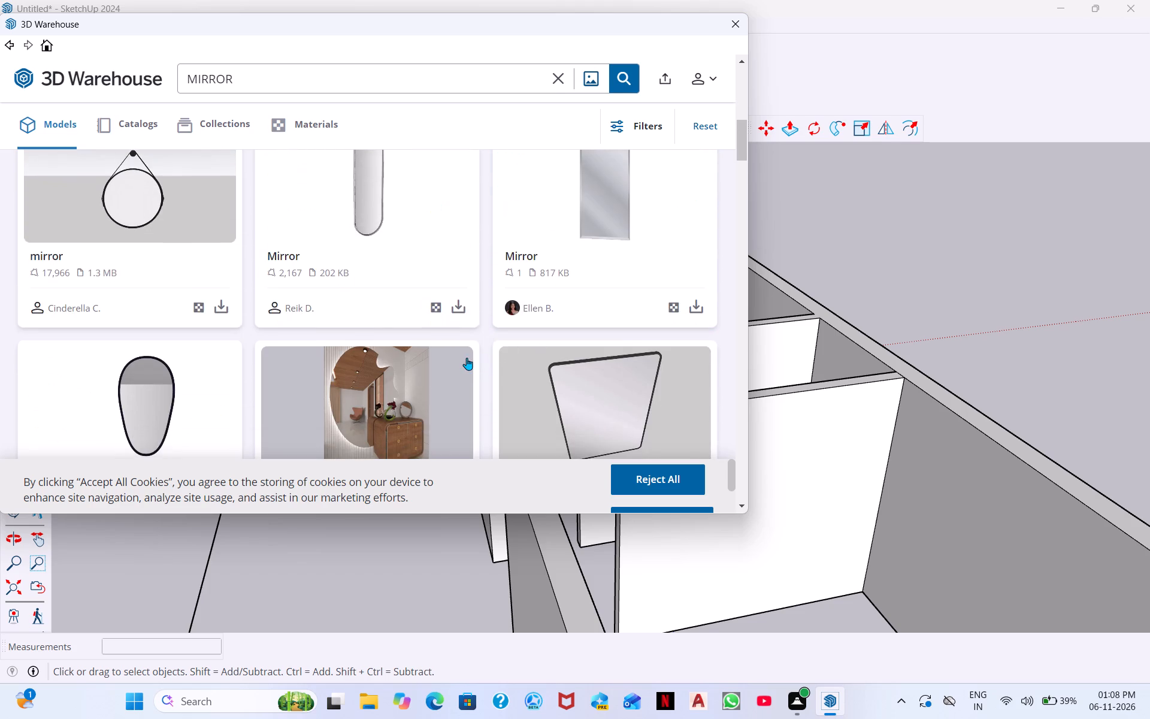
{"action": "scroll", "coordinate": [467, 358], "scroll_direction": "down", "scroll_amount": 2}
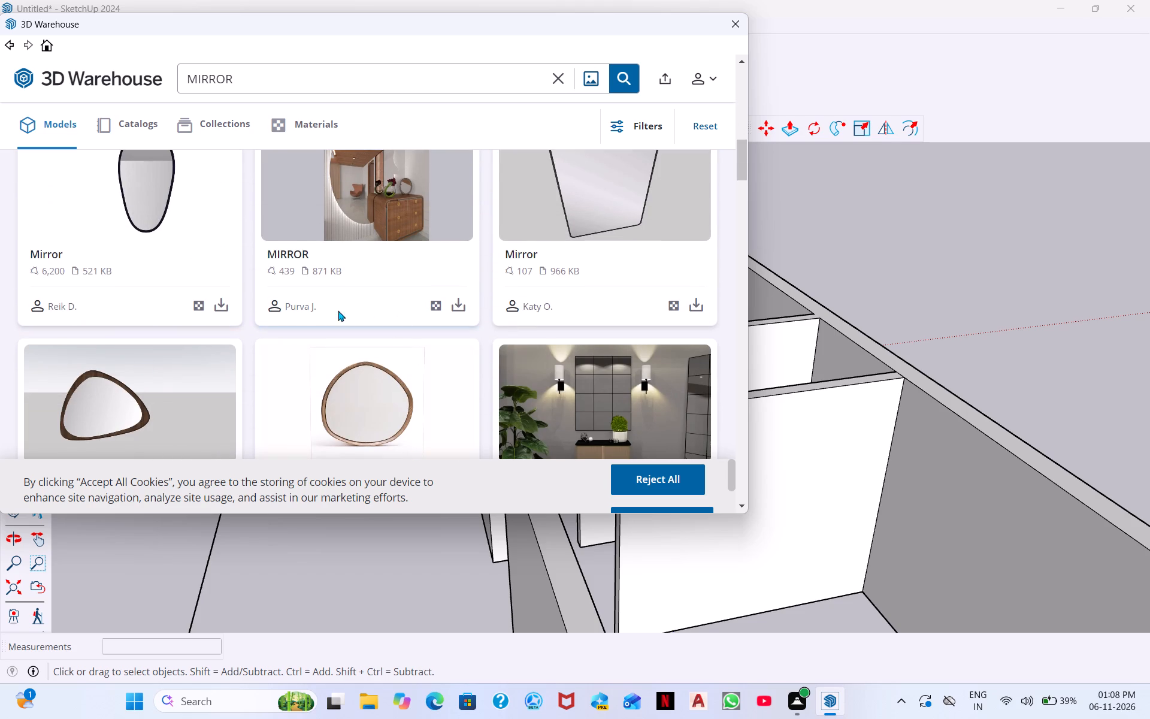
{"action": "scroll", "coordinate": [141, 259], "scroll_direction": "down", "scroll_amount": 1}
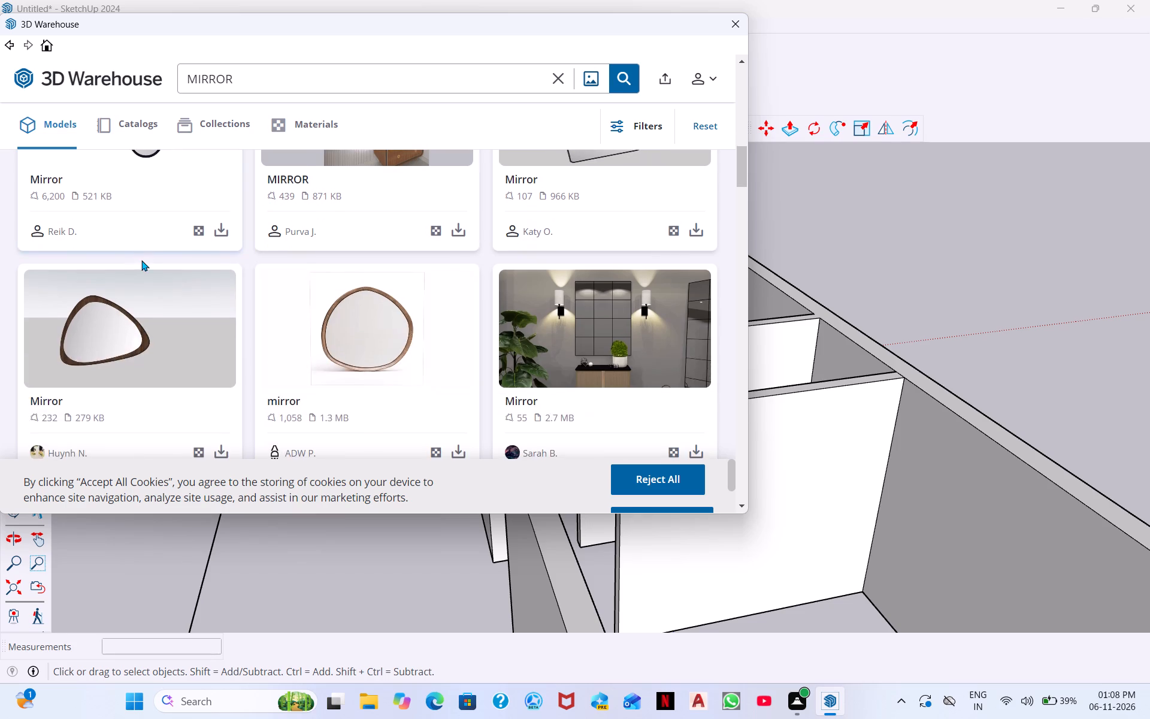
{"action": "scroll", "coordinate": [141, 260], "scroll_direction": "up", "scroll_amount": 2}
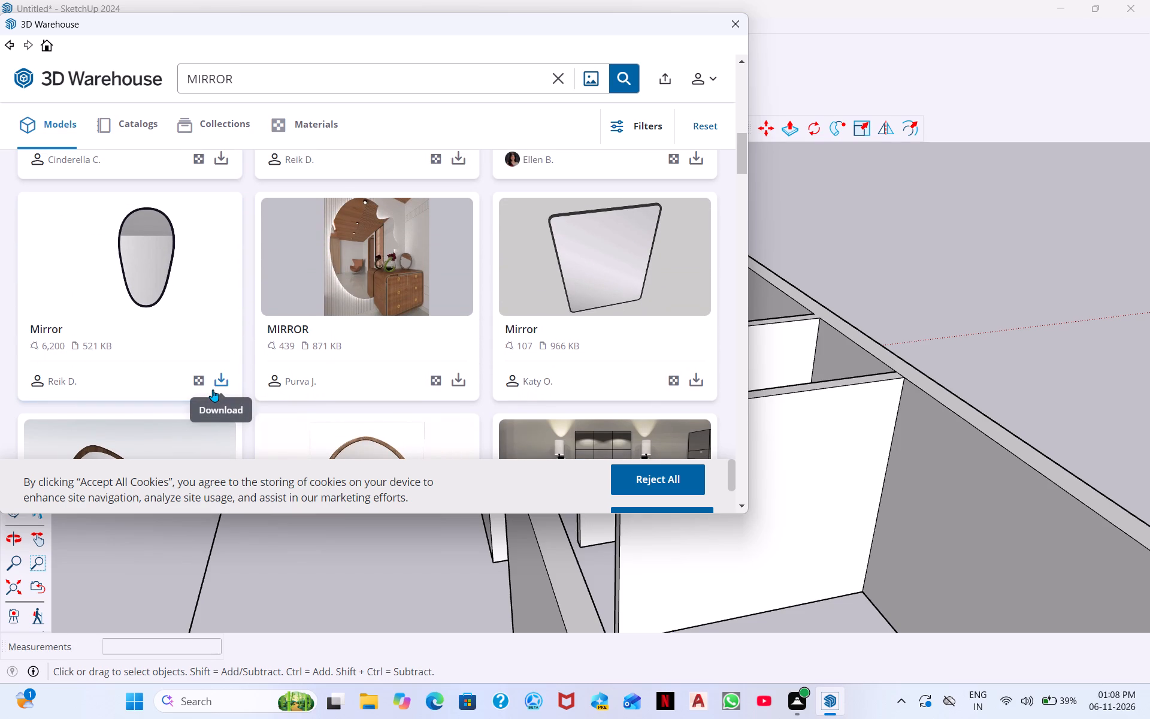
Download the rounded, tapered Mirror model (521 KB) without loading it into the model, saving it as MIRROR, SketchUp 2027 format, in HOME MATERIAL.
{"action": "left_click", "coordinate": [225, 380]}
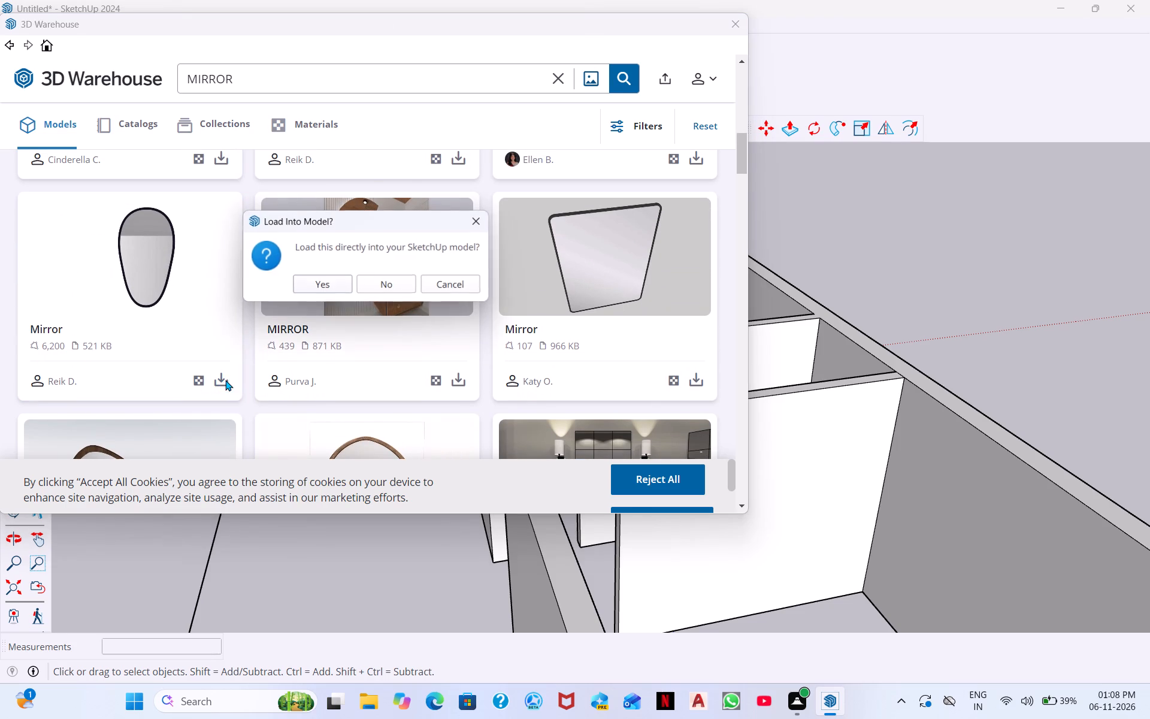
{"action": "left_click", "coordinate": [380, 287]}
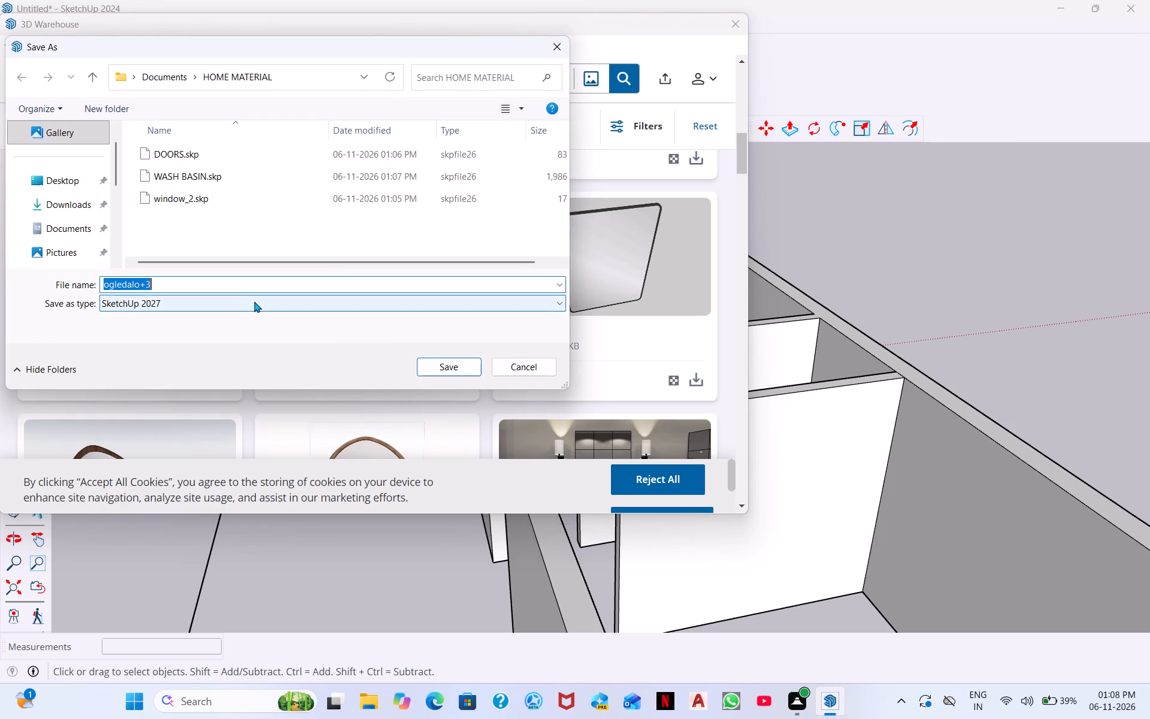
{"action": "key", "text": "BackSpace"}
{"action": "type", "text": "MI"}
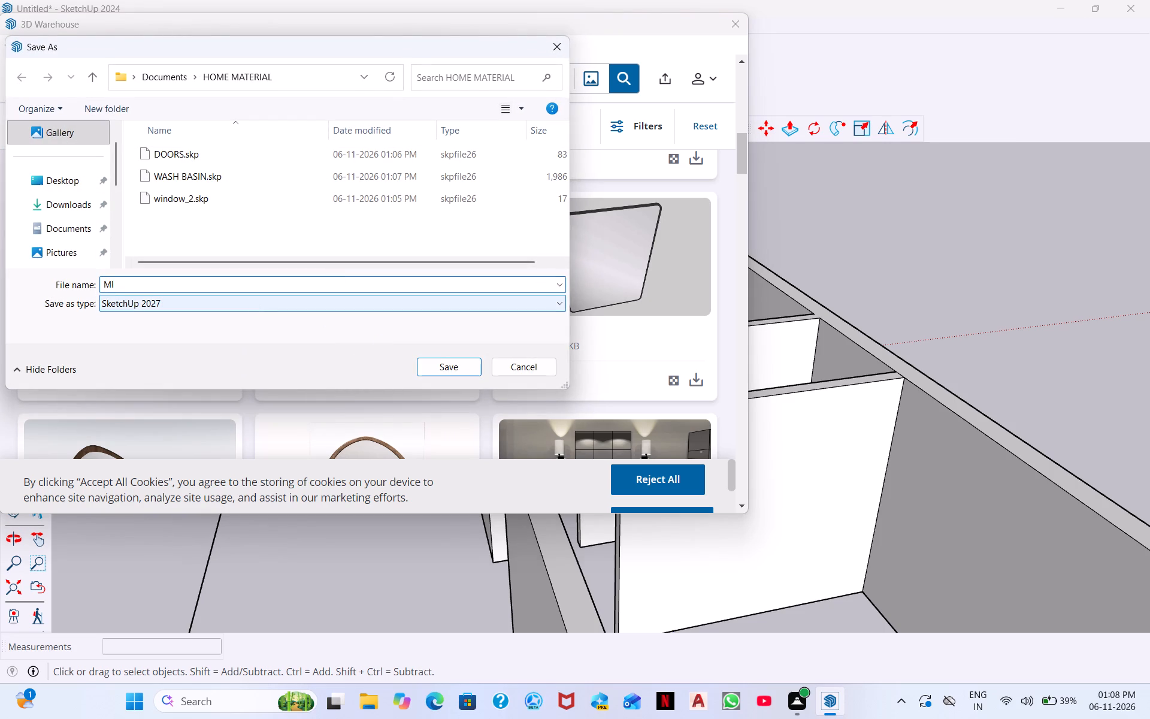
{"action": "type", "text": "RR"}
{"action": "key", "text": "i"}
{"action": "key", "text": "r"}
{"action": "key", "text": "space"}
{"action": "key", "text": "BackSpace"}
{"action": "key", "text": "BackSpace"}
{"action": "key", "text": "BackSpace"}
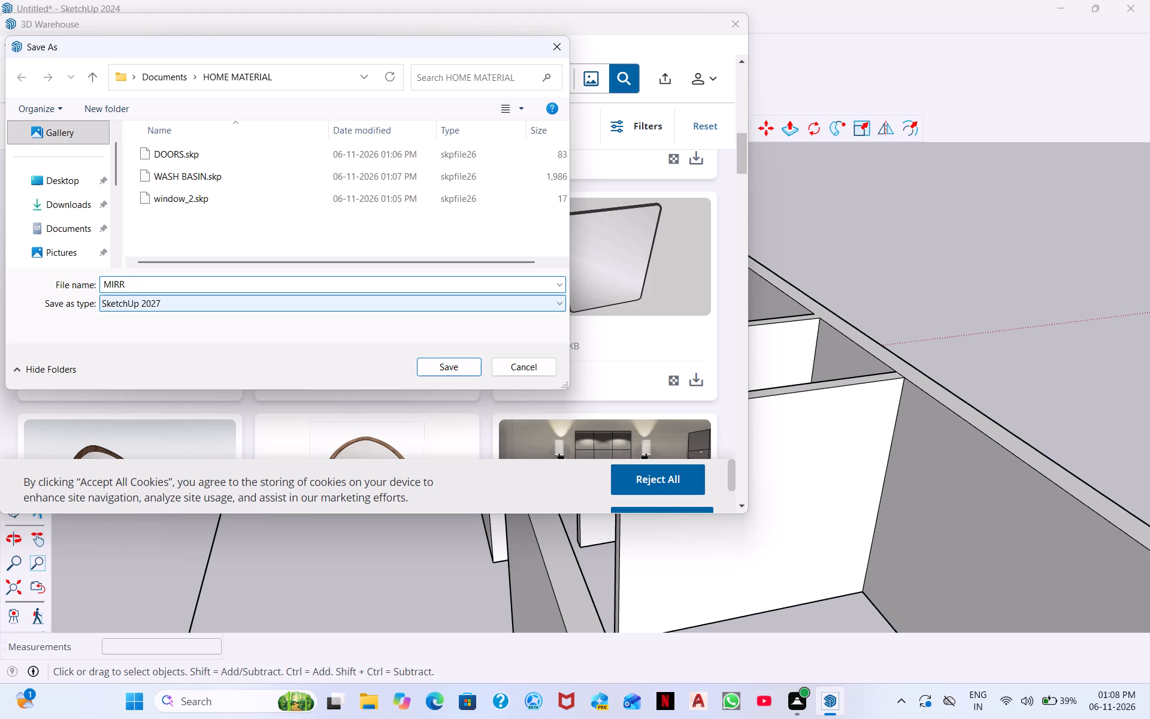
{"action": "key", "text": "o"}
{"action": "key", "text": "r"}
{"action": "left_click", "coordinate": [452, 370]}
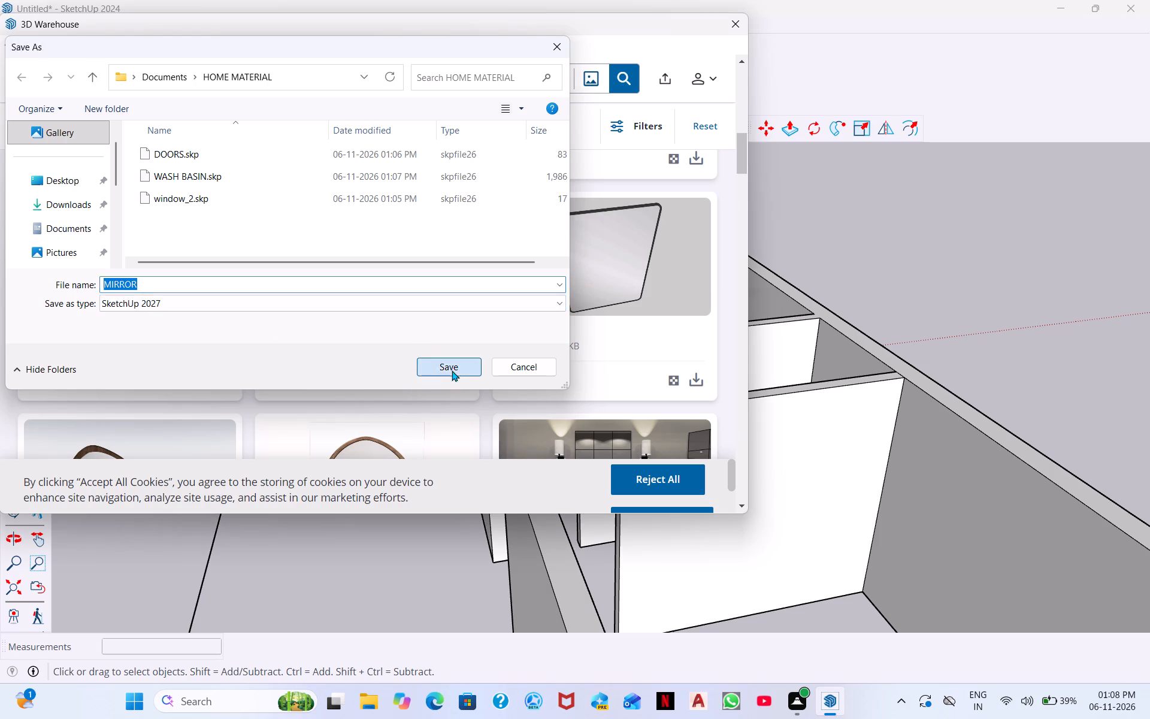
Look through further MIRROR results in the 3D Warehouse for other suitable mirror models.
{"action": "scroll", "coordinate": [413, 328], "scroll_direction": "down", "scroll_amount": 4}
{"action": "scroll", "coordinate": [505, 313], "scroll_direction": "down", "scroll_amount": 1}
{"action": "scroll", "coordinate": [603, 354], "scroll_direction": "down", "scroll_amount": 2}
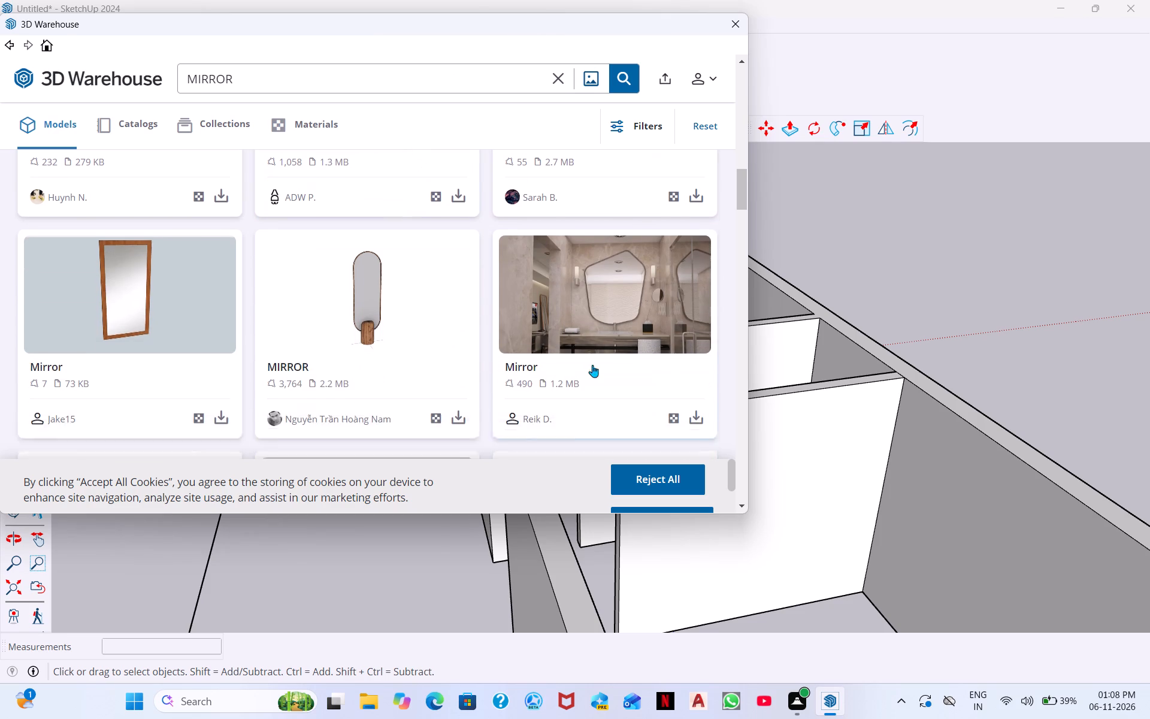
{"action": "scroll", "coordinate": [408, 307], "scroll_direction": "down", "scroll_amount": 2}
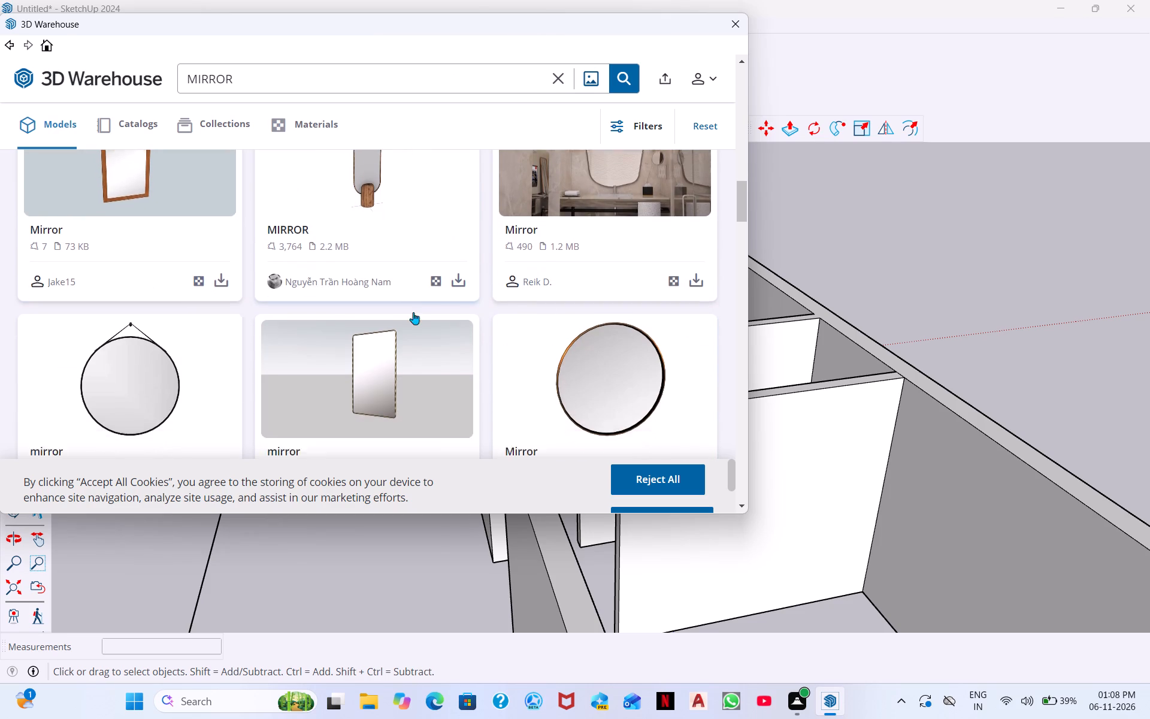
{"action": "scroll", "coordinate": [416, 369], "scroll_direction": "down", "scroll_amount": 1}
{"action": "scroll", "coordinate": [199, 318], "scroll_direction": "up", "scroll_amount": 8}
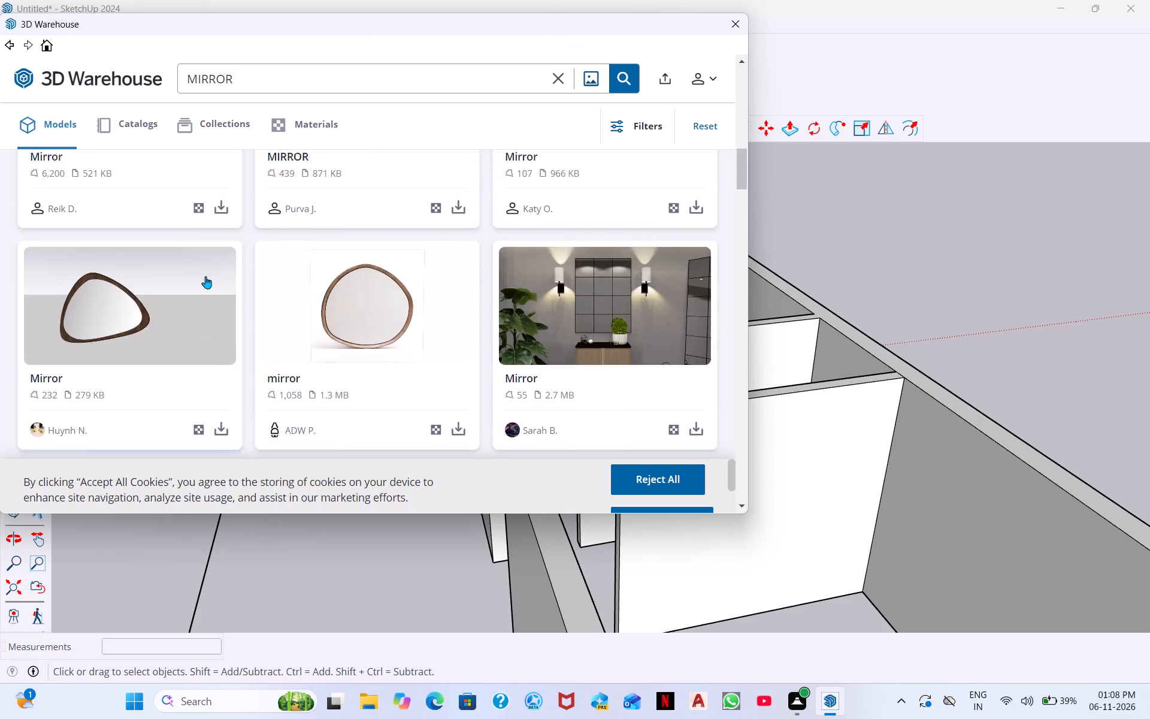
{"action": "scroll", "coordinate": [205, 276], "scroll_direction": "up", "scroll_amount": 4}
{"action": "scroll", "coordinate": [205, 276], "scroll_direction": "down", "scroll_amount": 5}
{"action": "scroll", "coordinate": [207, 277], "scroll_direction": "up", "scroll_amount": 7}
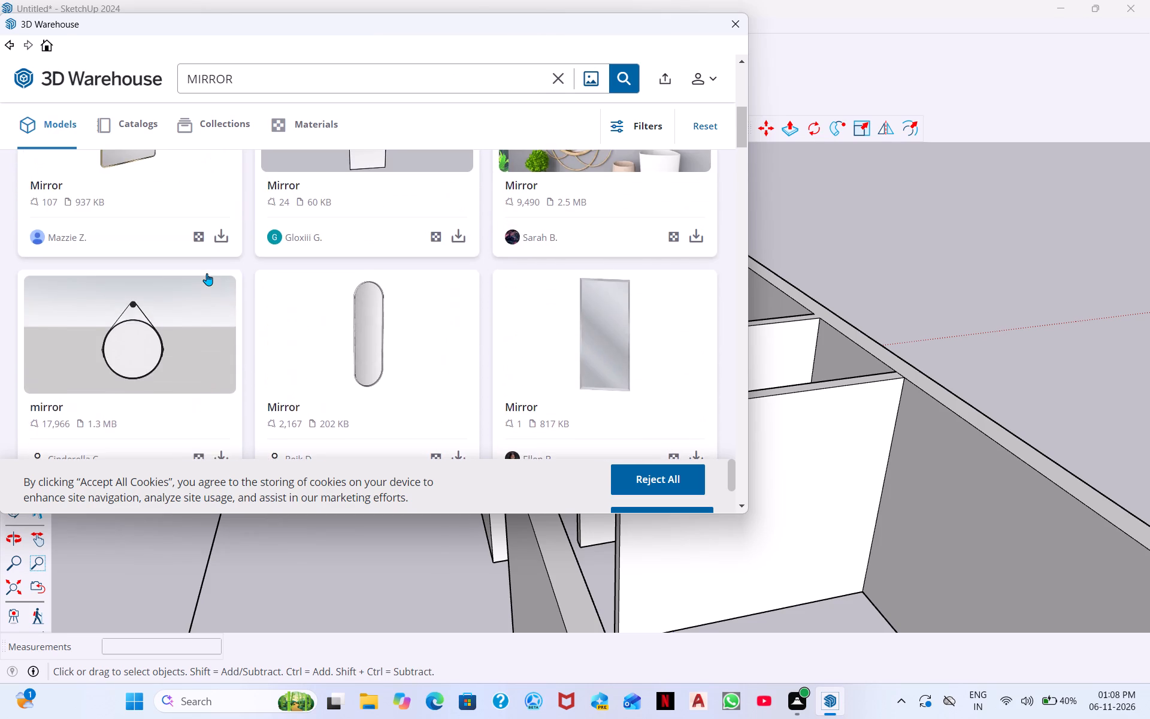
{"action": "scroll", "coordinate": [207, 273], "scroll_direction": "down", "scroll_amount": 18}
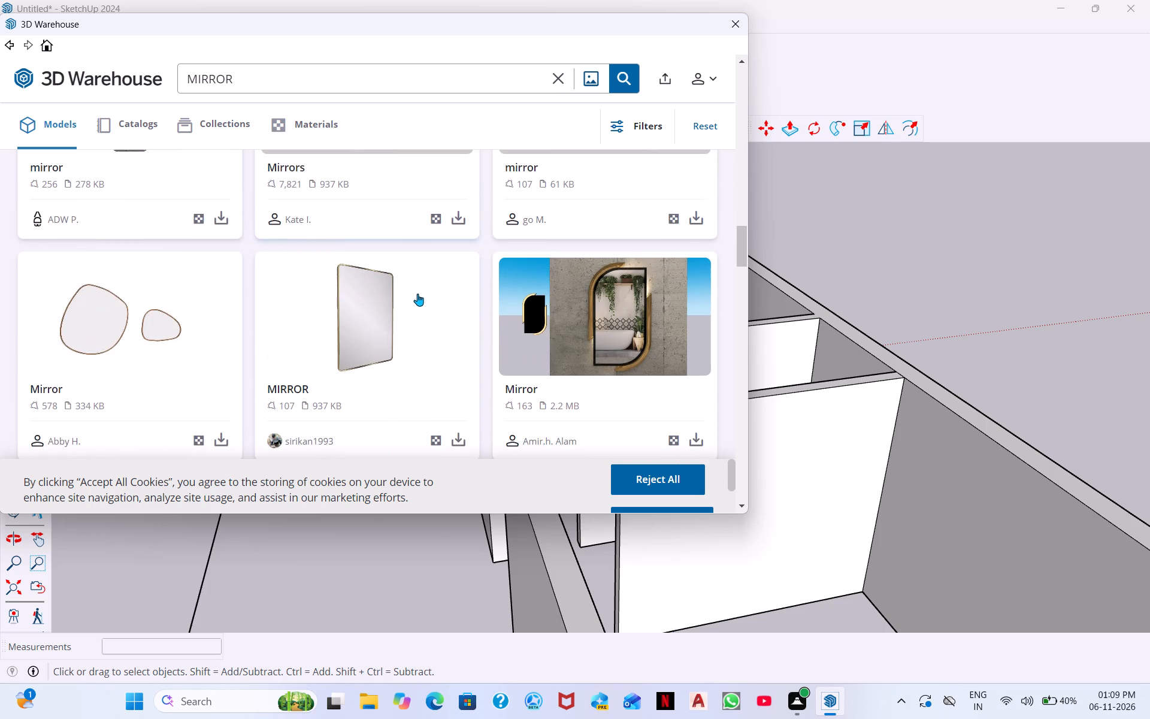
{"action": "scroll", "coordinate": [430, 298], "scroll_direction": "down", "scroll_amount": 3}
{"action": "scroll", "coordinate": [584, 356], "scroll_direction": "down", "scroll_amount": 3}
{"action": "scroll", "coordinate": [456, 333], "scroll_direction": "down", "scroll_amount": 4}
{"action": "scroll", "coordinate": [381, 346], "scroll_direction": "down", "scroll_amount": 1}
{"action": "scroll", "coordinate": [214, 336], "scroll_direction": "down", "scroll_amount": 1}
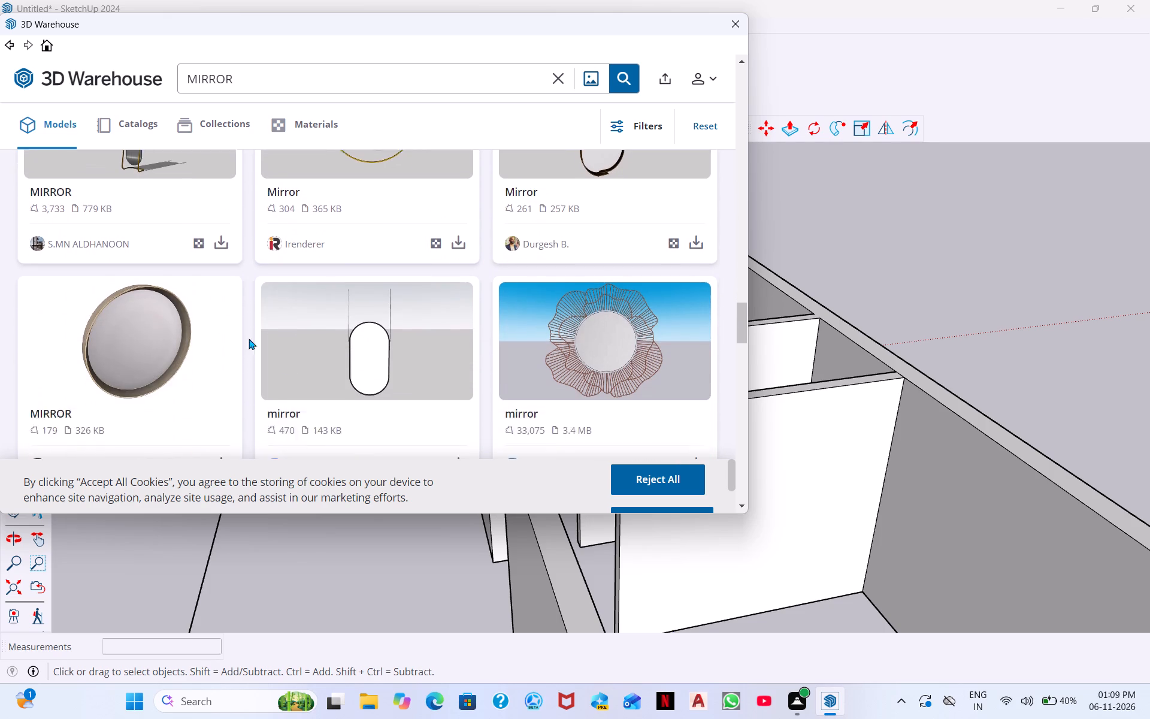
{"action": "scroll", "coordinate": [621, 334], "scroll_direction": "down", "scroll_amount": 2}
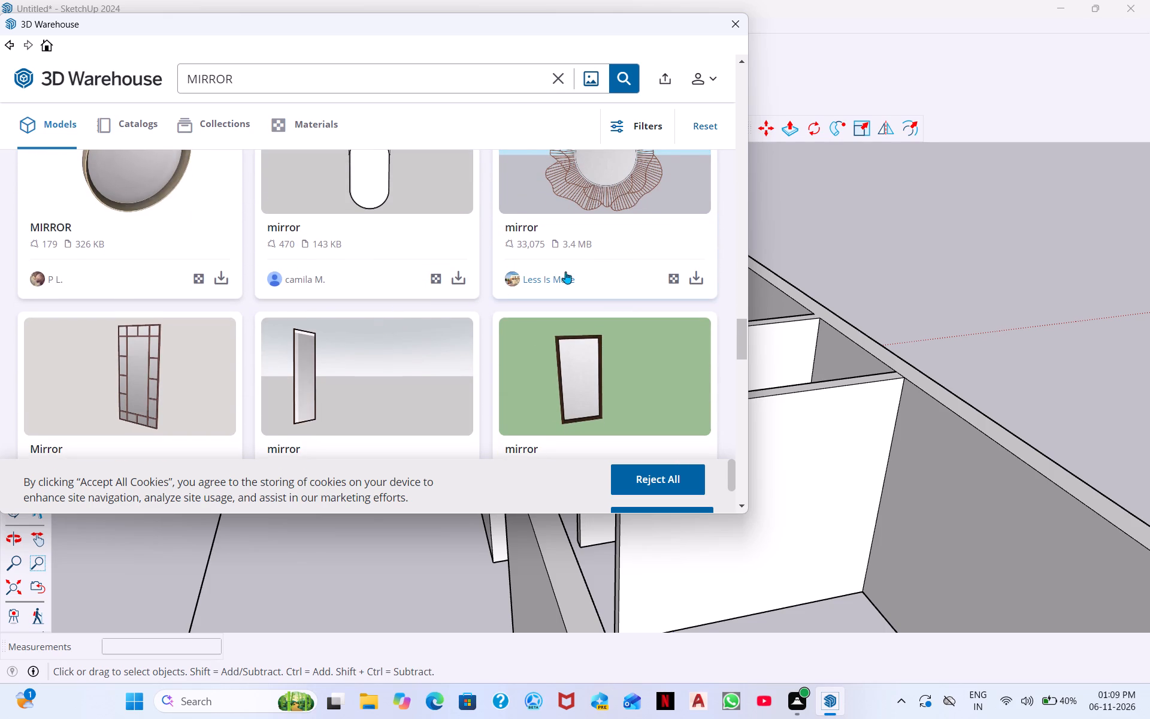
{"action": "scroll", "coordinate": [406, 274], "scroll_direction": "down", "scroll_amount": 3}
{"action": "scroll", "coordinate": [217, 265], "scroll_direction": "down", "scroll_amount": 2}
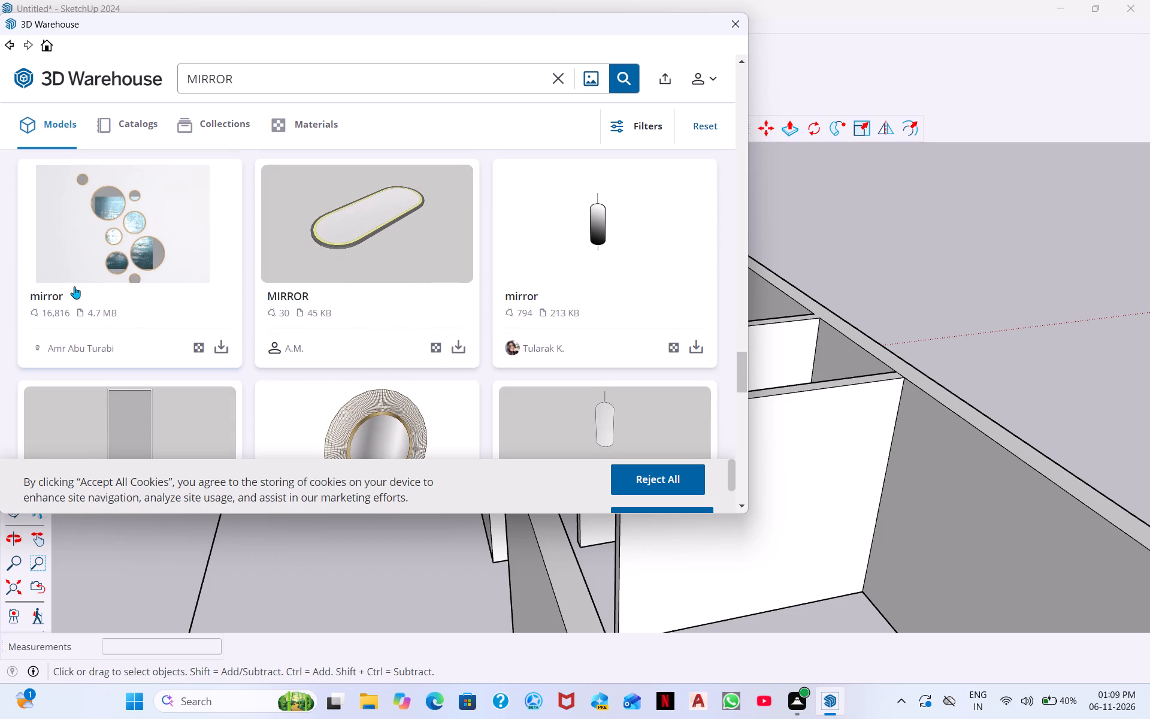
{"action": "scroll", "coordinate": [109, 321], "scroll_direction": "down", "scroll_amount": 6}
{"action": "scroll", "coordinate": [423, 266], "scroll_direction": "down", "scroll_amount": 3}
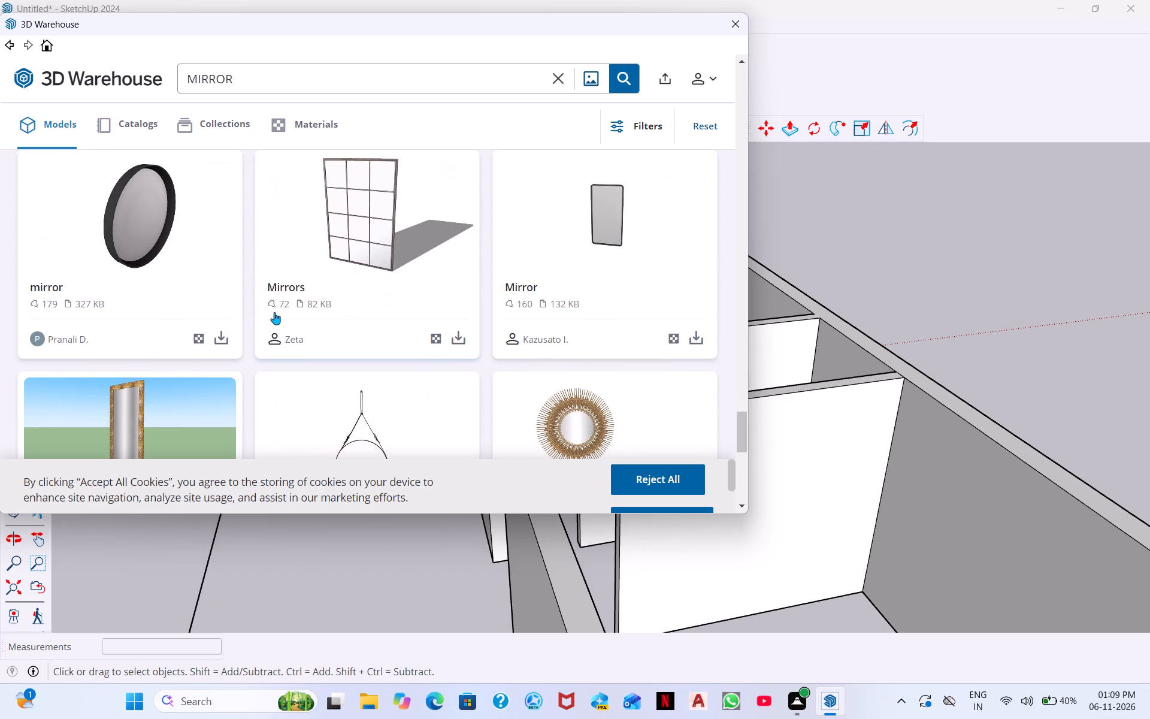
{"action": "scroll", "coordinate": [274, 312], "scroll_direction": "down", "scroll_amount": 3}
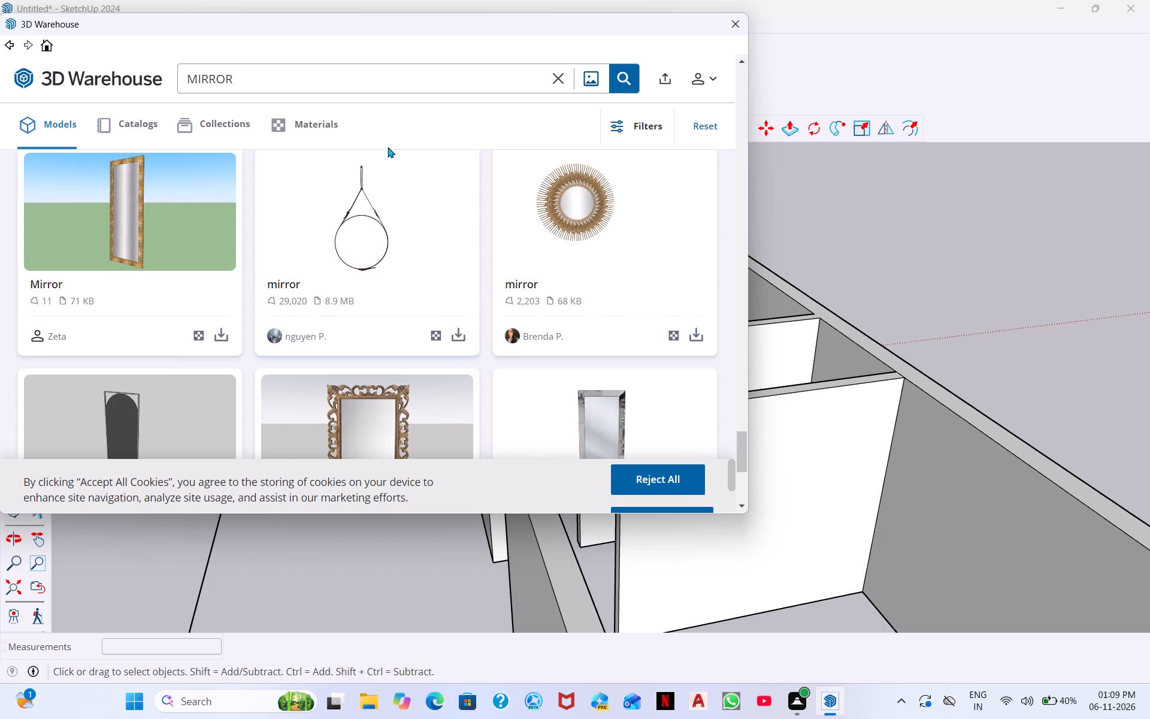
Replace the 3D Warehouse search term with ROOF DESIGN, run the search and view the first results.
{"action": "left_click_drag", "start_coordinate": [262, 89], "coordinate": [161, 66]}
{"action": "key", "text": "BackSpace"}
{"action": "type", "text": "ROOF"}
{"action": "key", "text": "space"}
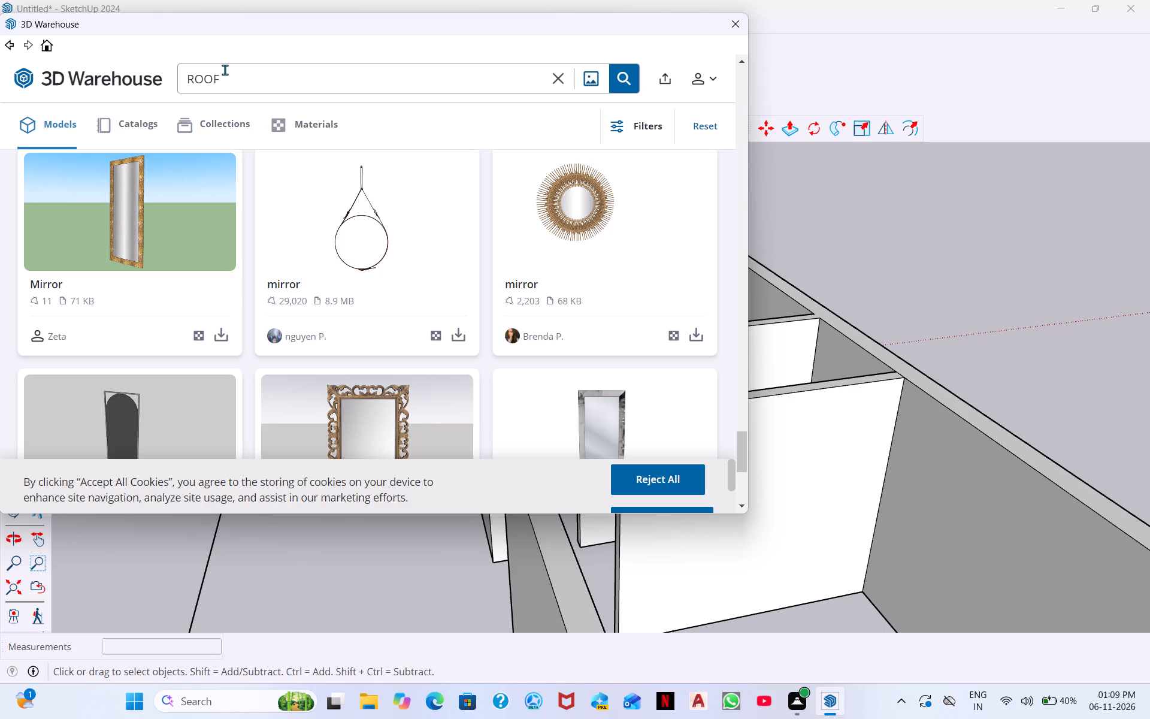
{"action": "type", "text": "DESI"}
{"action": "type", "text": "GN"}
{"action": "key", "text": "Return"}
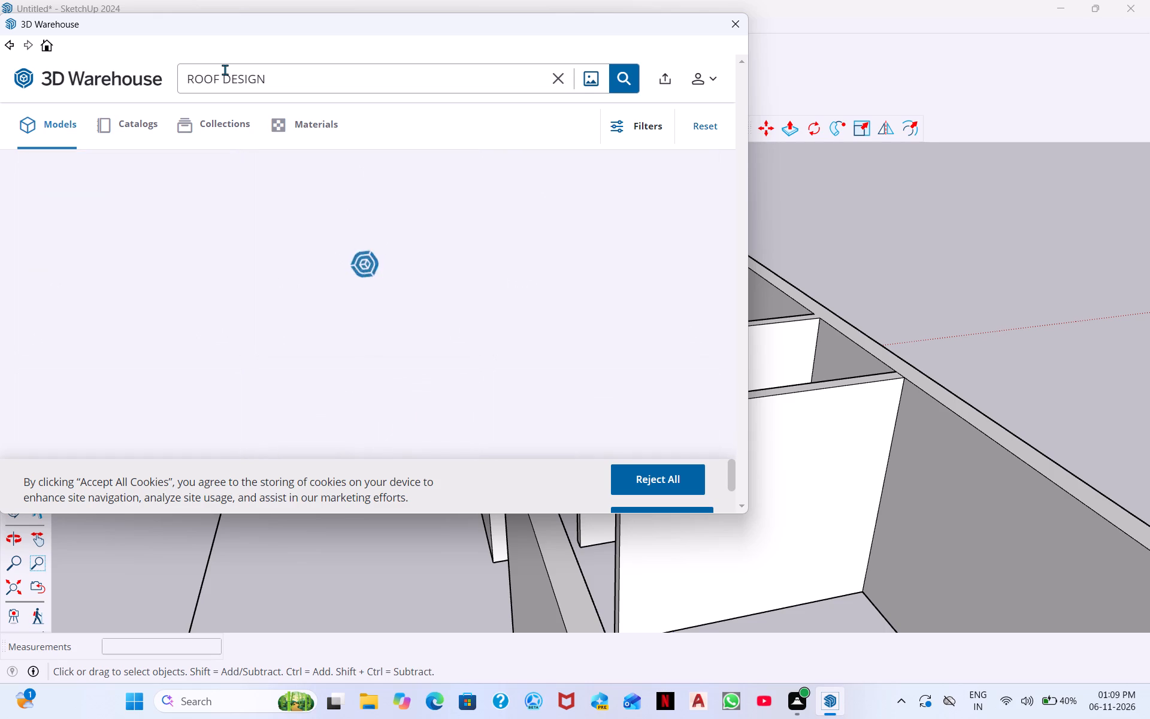
{"action": "scroll", "coordinate": [379, 278], "scroll_direction": "down", "scroll_amount": 3}
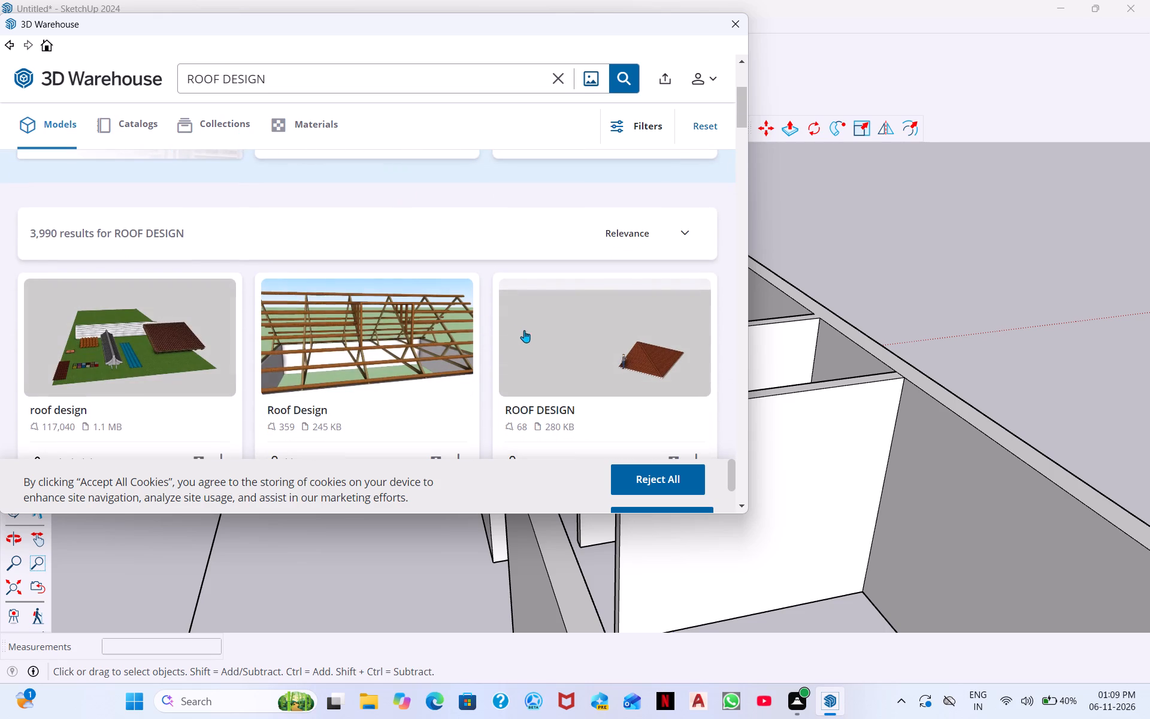
Look through the ROOF DESIGN results in the 3D Warehouse for a suitable roof model.
{"action": "scroll", "coordinate": [115, 306], "scroll_direction": "down", "scroll_amount": 3}
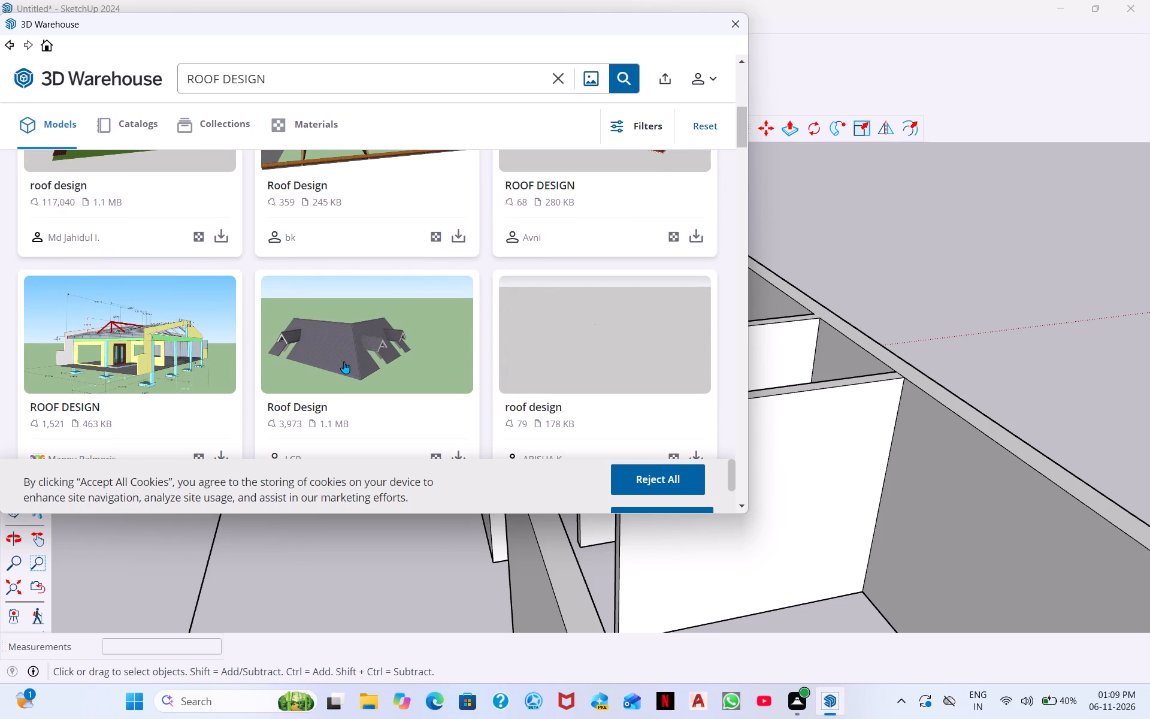
{"action": "scroll", "coordinate": [121, 380], "scroll_direction": "down", "scroll_amount": 4}
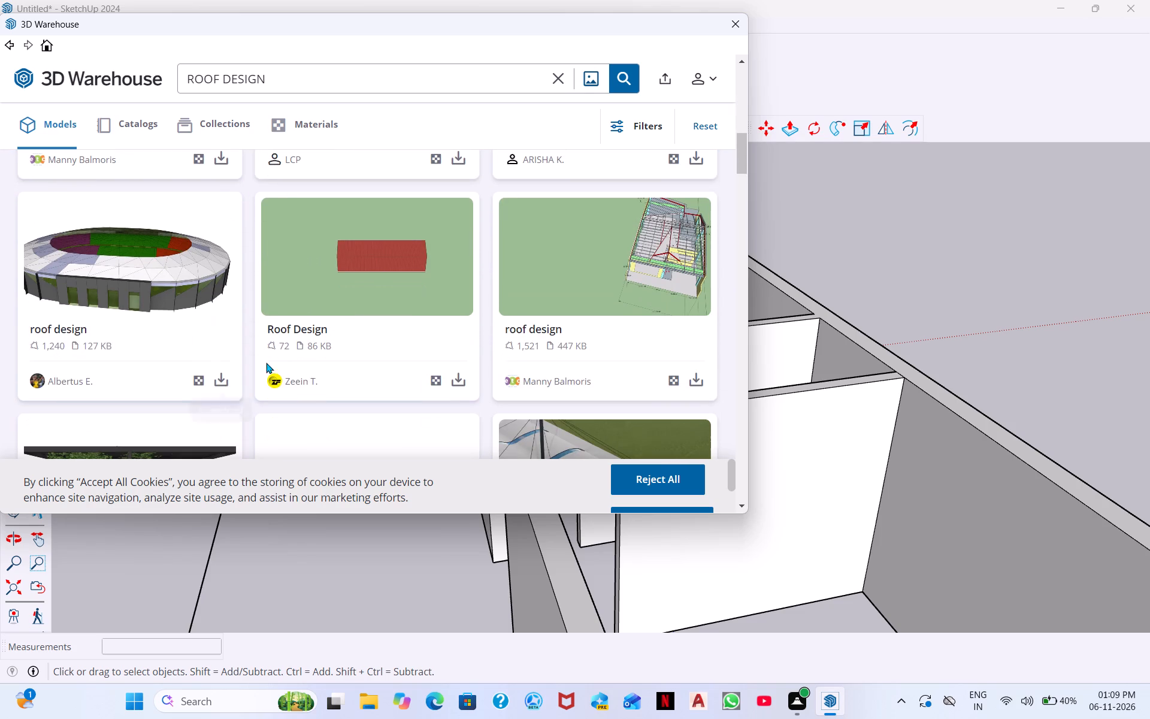
{"action": "scroll", "coordinate": [615, 345], "scroll_direction": "down", "scroll_amount": 2}
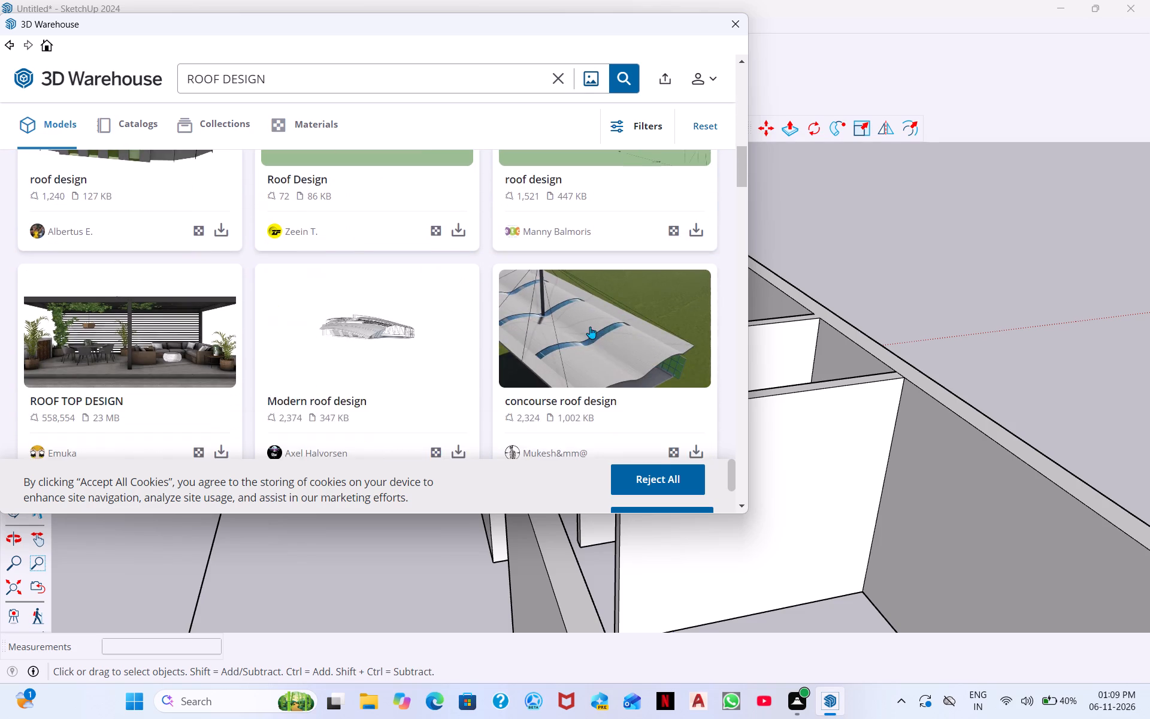
{"action": "scroll", "coordinate": [519, 347], "scroll_direction": "down", "scroll_amount": 2}
{"action": "scroll", "coordinate": [144, 386], "scroll_direction": "down", "scroll_amount": 2}
{"action": "scroll", "coordinate": [396, 328], "scroll_direction": "down", "scroll_amount": 3}
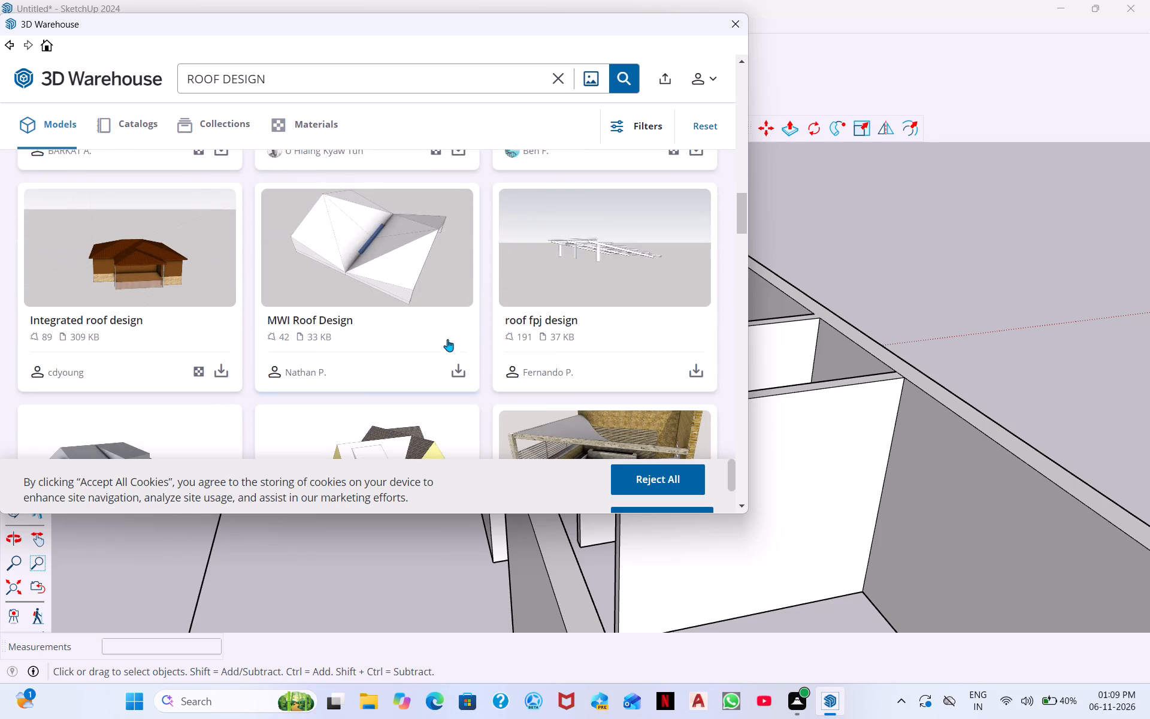
{"action": "scroll", "coordinate": [203, 314], "scroll_direction": "down", "scroll_amount": 3}
{"action": "scroll", "coordinate": [357, 312], "scroll_direction": "down", "scroll_amount": 3}
{"action": "scroll", "coordinate": [449, 304], "scroll_direction": "down", "scroll_amount": 3}
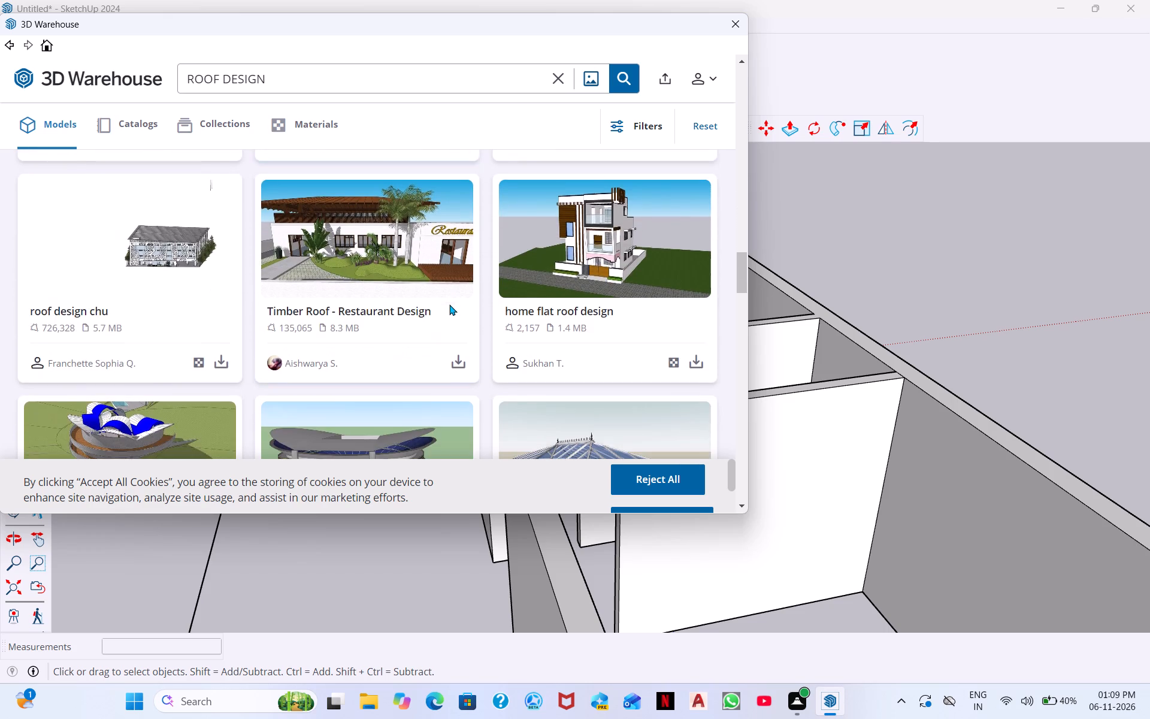
{"action": "scroll", "coordinate": [450, 304], "scroll_direction": "down", "scroll_amount": 3}
{"action": "scroll", "coordinate": [339, 296], "scroll_direction": "down", "scroll_amount": 3}
{"action": "scroll", "coordinate": [255, 291], "scroll_direction": "down", "scroll_amount": 2}
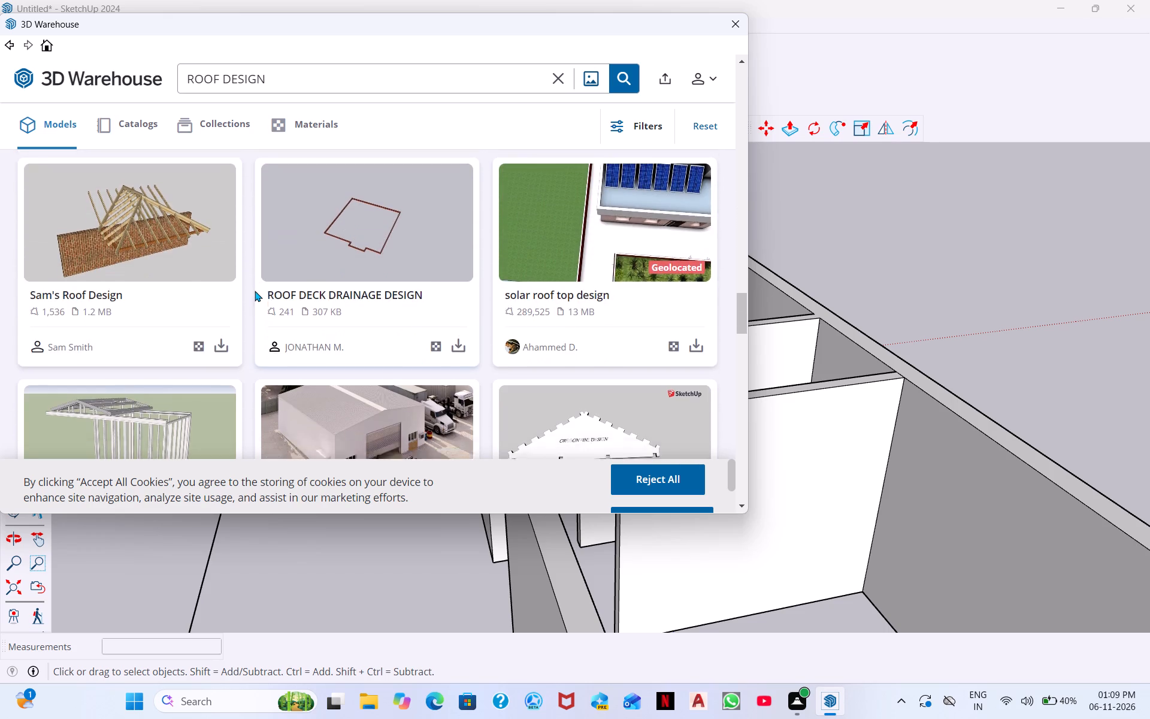
{"action": "scroll", "coordinate": [255, 291], "scroll_direction": "down", "scroll_amount": 4}
{"action": "scroll", "coordinate": [650, 242], "scroll_direction": "down", "scroll_amount": 1}
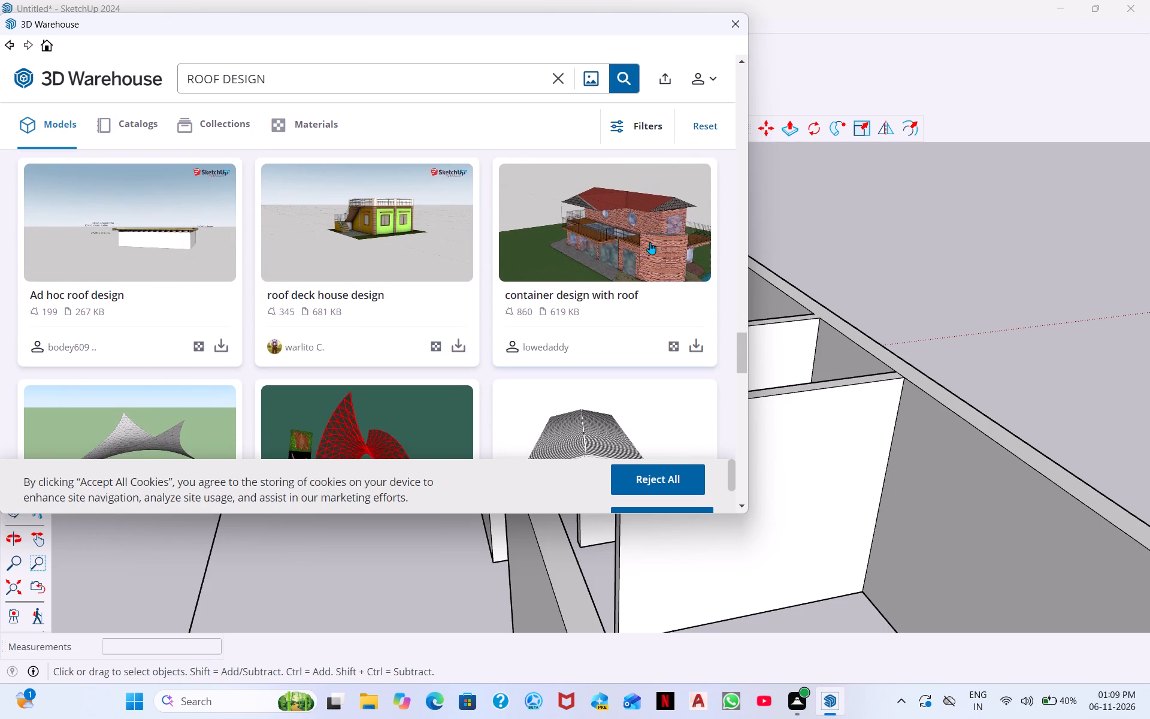
{"action": "scroll", "coordinate": [650, 242], "scroll_direction": "down", "scroll_amount": 1}
{"action": "scroll", "coordinate": [446, 261], "scroll_direction": "down", "scroll_amount": 2}
{"action": "scroll", "coordinate": [655, 258], "scroll_direction": "down", "scroll_amount": 2}
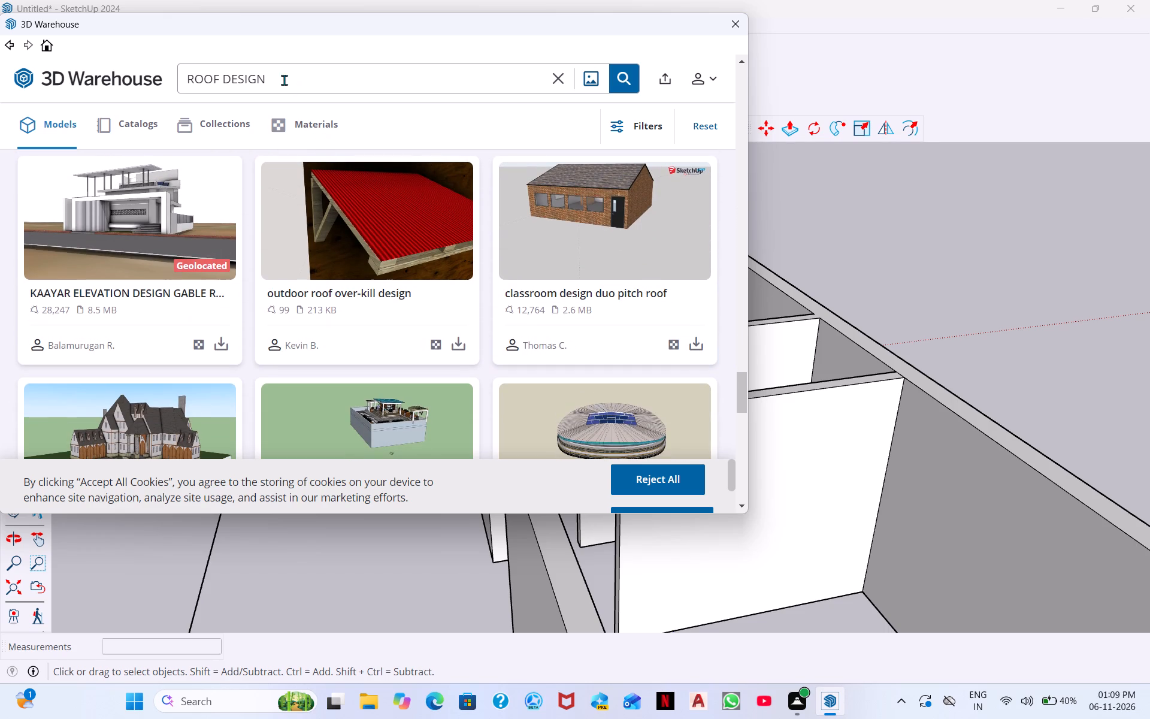
Replace the 3D Warehouse search term with PILLER and run the search.
{"action": "left_click_drag", "start_coordinate": [284, 80], "coordinate": [138, 77]}
{"action": "key", "text": "BackSpace"}
{"action": "type", "text": "PILLER"}
{"action": "key", "text": "space"}
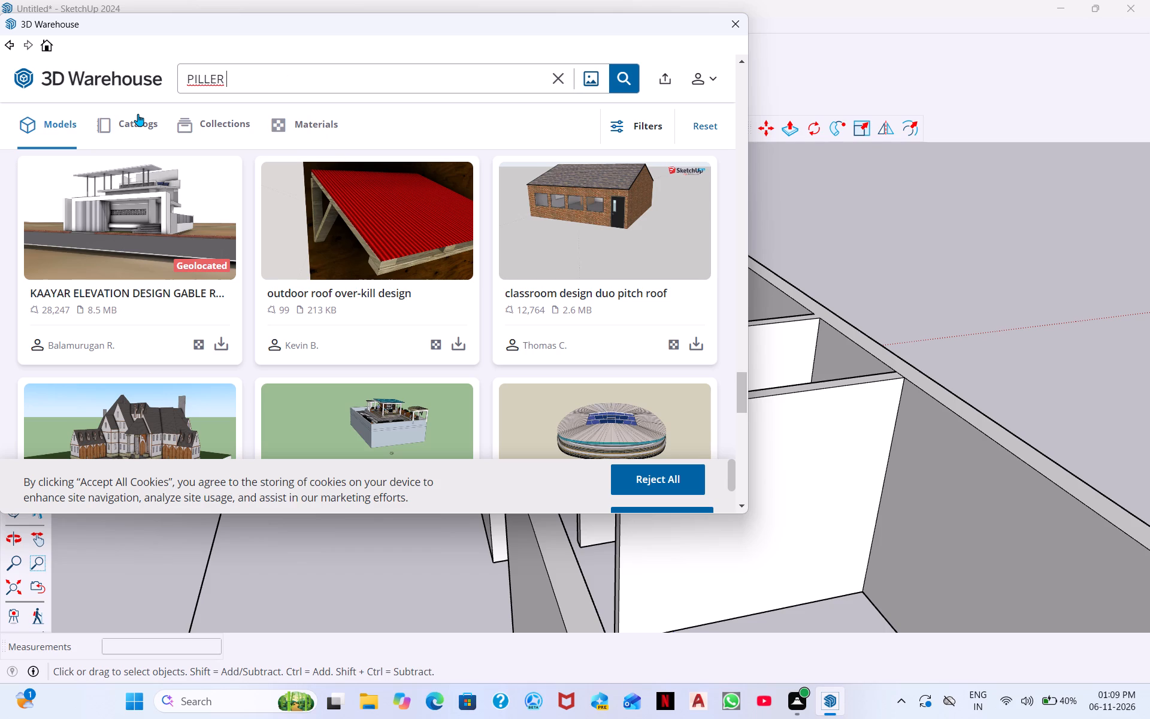
{"action": "key", "text": "Return"}
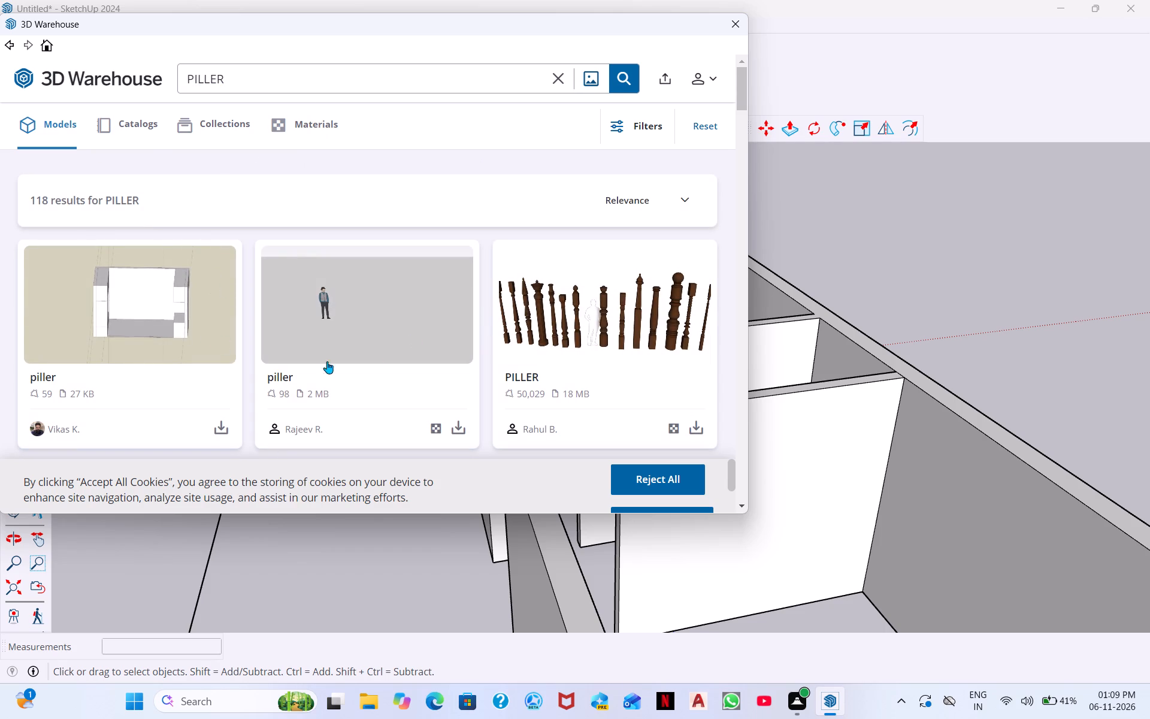
Look through the PILLER results in the 3D Warehouse for a suitable column model.
{"action": "scroll", "coordinate": [619, 349], "scroll_direction": "down", "scroll_amount": 2}
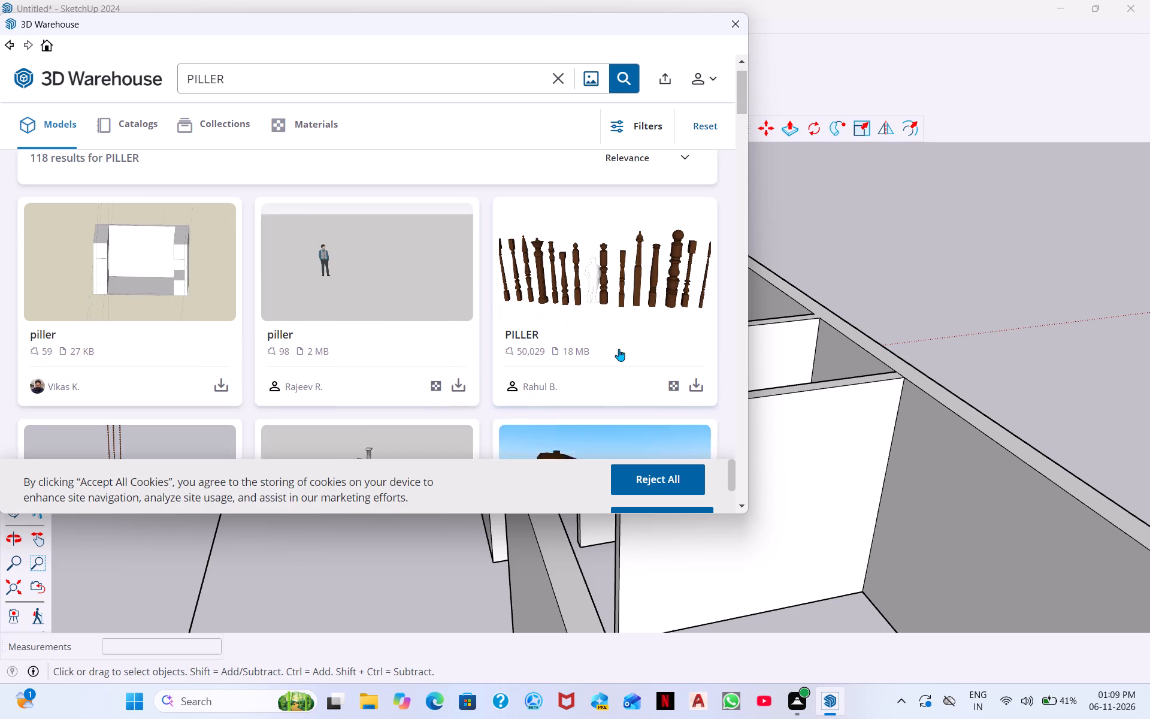
{"action": "scroll", "coordinate": [619, 349], "scroll_direction": "down", "scroll_amount": 1}
{"action": "scroll", "coordinate": [394, 345], "scroll_direction": "down", "scroll_amount": 2}
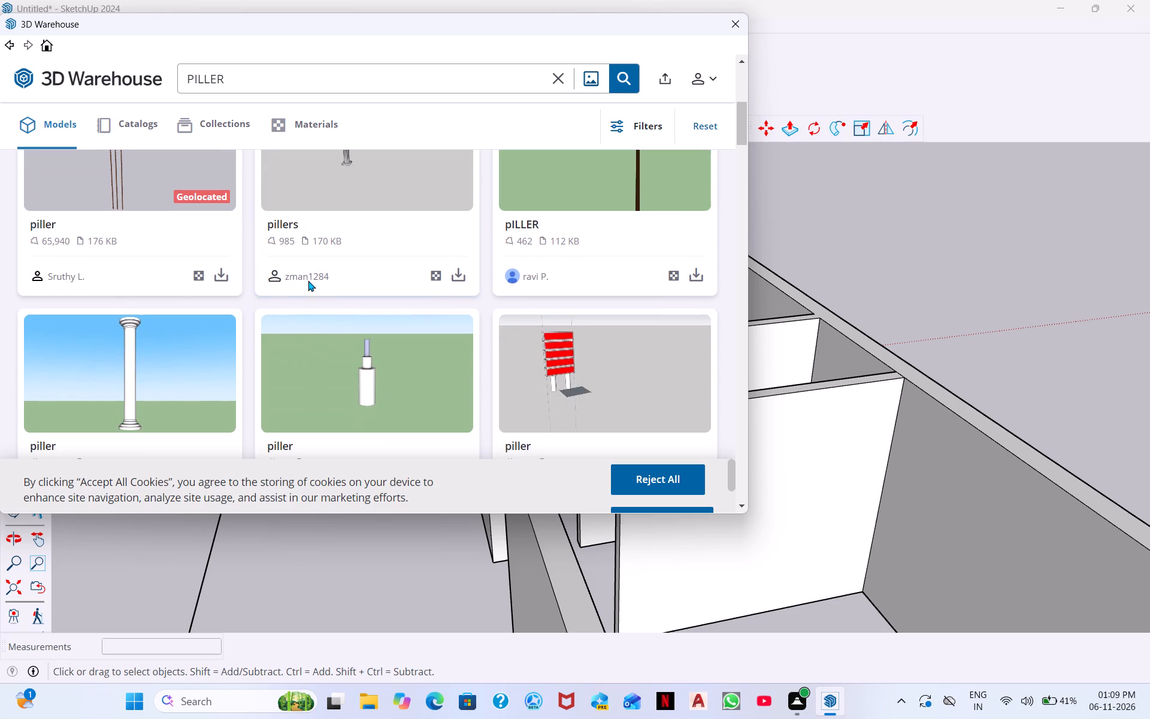
{"action": "scroll", "coordinate": [185, 342], "scroll_direction": "down", "scroll_amount": 1}
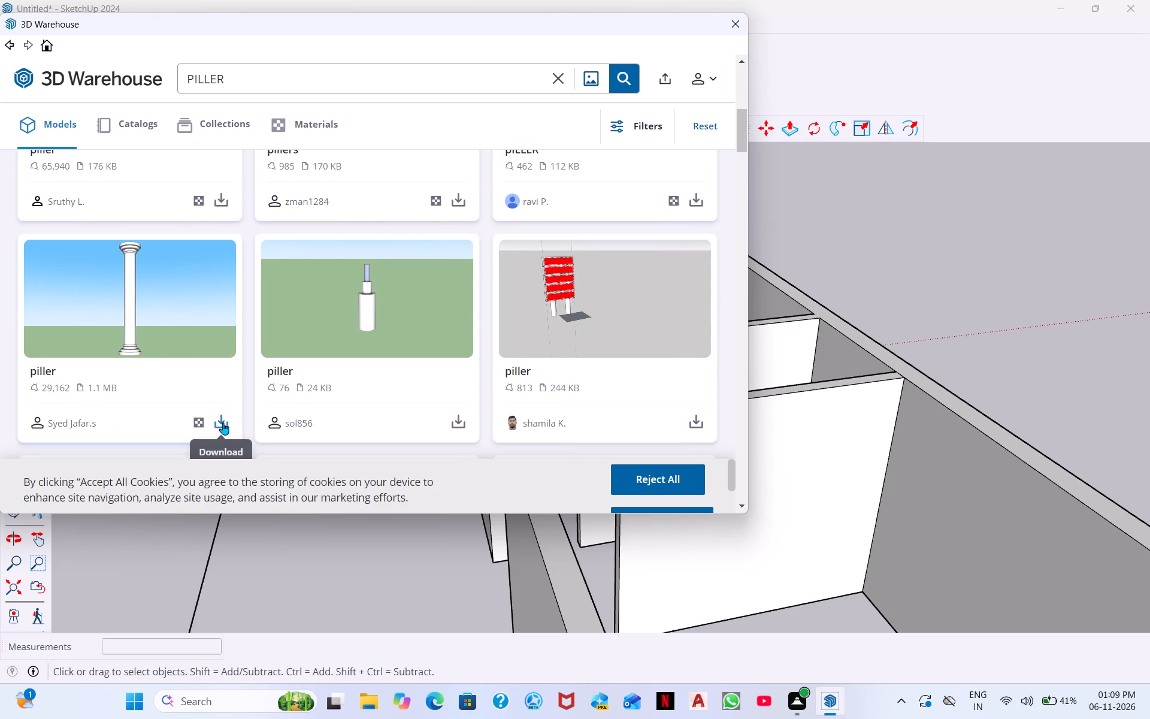
{"action": "scroll", "coordinate": [224, 408], "scroll_direction": "down", "scroll_amount": 4}
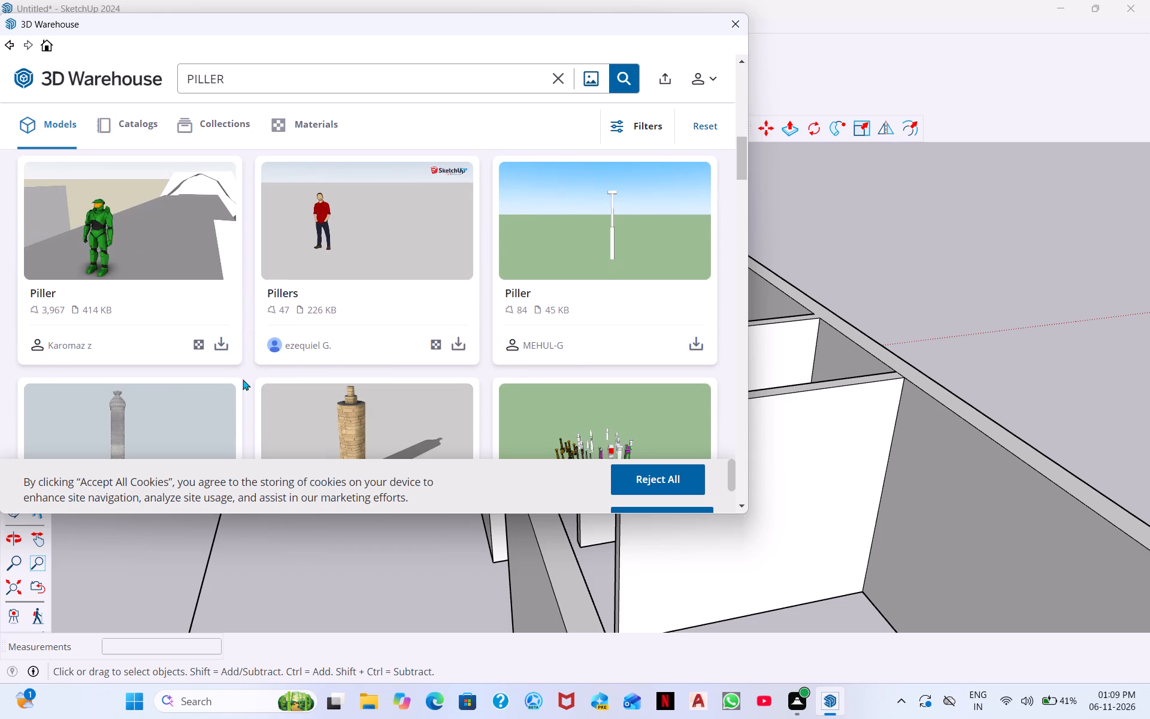
{"action": "scroll", "coordinate": [216, 333], "scroll_direction": "down", "scroll_amount": 7}
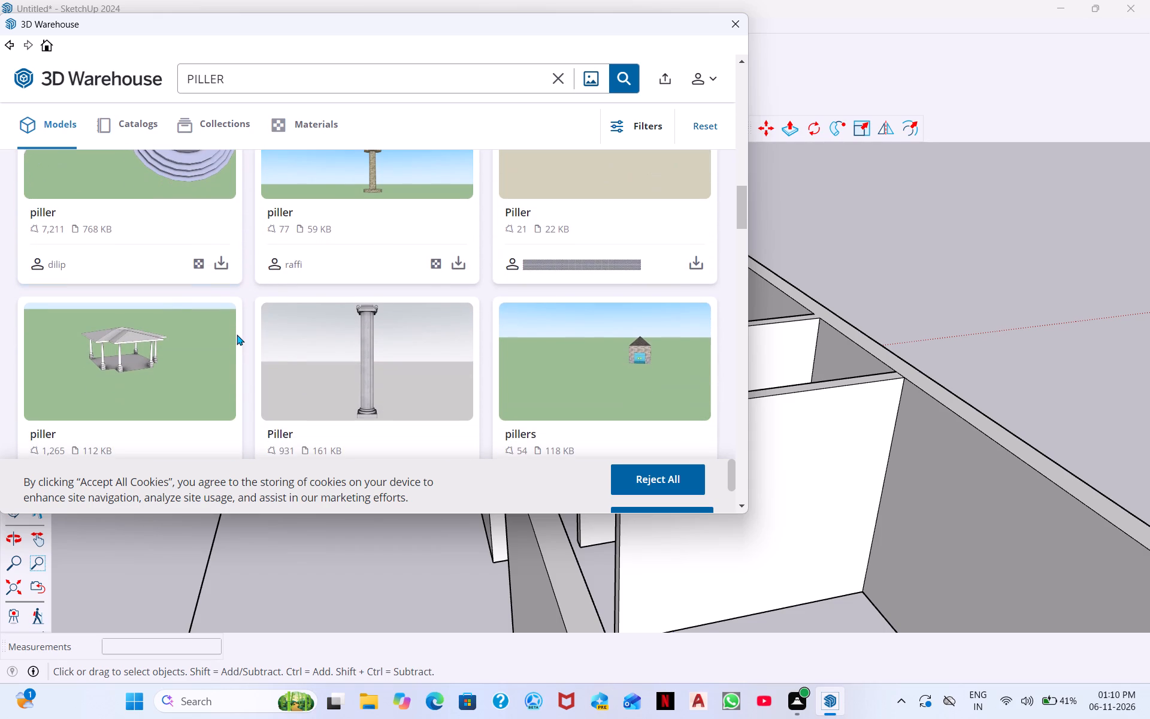
{"action": "scroll", "coordinate": [237, 334], "scroll_direction": "up", "scroll_amount": 2}
{"action": "scroll", "coordinate": [237, 334], "scroll_direction": "down", "scroll_amount": 7}
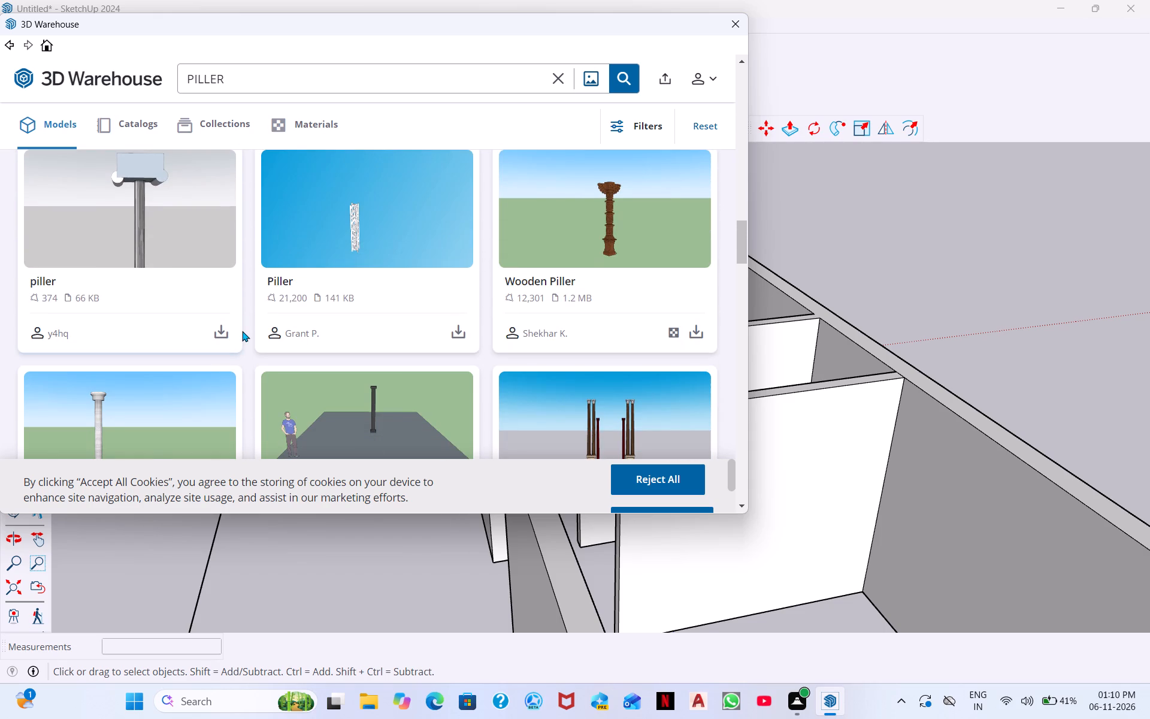
{"action": "scroll", "coordinate": [242, 331], "scroll_direction": "down", "scroll_amount": 2}
{"action": "scroll", "coordinate": [293, 301], "scroll_direction": "up", "scroll_amount": 1}
{"action": "scroll", "coordinate": [282, 306], "scroll_direction": "down", "scroll_amount": 6}
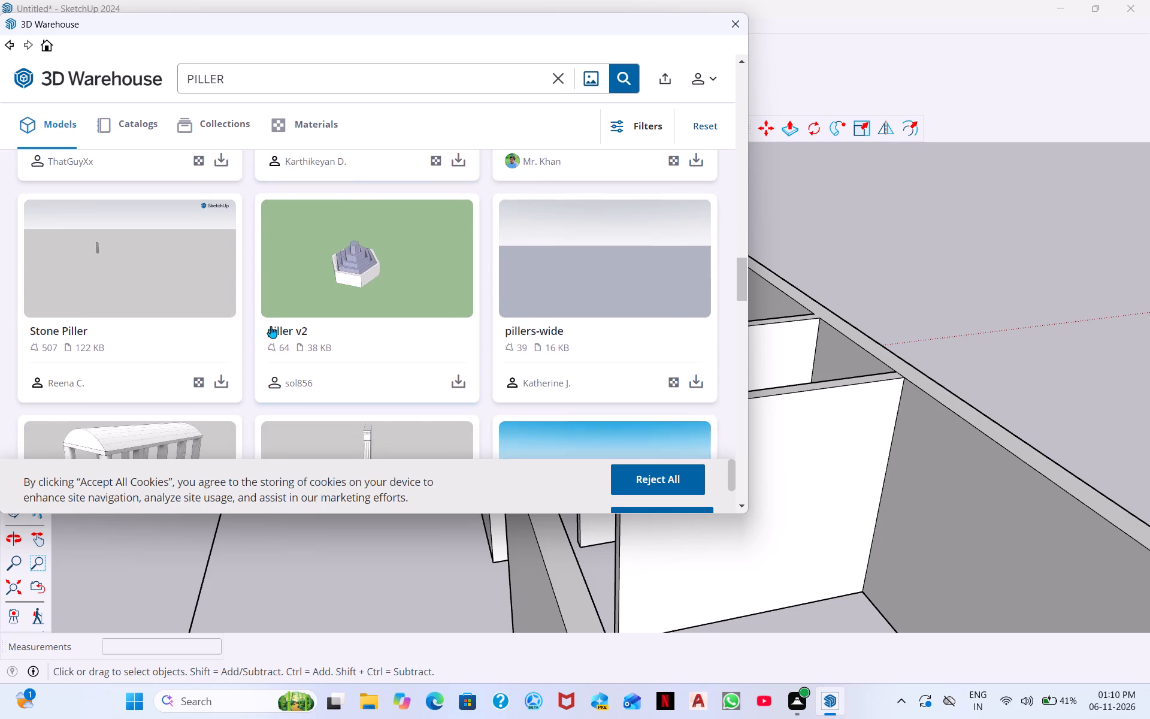
{"action": "scroll", "coordinate": [271, 326], "scroll_direction": "down", "scroll_amount": 4}
Download the white classical piller column (1.1 MB) without loading it into the model, saving it as PILLER, SketchUp 2027 format, in HOME MATERIAL.
{"action": "scroll", "coordinate": [279, 317], "scroll_direction": "up", "scroll_amount": 4}
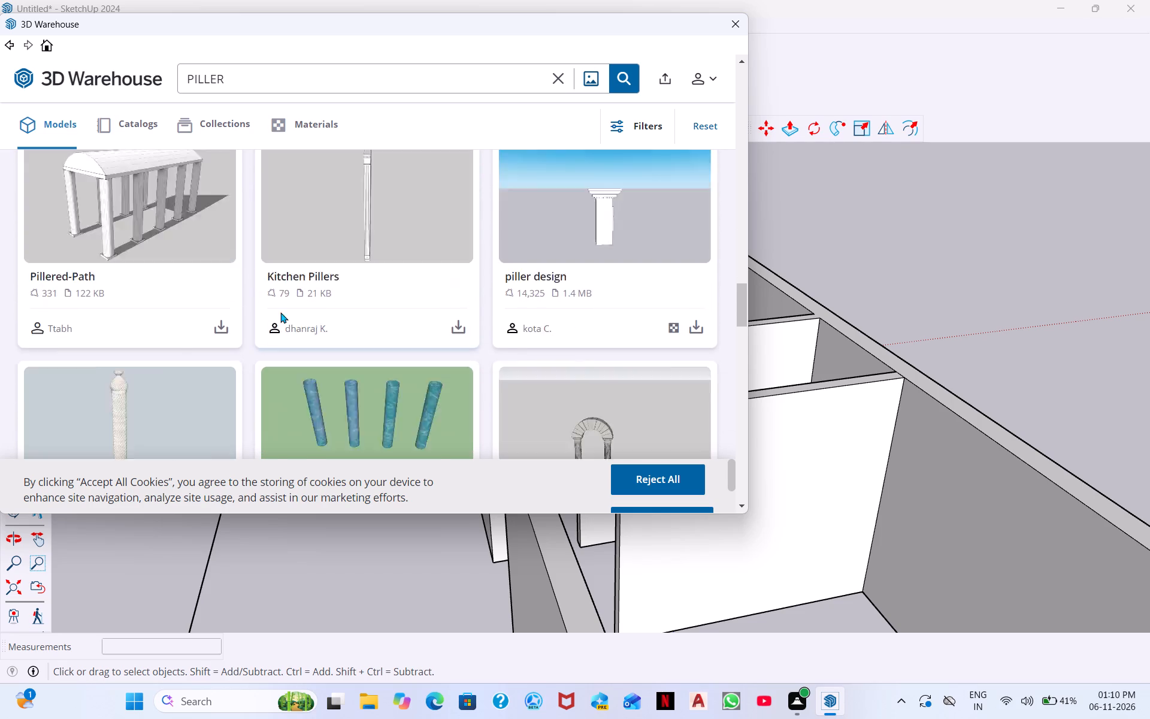
{"action": "scroll", "coordinate": [280, 312], "scroll_direction": "up", "scroll_amount": 14}
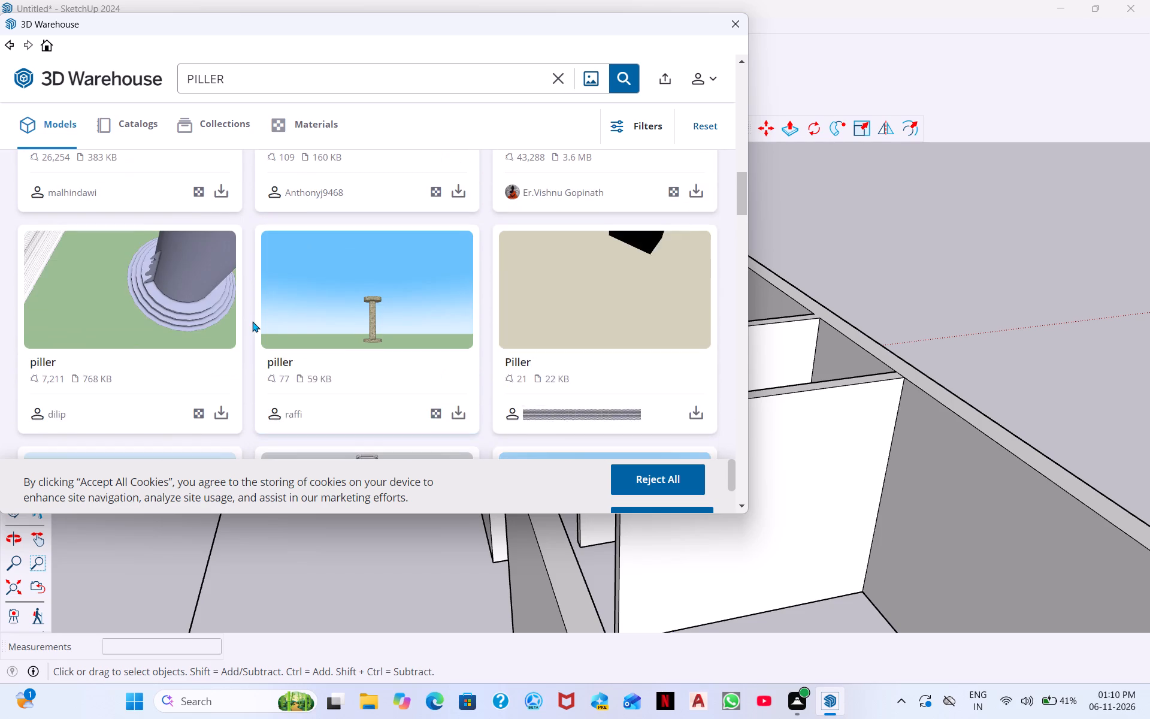
{"action": "scroll", "coordinate": [247, 322], "scroll_direction": "up", "scroll_amount": 10}
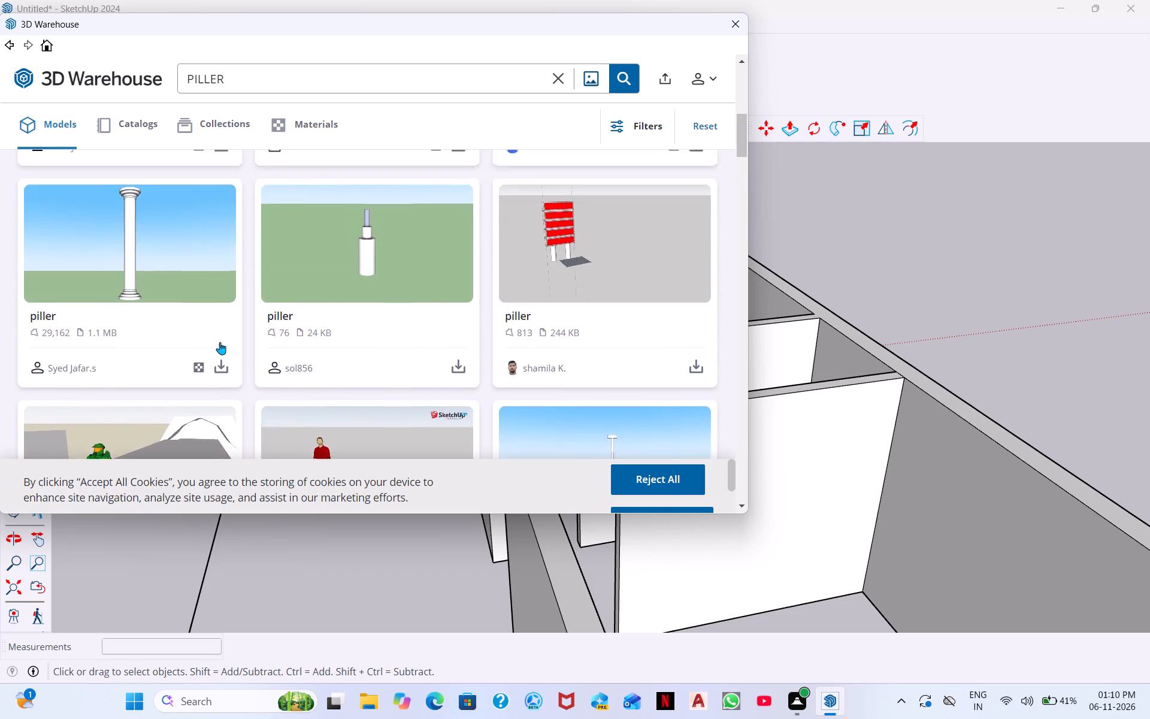
{"action": "scroll", "coordinate": [220, 342], "scroll_direction": "up", "scroll_amount": 1}
{"action": "scroll", "coordinate": [220, 342], "scroll_direction": "down", "scroll_amount": 3}
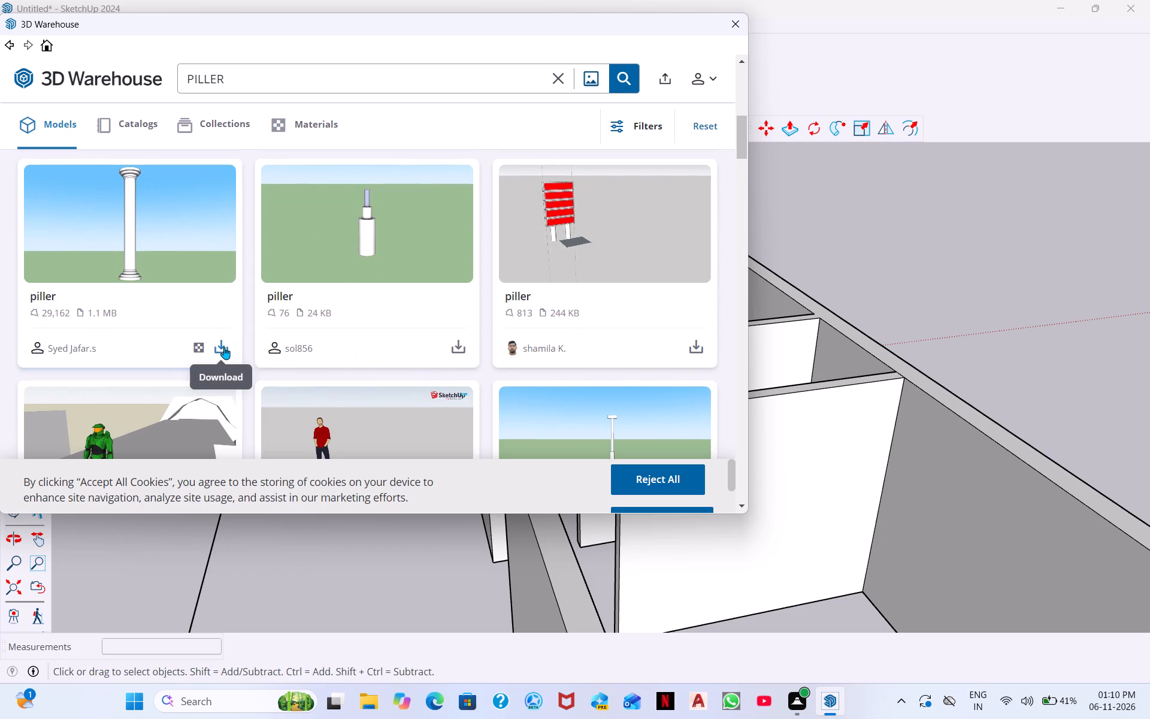
{"action": "left_click", "coordinate": [224, 347]}
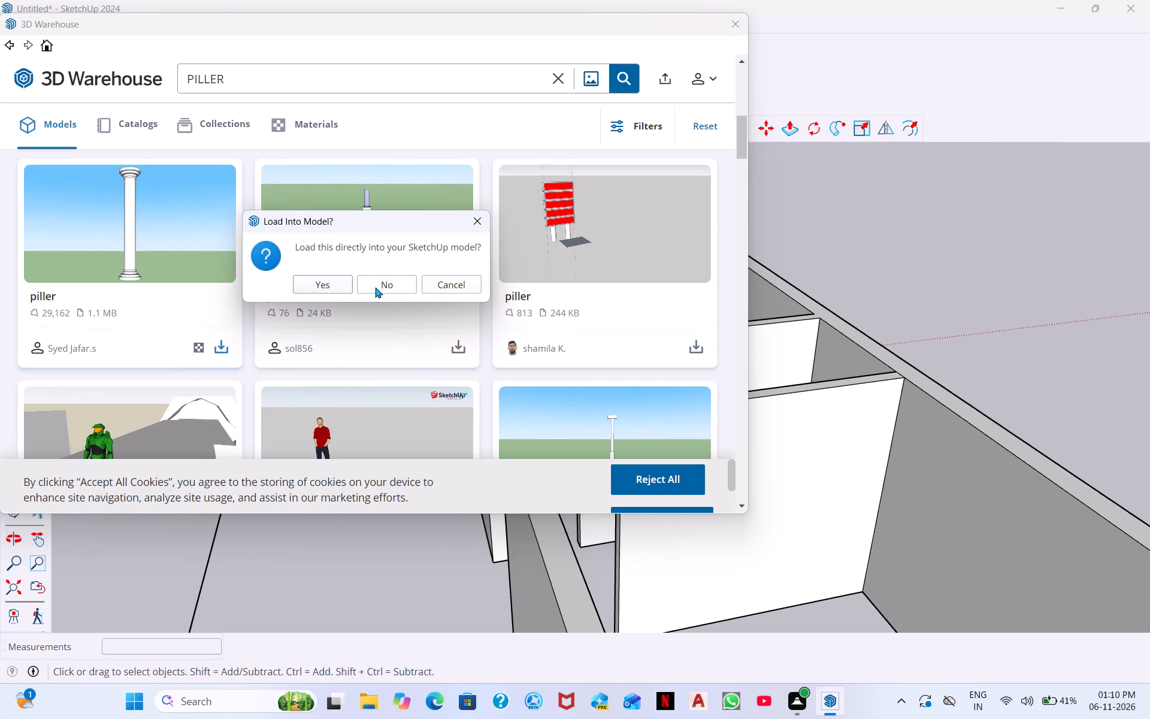
{"action": "left_click", "coordinate": [395, 280]}
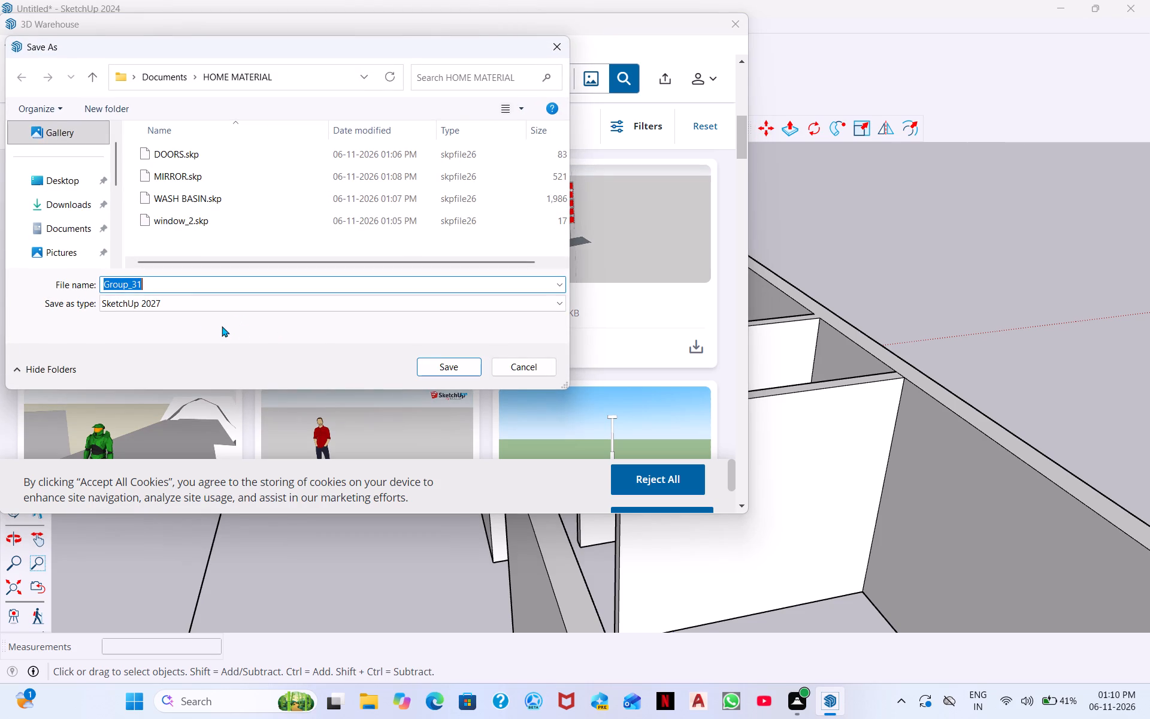
{"action": "key", "text": "BackSpace"}
{"action": "key", "text": "o"}
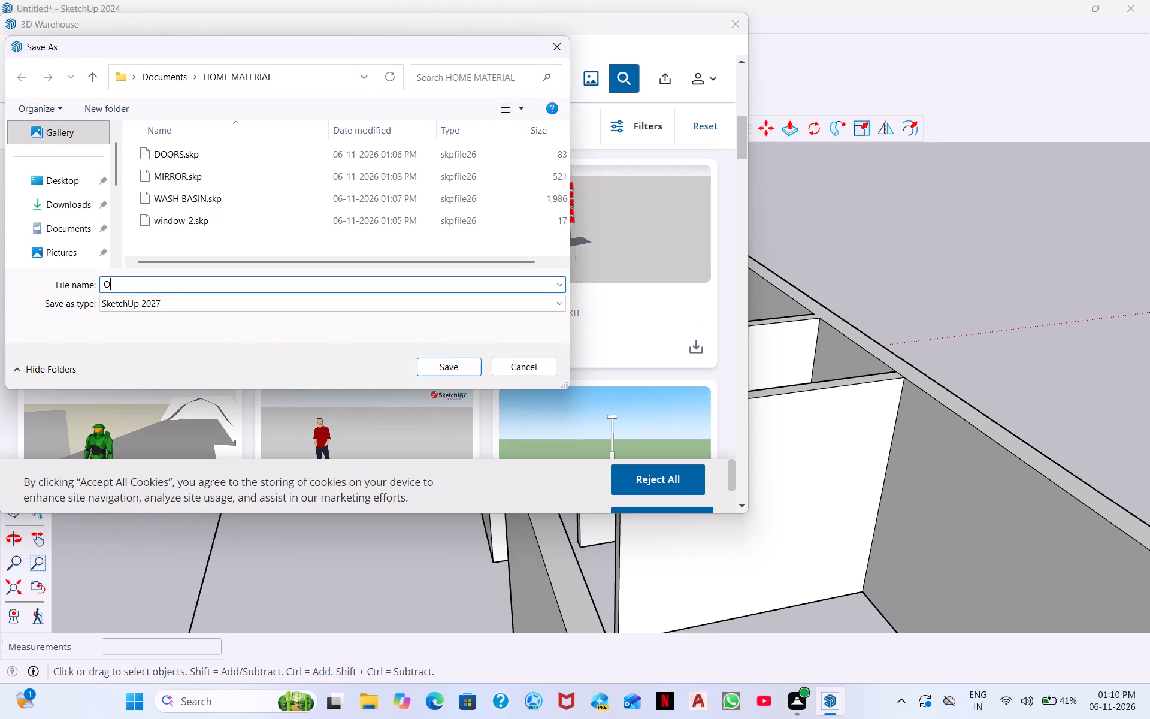
{"action": "key", "text": "BackSpace"}
{"action": "key", "text": "bracketleft"}
{"action": "key", "text": "BackSpace"}
{"action": "type", "text": "PILLR"}
{"action": "key", "text": "BackSpace"}
{"action": "type", "text": "ER"}
{"action": "left_click", "coordinate": [457, 368]}
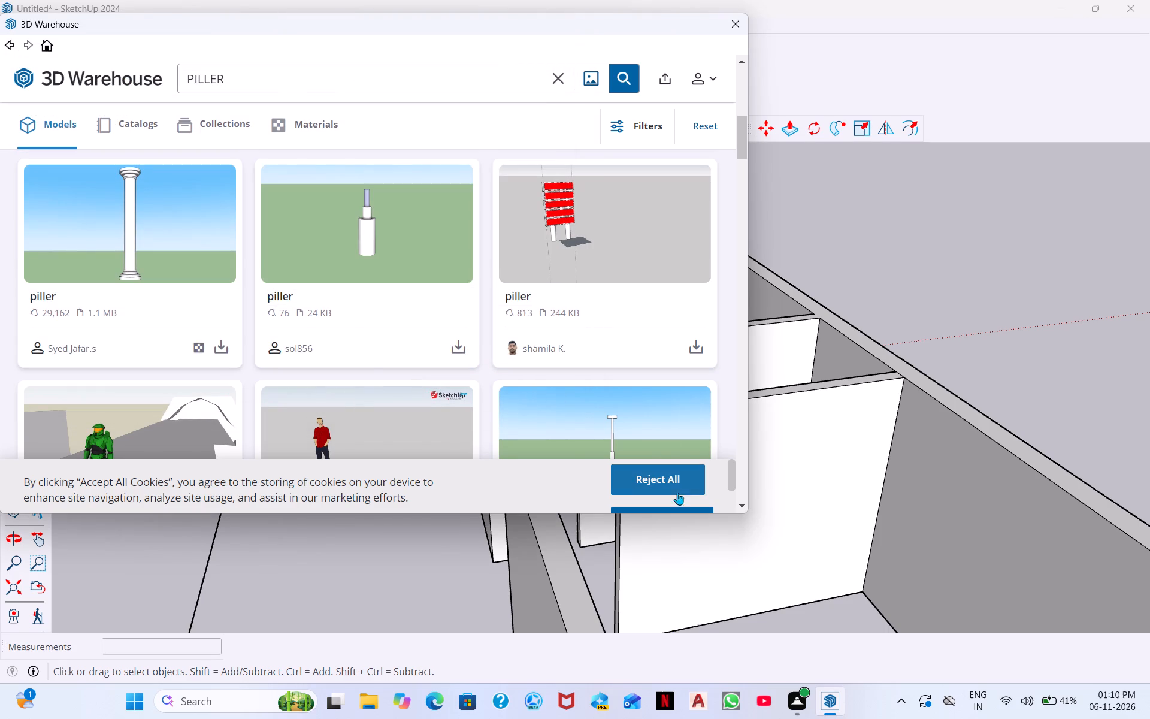
Look through further PILLER results in the 3D Warehouse for other suitable column models.
{"action": "scroll", "coordinate": [308, 334], "scroll_direction": "down", "scroll_amount": 6}
{"action": "scroll", "coordinate": [356, 317], "scroll_direction": "down", "scroll_amount": 8}
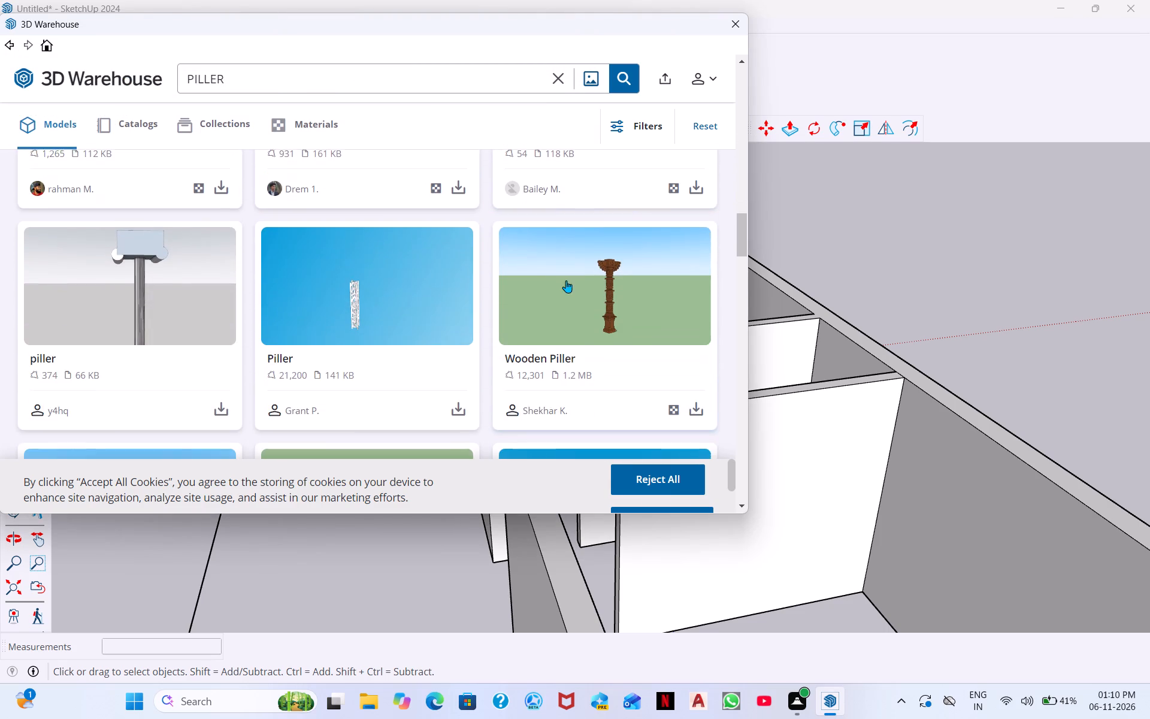
{"action": "scroll", "coordinate": [80, 235], "scroll_direction": "up", "scroll_amount": 5}
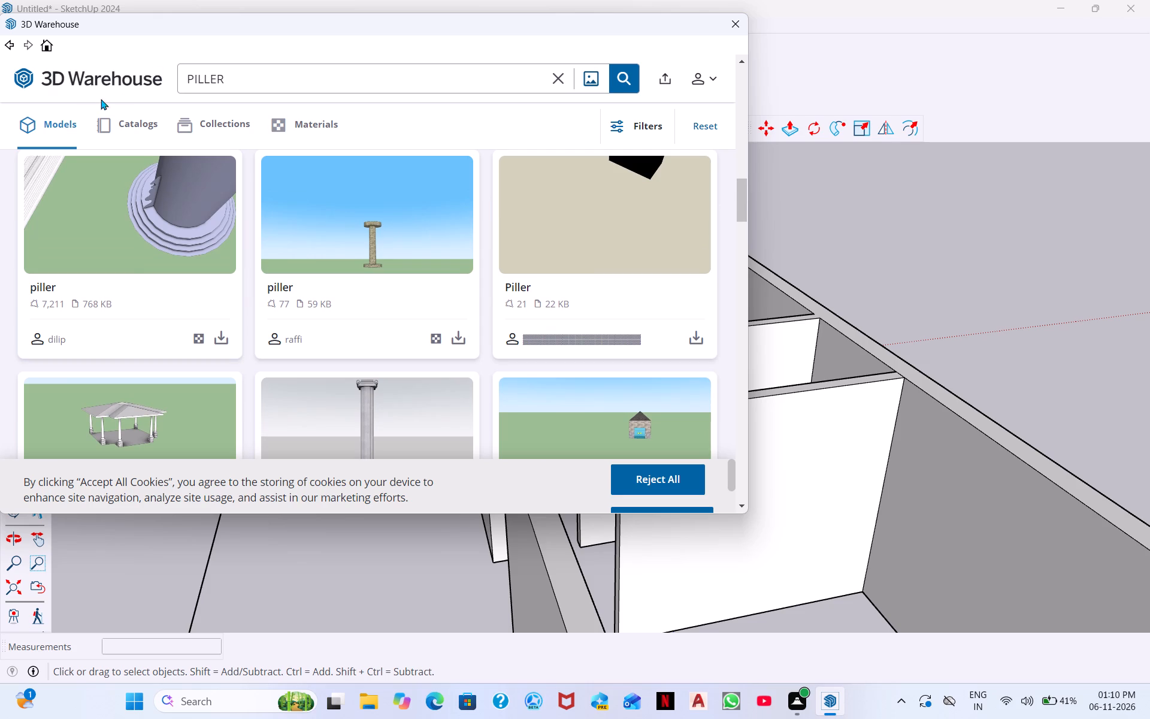
Return to the 3D Warehouse home page and look through its featured content, materials, catalogs and recent models.
{"action": "left_click", "coordinate": [47, 43]}
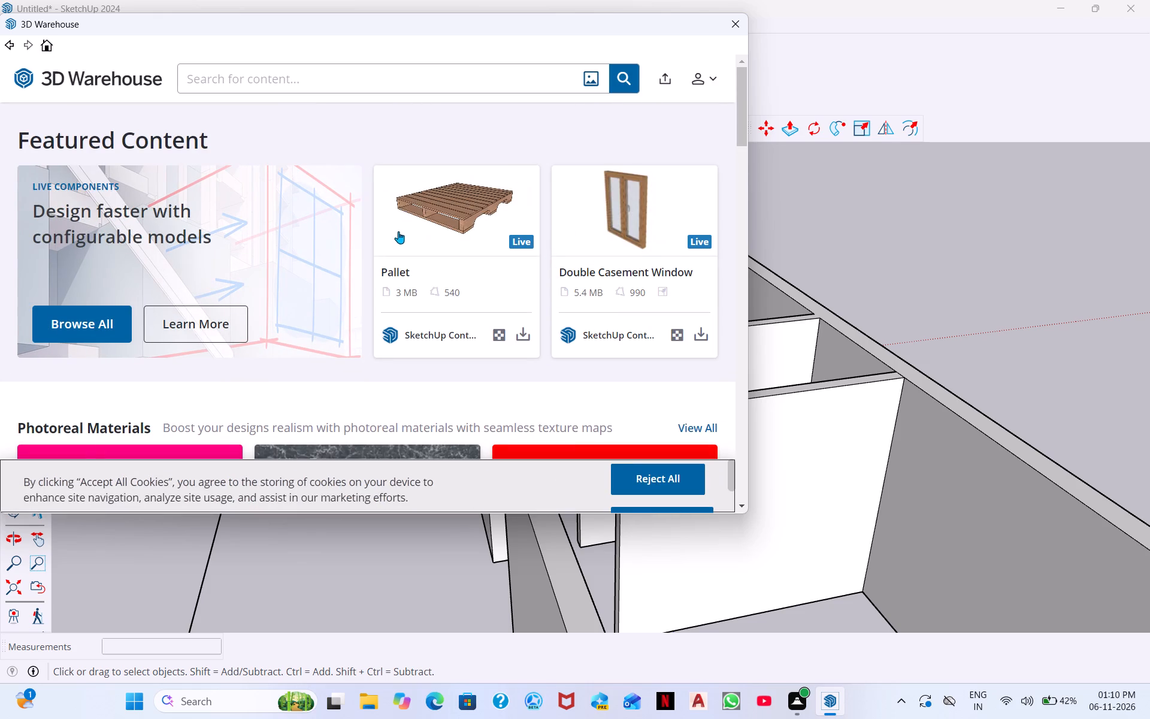
{"action": "scroll", "coordinate": [483, 256], "scroll_direction": "down", "scroll_amount": 6}
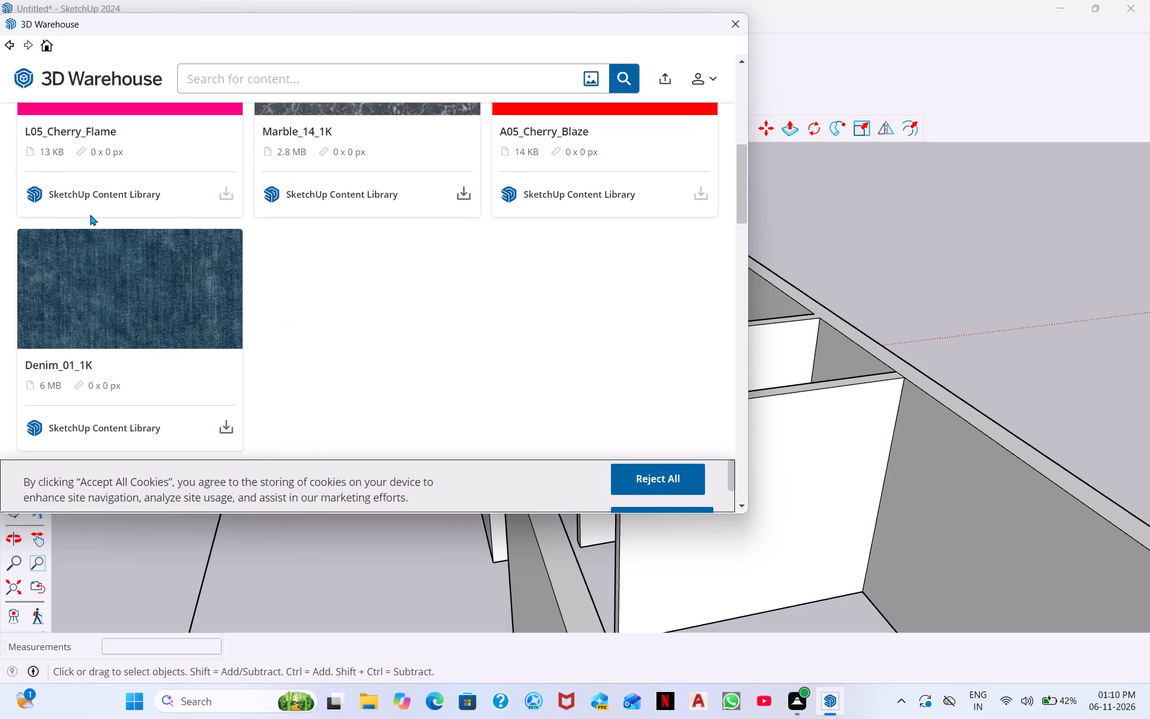
{"action": "scroll", "coordinate": [234, 262], "scroll_direction": "up", "scroll_amount": 3}
{"action": "scroll", "coordinate": [537, 253], "scroll_direction": "down", "scroll_amount": 2}
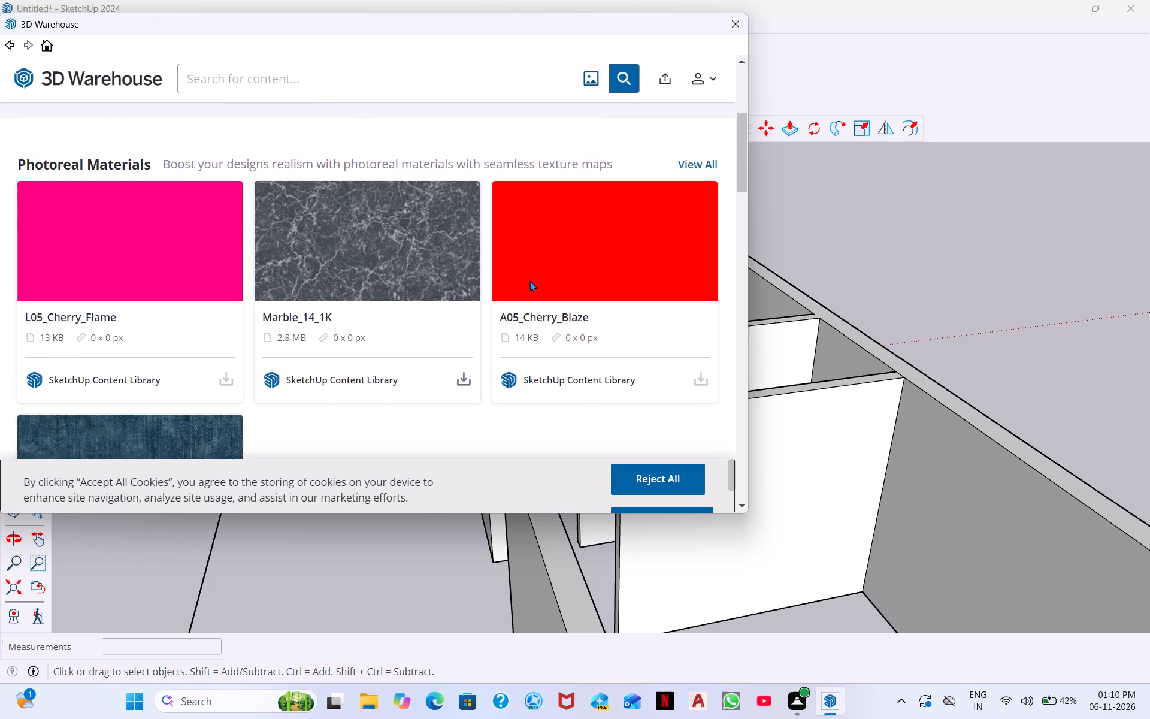
{"action": "scroll", "coordinate": [177, 319], "scroll_direction": "down", "scroll_amount": 7}
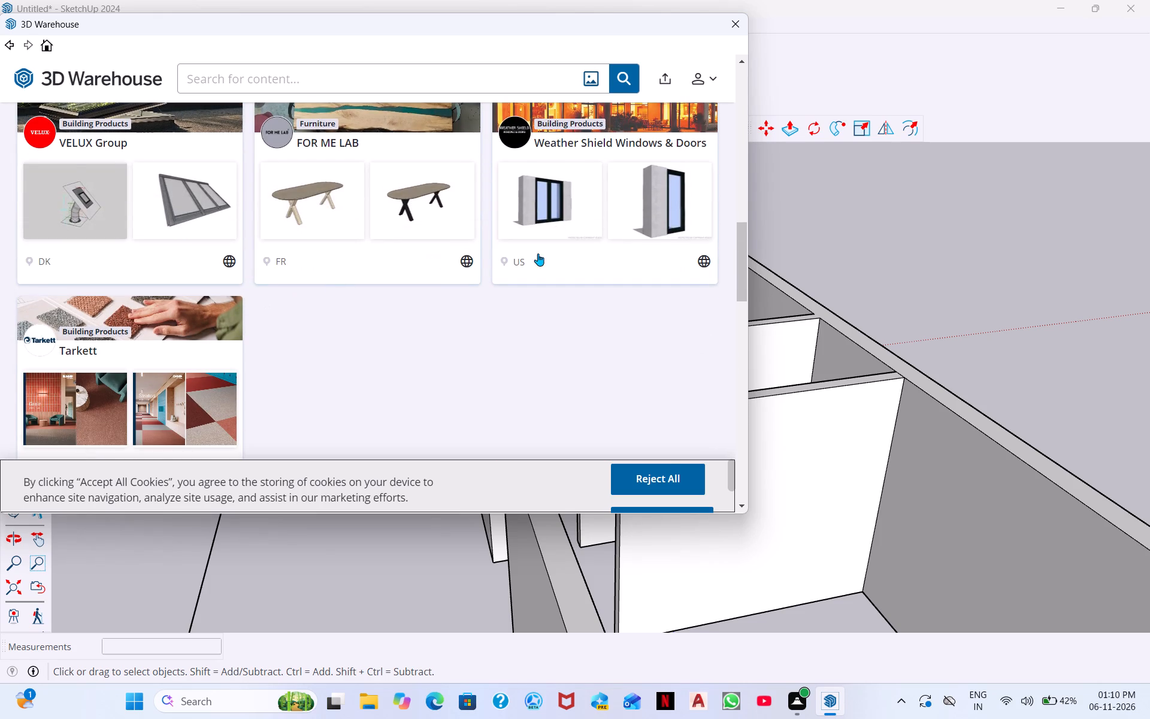
{"action": "scroll", "coordinate": [456, 291], "scroll_direction": "down", "scroll_amount": 2}
{"action": "scroll", "coordinate": [220, 317], "scroll_direction": "down", "scroll_amount": 6}
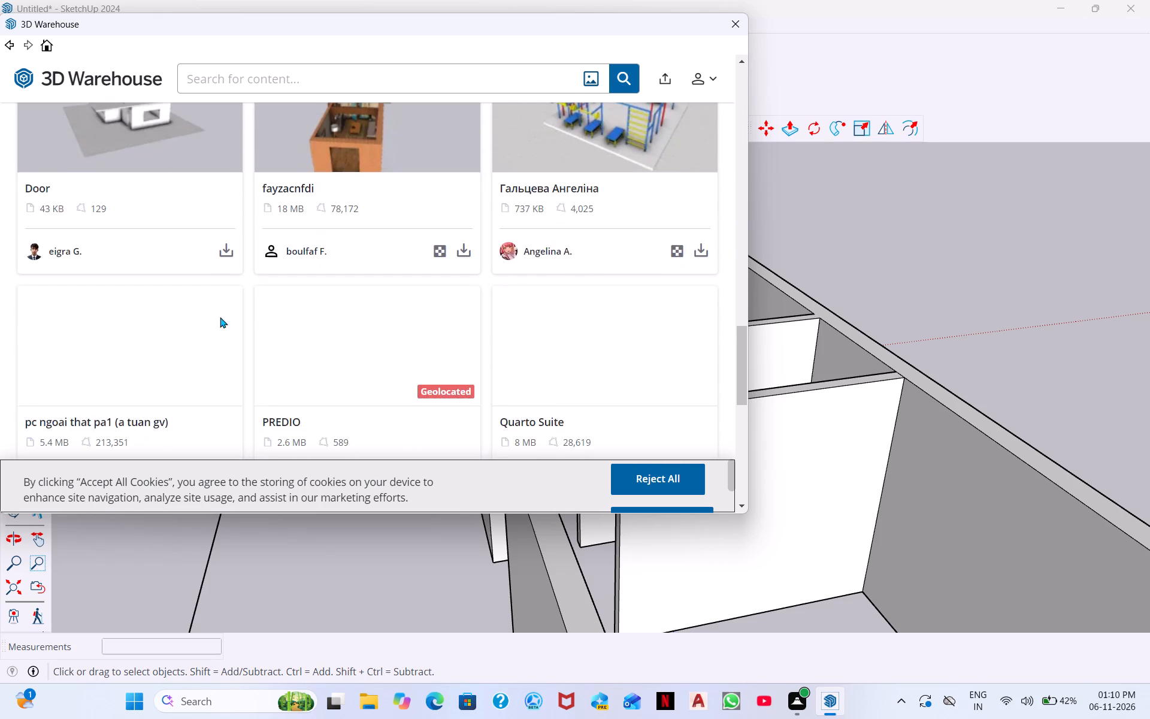
{"action": "scroll", "coordinate": [344, 316], "scroll_direction": "down", "scroll_amount": 9}
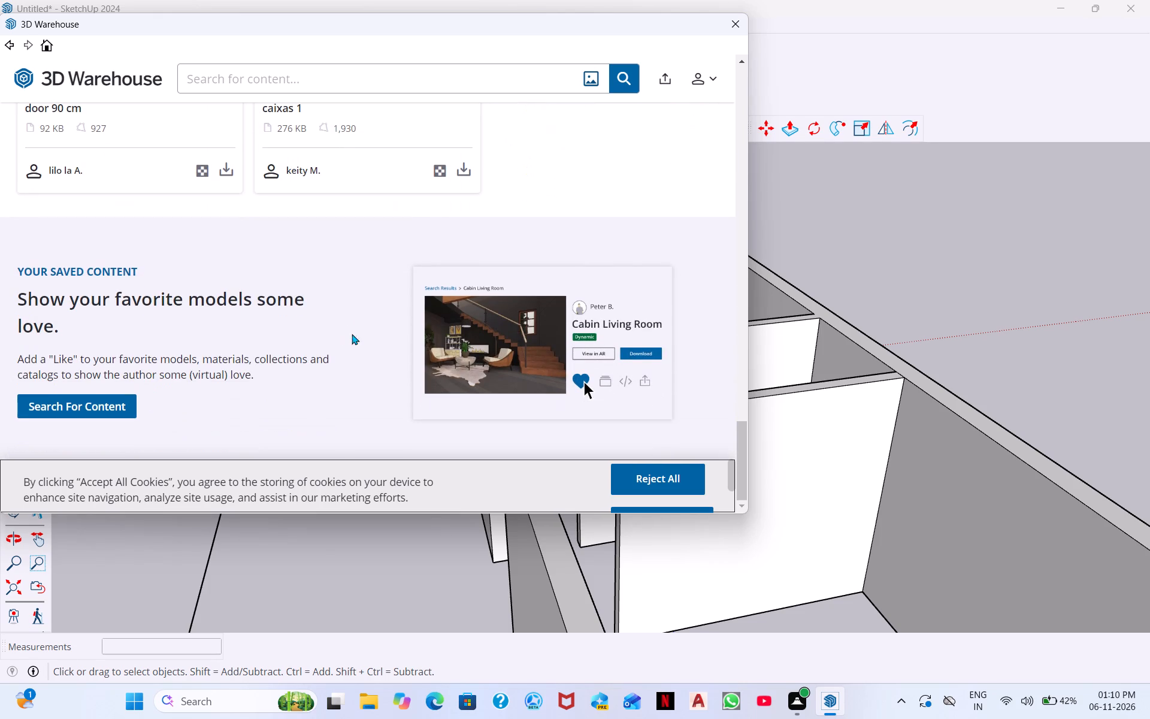
{"action": "scroll", "coordinate": [352, 334], "scroll_direction": "down", "scroll_amount": 7}
{"action": "scroll", "coordinate": [570, 324], "scroll_direction": "up", "scroll_amount": 3}
{"action": "scroll", "coordinate": [347, 235], "scroll_direction": "up", "scroll_amount": 4}
{"action": "scroll", "coordinate": [513, 256], "scroll_direction": "up", "scroll_amount": 2}
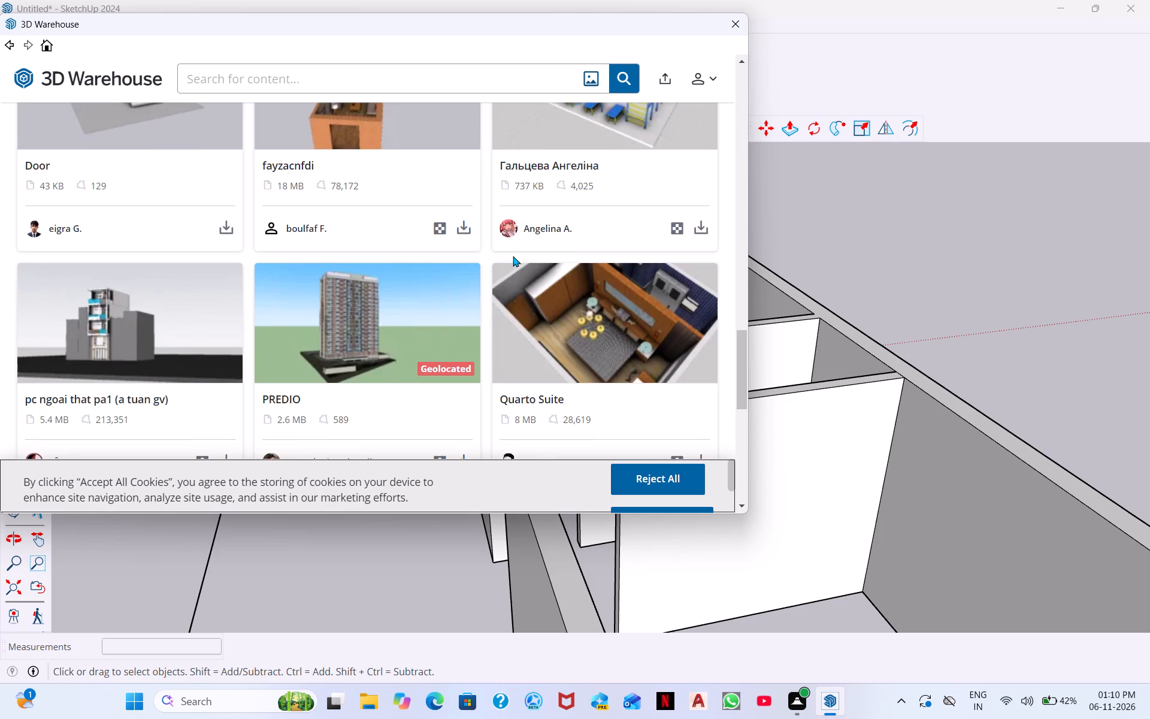
{"action": "scroll", "coordinate": [513, 256], "scroll_direction": "up", "scroll_amount": 3}
{"action": "scroll", "coordinate": [567, 251], "scroll_direction": "up", "scroll_amount": 10}
{"action": "scroll", "coordinate": [343, 220], "scroll_direction": "up", "scroll_amount": 5}
{"action": "scroll", "coordinate": [438, 222], "scroll_direction": "up", "scroll_amount": 5}
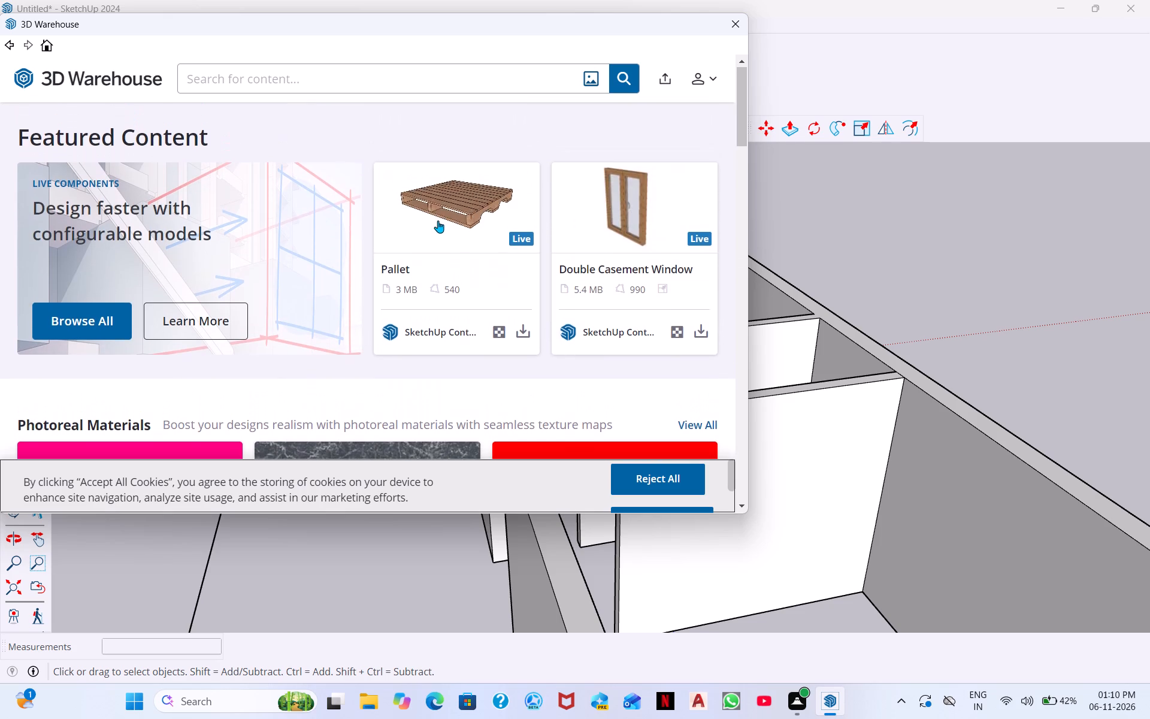
{"action": "scroll", "coordinate": [672, 260], "scroll_direction": "down", "scroll_amount": 3}
{"action": "scroll", "coordinate": [672, 260], "scroll_direction": "up", "scroll_amount": 4}
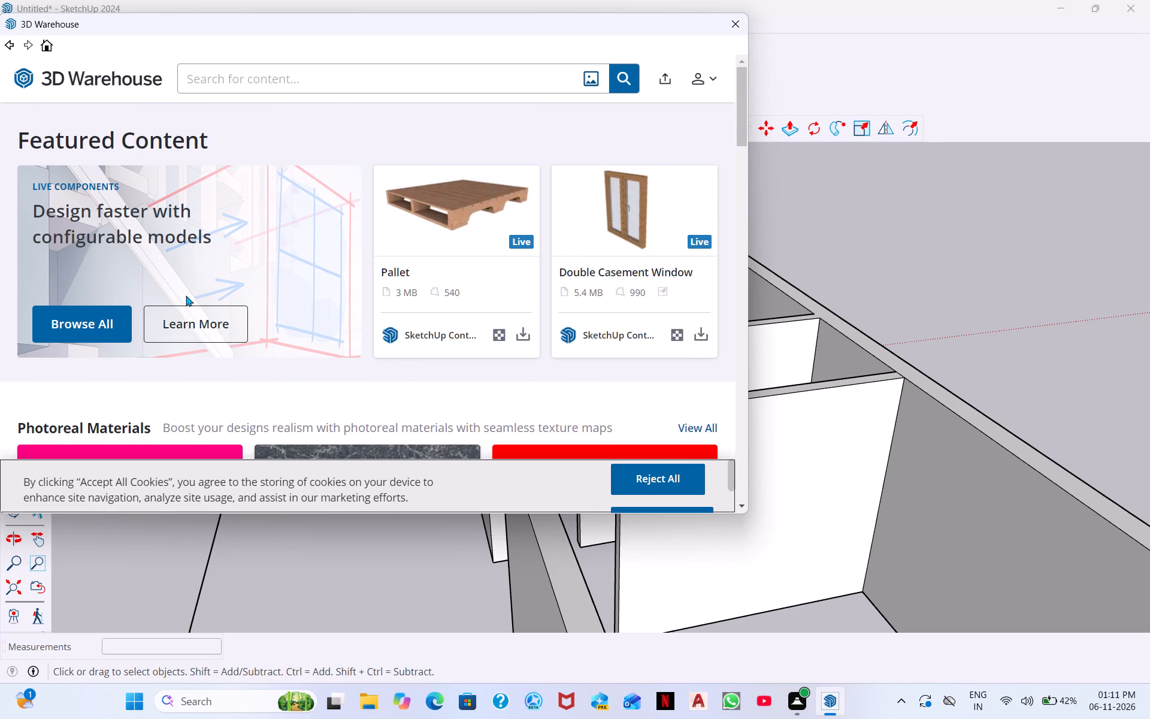
Browse all Live Components collections by SketchUp, checking the Ceilings collection and returning to the 3D Models collection list.
{"action": "left_click", "coordinate": [113, 319]}
{"action": "scroll", "coordinate": [298, 230], "scroll_direction": "down", "scroll_amount": 2}
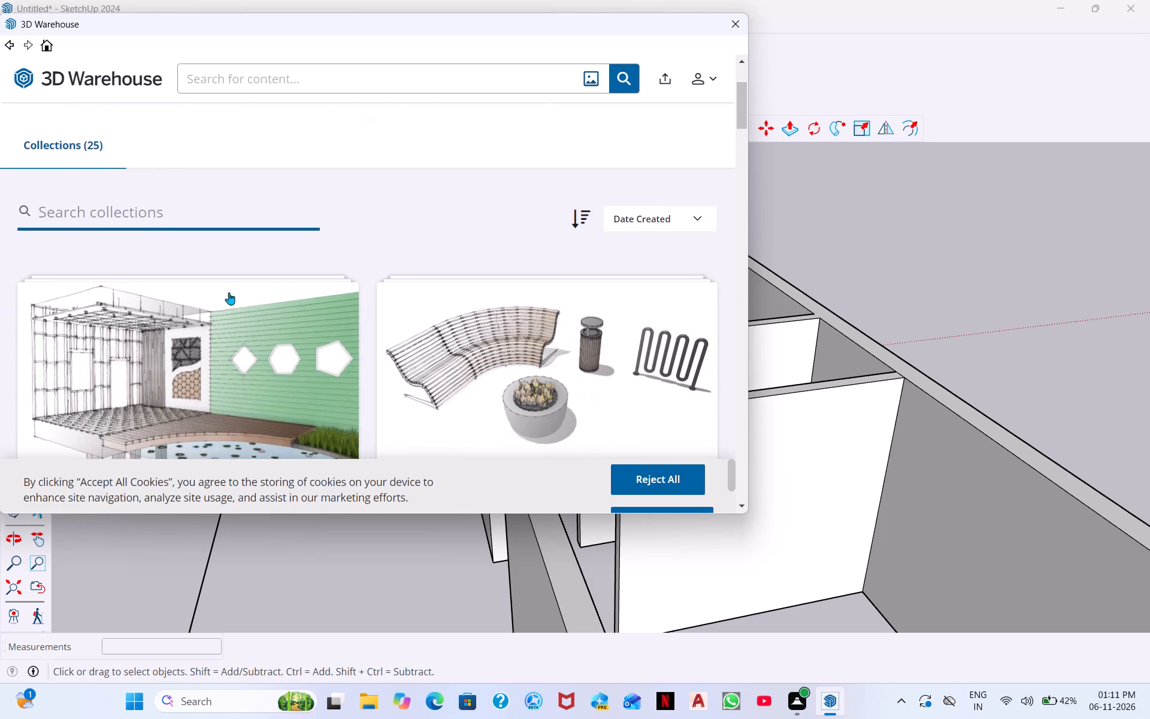
{"action": "scroll", "coordinate": [229, 292], "scroll_direction": "down", "scroll_amount": 3}
{"action": "scroll", "coordinate": [532, 270], "scroll_direction": "down", "scroll_amount": 1}
{"action": "scroll", "coordinate": [220, 386], "scroll_direction": "down", "scroll_amount": 2}
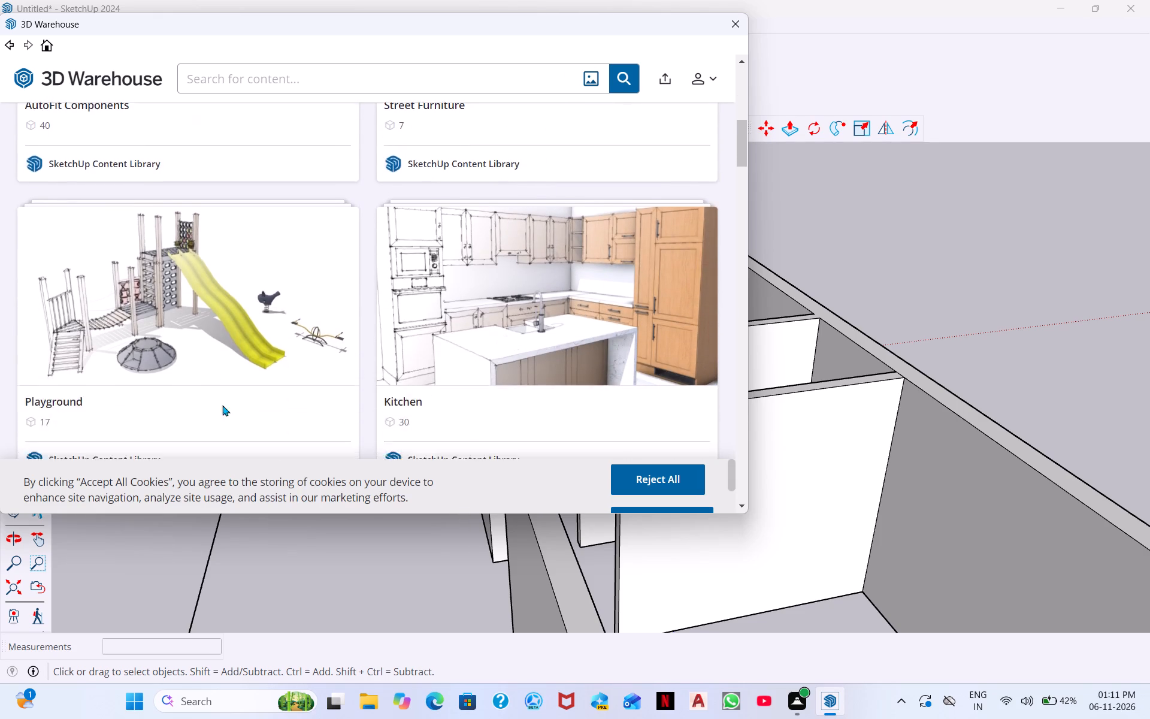
{"action": "scroll", "coordinate": [431, 357], "scroll_direction": "down", "scroll_amount": 5}
{"action": "scroll", "coordinate": [505, 306], "scroll_direction": "down", "scroll_amount": 3}
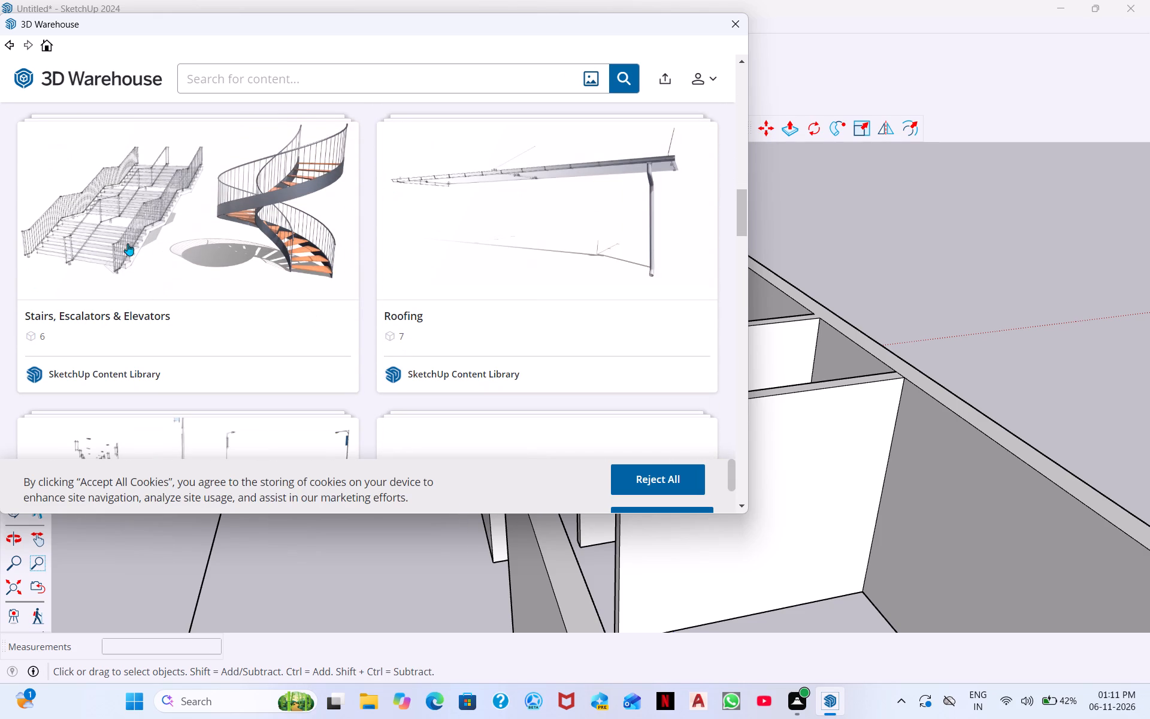
{"action": "scroll", "coordinate": [326, 293], "scroll_direction": "down", "scroll_amount": 9}
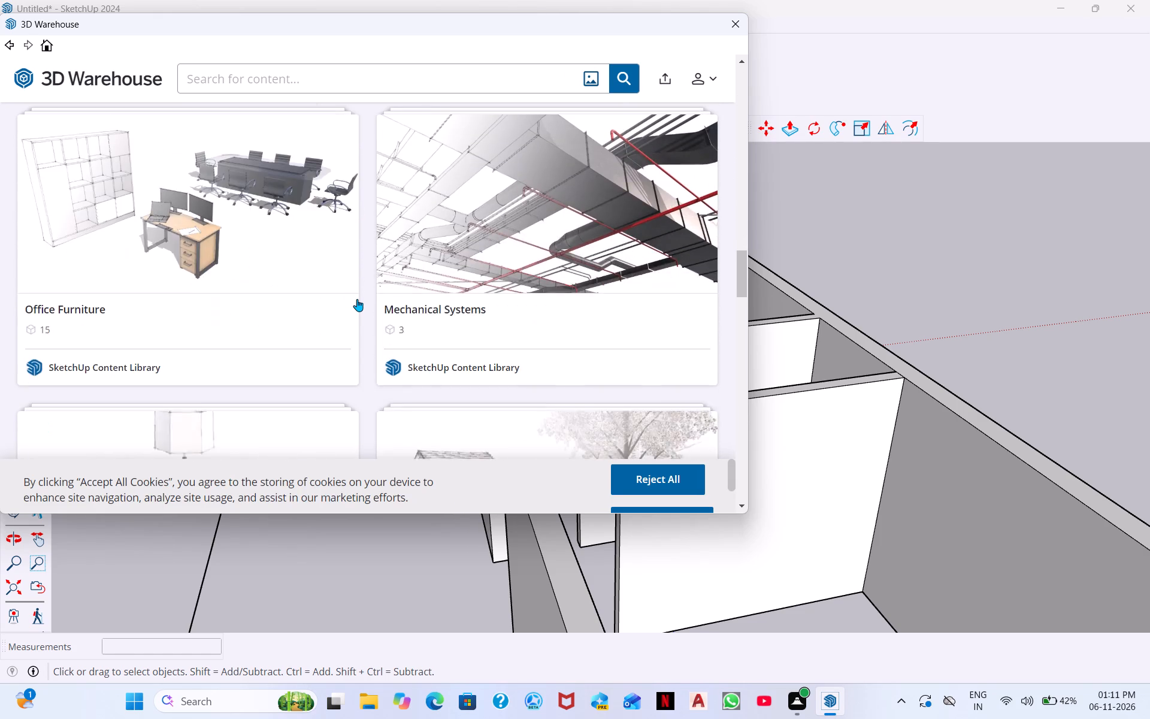
{"action": "scroll", "coordinate": [357, 299], "scroll_direction": "down", "scroll_amount": 9}
{"action": "middle_click_drag", "start_coordinate": [482, 293], "coordinate": [477, 303]}
{"action": "scroll", "coordinate": [479, 299], "scroll_direction": "down", "scroll_amount": 2}
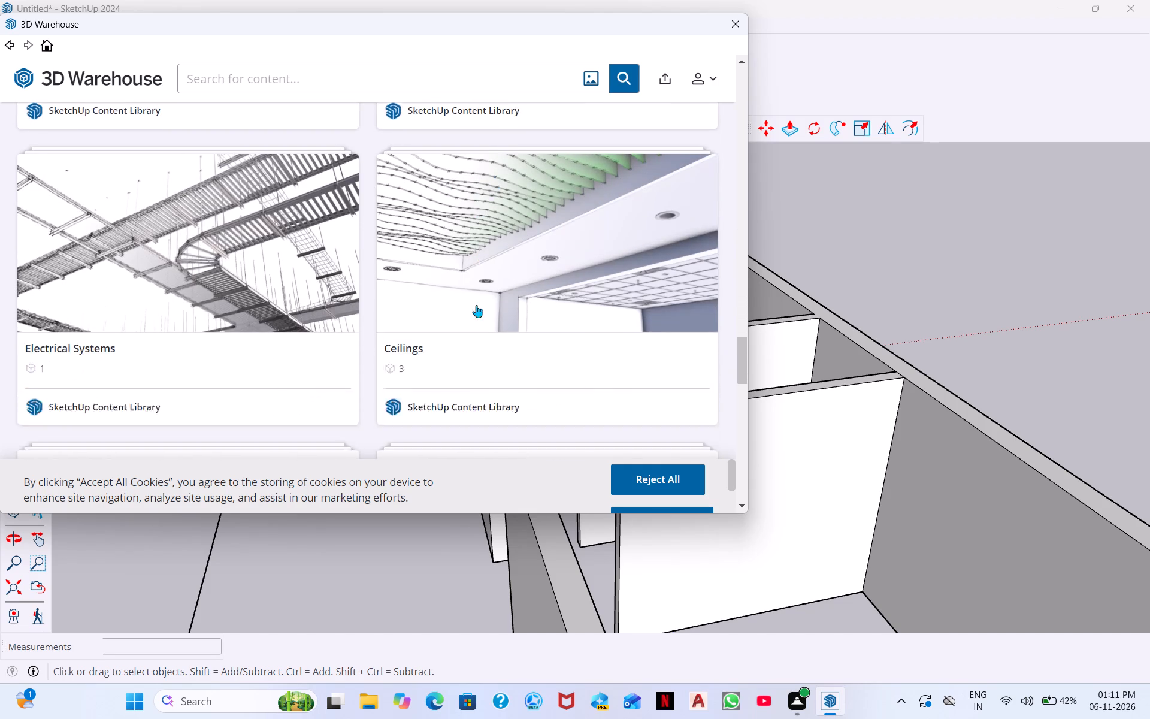
{"action": "scroll", "coordinate": [476, 305], "scroll_direction": "down", "scroll_amount": 4}
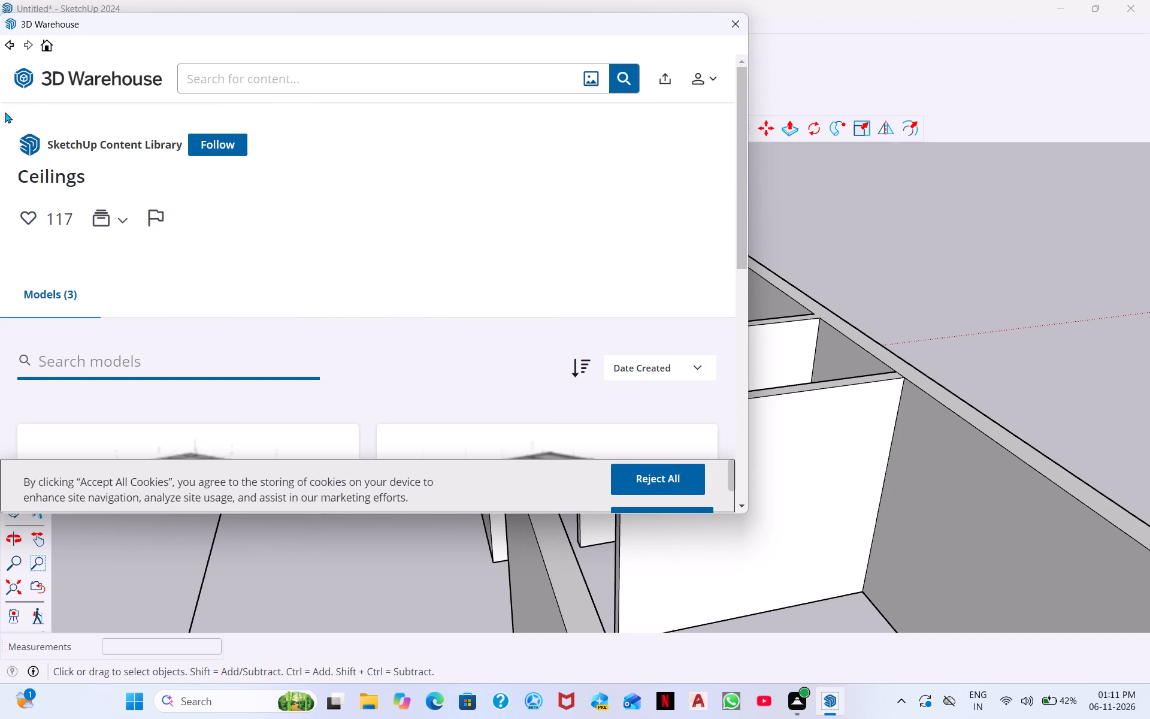
{"action": "left_click", "coordinate": [6, 38]}
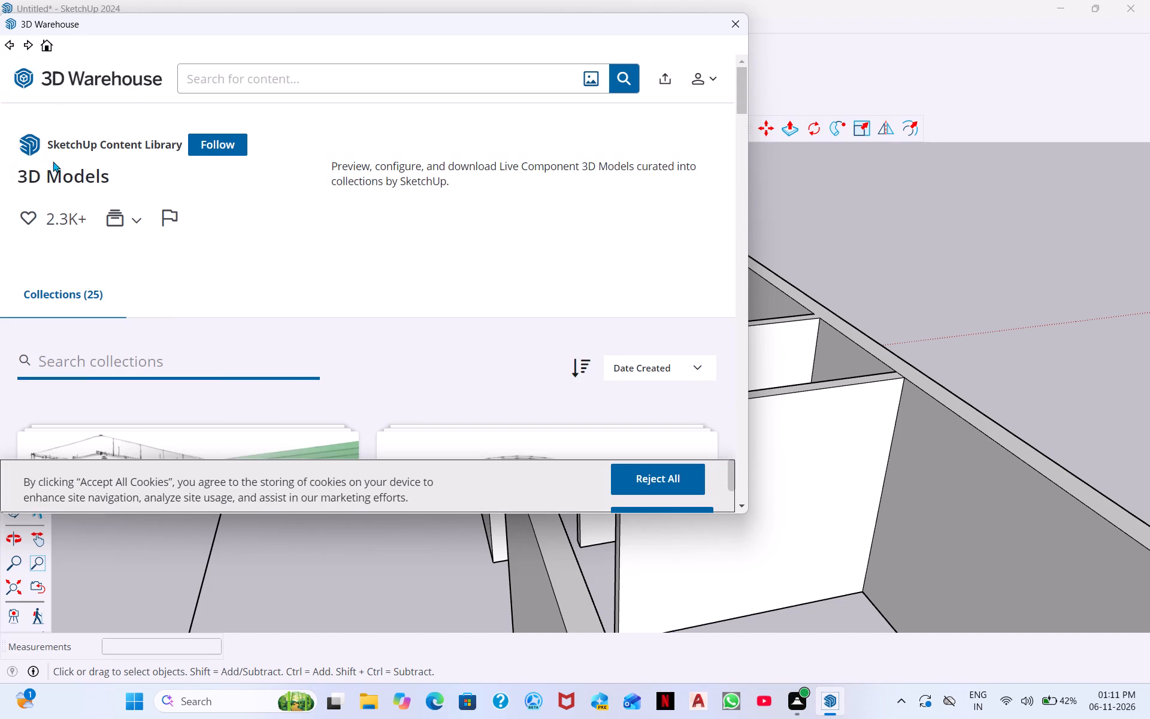
{"action": "scroll", "coordinate": [462, 368], "scroll_direction": "down", "scroll_amount": 3}
{"action": "scroll", "coordinate": [313, 289], "scroll_direction": "up", "scroll_amount": 3}
{"action": "scroll", "coordinate": [50, 171], "scroll_direction": "up", "scroll_amount": 4}
Start a new content search in the 3D Warehouse from the 3D Models collection page.
{"action": "left_click", "coordinate": [267, 94]}
{"action": "left_click", "coordinate": [216, 92]}
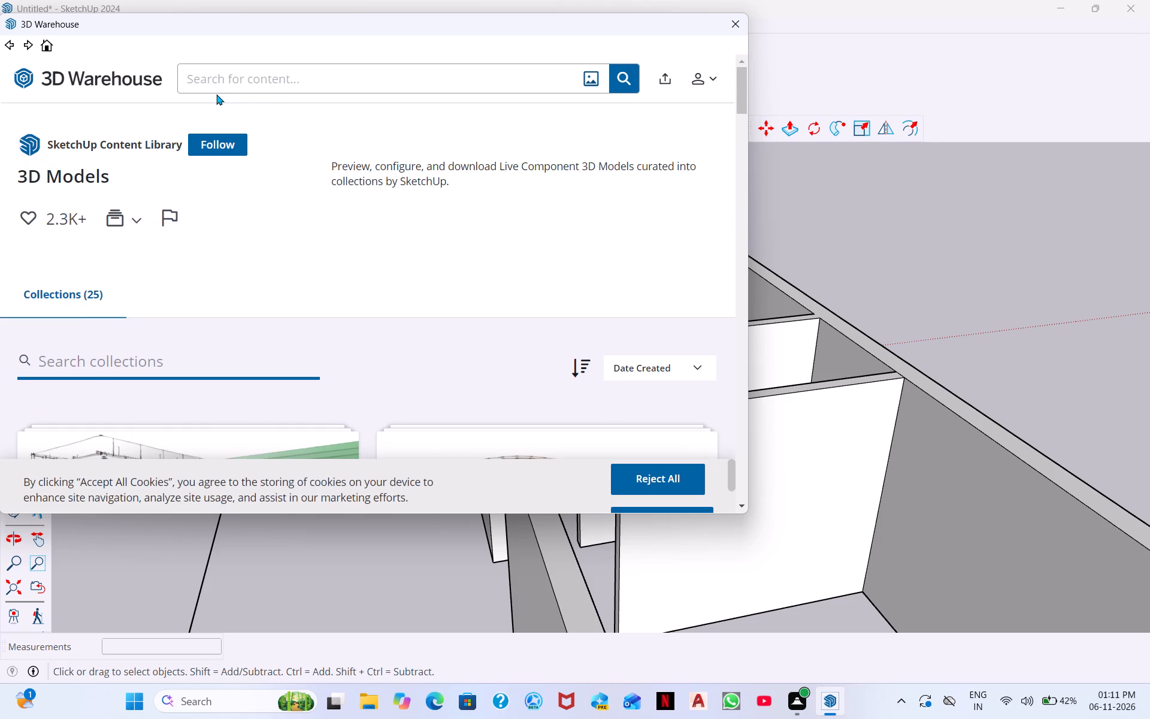
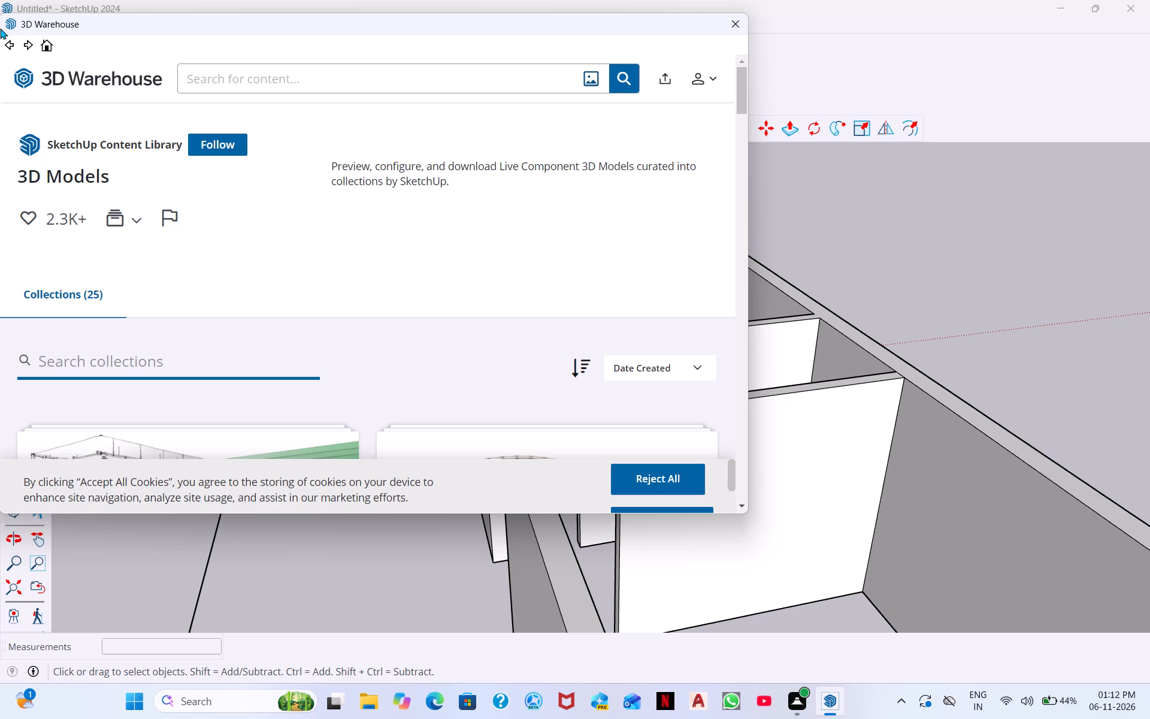
Search the 3D Warehouse for models matching TRUSS.
{"action": "key", "text": "t"}
{"action": "type", "text": "RUS"}
{"action": "key", "text": "space"}
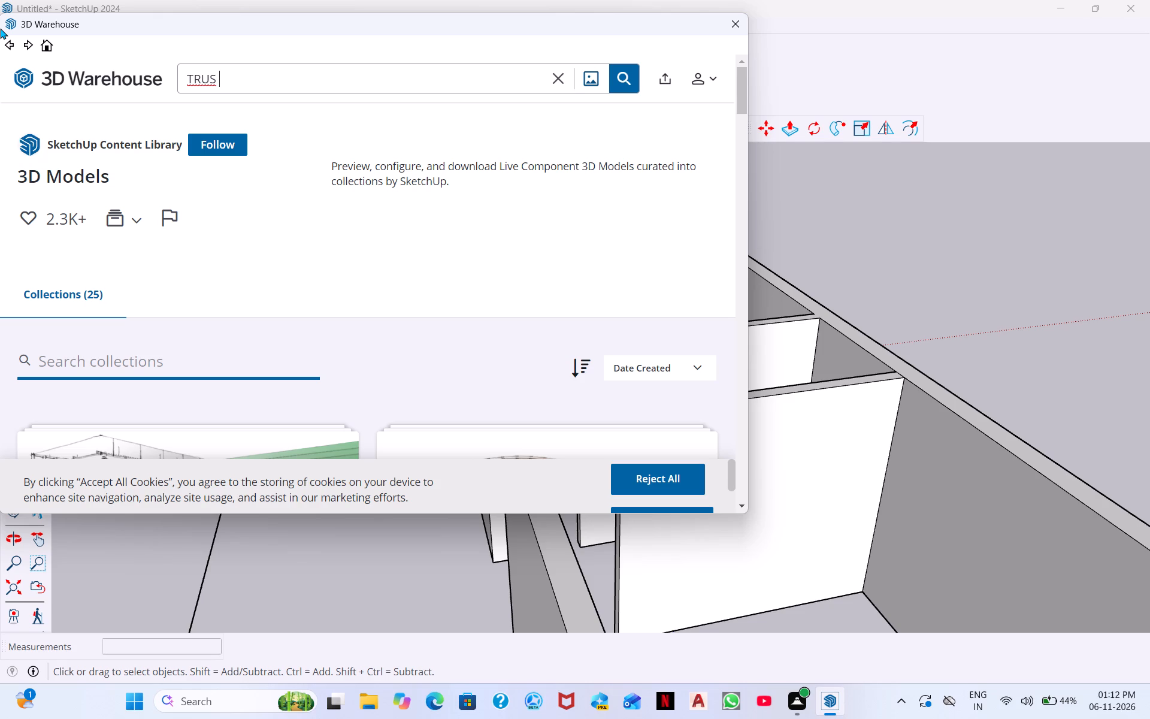
{"action": "key", "text": "Return"}
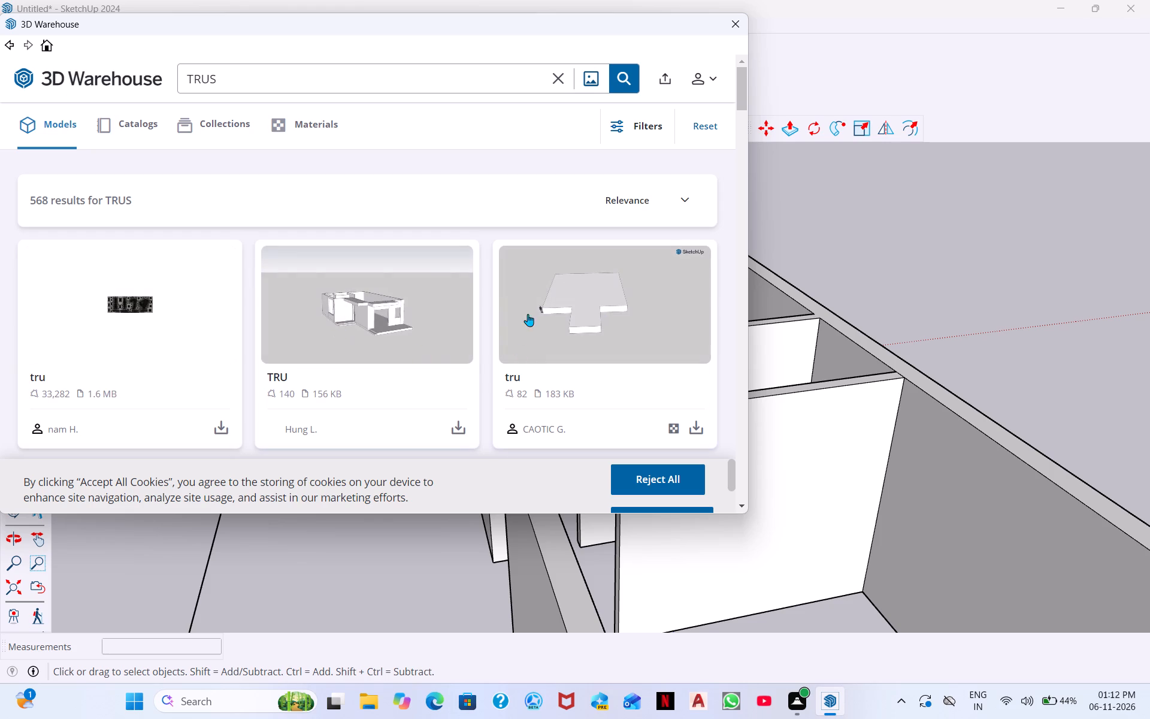
{"action": "middle_click_drag", "start_coordinate": [455, 393], "coordinate": [449, 335]}
{"action": "scroll", "coordinate": [444, 348], "scroll_direction": "down", "scroll_amount": 4}
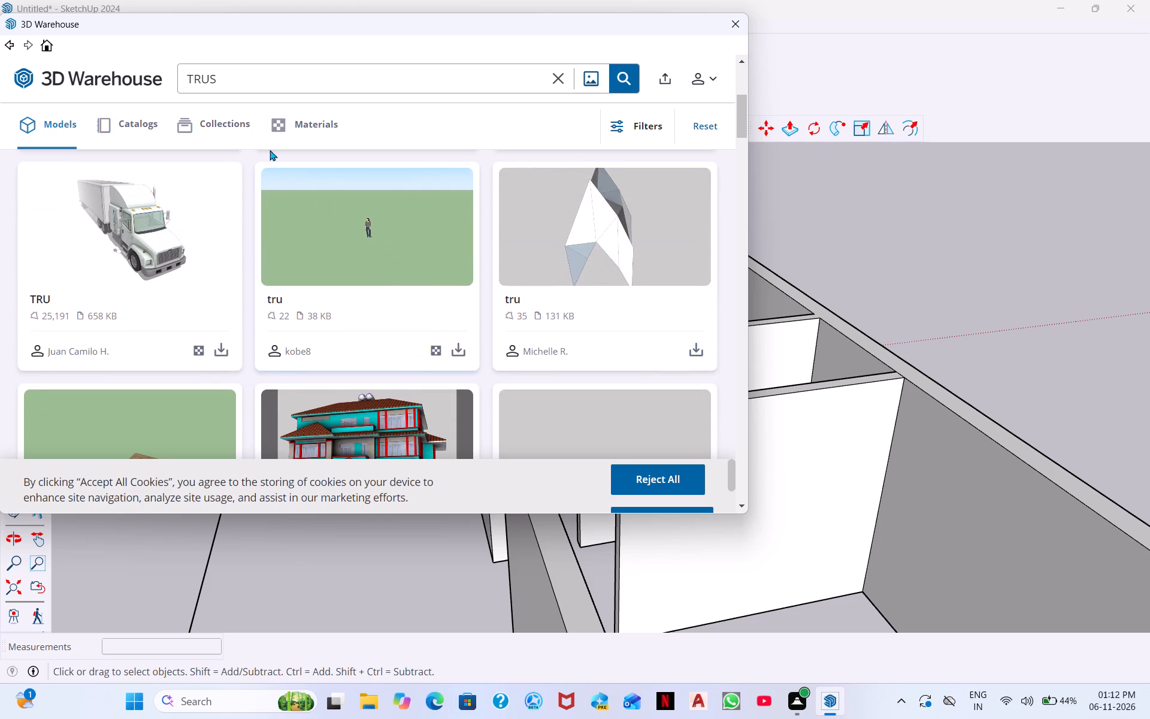
{"action": "left_click", "coordinate": [224, 81]}
{"action": "key", "text": "s"}
{"action": "key", "text": "Return"}
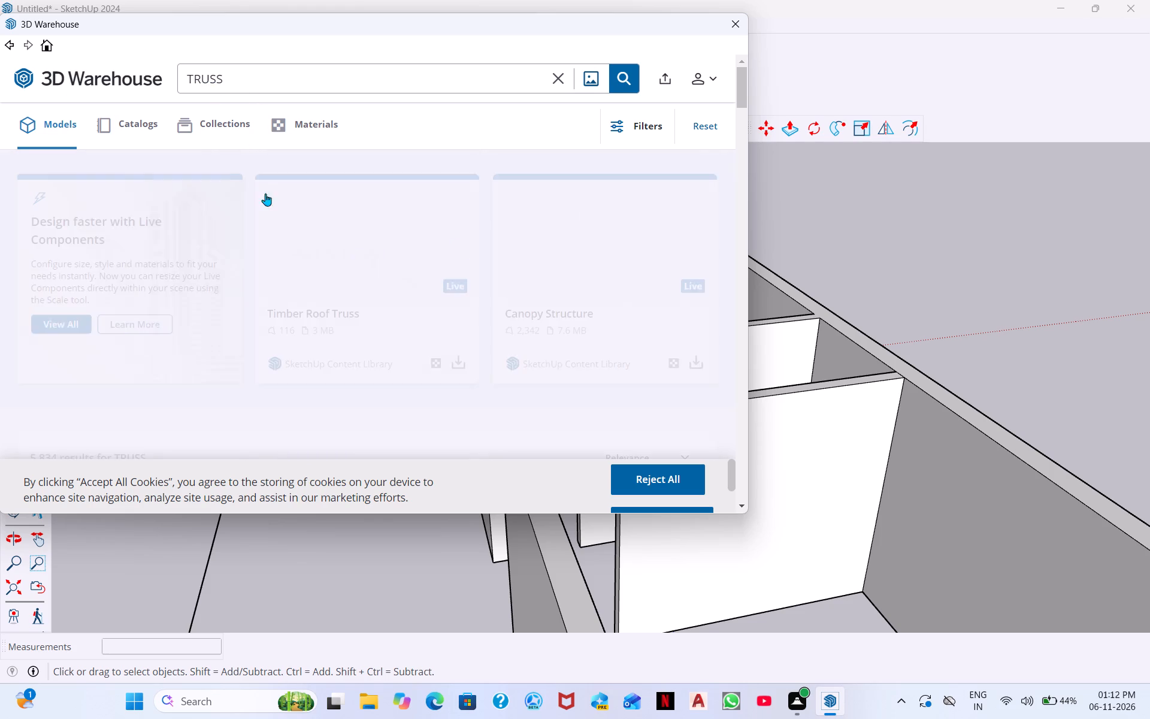
Browse the TRUSS search results and compare model thumbnails to find a suitable truss for the building.
{"action": "scroll", "coordinate": [561, 310], "scroll_direction": "down", "scroll_amount": 2}
{"action": "scroll", "coordinate": [387, 325], "scroll_direction": "down", "scroll_amount": 3}
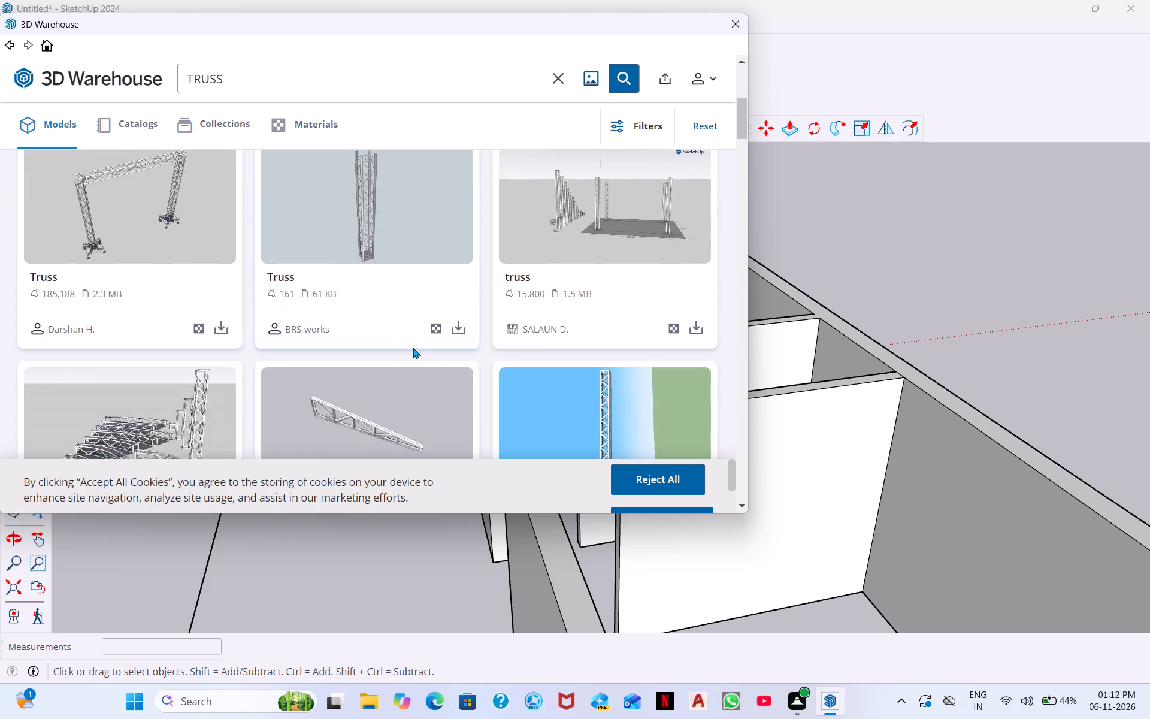
{"action": "scroll", "coordinate": [353, 344], "scroll_direction": "down", "scroll_amount": 10}
{"action": "scroll", "coordinate": [403, 318], "scroll_direction": "down", "scroll_amount": 3}
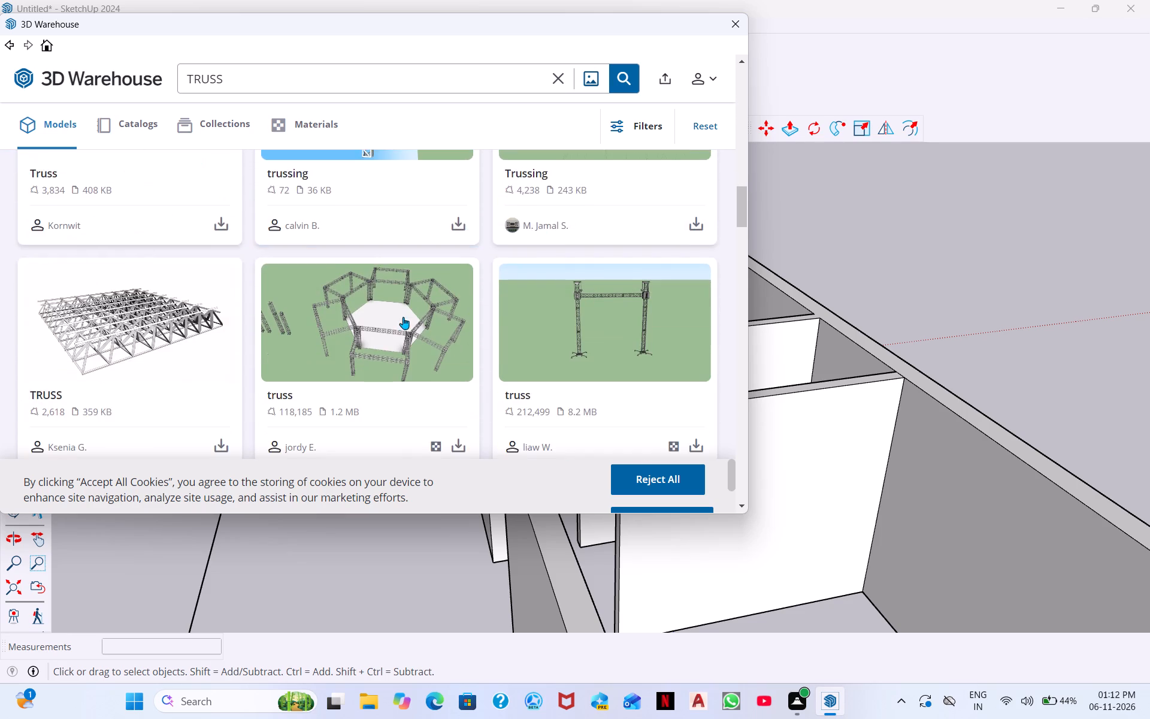
{"action": "scroll", "coordinate": [403, 317], "scroll_direction": "down", "scroll_amount": 5}
{"action": "scroll", "coordinate": [371, 323], "scroll_direction": "up", "scroll_amount": 7}
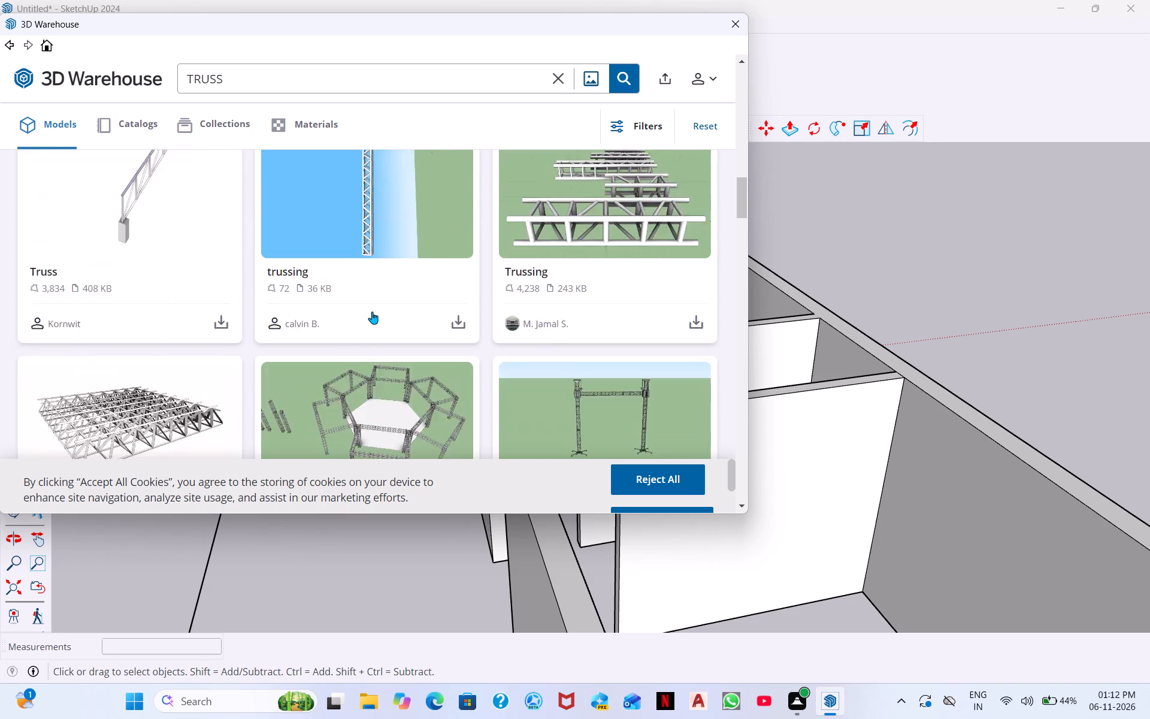
{"action": "scroll", "coordinate": [327, 176], "scroll_direction": "up", "scroll_amount": 4}
{"action": "scroll", "coordinate": [415, 336], "scroll_direction": "up", "scroll_amount": 3}
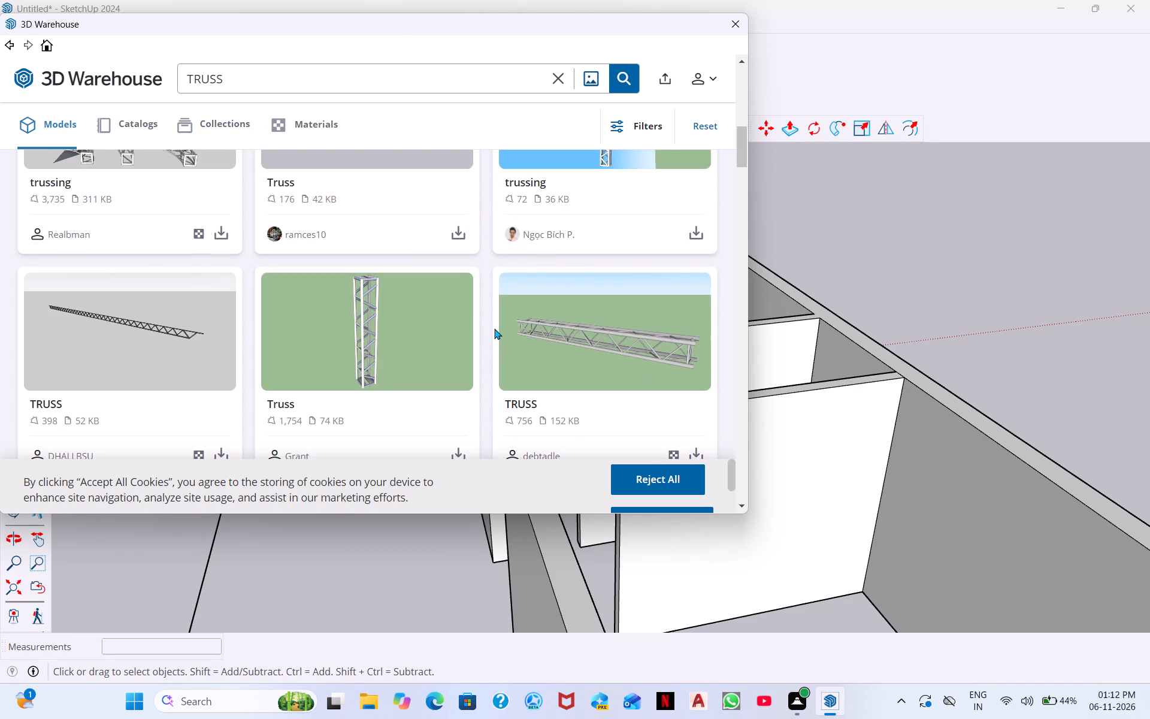
{"action": "scroll", "coordinate": [494, 328], "scroll_direction": "down", "scroll_amount": 3}
{"action": "scroll", "coordinate": [435, 319], "scroll_direction": "down", "scroll_amount": 2}
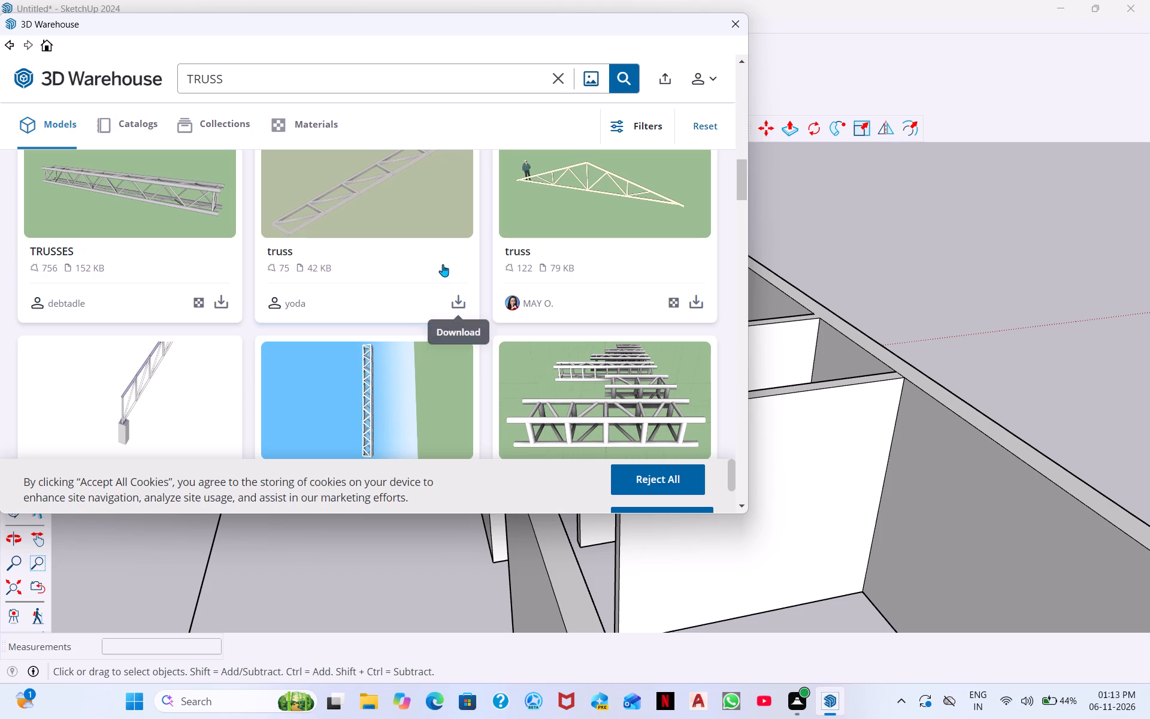
{"action": "scroll", "coordinate": [248, 291], "scroll_direction": "up", "scroll_amount": 1}
{"action": "scroll", "coordinate": [247, 286], "scroll_direction": "down", "scroll_amount": 3}
{"action": "scroll", "coordinate": [400, 255], "scroll_direction": "down", "scroll_amount": 5}
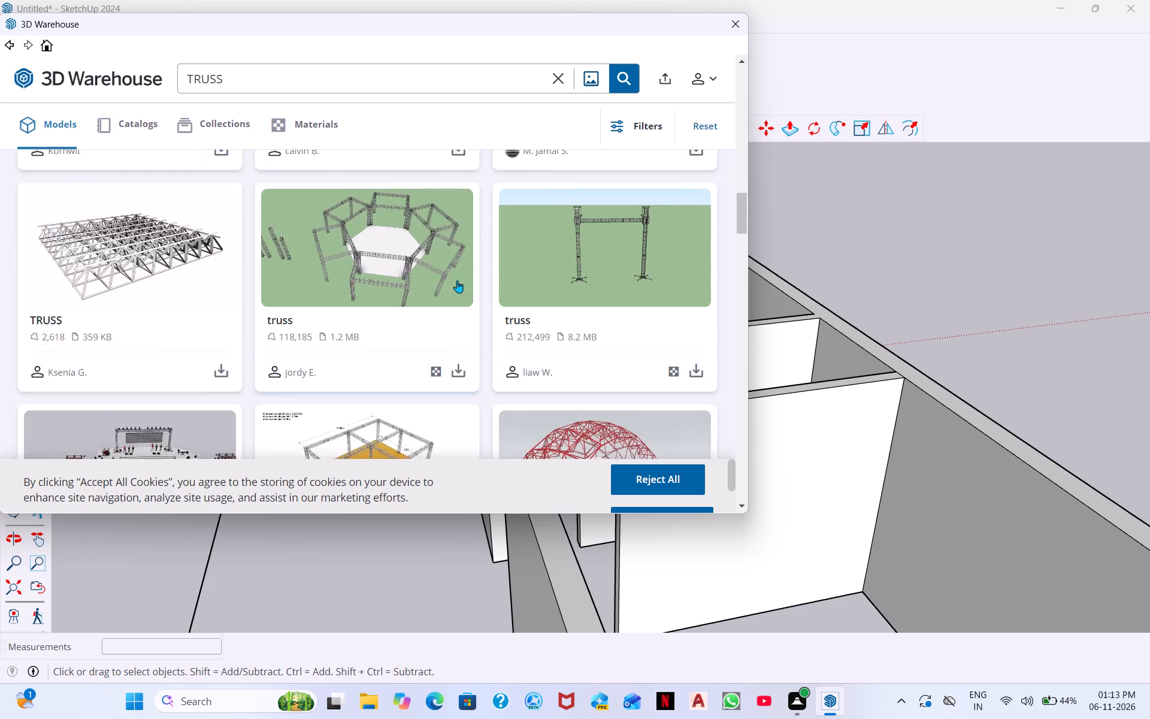
{"action": "scroll", "coordinate": [457, 280], "scroll_direction": "down", "scroll_amount": 2}
{"action": "scroll", "coordinate": [342, 309], "scroll_direction": "down", "scroll_amount": 3}
{"action": "scroll", "coordinate": [433, 285], "scroll_direction": "down", "scroll_amount": 3}
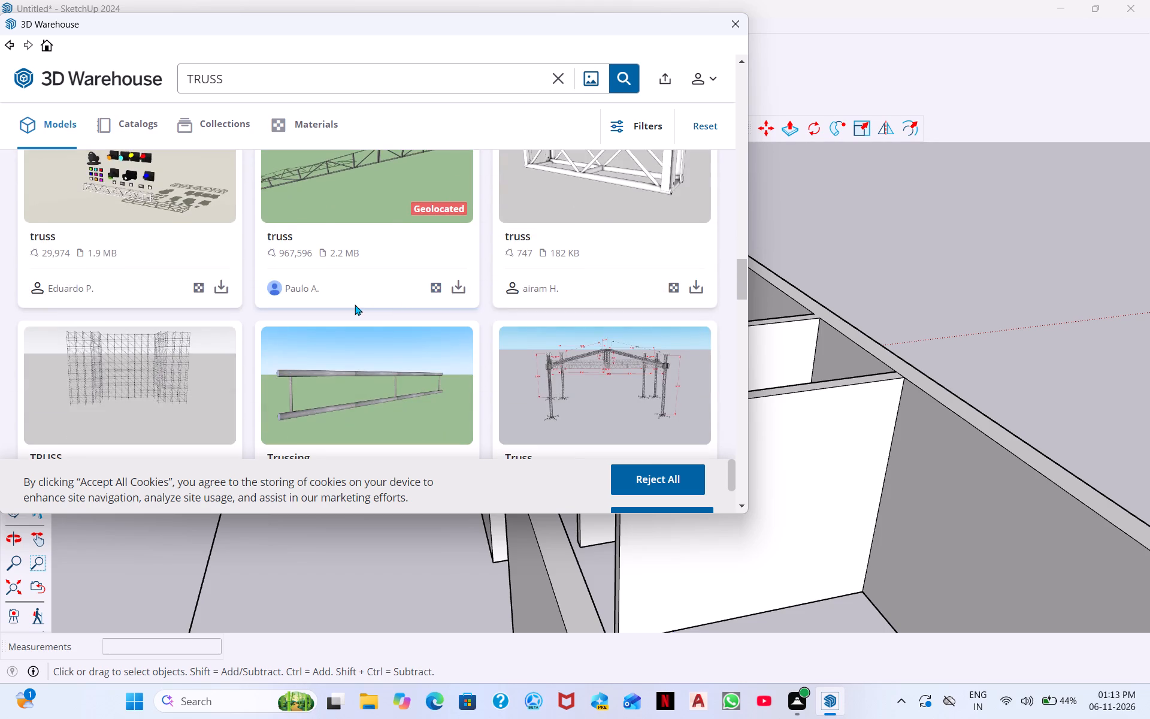
{"action": "scroll", "coordinate": [355, 304], "scroll_direction": "down", "scroll_amount": 11}
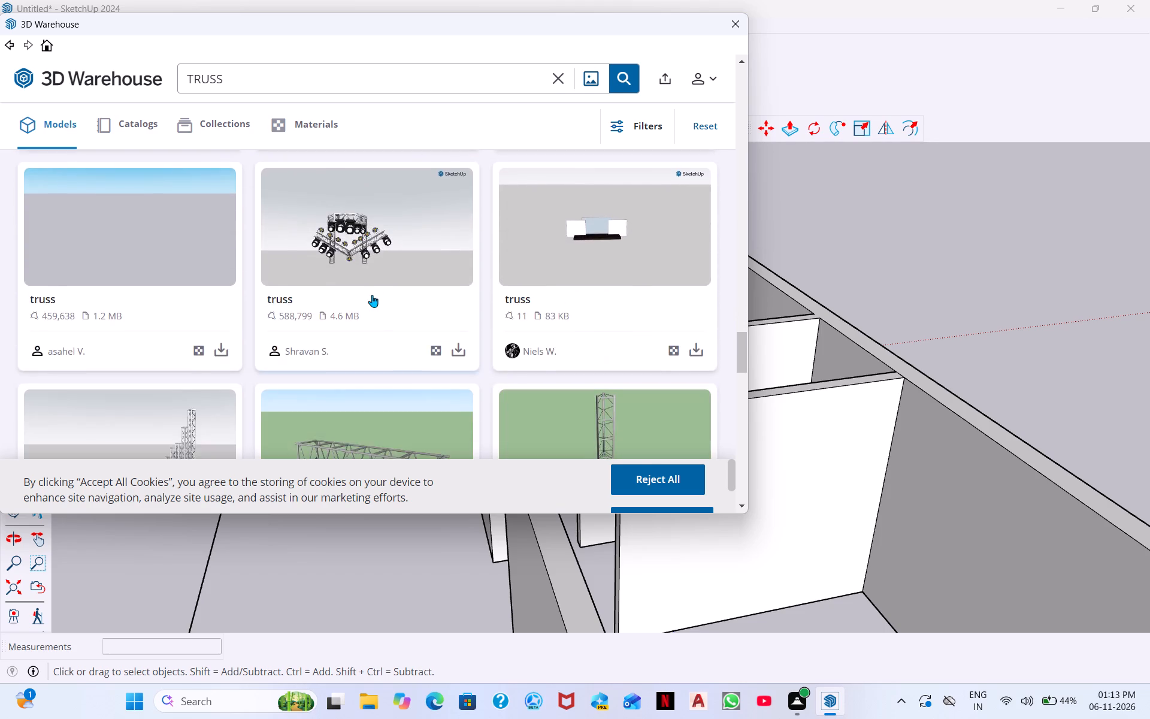
{"action": "scroll", "coordinate": [372, 295], "scroll_direction": "down", "scroll_amount": 4}
{"action": "scroll", "coordinate": [489, 268], "scroll_direction": "down", "scroll_amount": 3}
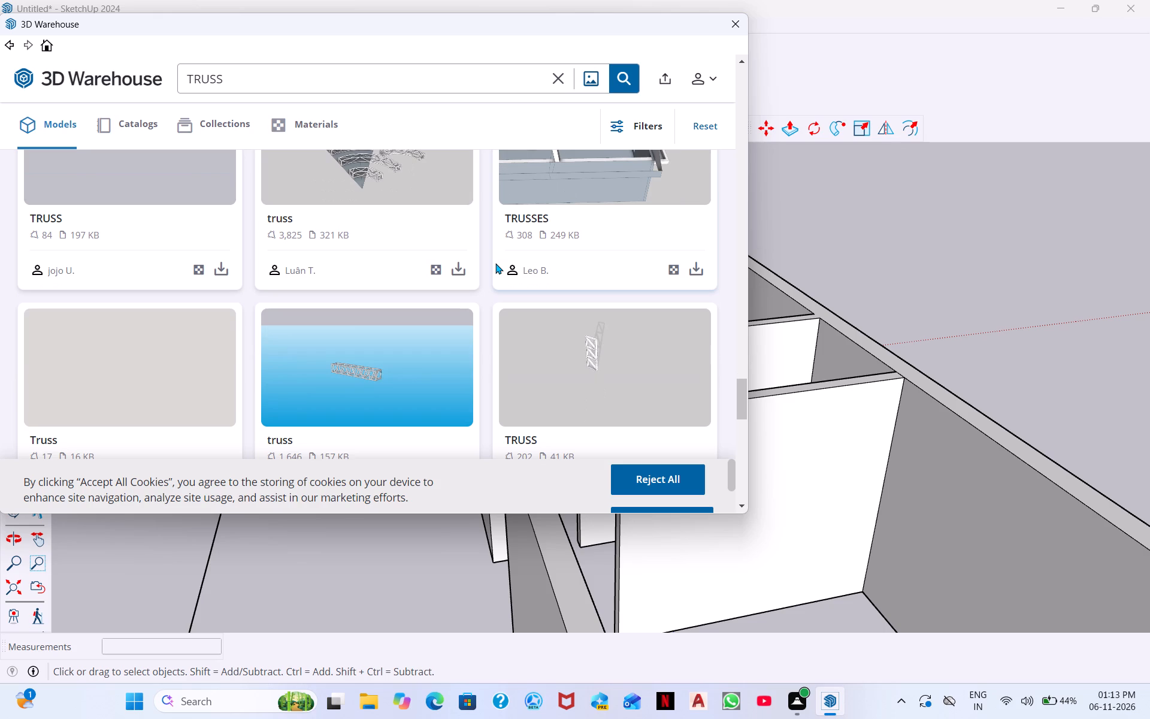
{"action": "scroll", "coordinate": [413, 265], "scroll_direction": "down", "scroll_amount": 3}
{"action": "scroll", "coordinate": [376, 286], "scroll_direction": "up", "scroll_amount": 6}
{"action": "scroll", "coordinate": [376, 281], "scroll_direction": "down", "scroll_amount": 2}
{"action": "scroll", "coordinate": [456, 265], "scroll_direction": "down", "scroll_amount": 4}
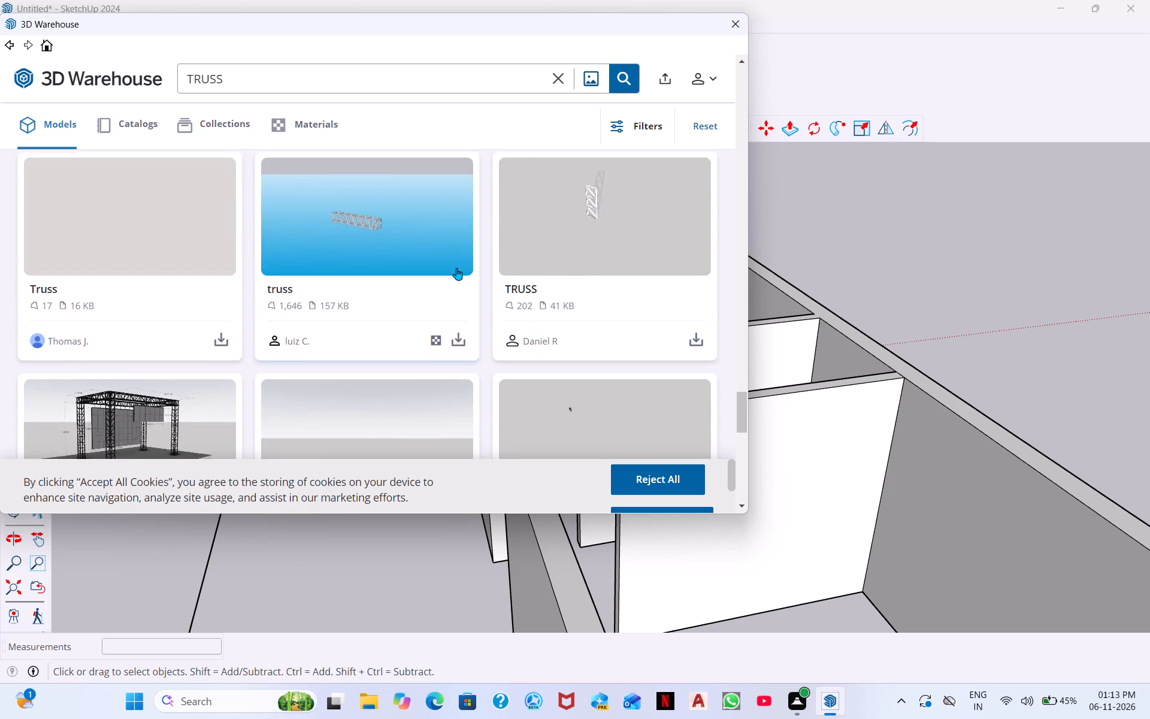
{"action": "scroll", "coordinate": [456, 268], "scroll_direction": "down", "scroll_amount": 2}
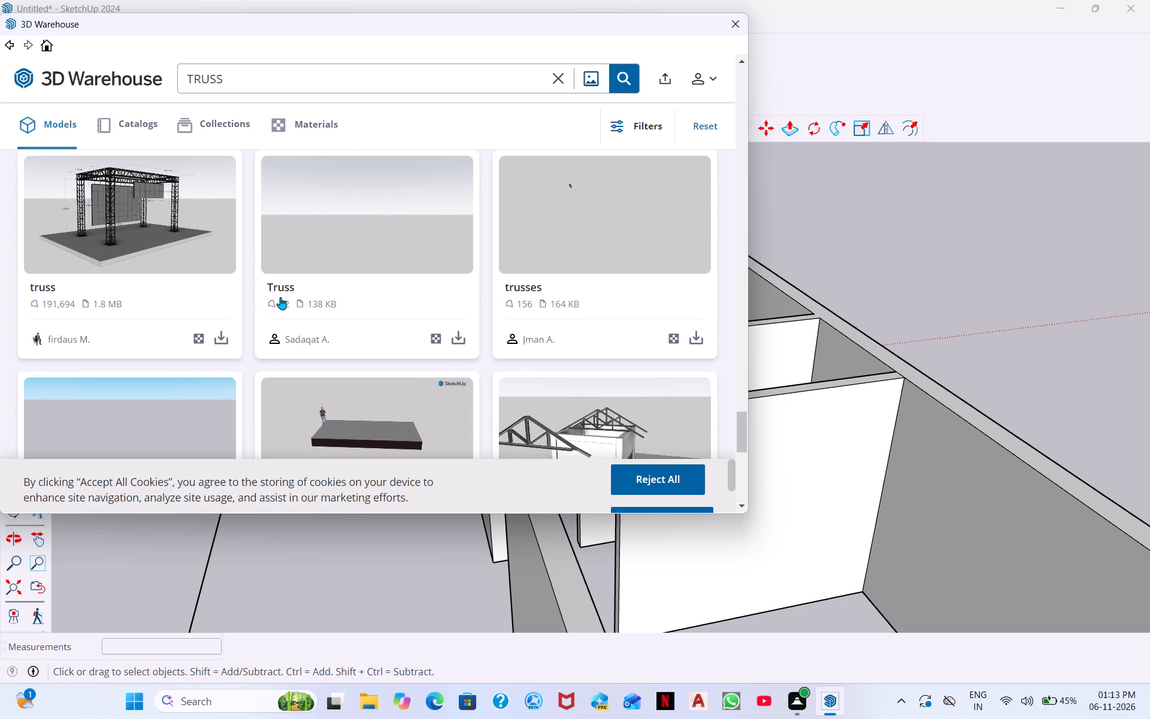
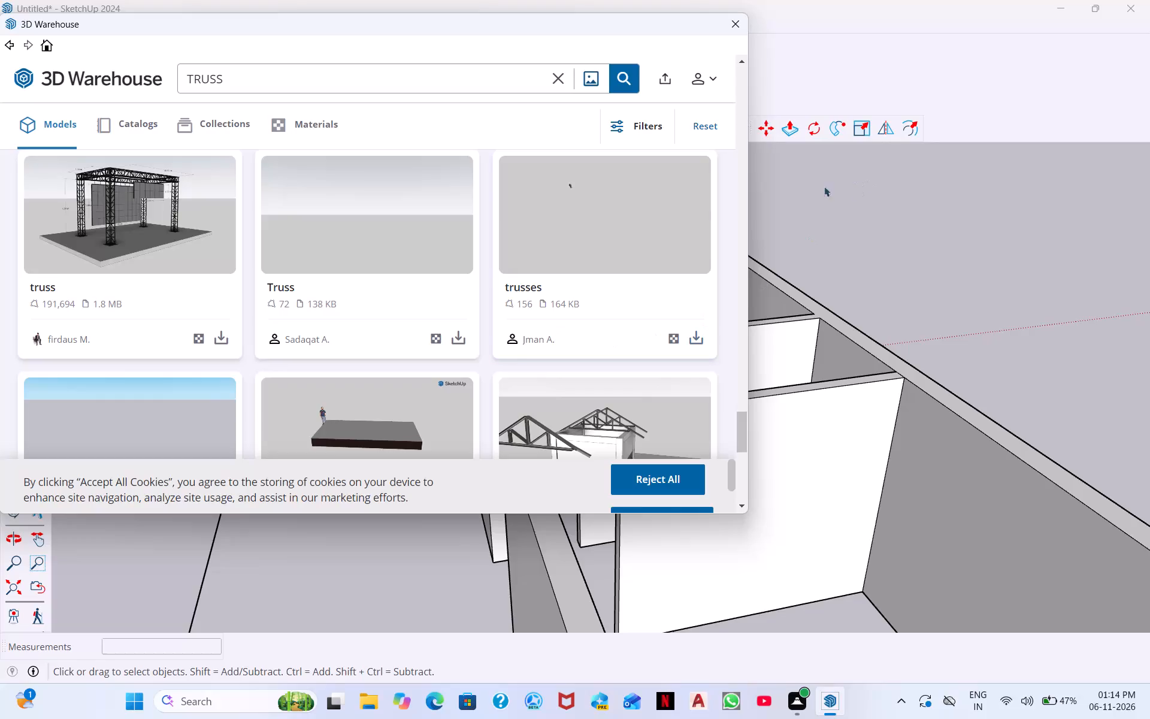
Look through more of the TRUSS search results for a suitable roof truss model.
{"action": "scroll", "coordinate": [604, 310], "scroll_direction": "down", "scroll_amount": 5}
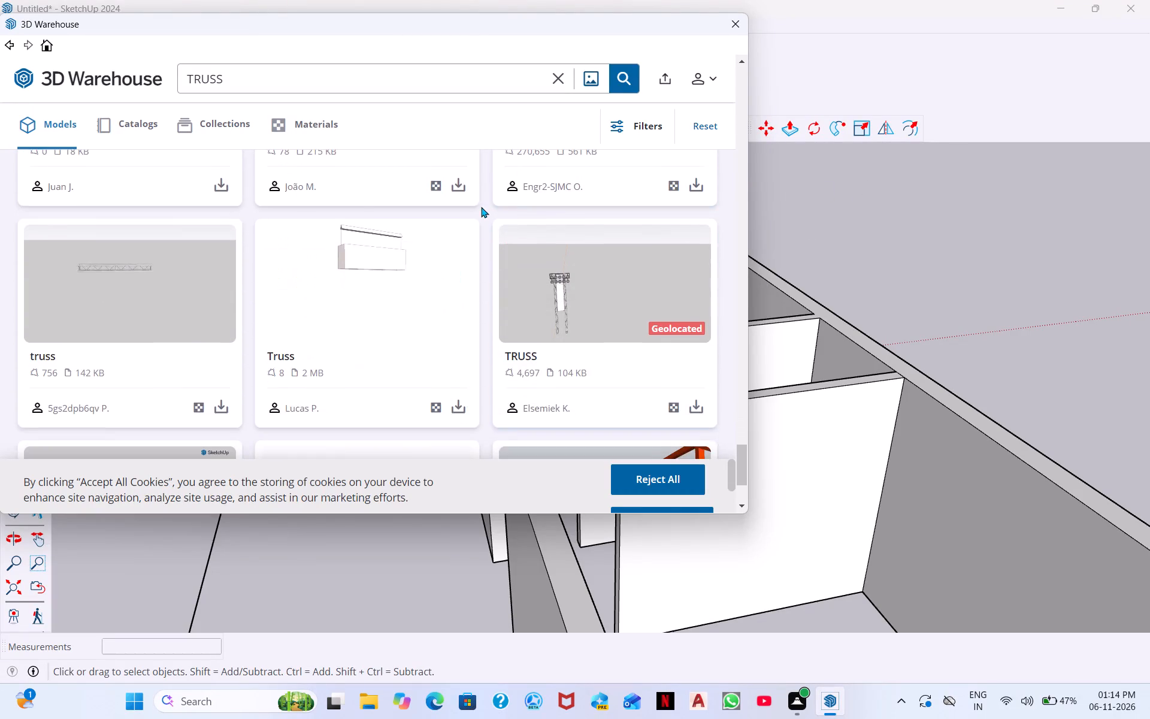
{"action": "scroll", "coordinate": [479, 211], "scroll_direction": "down", "scroll_amount": 2}
{"action": "scroll", "coordinate": [542, 280], "scroll_direction": "down", "scroll_amount": 2}
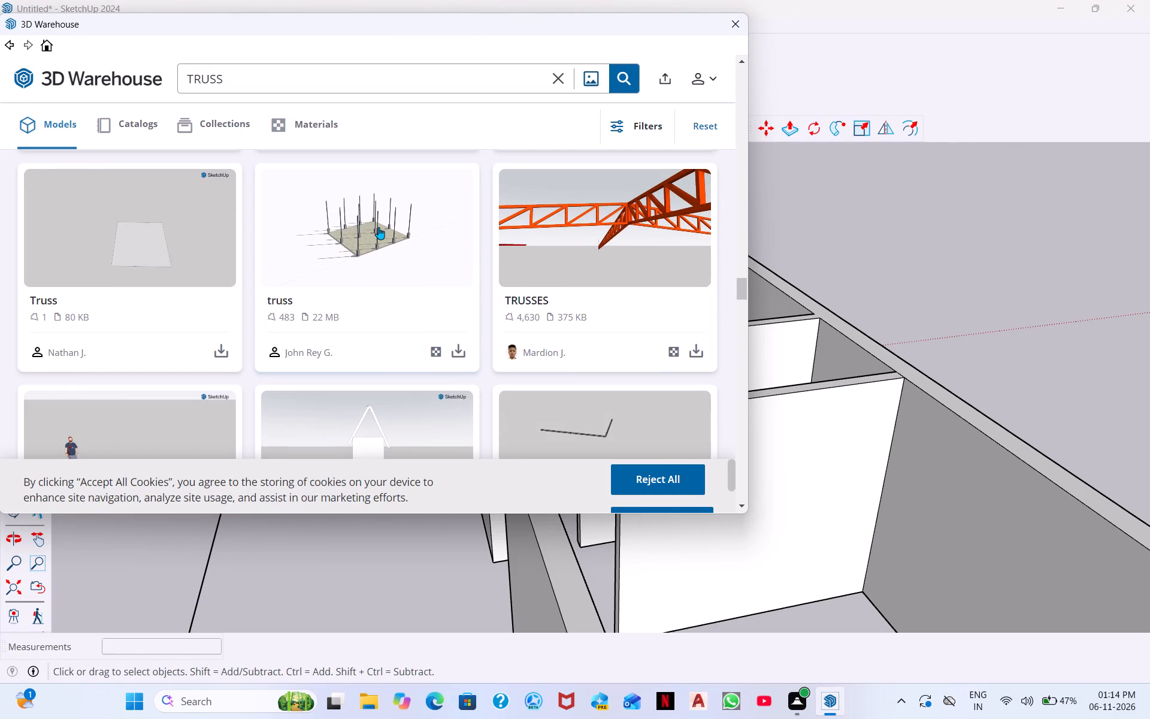
{"action": "scroll", "coordinate": [373, 258], "scroll_direction": "down", "scroll_amount": 2}
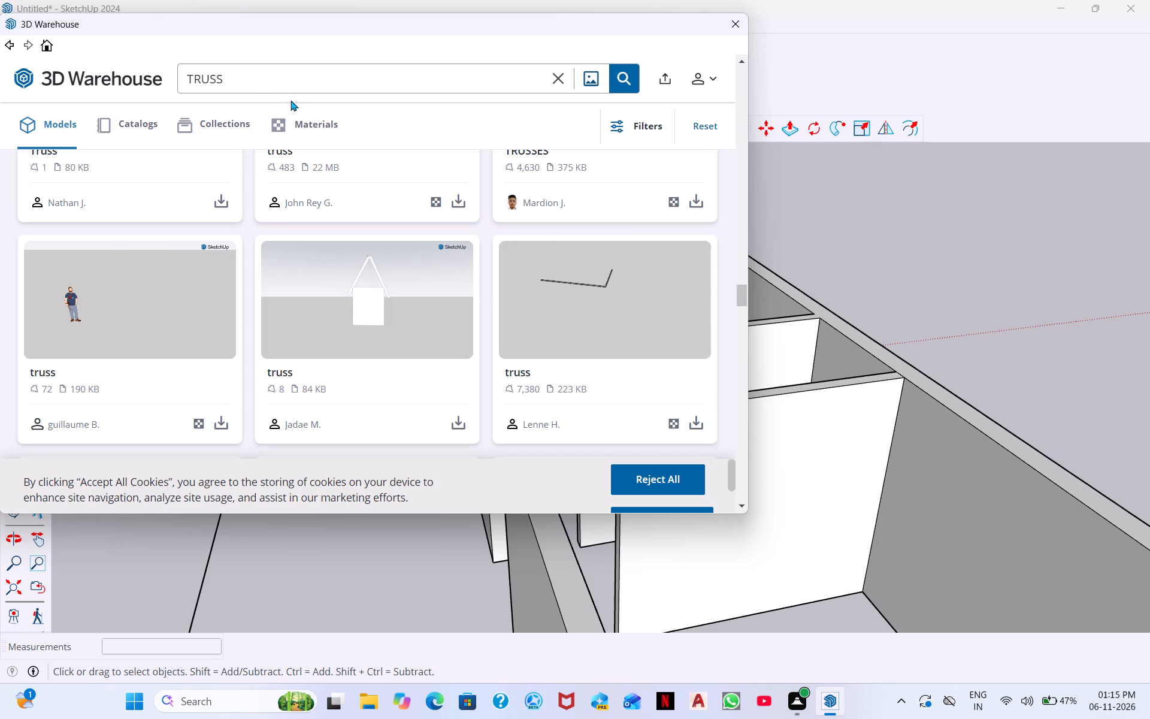
Search the 3D Warehouse for models matching SLATE STYLE ROOF.
{"action": "left_click", "coordinate": [262, 75]}
{"action": "key", "text": "BackSpace"}
{"action": "key", "text": "BackSpace"}
{"action": "key", "text": "BackSpace"}
{"action": "key", "text": "BackSpace"}
{"action": "key", "text": "BackSpace"}
{"action": "key", "text": "BackSpace"}
{"action": "key", "text": "BackSpace"}
{"action": "key", "text": "BackSpace"}
{"action": "key", "text": "BackSpace"}
{"action": "key", "text": "BackSpace"}
{"action": "key", "text": "BackSpace"}
{"action": "key", "text": "BackSpace"}
{"action": "key", "text": "BackSpace"}
{"action": "key", "text": "BackSpace"}
{"action": "key", "text": "BackSpace"}
{"action": "key", "text": "BackSpace"}
{"action": "key", "text": "BackSpace"}
{"action": "key", "text": "BackSpace"}
{"action": "key", "text": "BackSpace"}
{"action": "key", "text": "BackSpace"}
{"action": "type", "text": "SLATE"}
{"action": "key", "text": "space"}
{"action": "type", "text": "ST"}
{"action": "type", "text": "YLR"}
{"action": "key", "text": "BackSpace"}
{"action": "type", "text": "E"}
{"action": "key", "text": "space"}
{"action": "type", "text": "ROOV"}
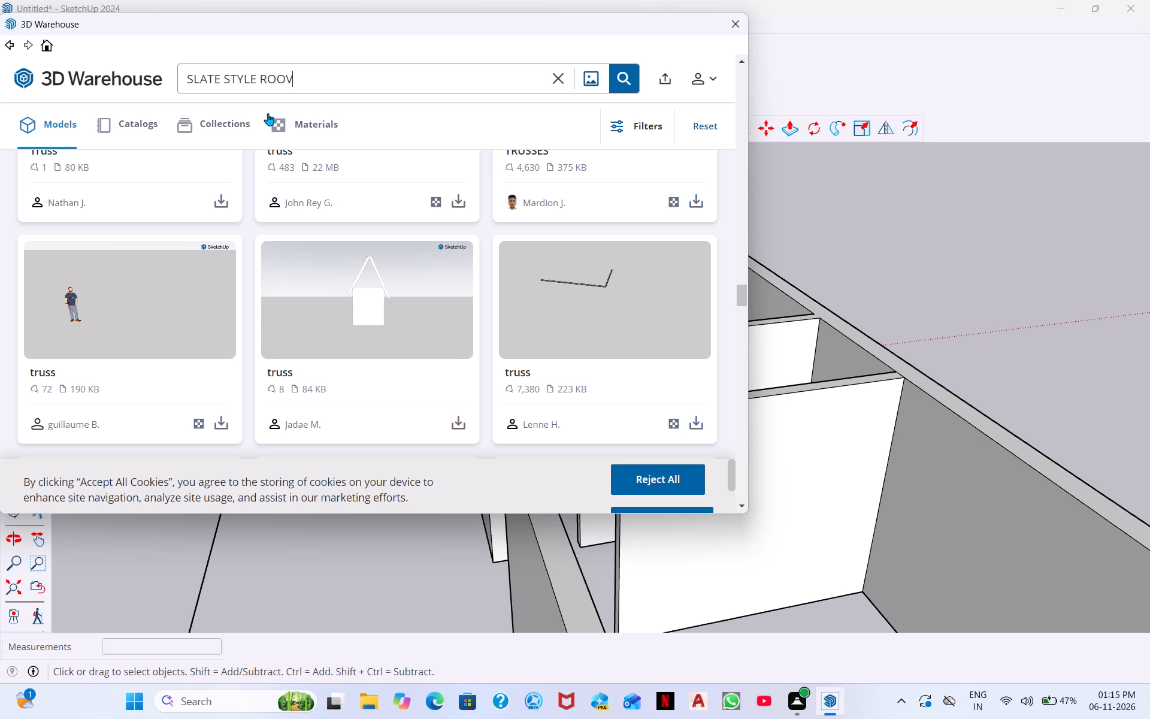
{"action": "key", "text": "BackSpace"}
{"action": "key", "text": "f"}
{"action": "key", "text": "Return"}
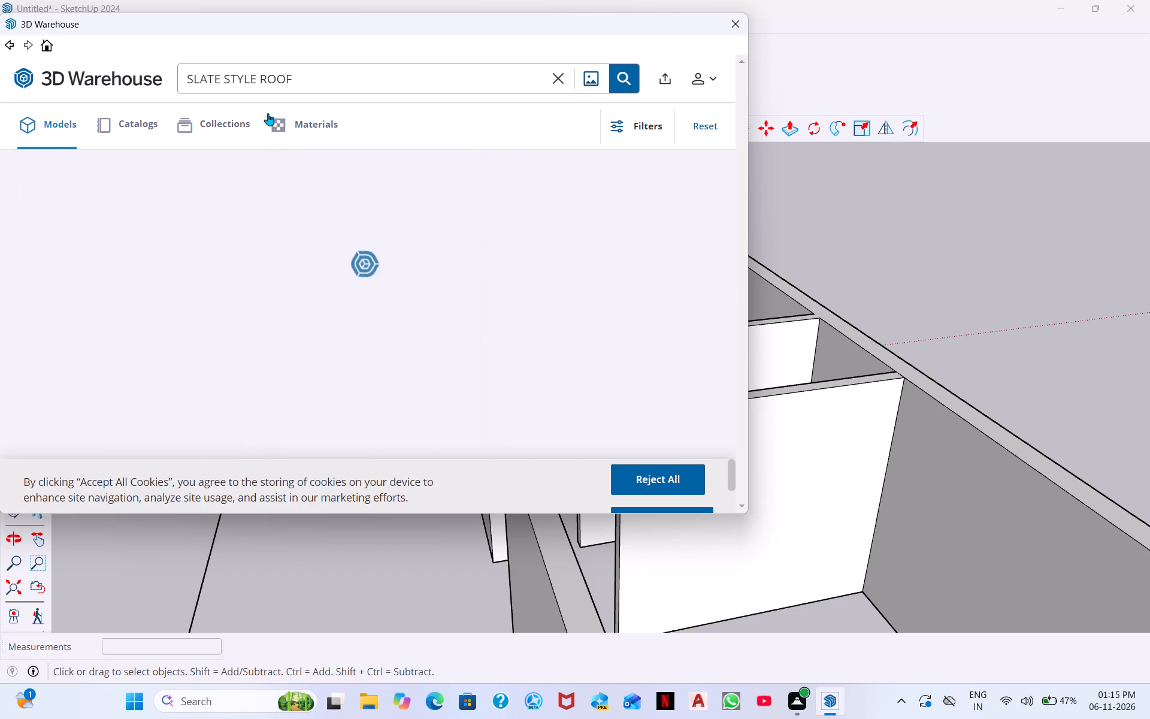
Browse the SLATE STYLE ROOF results and compare the thumbnails for a usable slate roof model.
{"action": "scroll", "coordinate": [1076, 704], "scroll_direction": "down", "scroll_amount": 2}
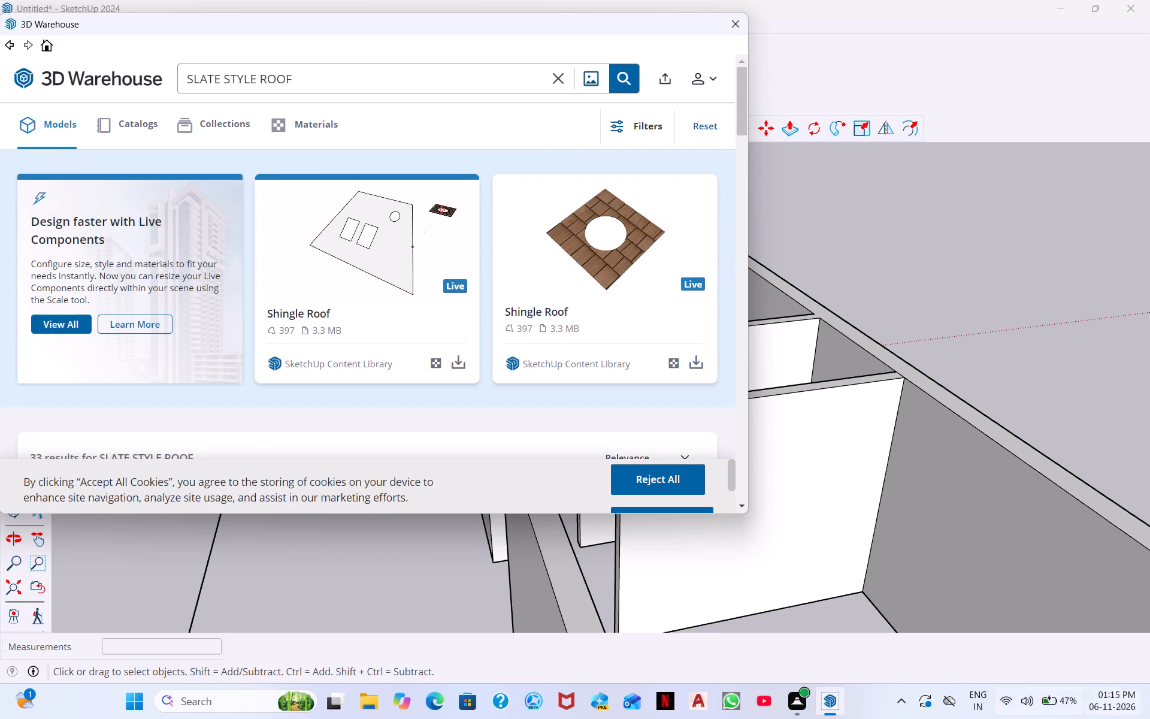
{"action": "scroll", "coordinate": [1072, 718], "scroll_direction": "down", "scroll_amount": 1}
{"action": "scroll", "coordinate": [876, 718], "scroll_direction": "down", "scroll_amount": 1}
{"action": "scroll", "coordinate": [993, 718], "scroll_direction": "down", "scroll_amount": 1}
{"action": "scroll", "coordinate": [208, 235], "scroll_direction": "down", "scroll_amount": 2}
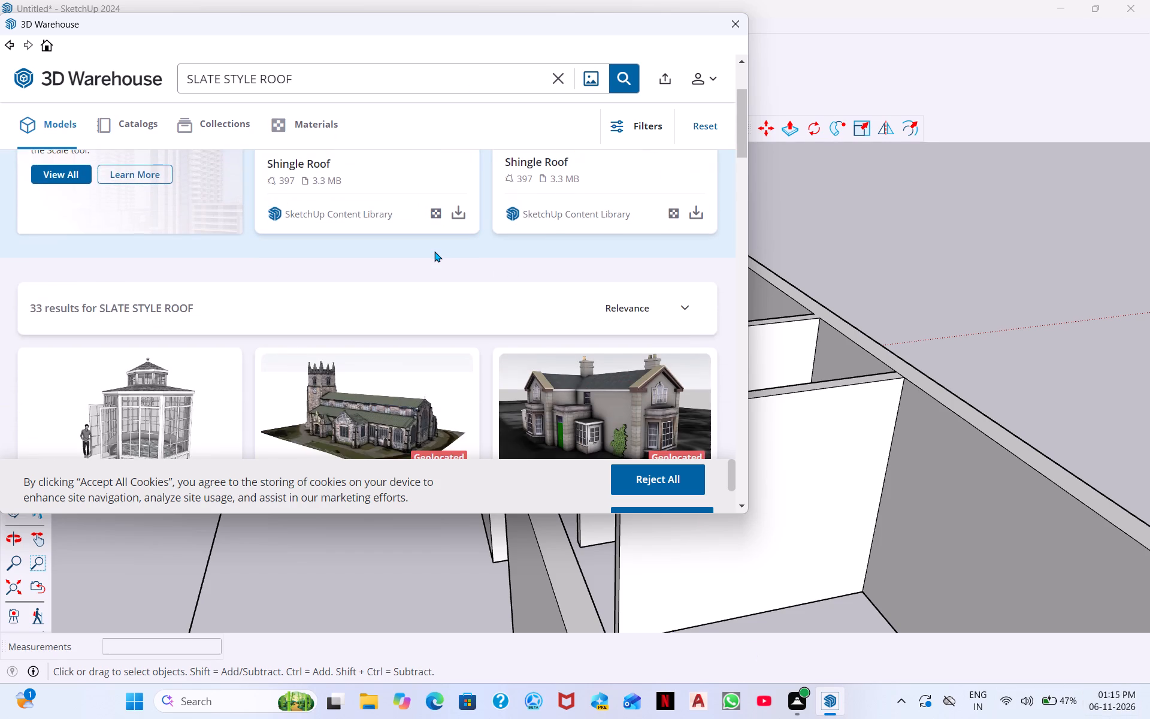
{"action": "scroll", "coordinate": [416, 270], "scroll_direction": "down", "scroll_amount": 5}
{"action": "scroll", "coordinate": [467, 280], "scroll_direction": "down", "scroll_amount": 2}
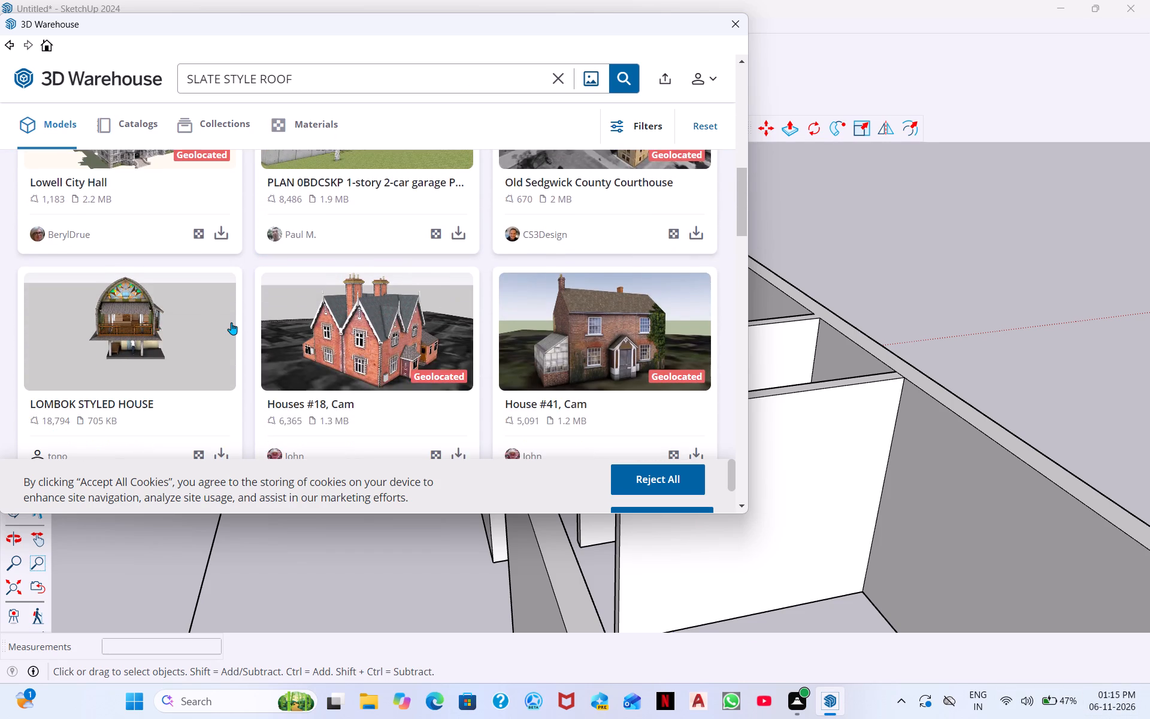
{"action": "scroll", "coordinate": [231, 322], "scroll_direction": "down", "scroll_amount": 3}
{"action": "scroll", "coordinate": [398, 285], "scroll_direction": "down", "scroll_amount": 2}
{"action": "scroll", "coordinate": [486, 309], "scroll_direction": "down", "scroll_amount": 3}
{"action": "scroll", "coordinate": [285, 346], "scroll_direction": "down", "scroll_amount": 5}
{"action": "scroll", "coordinate": [446, 300], "scroll_direction": "down", "scroll_amount": 5}
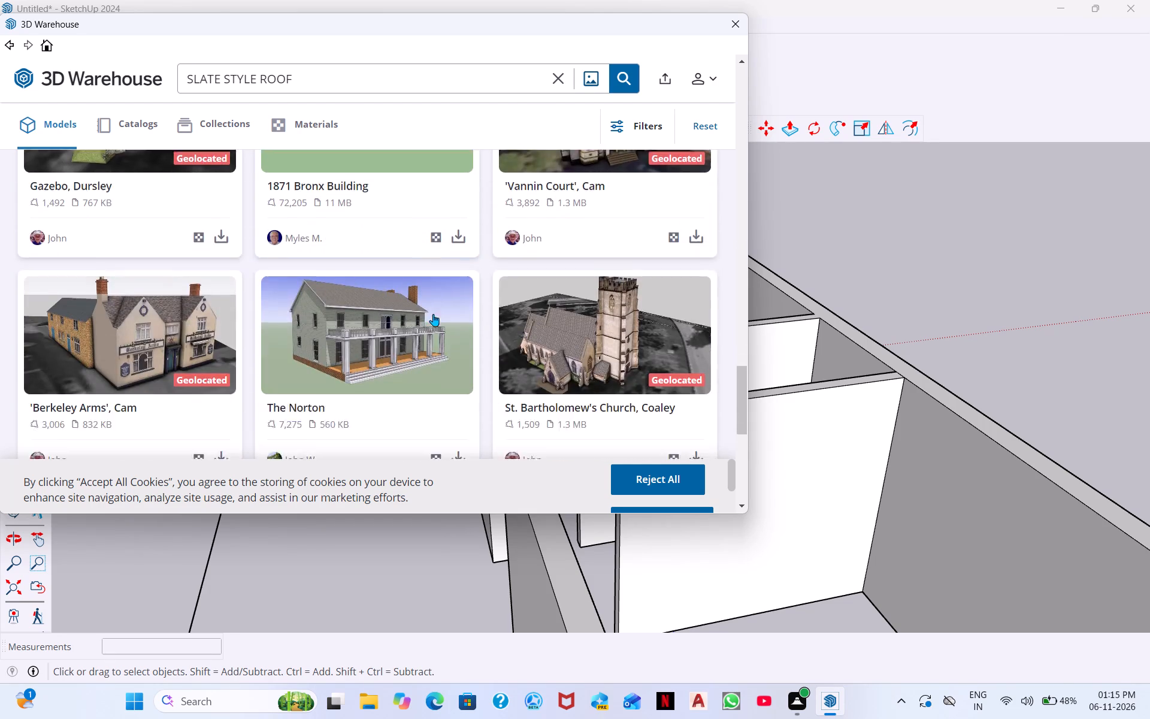
{"action": "scroll", "coordinate": [373, 336], "scroll_direction": "down", "scroll_amount": 6}
{"action": "scroll", "coordinate": [271, 367], "scroll_direction": "up", "scroll_amount": 3}
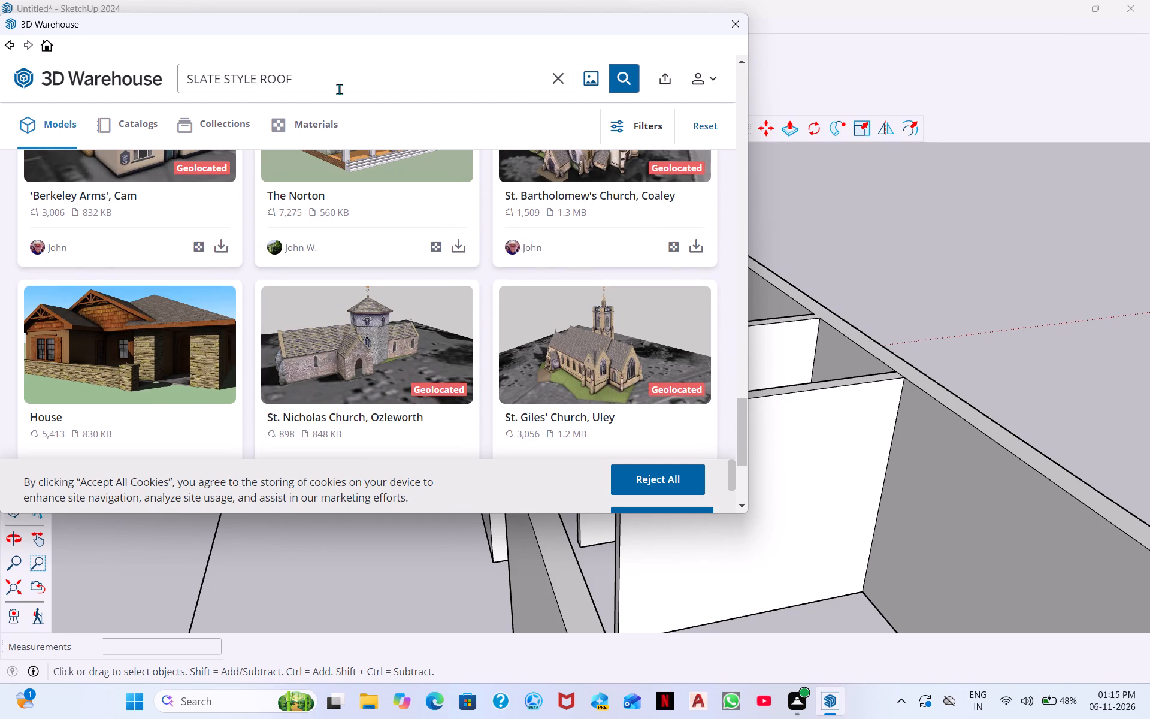
Change the 3D Warehouse search to SLATE TILES.
{"action": "left_click_drag", "start_coordinate": [335, 77], "coordinate": [222, 79]}
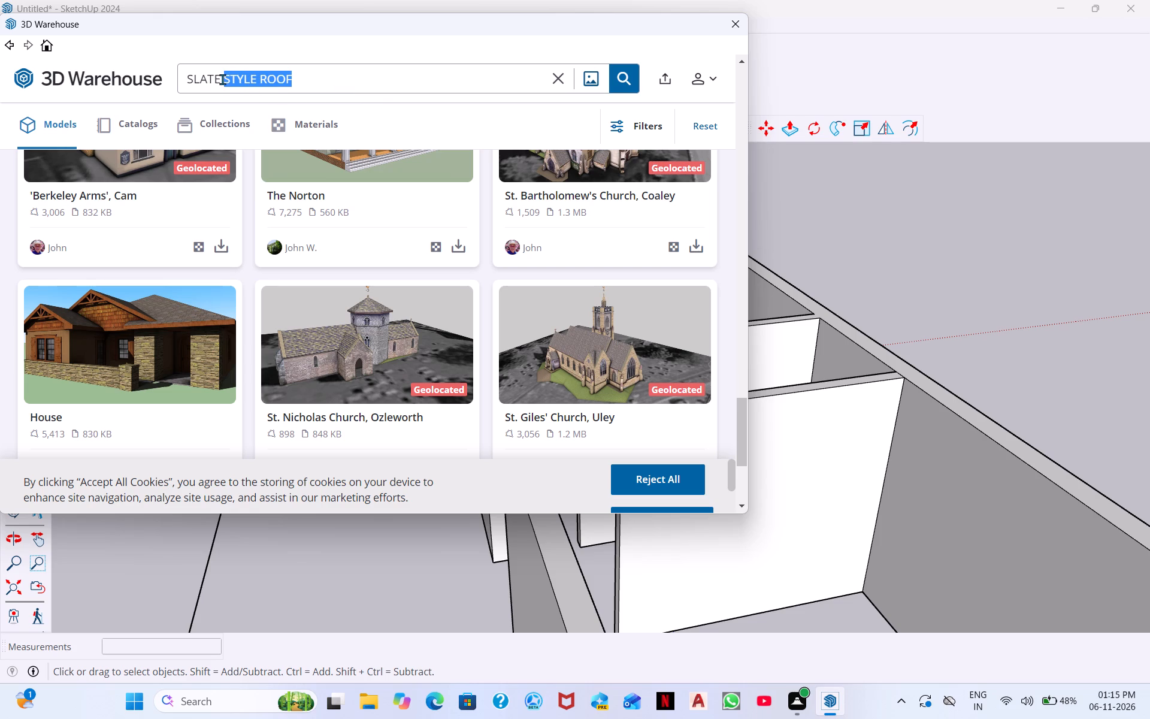
{"action": "key", "text": "BackSpace"}
{"action": "key", "text": "t"}
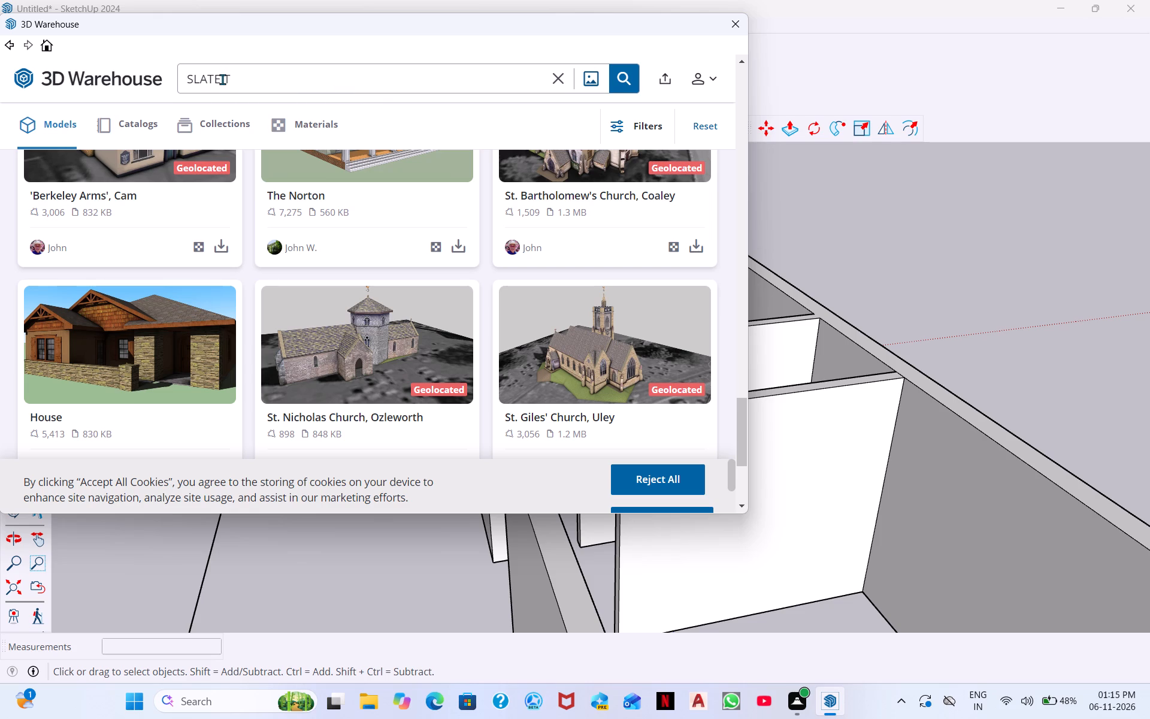
{"action": "type", "text": "ILES"}
{"action": "key", "text": "space"}
{"action": "key", "text": "Return"}
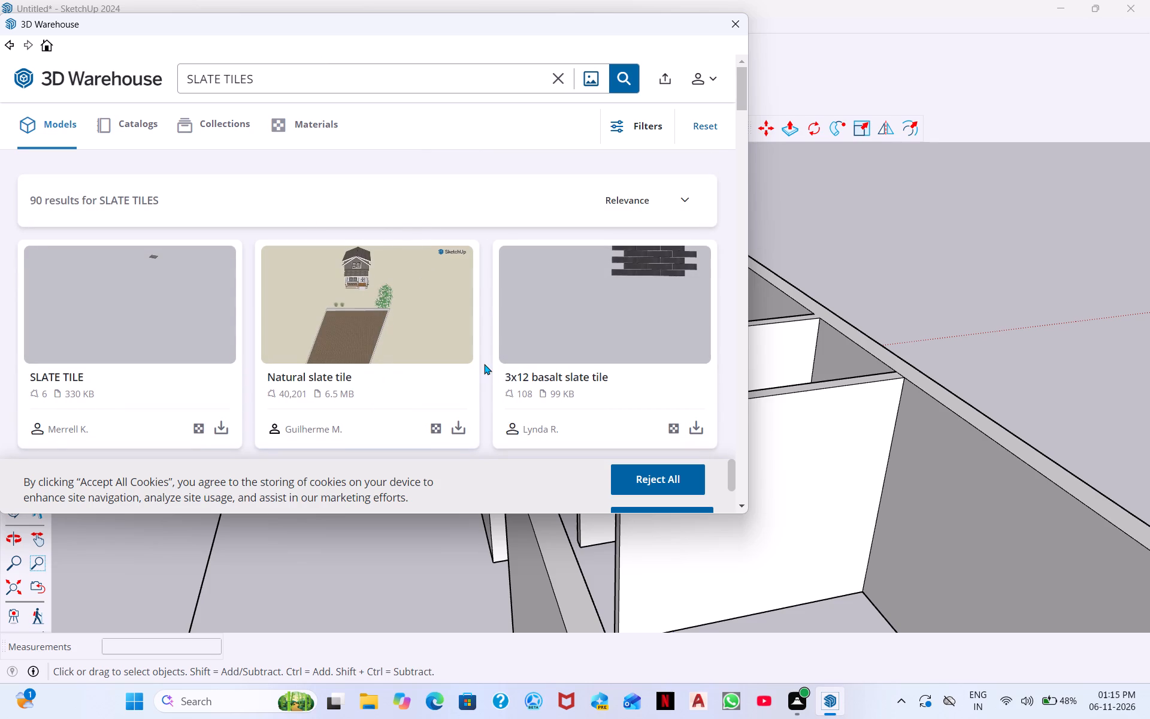
Browse the SLATE TILES results and compare the tile models for a suitable slate roof covering.
{"action": "scroll", "coordinate": [550, 382], "scroll_direction": "down", "scroll_amount": 1}
{"action": "scroll", "coordinate": [329, 389], "scroll_direction": "down", "scroll_amount": 3}
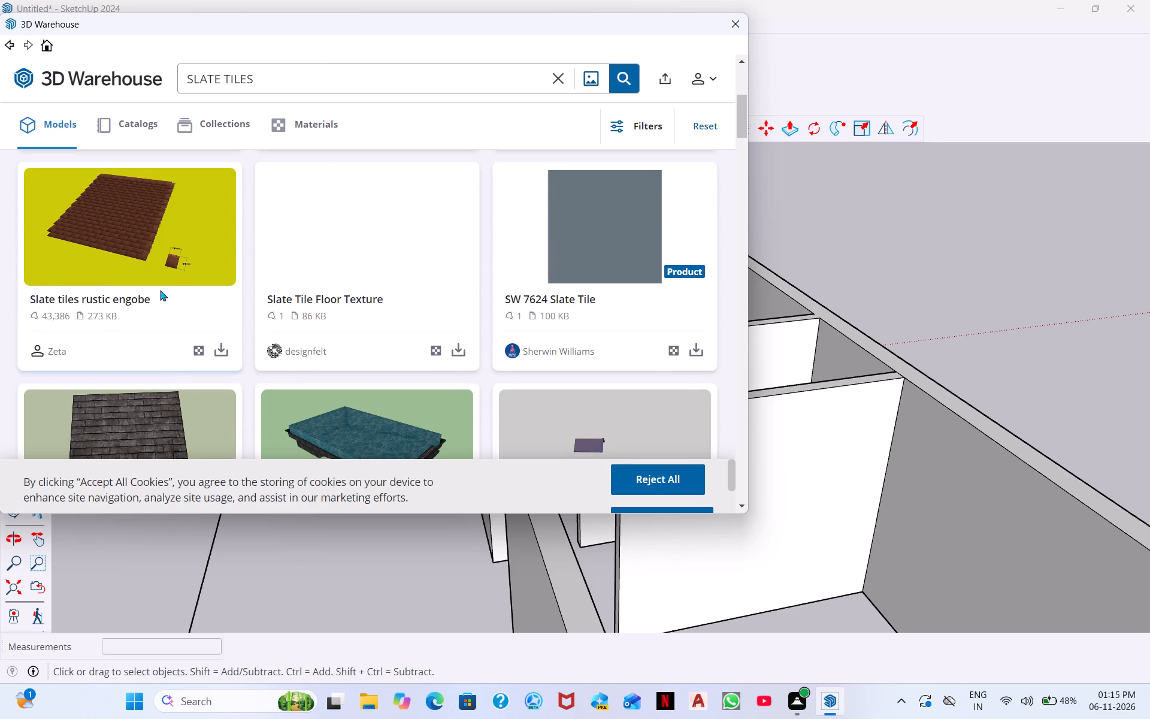
{"action": "scroll", "coordinate": [121, 324], "scroll_direction": "down", "scroll_amount": 3}
{"action": "scroll", "coordinate": [220, 282], "scroll_direction": "down", "scroll_amount": 1}
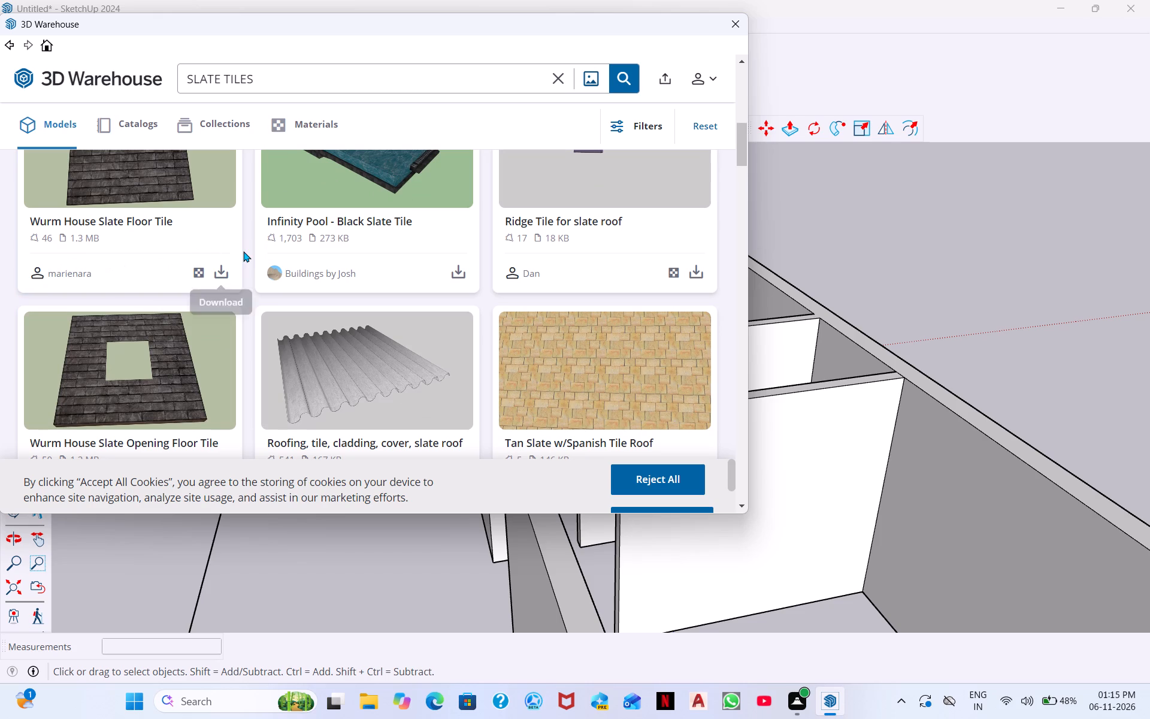
{"action": "scroll", "coordinate": [443, 283], "scroll_direction": "down", "scroll_amount": 3}
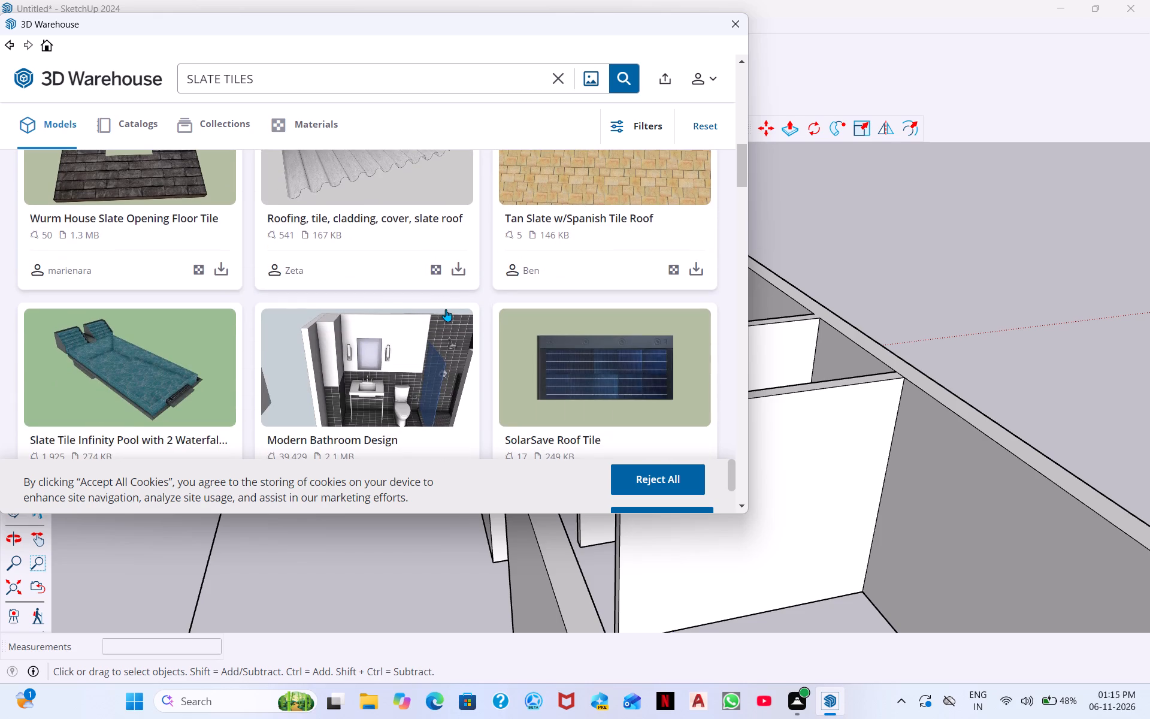
{"action": "scroll", "coordinate": [446, 309], "scroll_direction": "down", "scroll_amount": 3}
{"action": "scroll", "coordinate": [525, 307], "scroll_direction": "down", "scroll_amount": 2}
{"action": "scroll", "coordinate": [259, 279], "scroll_direction": "down", "scroll_amount": 2}
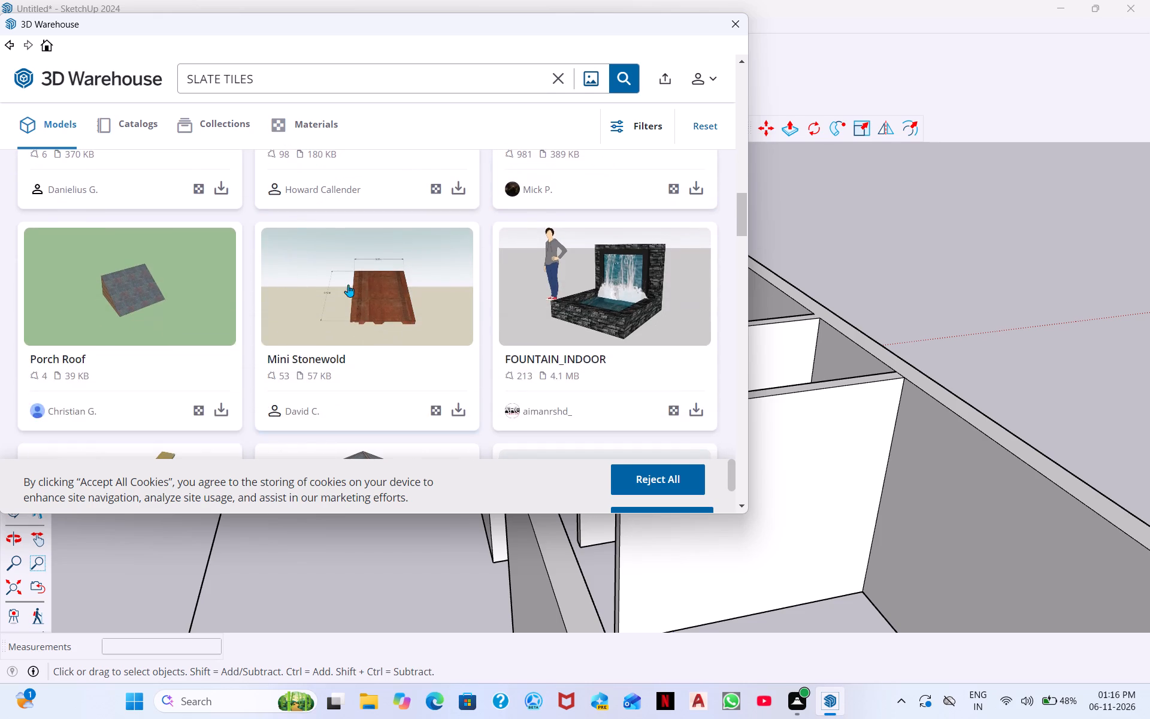
{"action": "scroll", "coordinate": [385, 289], "scroll_direction": "up", "scroll_amount": 4}
{"action": "scroll", "coordinate": [304, 277], "scroll_direction": "up", "scroll_amount": 4}
{"action": "scroll", "coordinate": [215, 288], "scroll_direction": "up", "scroll_amount": 5}
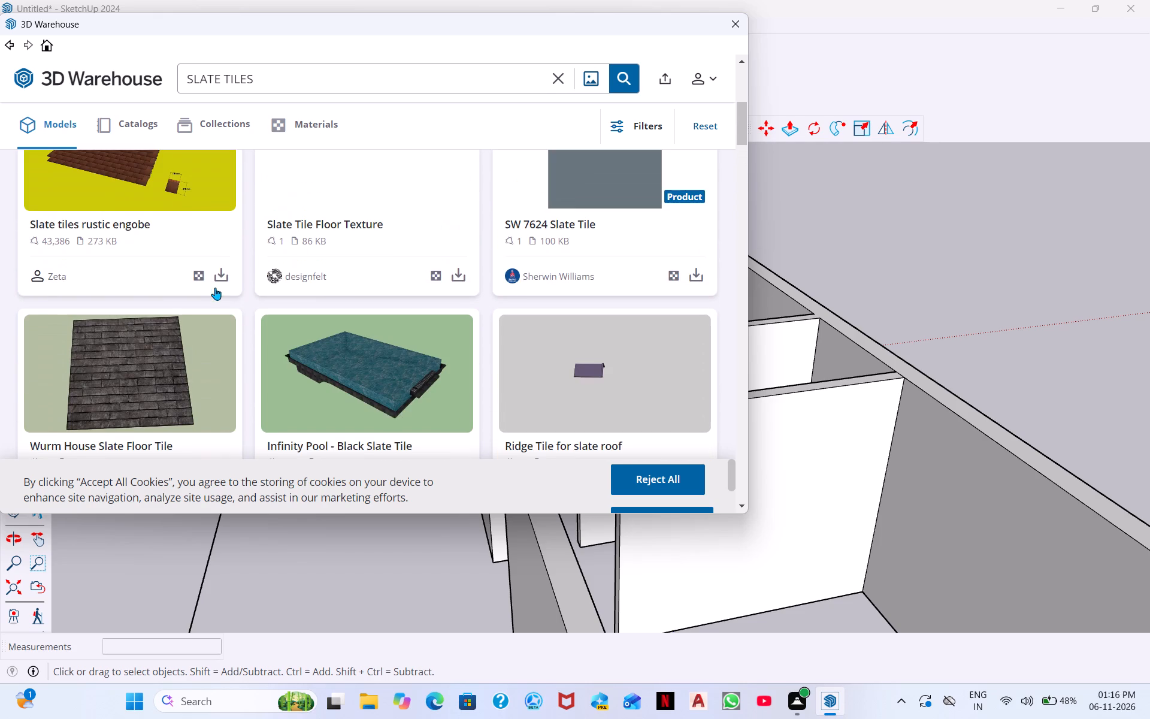
Download the Wurm House Slate Floor Tile model as slate+floor into the HOME MATERIAL folder instead of loading it into the model.
{"action": "scroll", "coordinate": [220, 351], "scroll_direction": "down", "scroll_amount": 2}
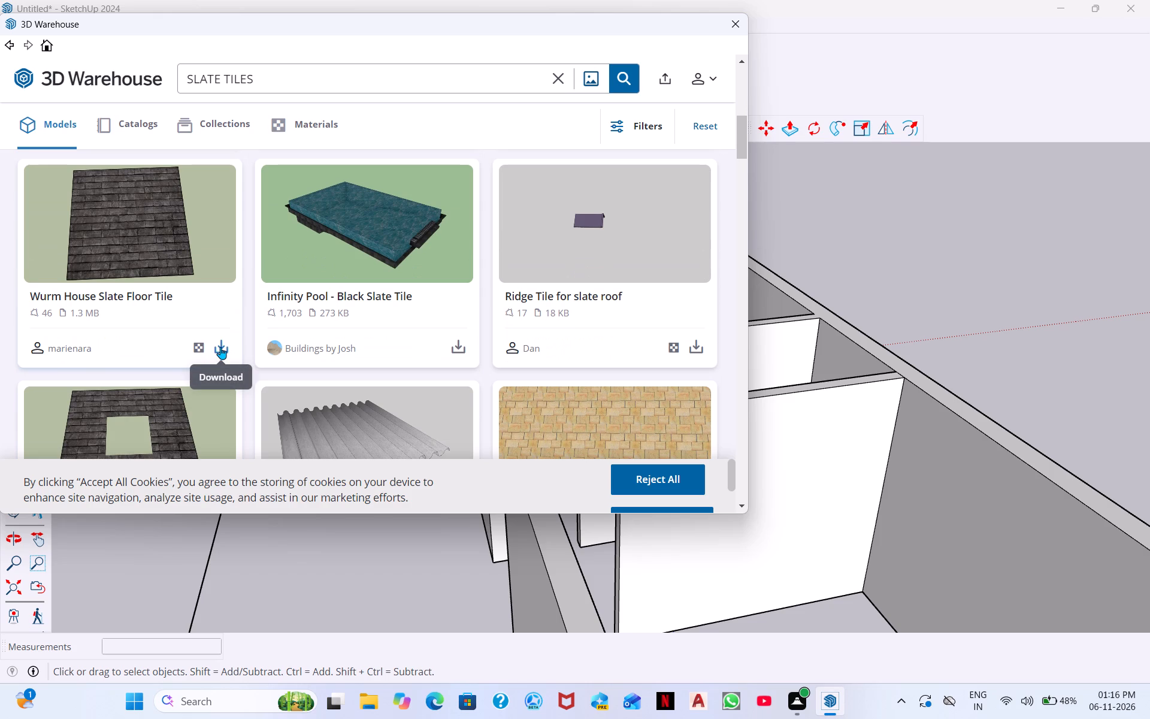
{"action": "left_click", "coordinate": [220, 347]}
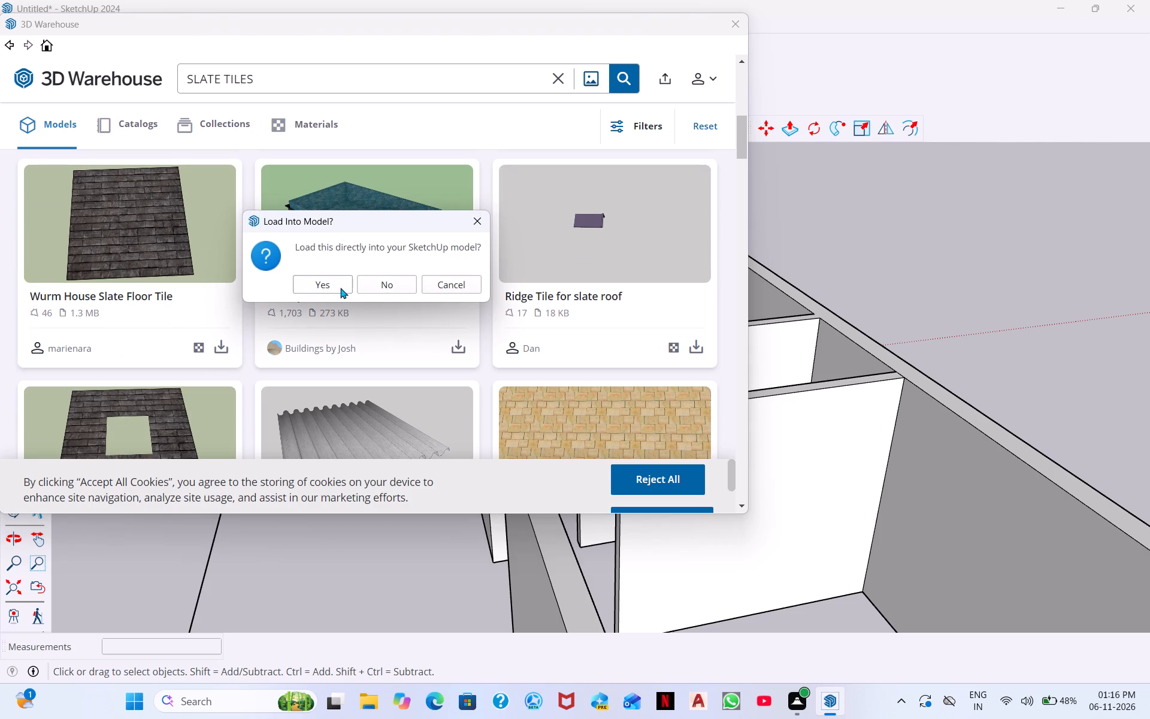
{"action": "left_click", "coordinate": [378, 286]}
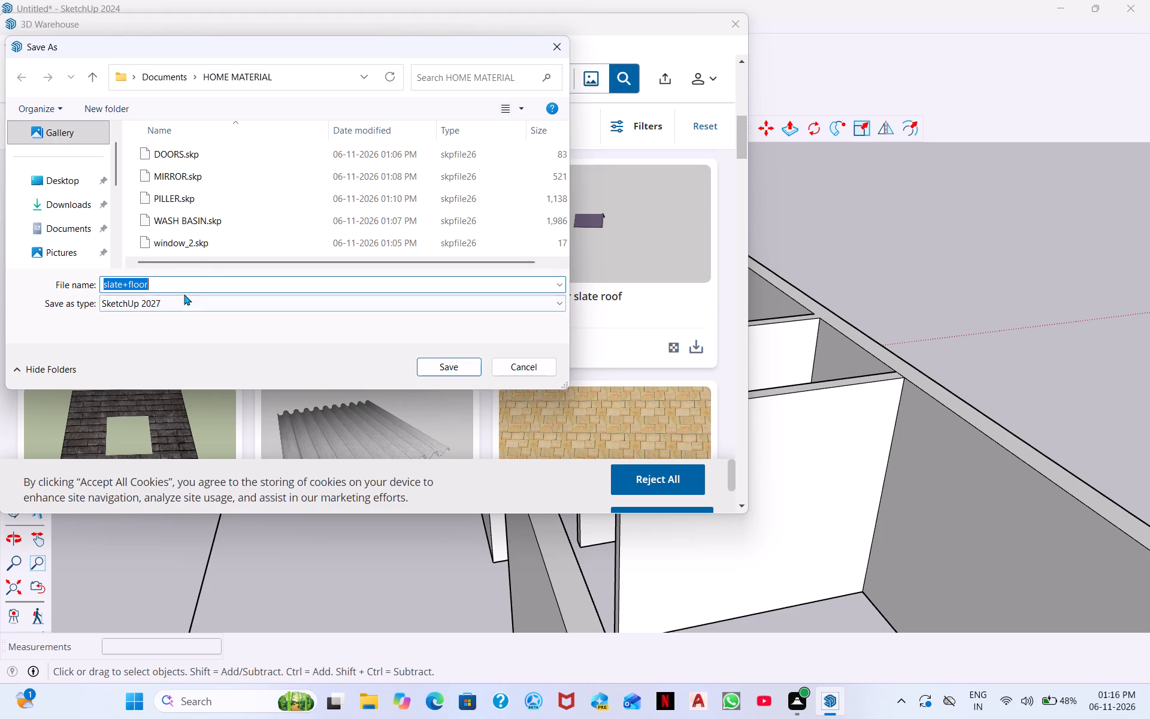
{"action": "left_click", "coordinate": [452, 371]}
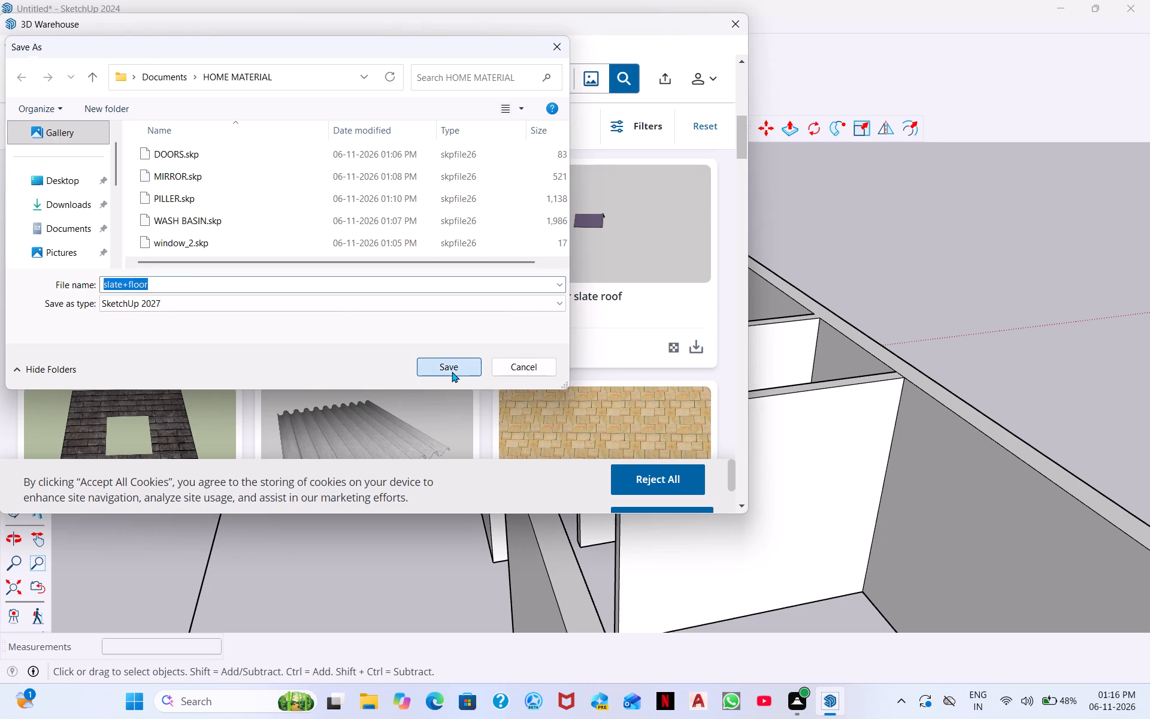
Browse the remaining SLATE TILES results for further slate roof, tile or building models.
{"action": "scroll", "coordinate": [427, 335], "scroll_direction": "down", "scroll_amount": 3}
{"action": "scroll", "coordinate": [538, 343], "scroll_direction": "down", "scroll_amount": 3}
{"action": "scroll", "coordinate": [338, 305], "scroll_direction": "down", "scroll_amount": 2}
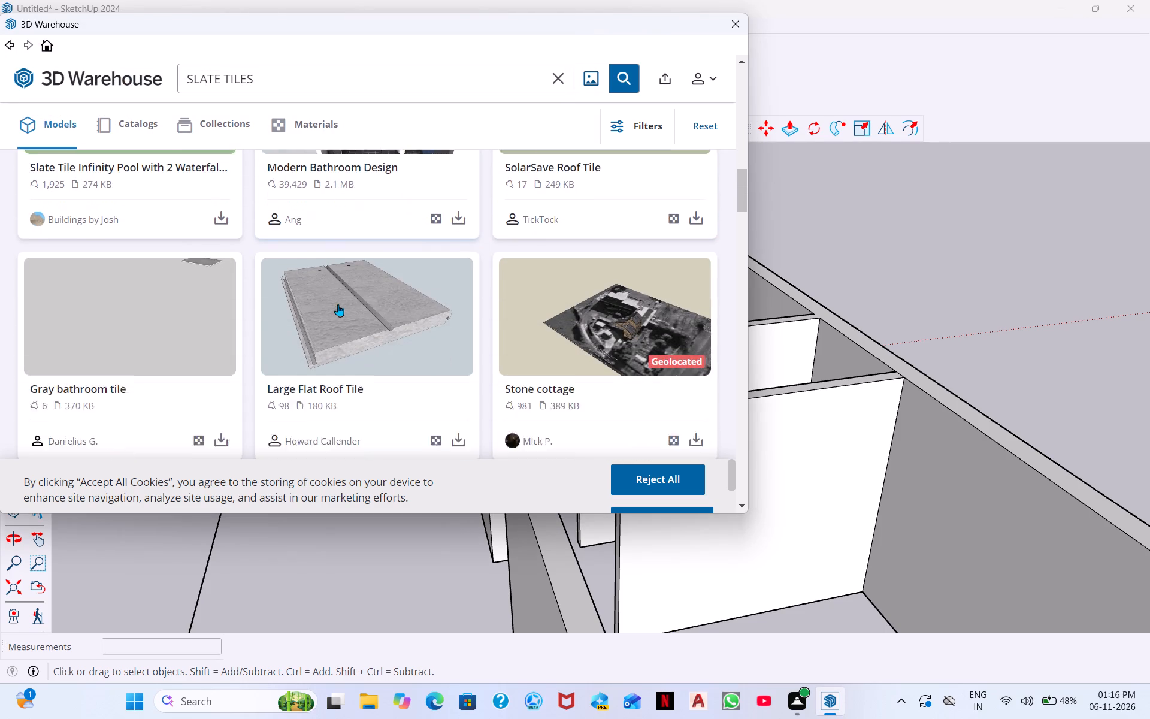
{"action": "scroll", "coordinate": [346, 300], "scroll_direction": "down", "scroll_amount": 8}
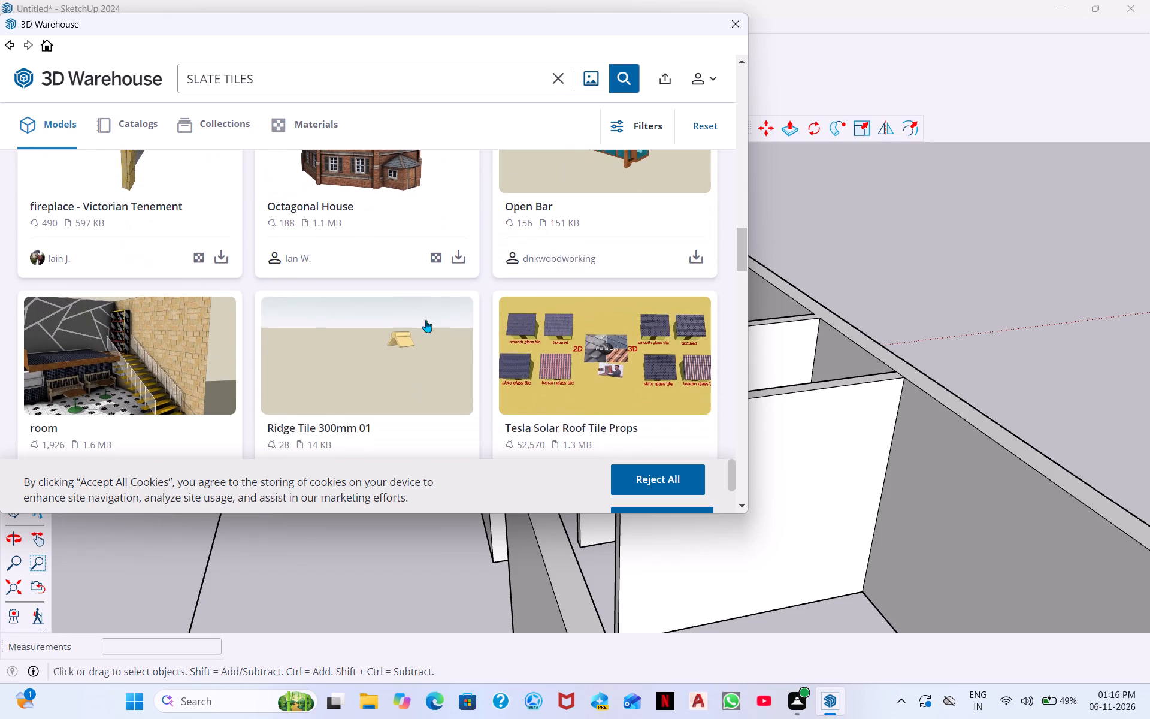
{"action": "scroll", "coordinate": [509, 330], "scroll_direction": "down", "scroll_amount": 2}
{"action": "scroll", "coordinate": [305, 342], "scroll_direction": "down", "scroll_amount": 5}
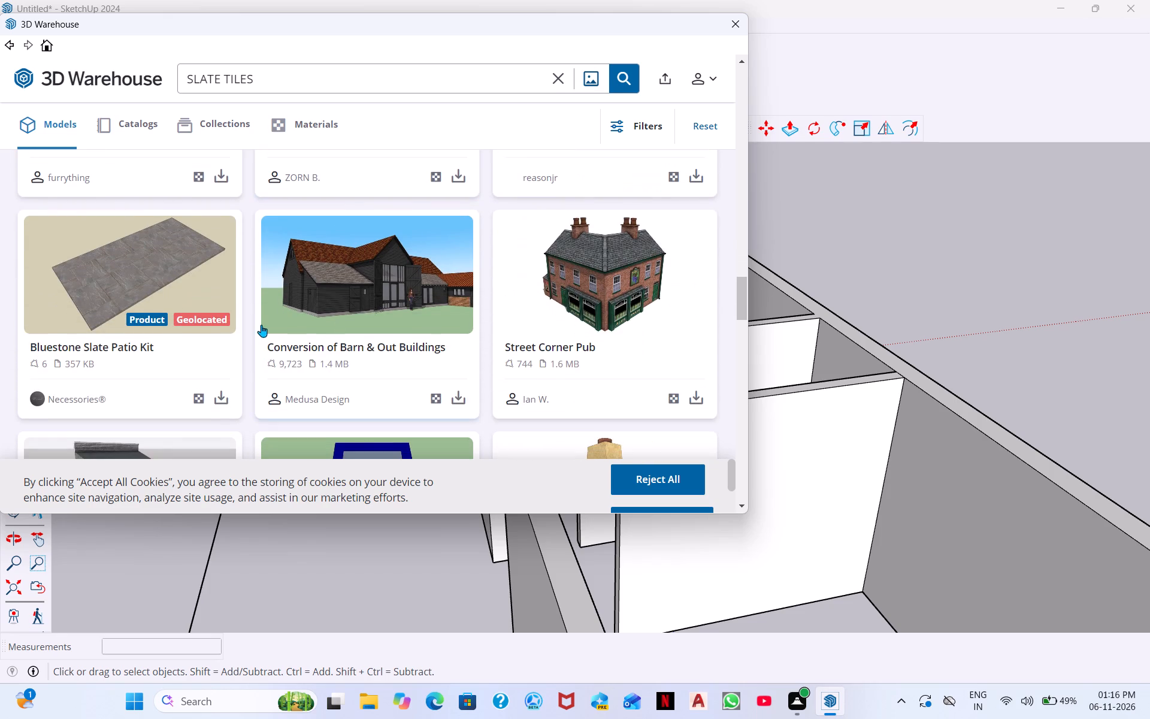
{"action": "scroll", "coordinate": [261, 325], "scroll_direction": "down", "scroll_amount": 3}
{"action": "scroll", "coordinate": [382, 309], "scroll_direction": "down", "scroll_amount": 8}
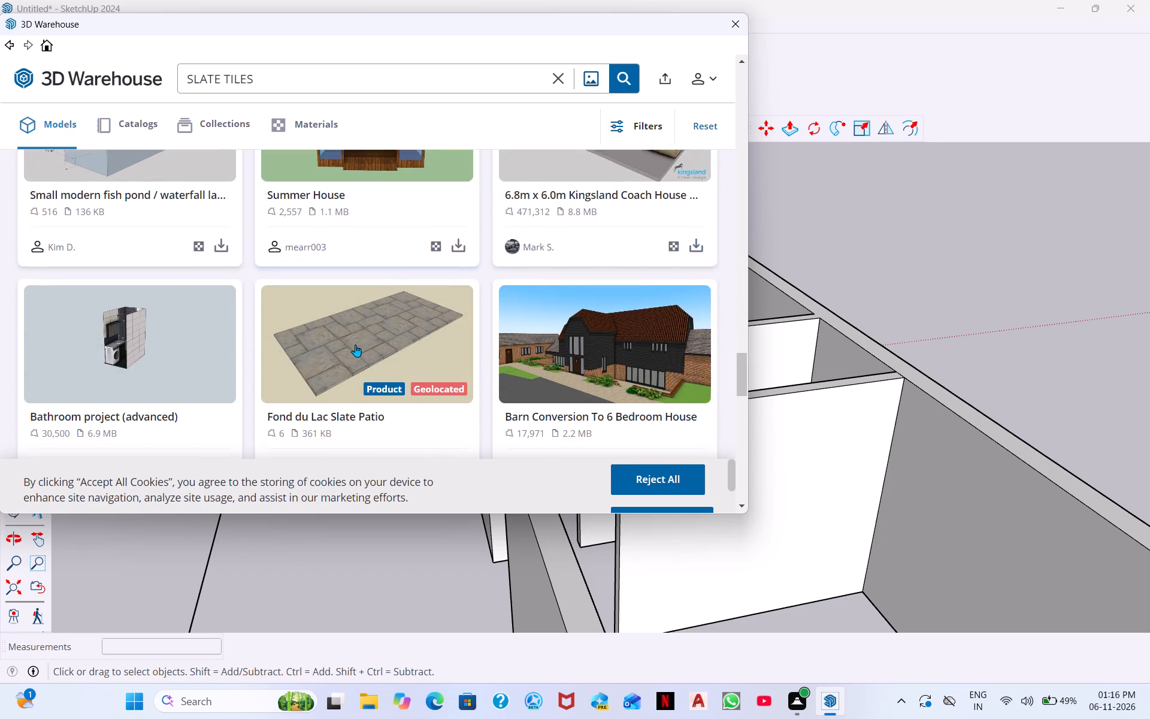
{"action": "scroll", "coordinate": [355, 345], "scroll_direction": "down", "scroll_amount": 11}
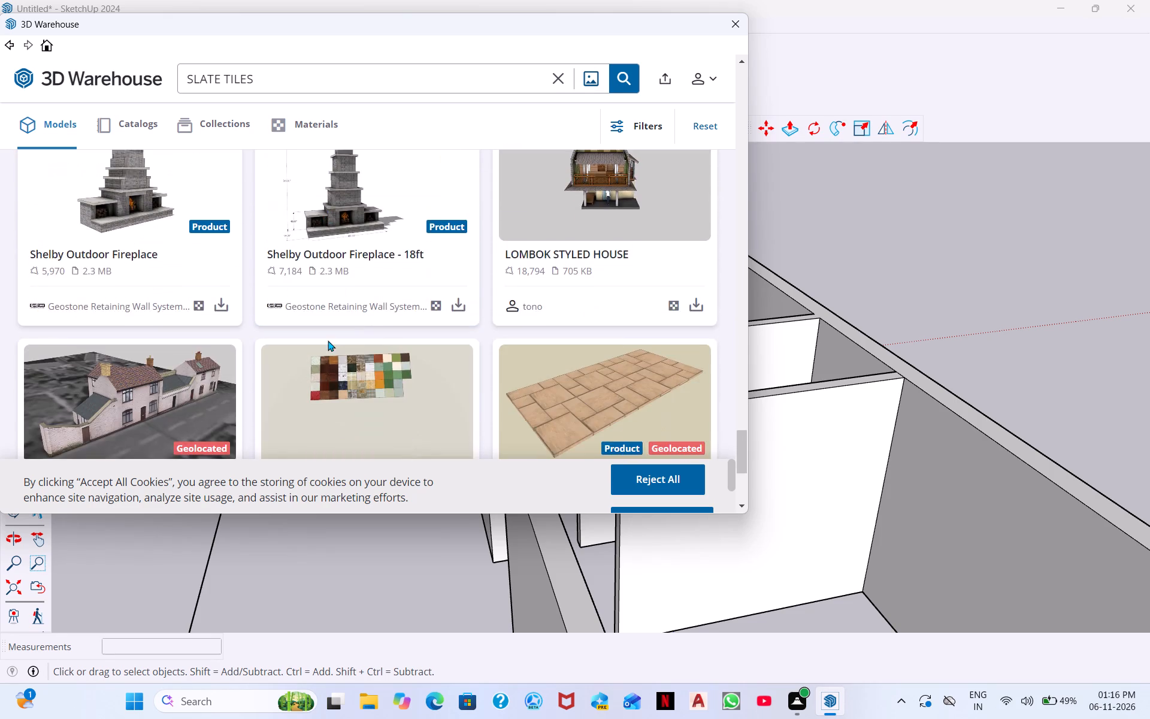
{"action": "scroll", "coordinate": [328, 340], "scroll_direction": "down", "scroll_amount": 3}
{"action": "scroll", "coordinate": [458, 313], "scroll_direction": "down", "scroll_amount": 4}
{"action": "scroll", "coordinate": [346, 322], "scroll_direction": "down", "scroll_amount": 6}
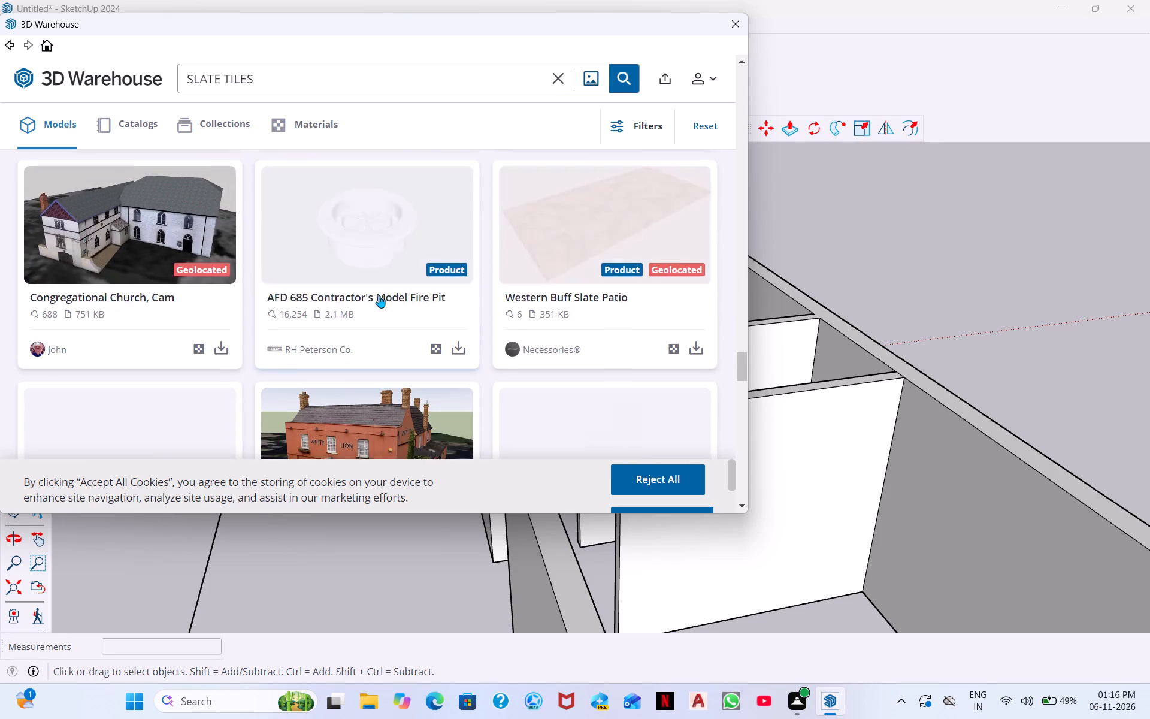
{"action": "scroll", "coordinate": [341, 306], "scroll_direction": "down", "scroll_amount": 3}
{"action": "scroll", "coordinate": [270, 300], "scroll_direction": "up", "scroll_amount": 4}
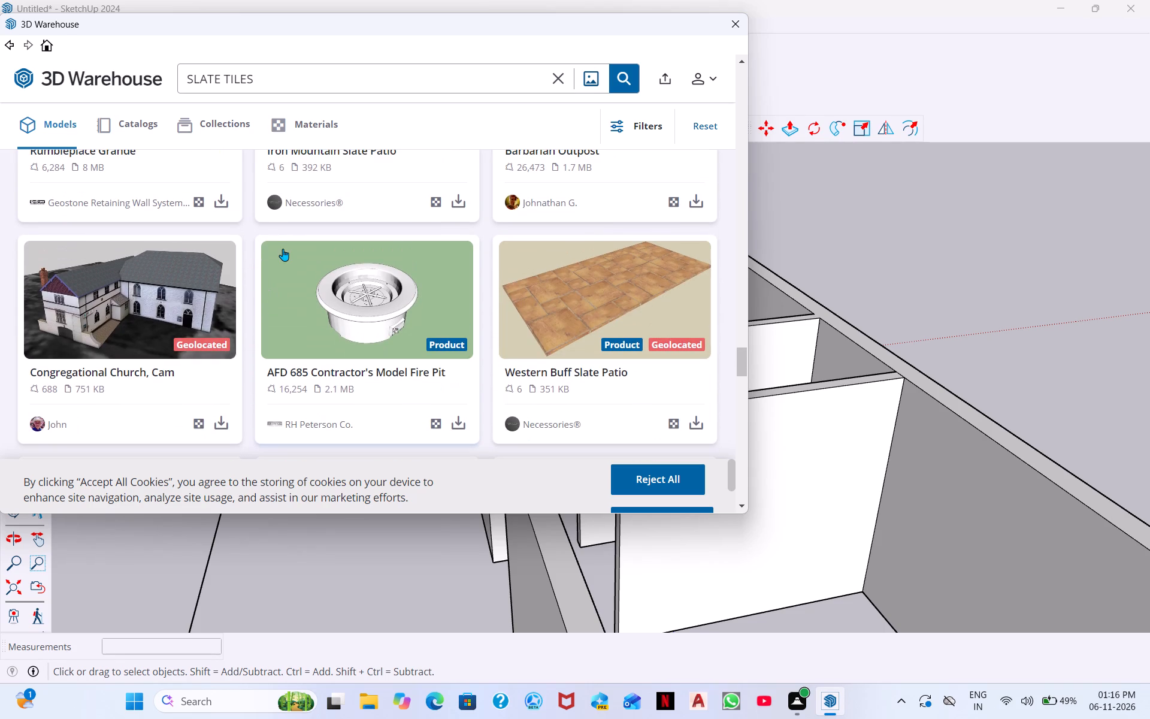
Open the Congregational Church, Cam model from the SLATE TILES results.
{"action": "left_click", "coordinate": [145, 295]}
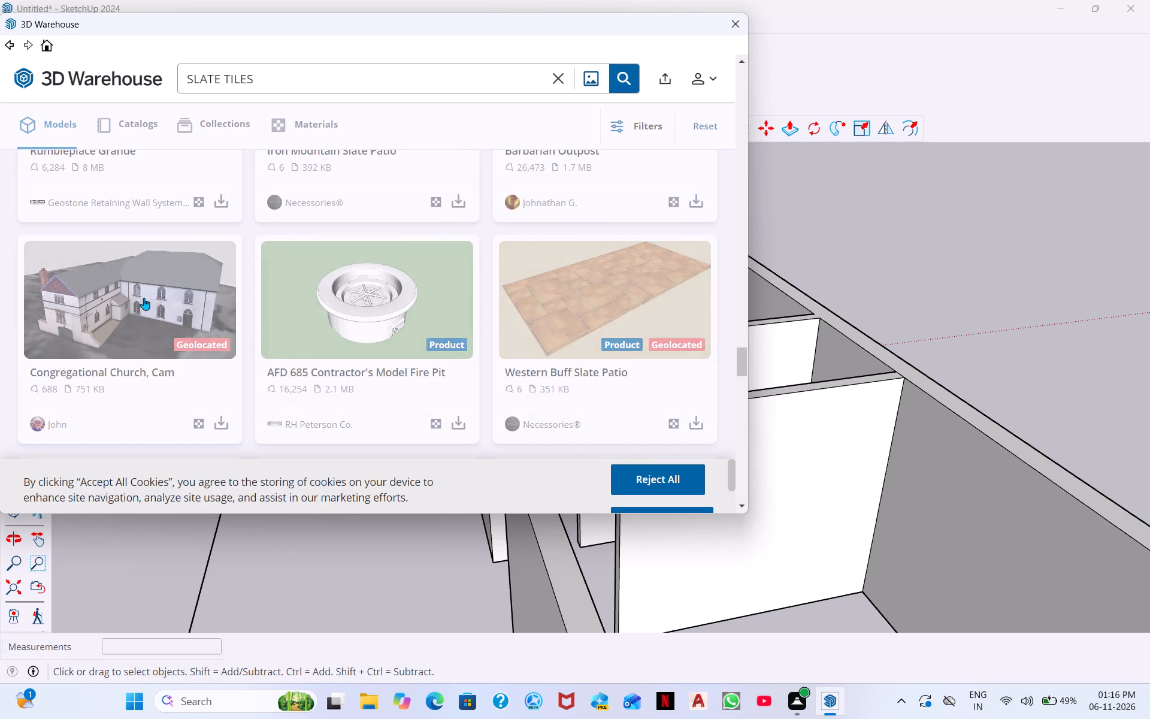
Examine the Congregational Church, Cam model's preview image and description.
{"action": "middle_click_drag", "start_coordinate": [543, 291], "coordinate": [449, 323]}
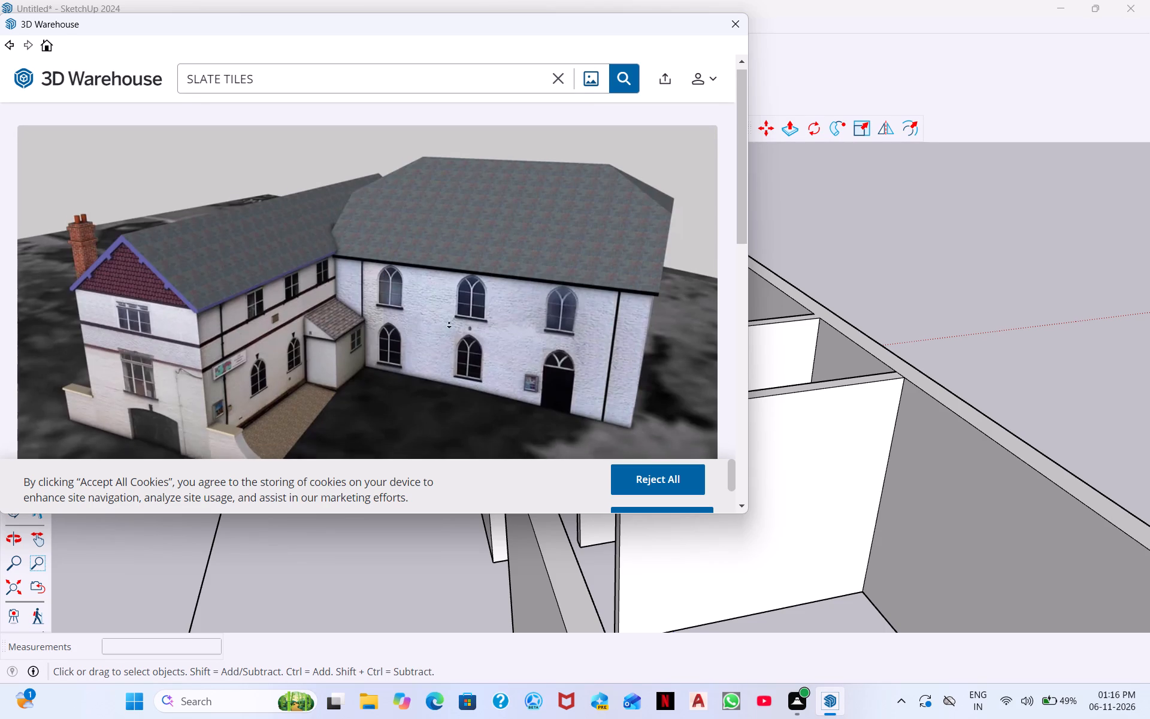
{"action": "middle_click_drag", "start_coordinate": [449, 323], "coordinate": [344, 316]}
{"action": "scroll", "coordinate": [259, 297], "scroll_direction": "down", "scroll_amount": 6}
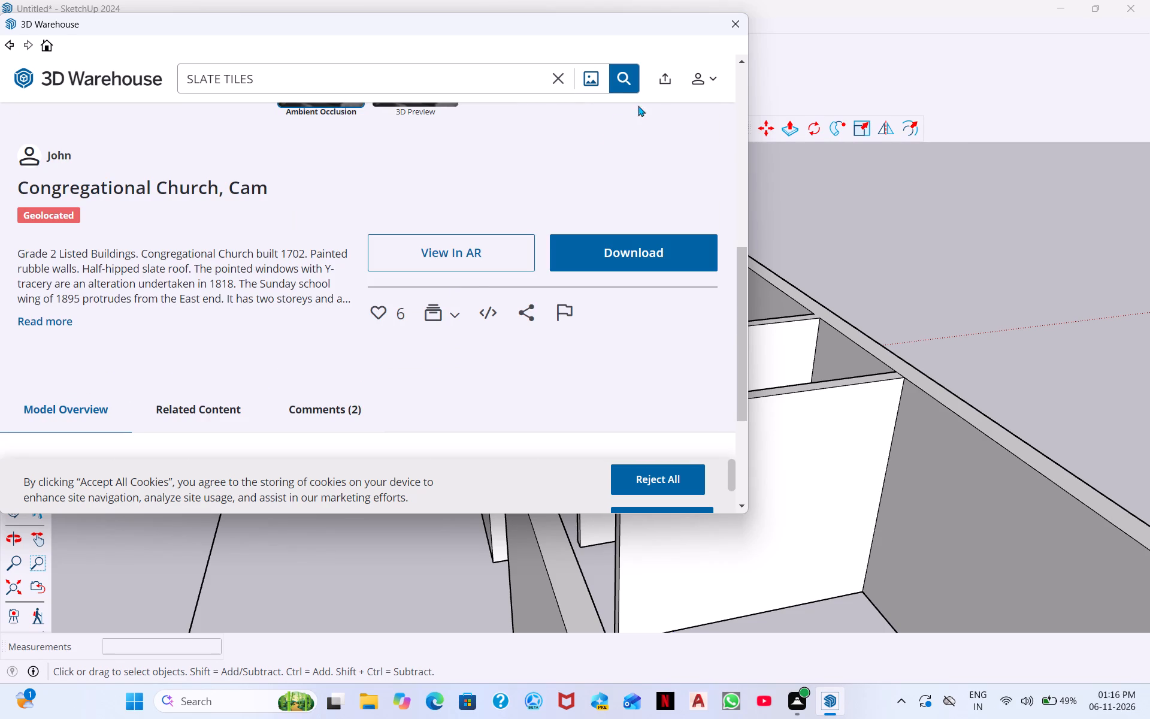
Replace the SLATE TILES query with a 3D Warehouse search for BED.
{"action": "left_click", "coordinate": [570, 77]}
{"action": "left_click_drag", "start_coordinate": [464, 81], "coordinate": [313, 93]}
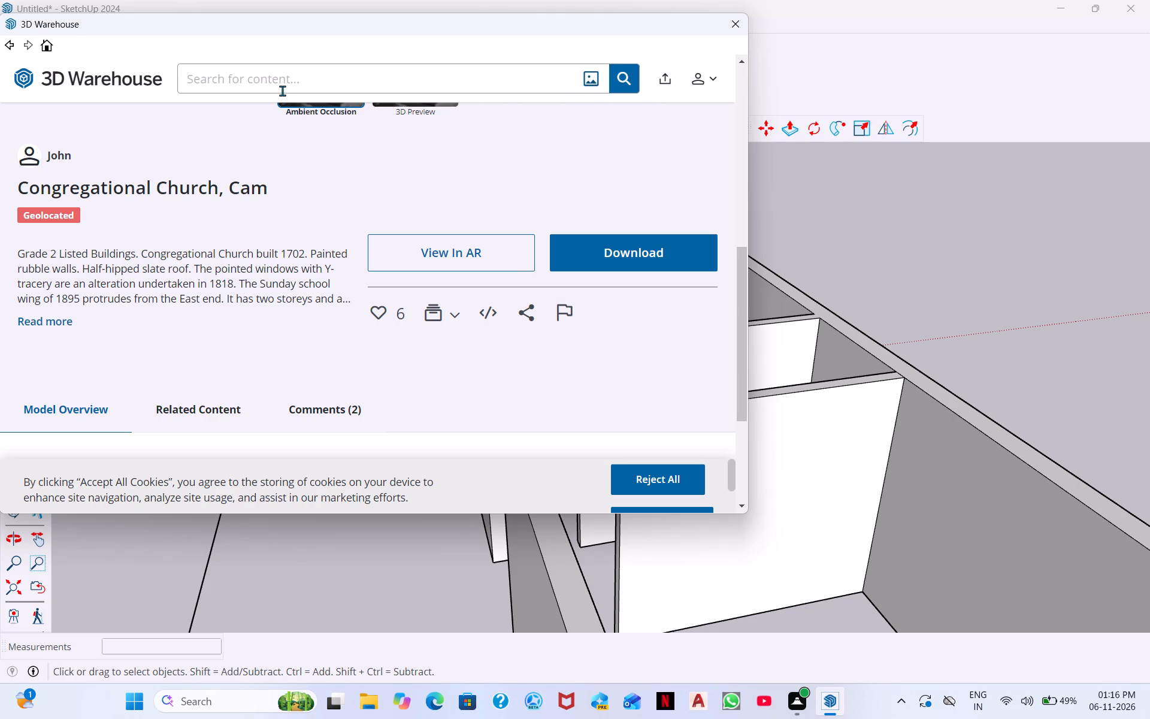
{"action": "type", "text": "BED"}
{"action": "key", "text": "space"}
{"action": "key", "text": "Return"}
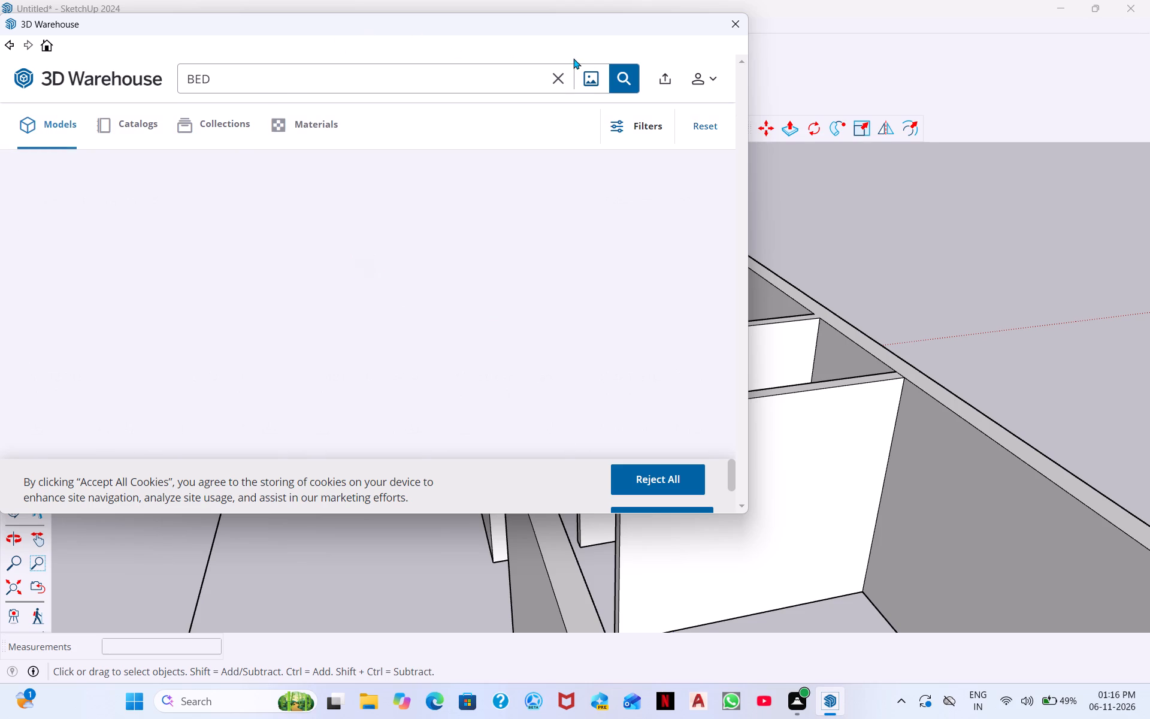
Download the first Cama Cattelan Italy bed model as BED into the HOME MATERIAL folder instead of loading it into the model.
{"action": "scroll", "coordinate": [550, 253], "scroll_direction": "down", "scroll_amount": 3}
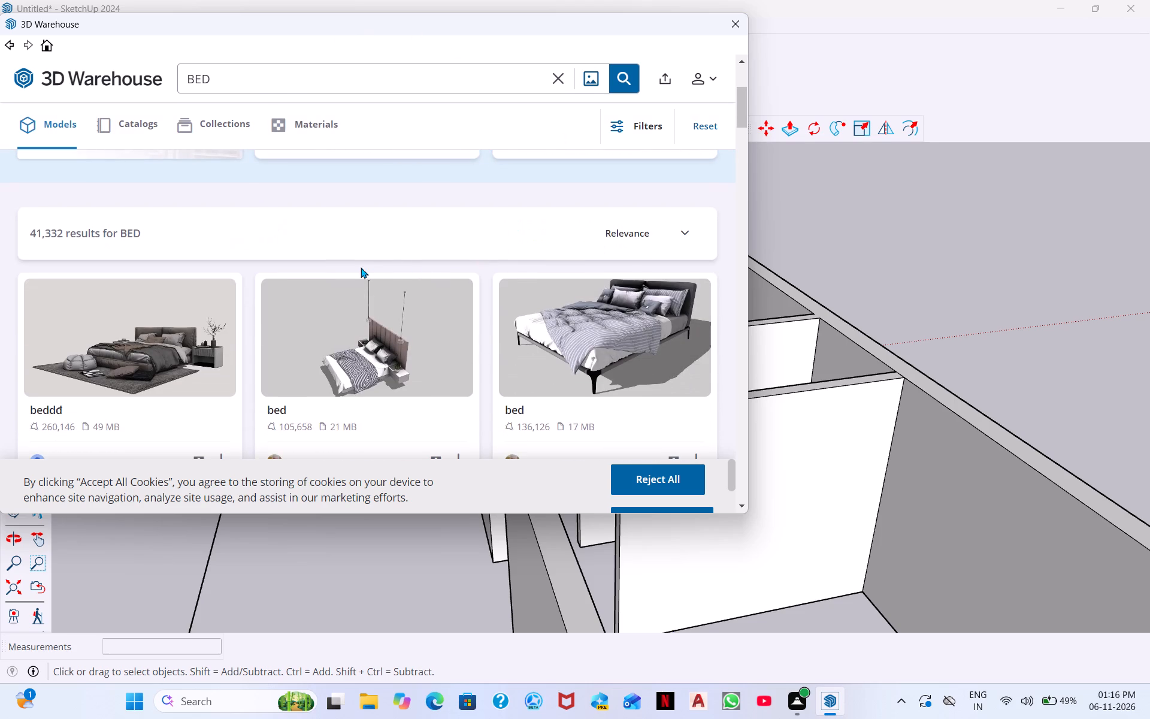
{"action": "scroll", "coordinate": [583, 360], "scroll_direction": "down", "scroll_amount": 2}
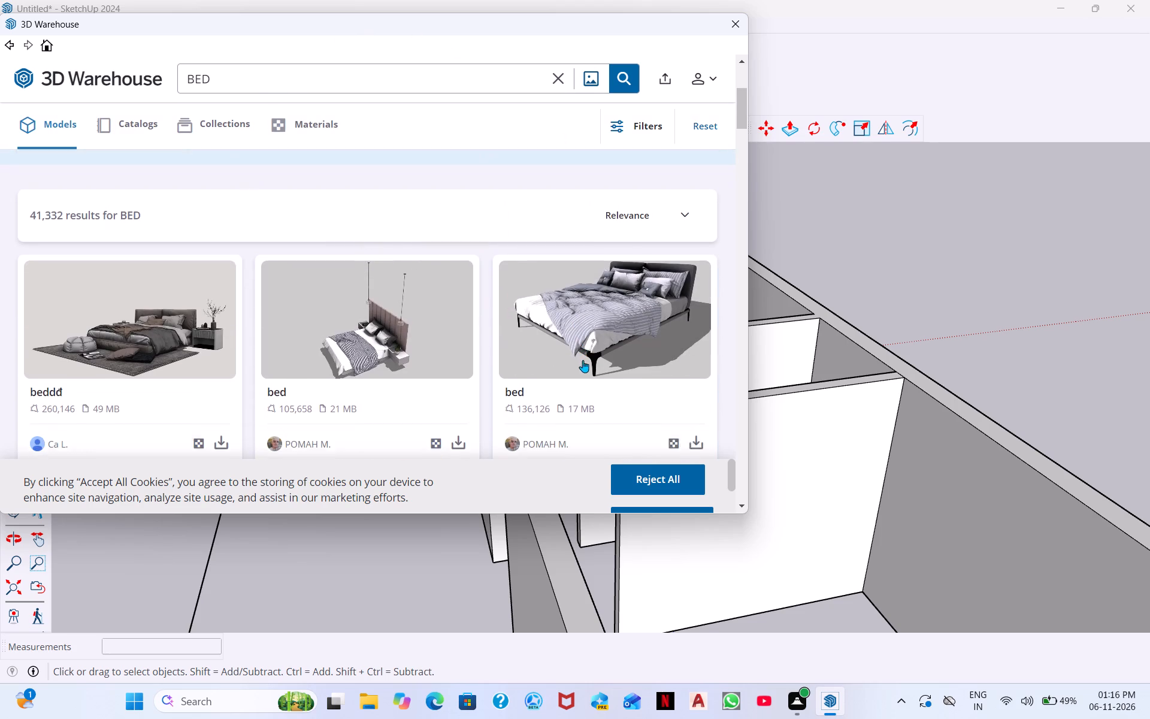
{"action": "scroll", "coordinate": [108, 430], "scroll_direction": "down", "scroll_amount": 3}
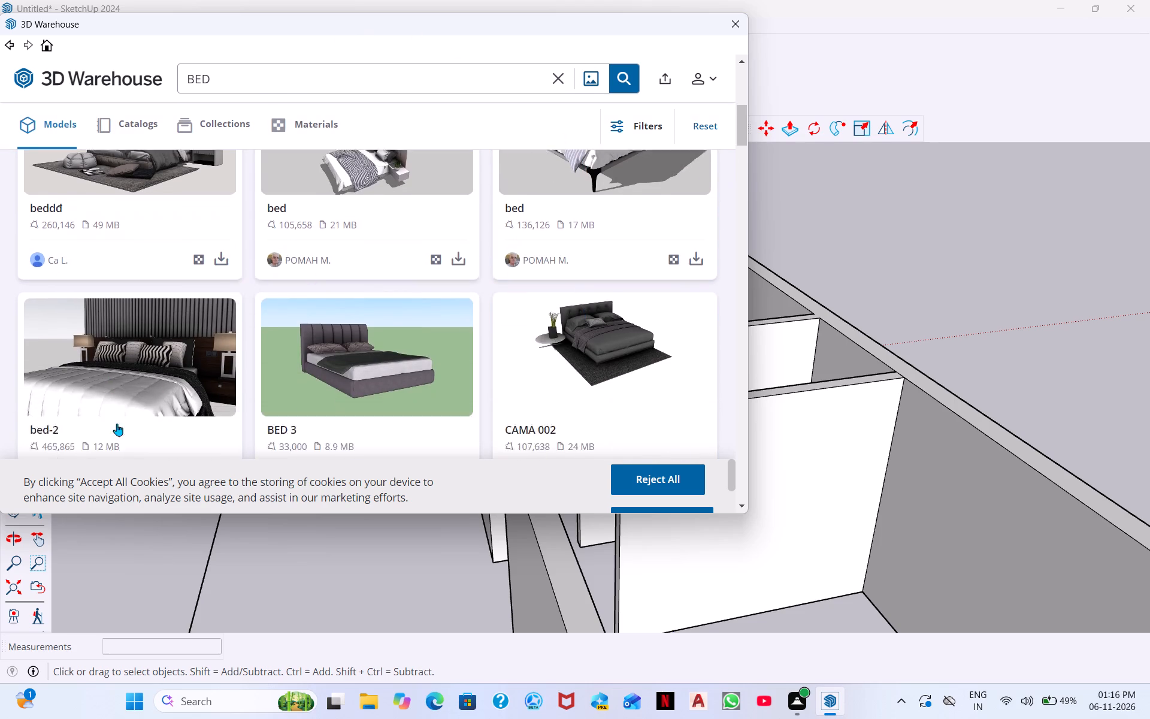
{"action": "scroll", "coordinate": [244, 276], "scroll_direction": "up", "scroll_amount": 2}
{"action": "scroll", "coordinate": [208, 354], "scroll_direction": "down", "scroll_amount": 2}
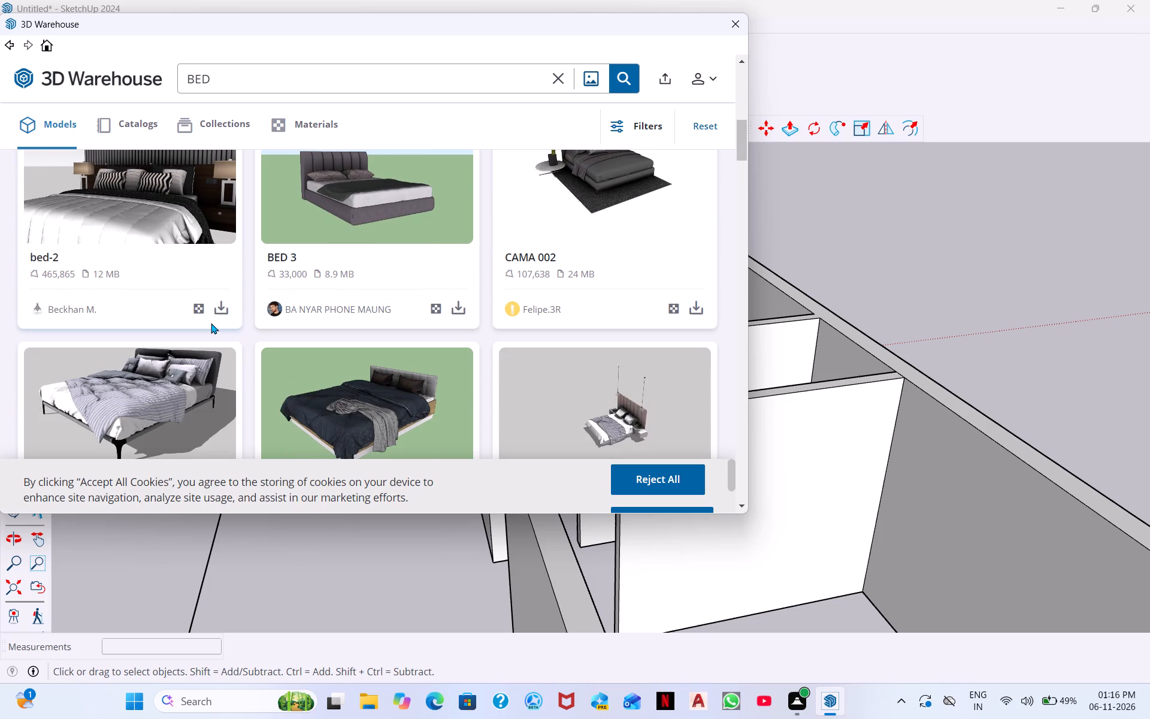
{"action": "scroll", "coordinate": [217, 310], "scroll_direction": "down", "scroll_amount": 3}
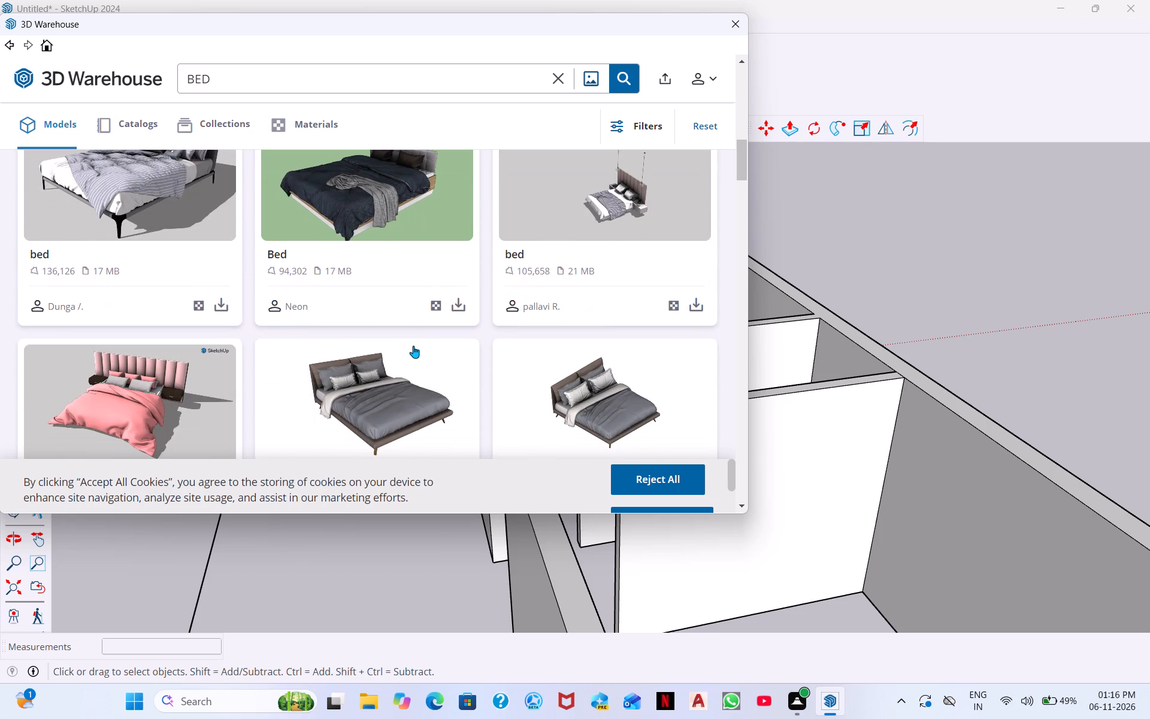
{"action": "scroll", "coordinate": [240, 383], "scroll_direction": "down", "scroll_amount": 2}
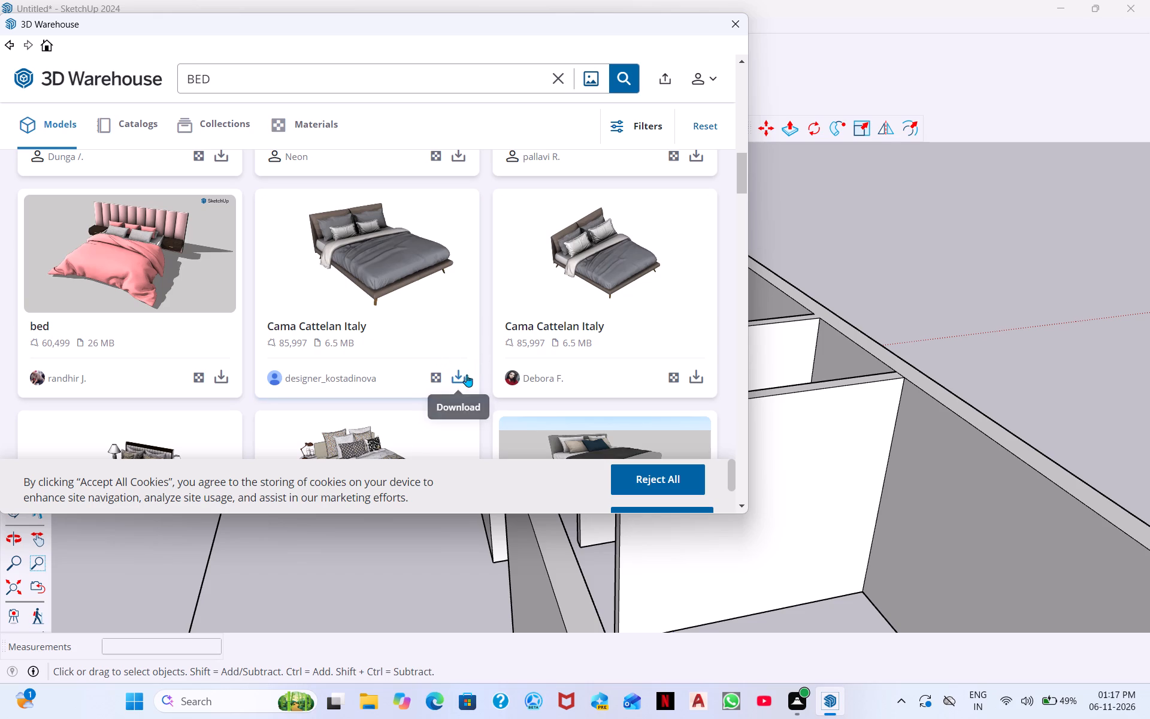
{"action": "left_click_drag", "start_coordinate": [459, 381], "coordinate": [459, 386]}
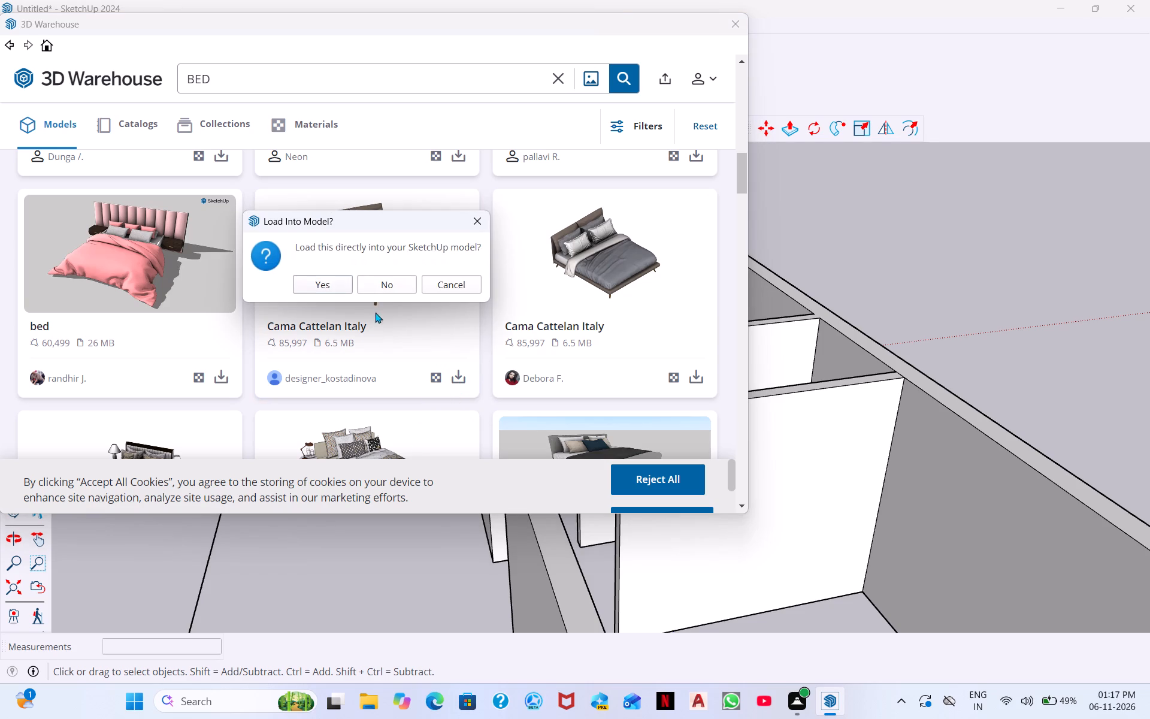
{"action": "left_click", "coordinate": [373, 282]}
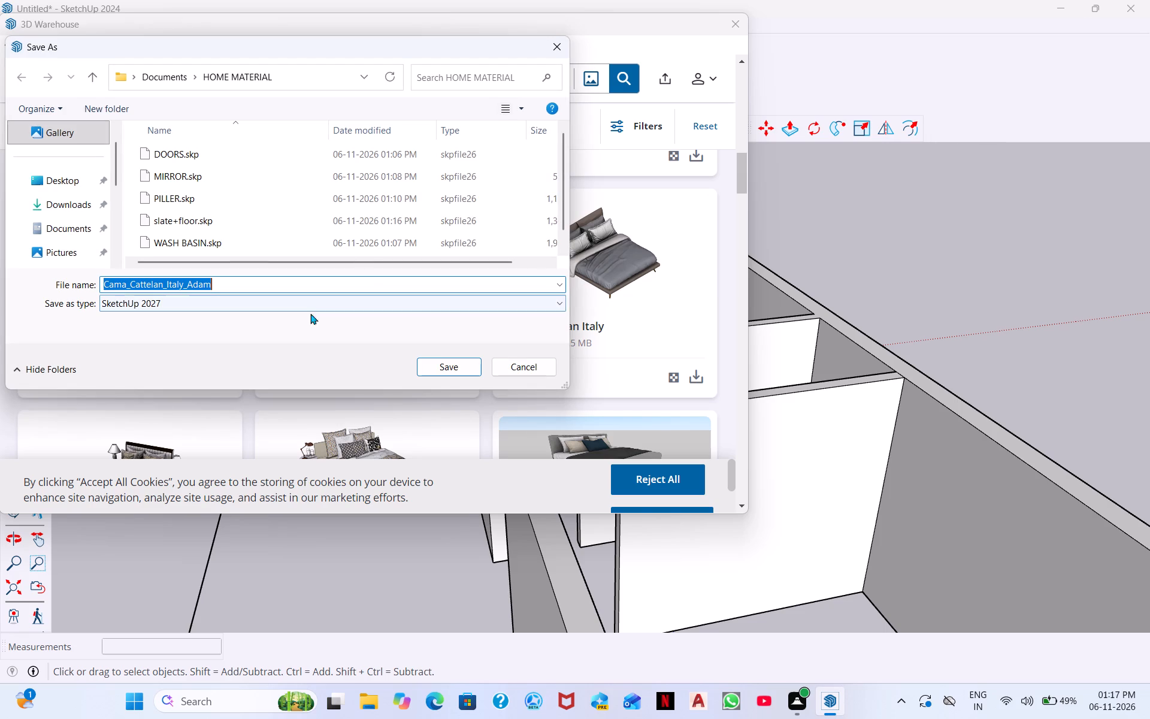
{"action": "key", "text": "BackSpace"}
{"action": "type", "text": "BED"}
{"action": "key", "text": "space"}
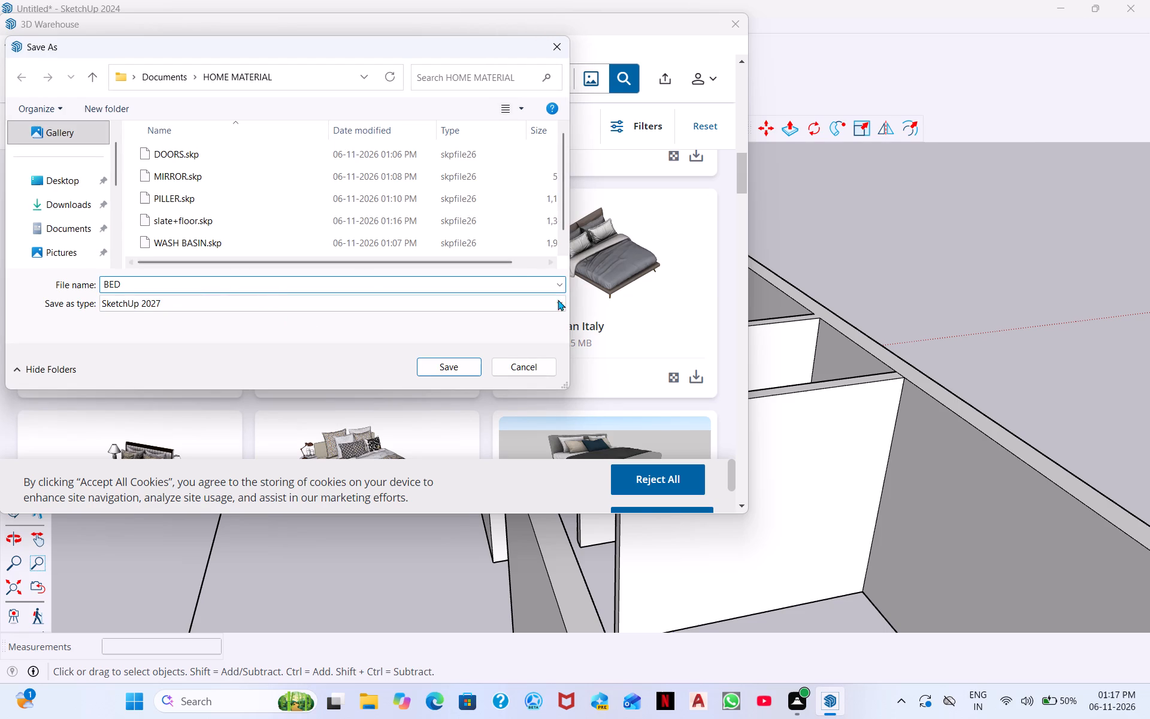
{"action": "left_click", "coordinate": [436, 375]}
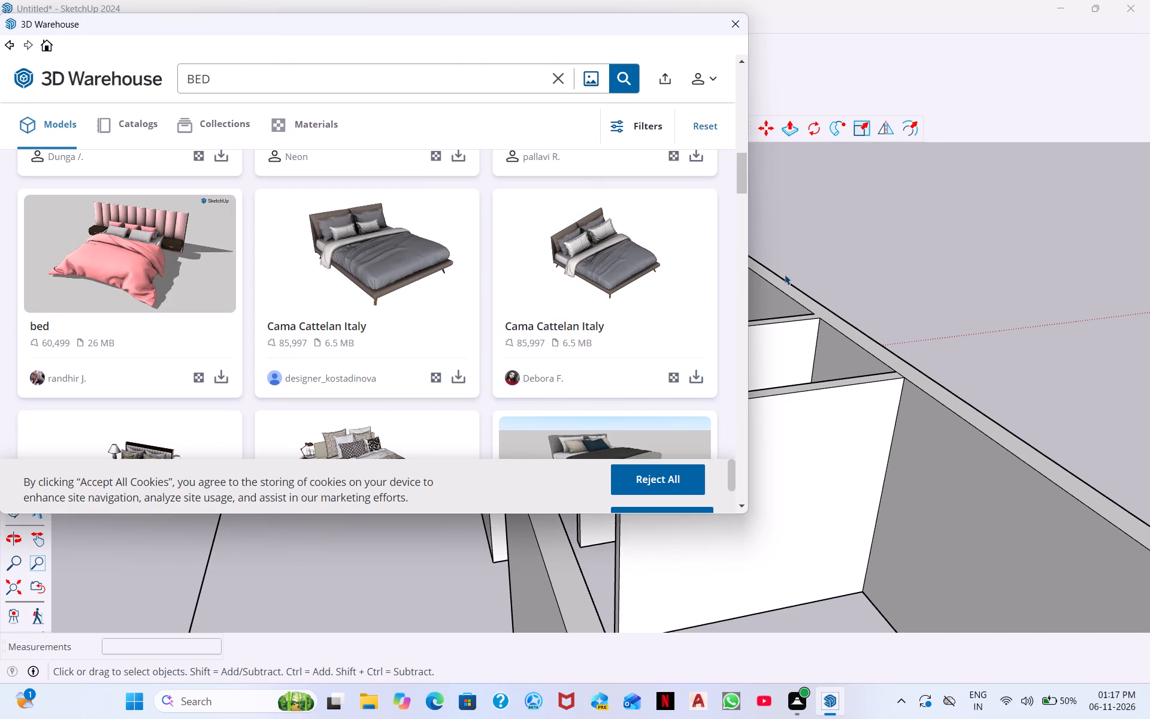
Browse the remaining BED results for further bed models.
{"action": "scroll", "coordinate": [785, 274], "scroll_direction": "down", "scroll_amount": 3}
{"action": "scroll", "coordinate": [381, 325], "scroll_direction": "down", "scroll_amount": 1}
{"action": "scroll", "coordinate": [471, 345], "scroll_direction": "down", "scroll_amount": 6}
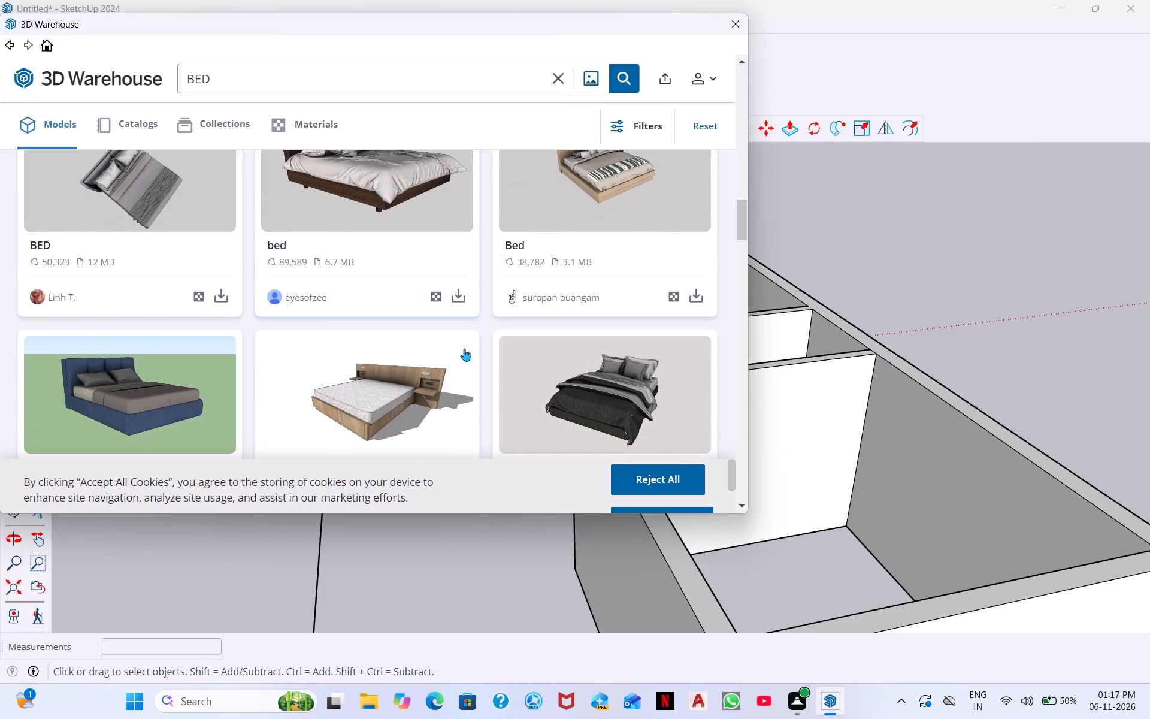
{"action": "scroll", "coordinate": [463, 350], "scroll_direction": "up", "scroll_amount": 3}
{"action": "scroll", "coordinate": [463, 350], "scroll_direction": "down", "scroll_amount": 2}
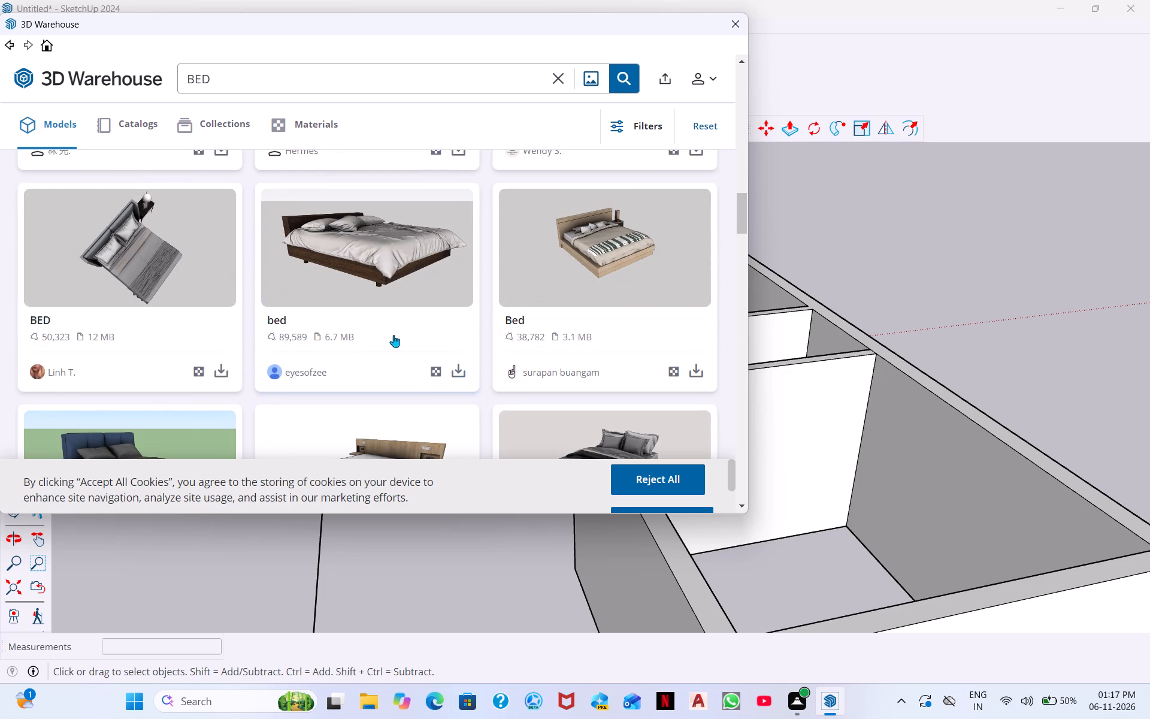
{"action": "scroll", "coordinate": [572, 281], "scroll_direction": "down", "scroll_amount": 3}
{"action": "scroll", "coordinate": [411, 317], "scroll_direction": "down", "scroll_amount": 2}
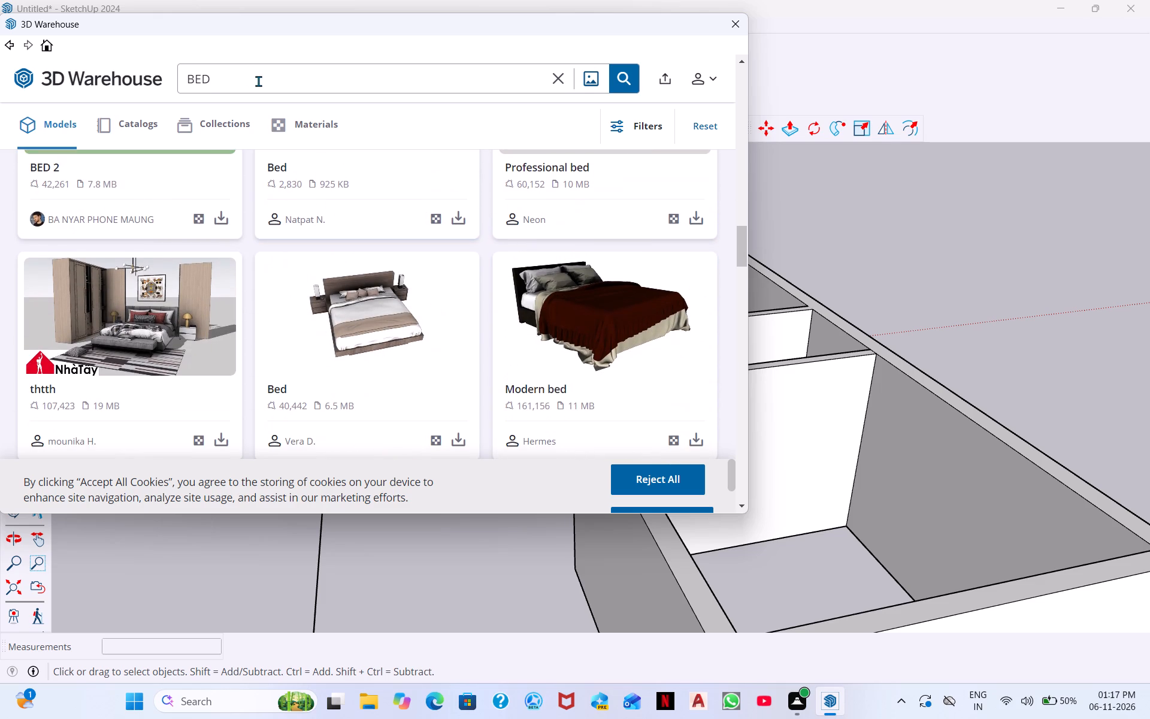
Replace the BED query with a 3D Warehouse search for SOFA.
{"action": "left_click_drag", "start_coordinate": [244, 72], "coordinate": [151, 78]}
{"action": "key", "text": "BackSpace"}
{"action": "type", "text": "SO"}
{"action": "type", "text": "FA"}
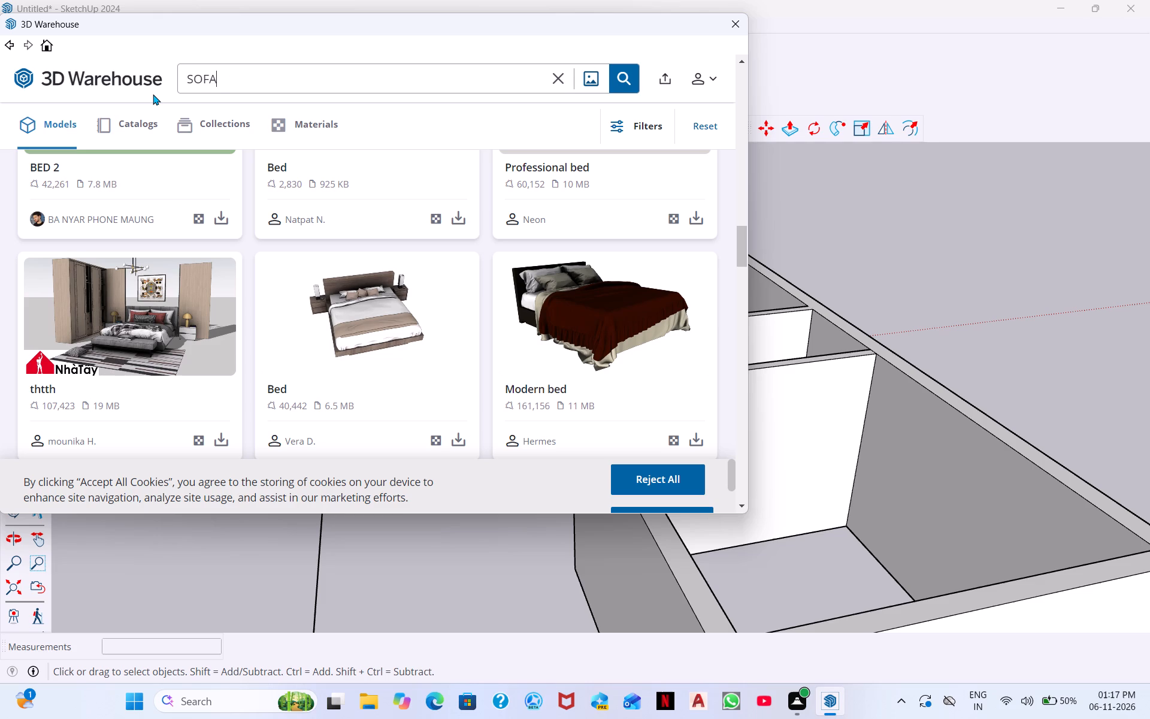
{"action": "key", "text": "space"}
{"action": "key", "text": "Return"}
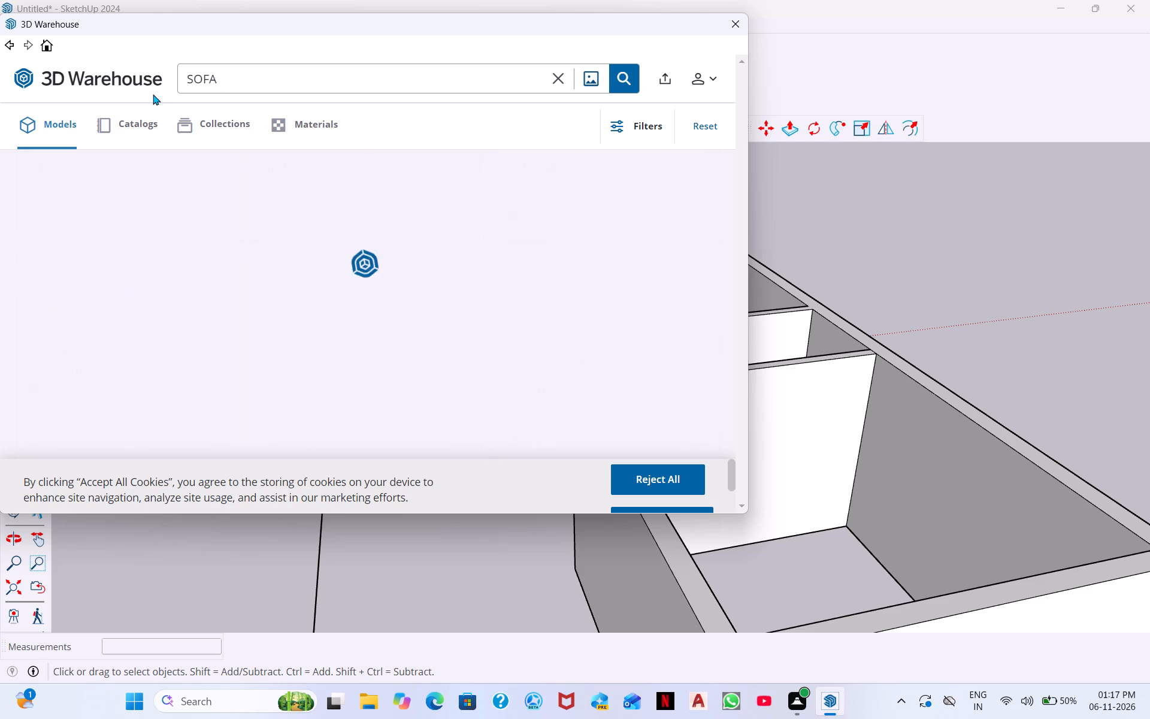
Browse the SOFA results in 3D Warehouse for a suitable sofa model.
{"action": "scroll", "coordinate": [477, 219], "scroll_direction": "down", "scroll_amount": 4}
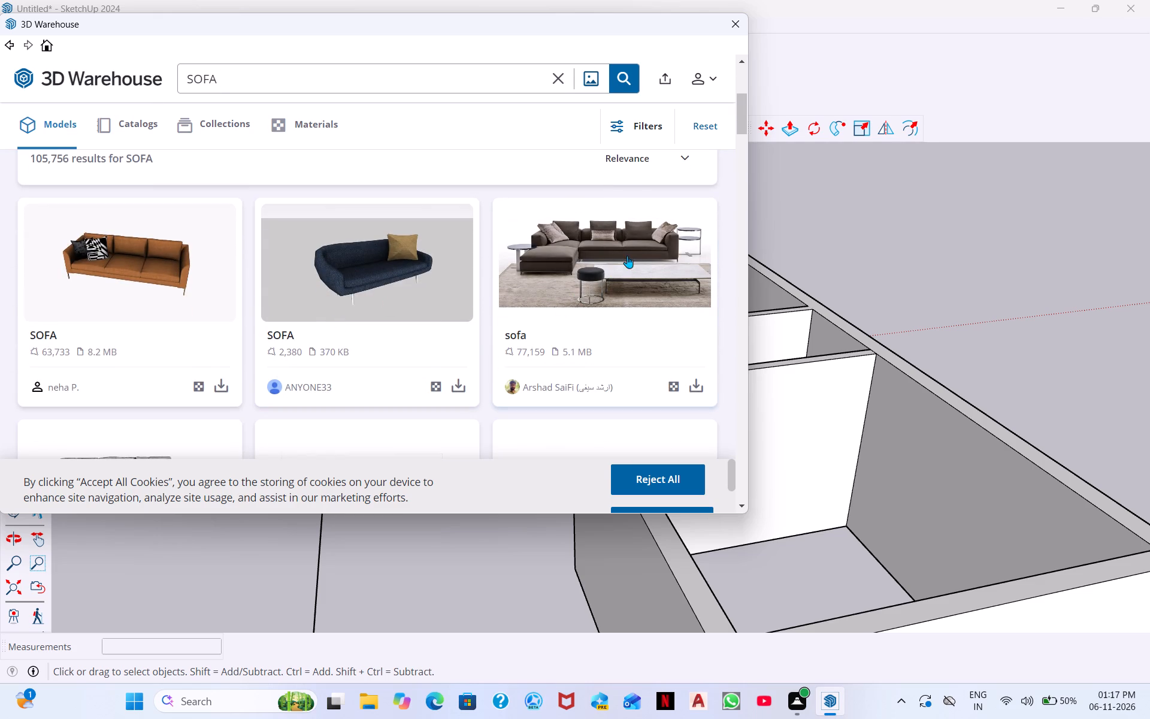
{"action": "scroll", "coordinate": [445, 310], "scroll_direction": "down", "scroll_amount": 2}
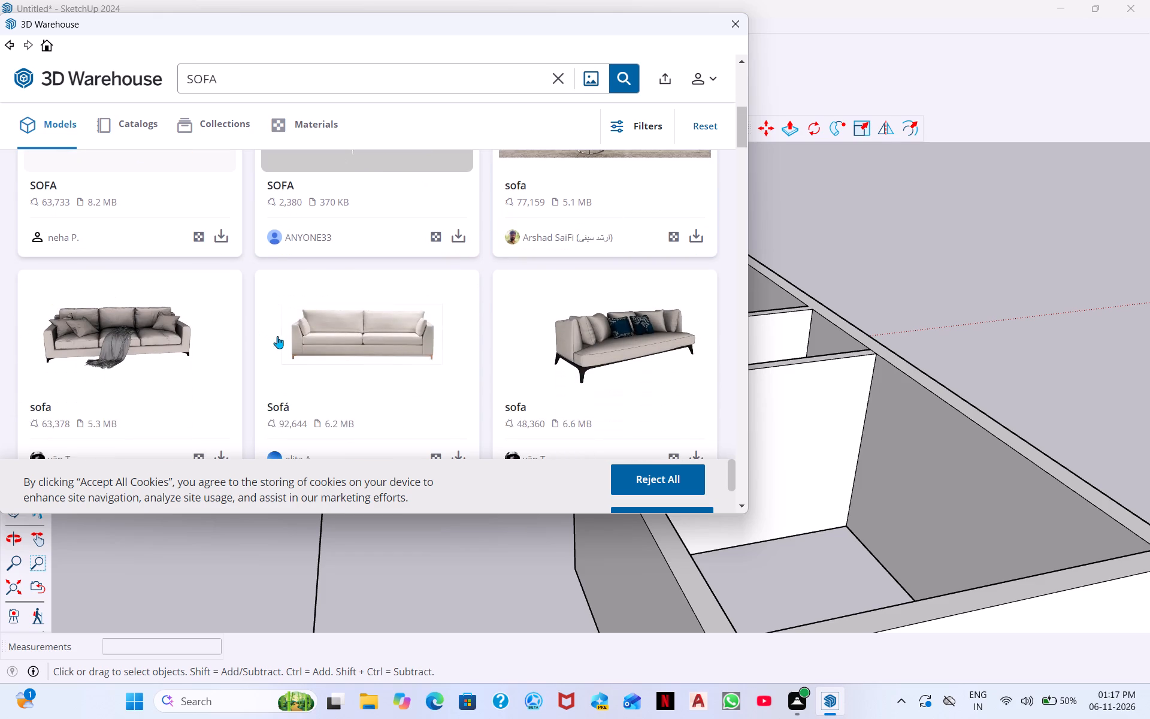
{"action": "scroll", "coordinate": [280, 337], "scroll_direction": "down", "scroll_amount": 2}
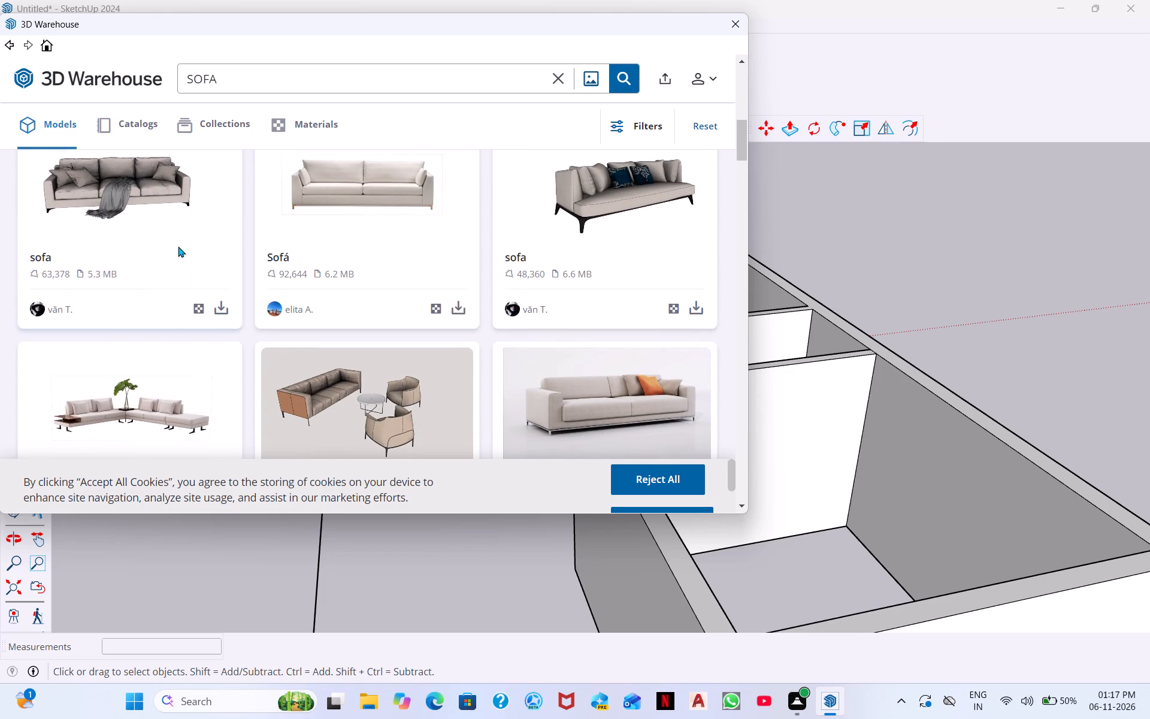
{"action": "scroll", "coordinate": [597, 372], "scroll_direction": "down", "scroll_amount": 2}
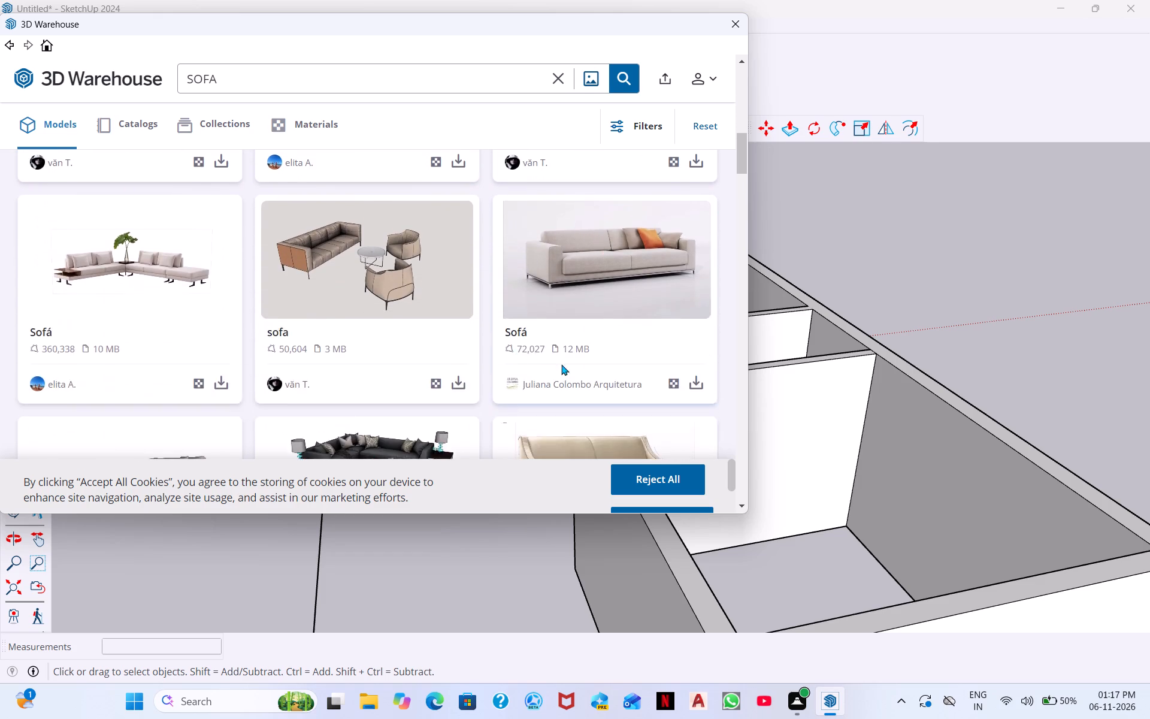
{"action": "scroll", "coordinate": [491, 344], "scroll_direction": "down", "scroll_amount": 3}
{"action": "scroll", "coordinate": [362, 315], "scroll_direction": "down", "scroll_amount": 4}
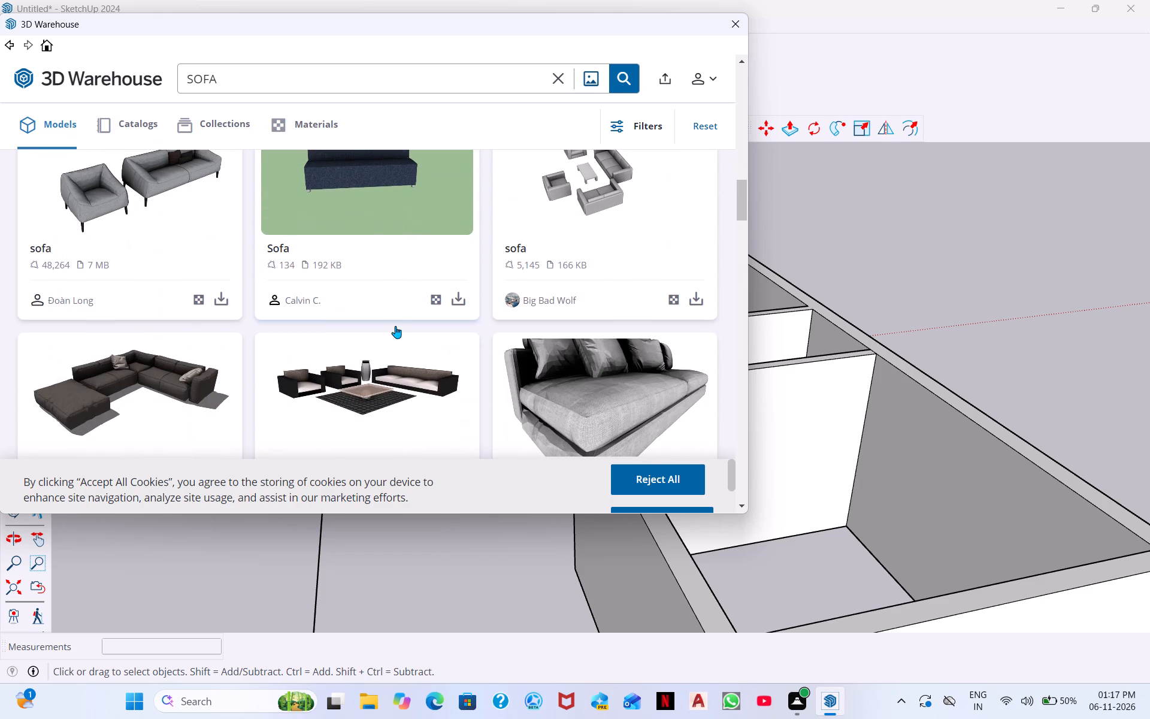
{"action": "scroll", "coordinate": [441, 315], "scroll_direction": "down", "scroll_amount": 1}
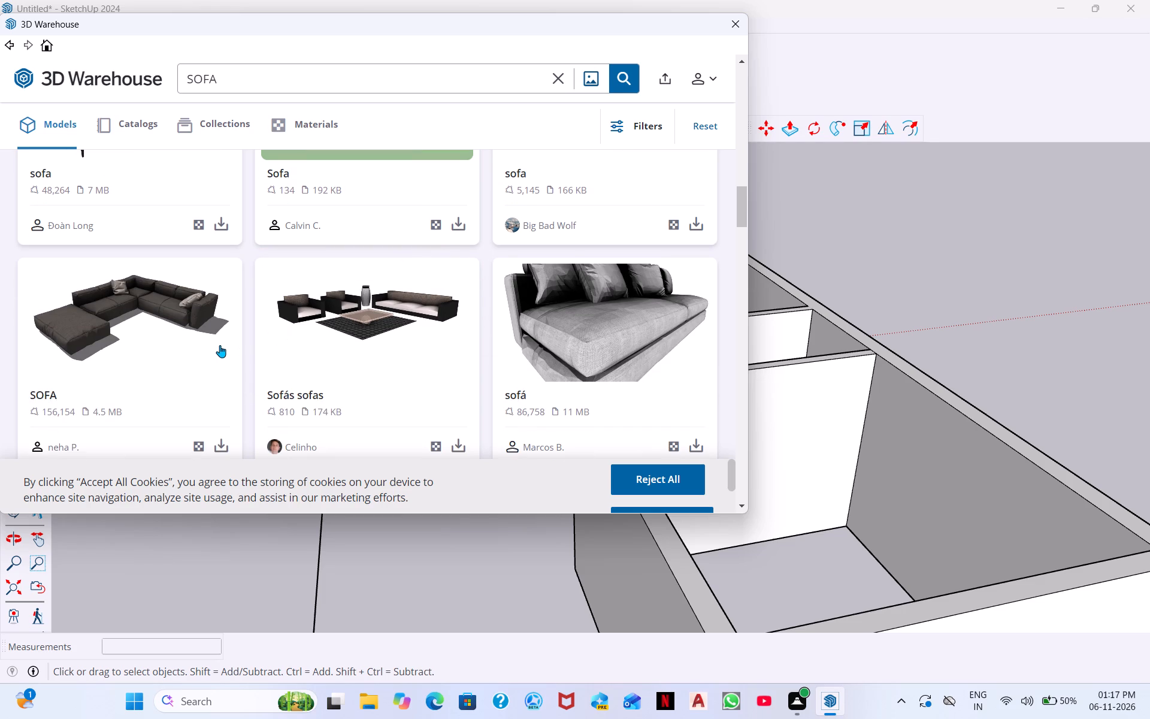
{"action": "scroll", "coordinate": [394, 350], "scroll_direction": "down", "scroll_amount": 2}
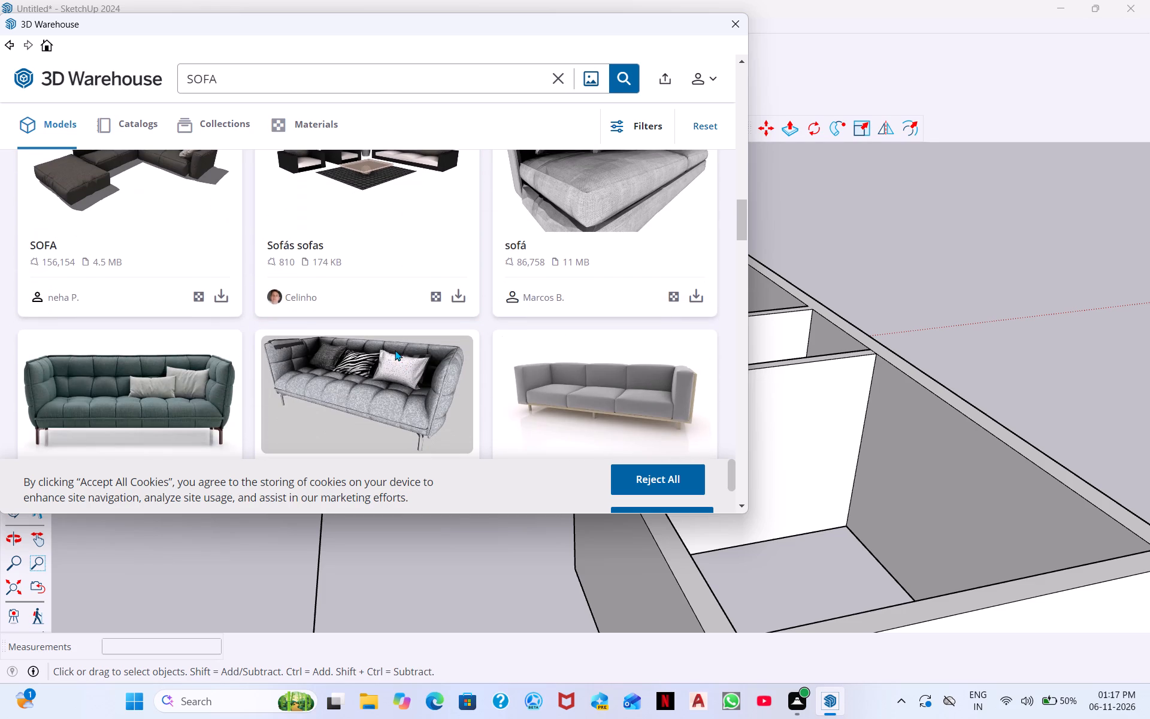
{"action": "scroll", "coordinate": [395, 349], "scroll_direction": "down", "scroll_amount": 12}
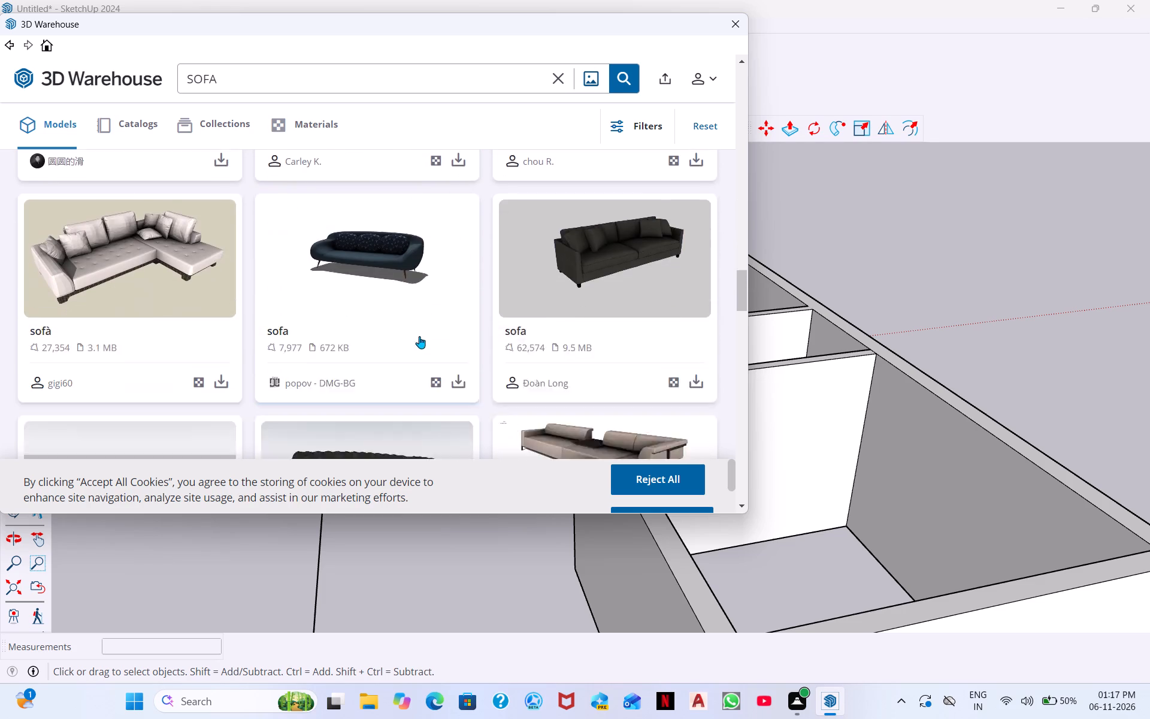
{"action": "scroll", "coordinate": [395, 339], "scroll_direction": "down", "scroll_amount": 6}
{"action": "scroll", "coordinate": [464, 331], "scroll_direction": "down", "scroll_amount": 3}
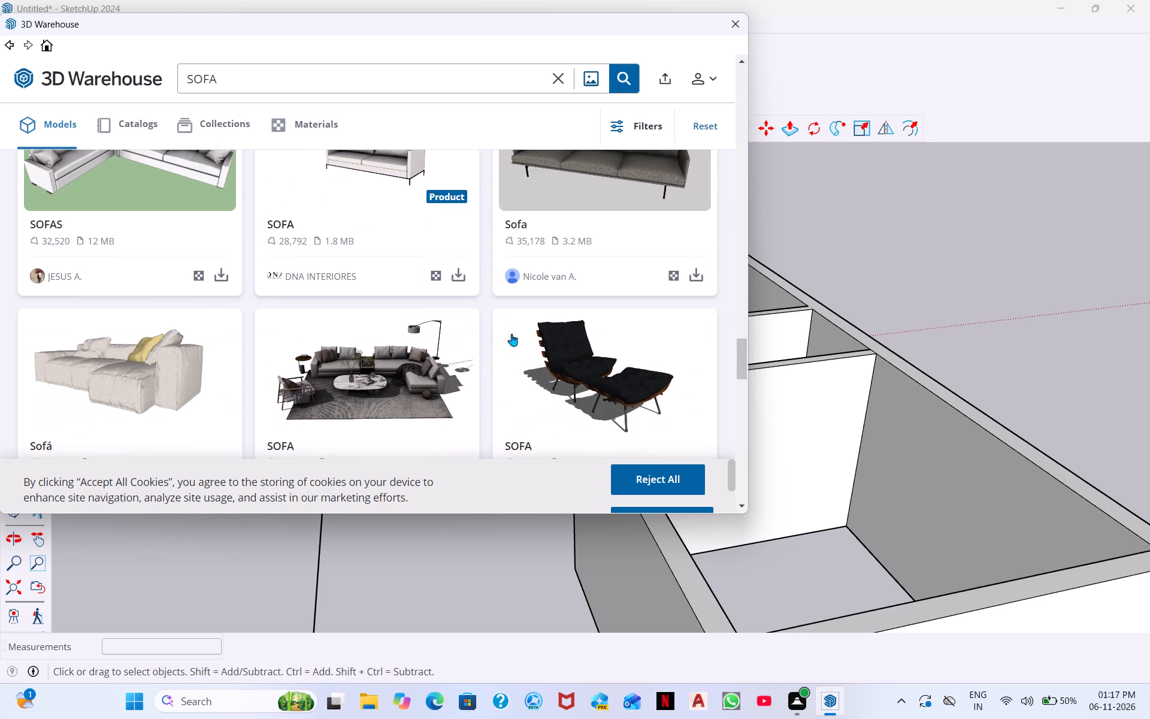
{"action": "scroll", "coordinate": [519, 335], "scroll_direction": "down", "scroll_amount": 2}
{"action": "scroll", "coordinate": [340, 333], "scroll_direction": "up", "scroll_amount": 3}
{"action": "scroll", "coordinate": [340, 333], "scroll_direction": "down", "scroll_amount": 3}
{"action": "scroll", "coordinate": [515, 336], "scroll_direction": "down", "scroll_amount": 2}
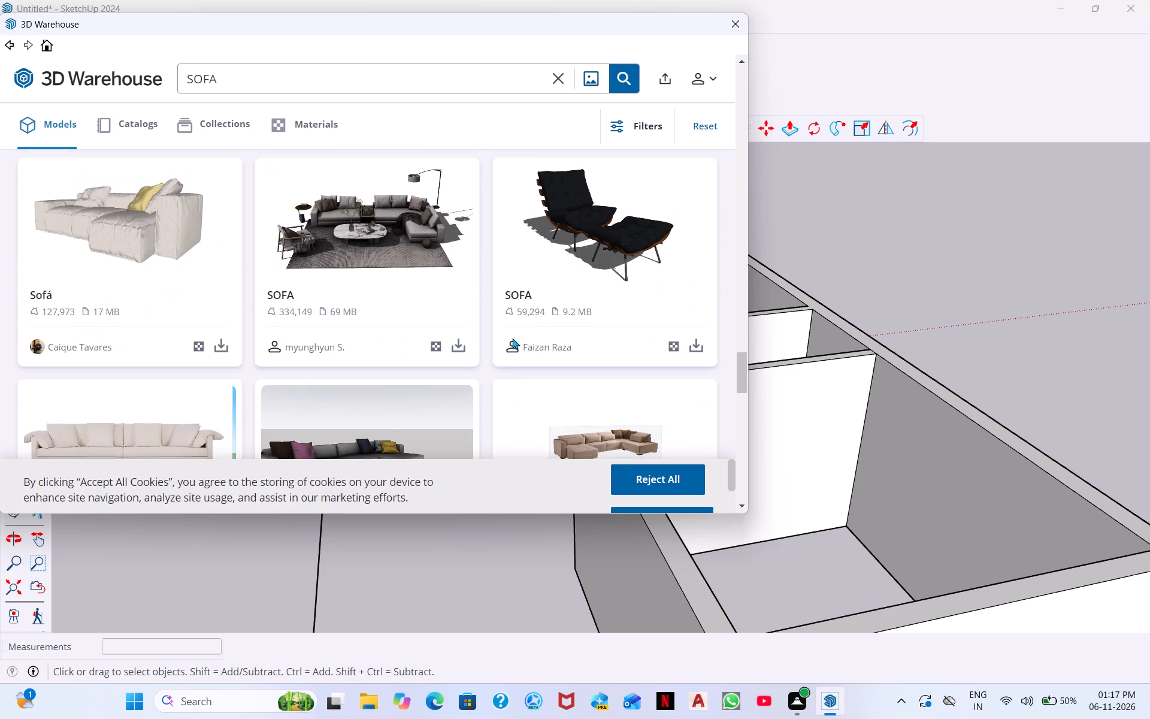
{"action": "scroll", "coordinate": [512, 338], "scroll_direction": "down", "scroll_amount": 1}
{"action": "scroll", "coordinate": [301, 343], "scroll_direction": "down", "scroll_amount": 3}
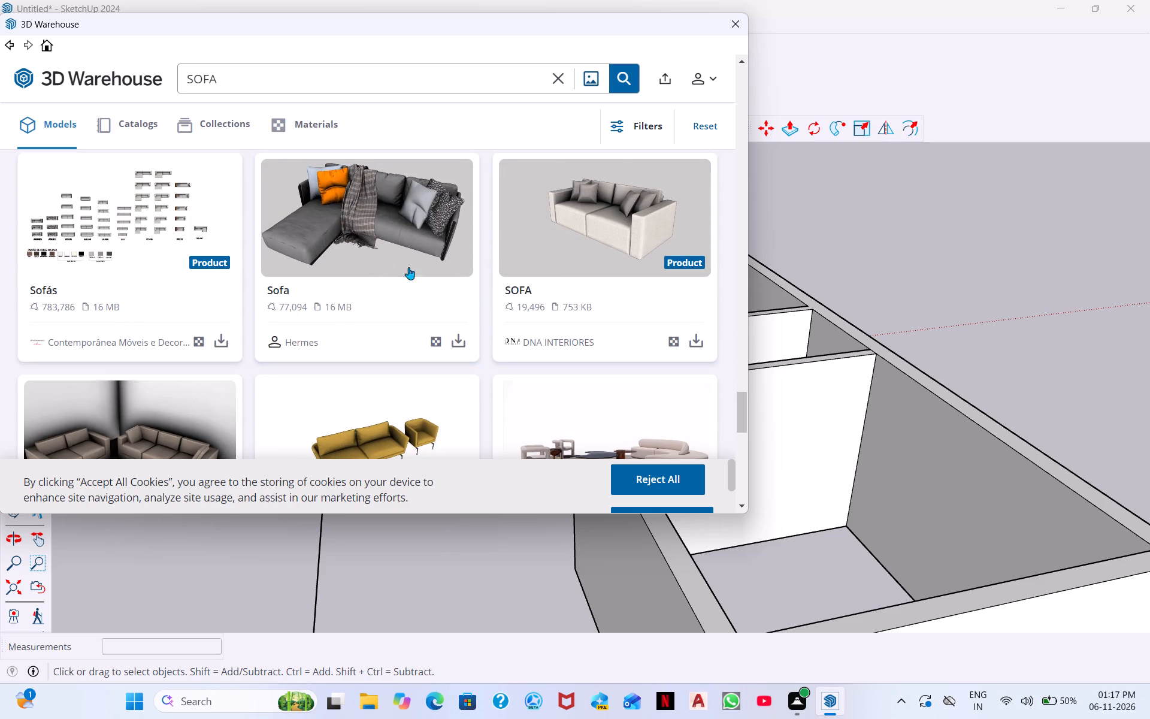
{"action": "scroll", "coordinate": [325, 279], "scroll_direction": "down", "scroll_amount": 2}
{"action": "scroll", "coordinate": [415, 288], "scroll_direction": "down", "scroll_amount": 4}
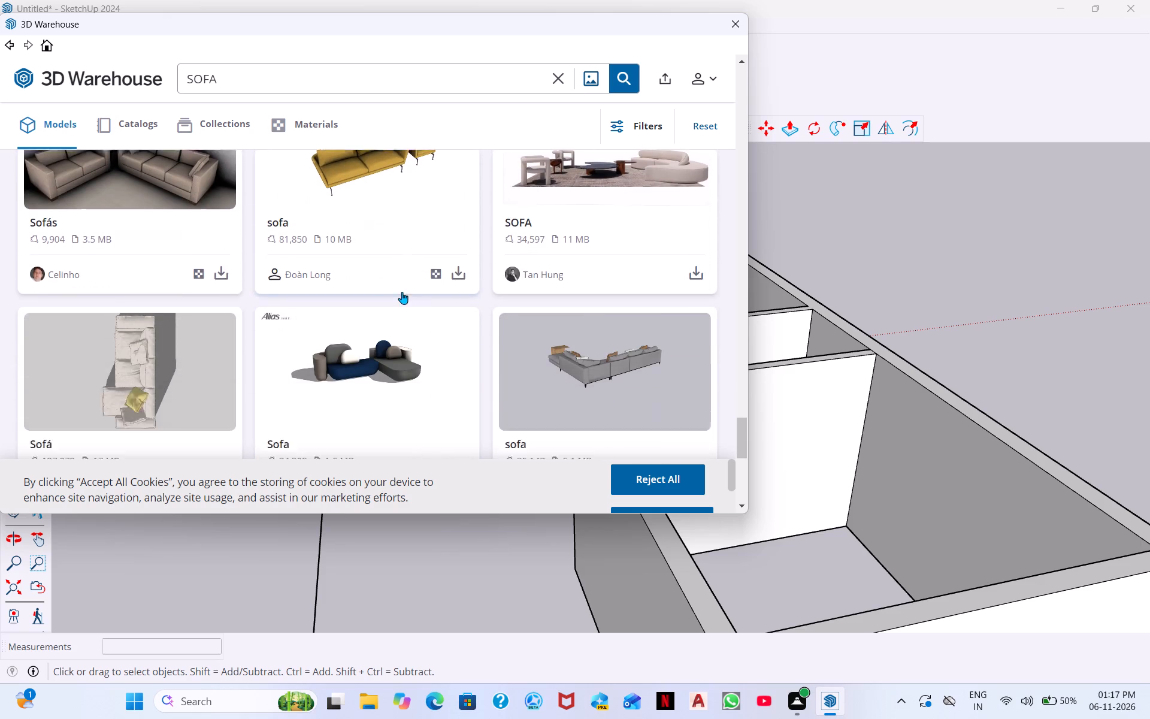
{"action": "scroll", "coordinate": [311, 300], "scroll_direction": "down", "scroll_amount": 6}
{"action": "scroll", "coordinate": [391, 289], "scroll_direction": "down", "scroll_amount": 2}
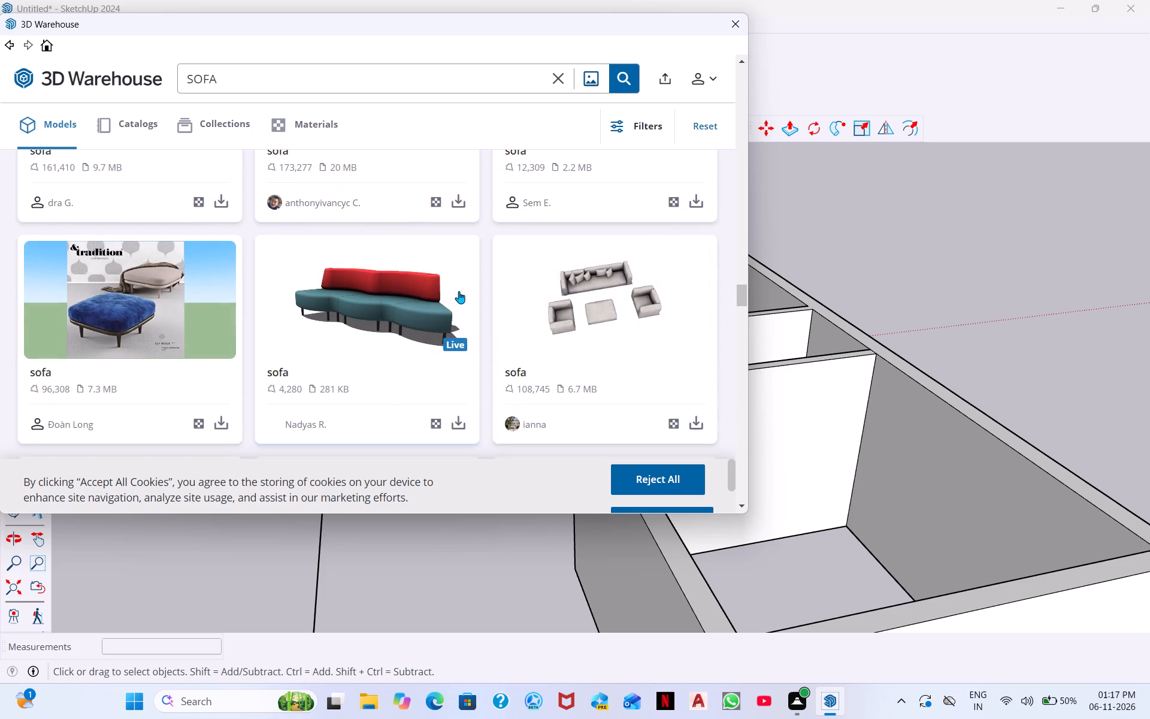
{"action": "scroll", "coordinate": [464, 295], "scroll_direction": "down", "scroll_amount": 7}
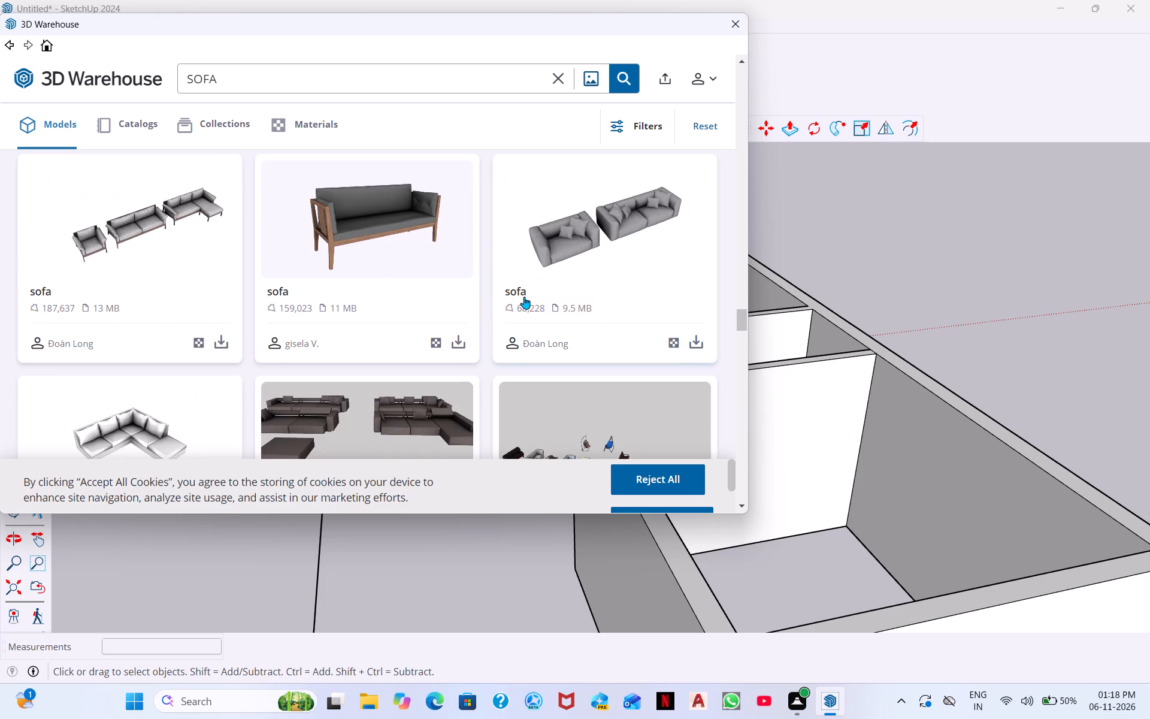
{"action": "scroll", "coordinate": [524, 297], "scroll_direction": "down", "scroll_amount": 12}
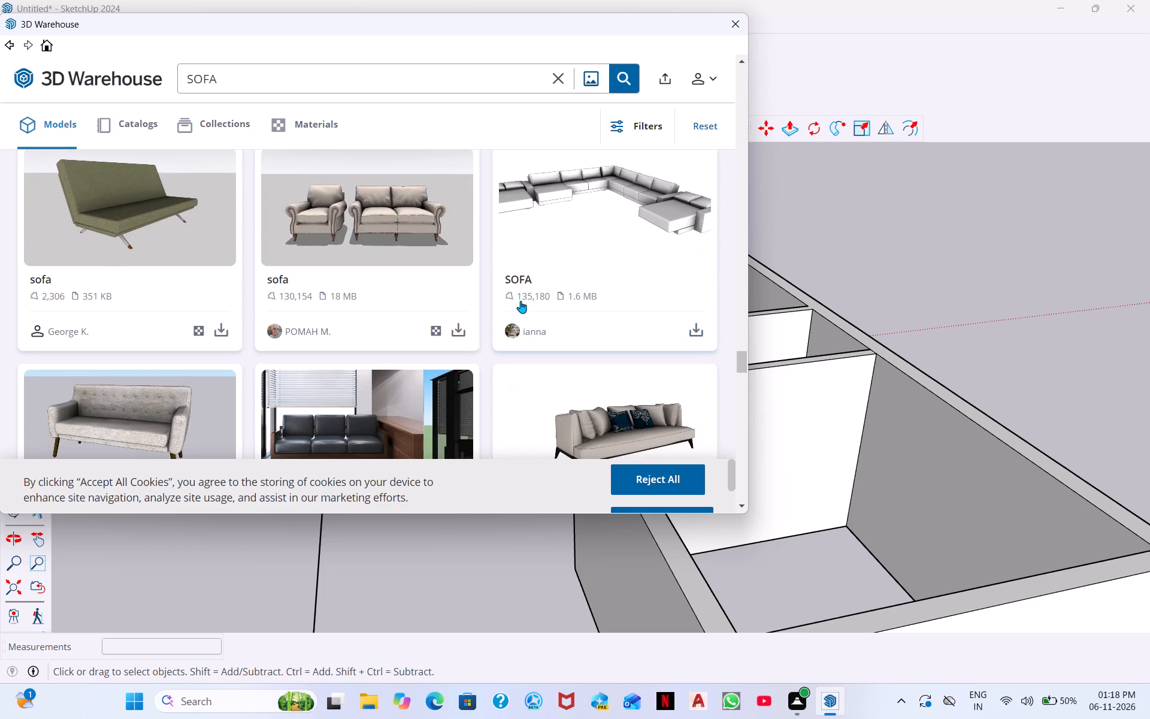
{"action": "scroll", "coordinate": [557, 298], "scroll_direction": "down", "scroll_amount": 6}
{"action": "scroll", "coordinate": [426, 304], "scroll_direction": "up", "scroll_amount": 4}
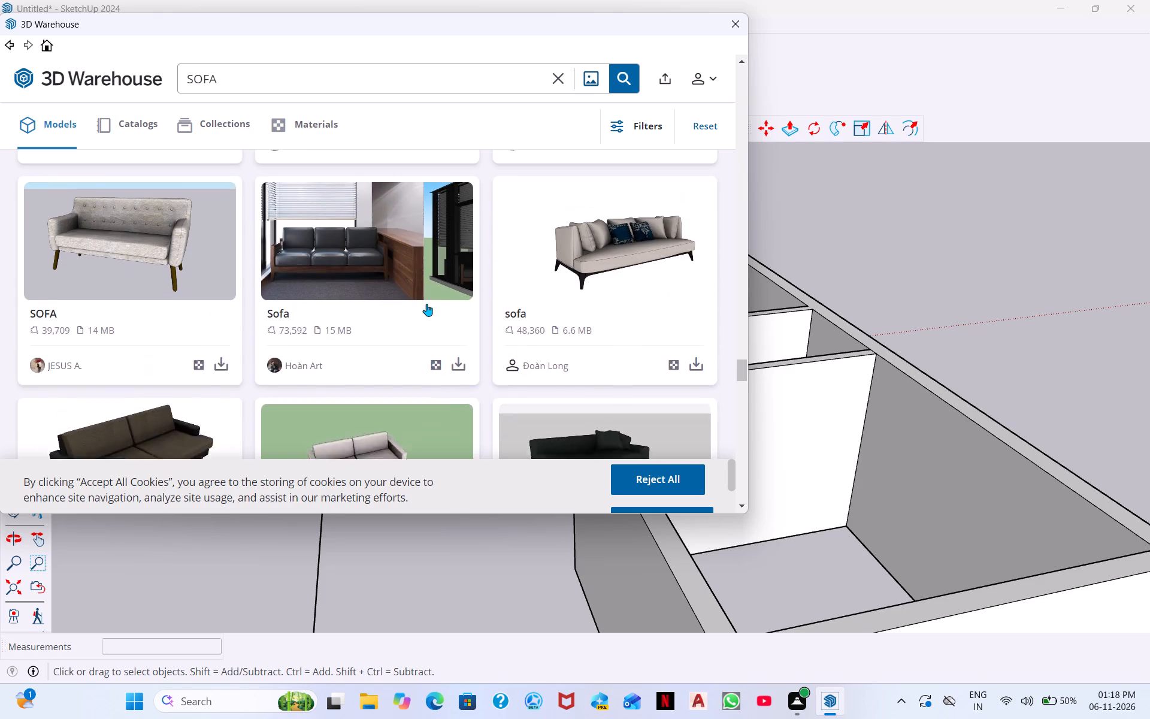
{"action": "scroll", "coordinate": [426, 294], "scroll_direction": "down", "scroll_amount": 4}
{"action": "scroll", "coordinate": [479, 270], "scroll_direction": "down", "scroll_amount": 4}
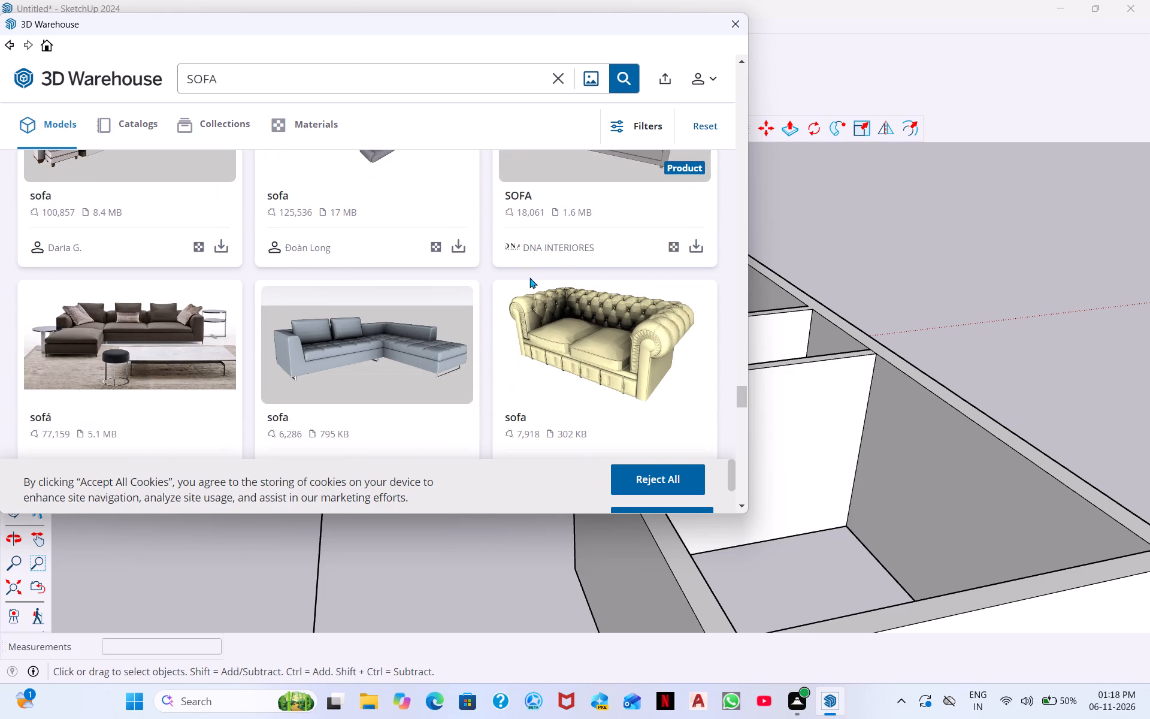
{"action": "scroll", "coordinate": [182, 343], "scroll_direction": "down", "scroll_amount": 3}
{"action": "scroll", "coordinate": [181, 343], "scroll_direction": "up", "scroll_amount": 2}
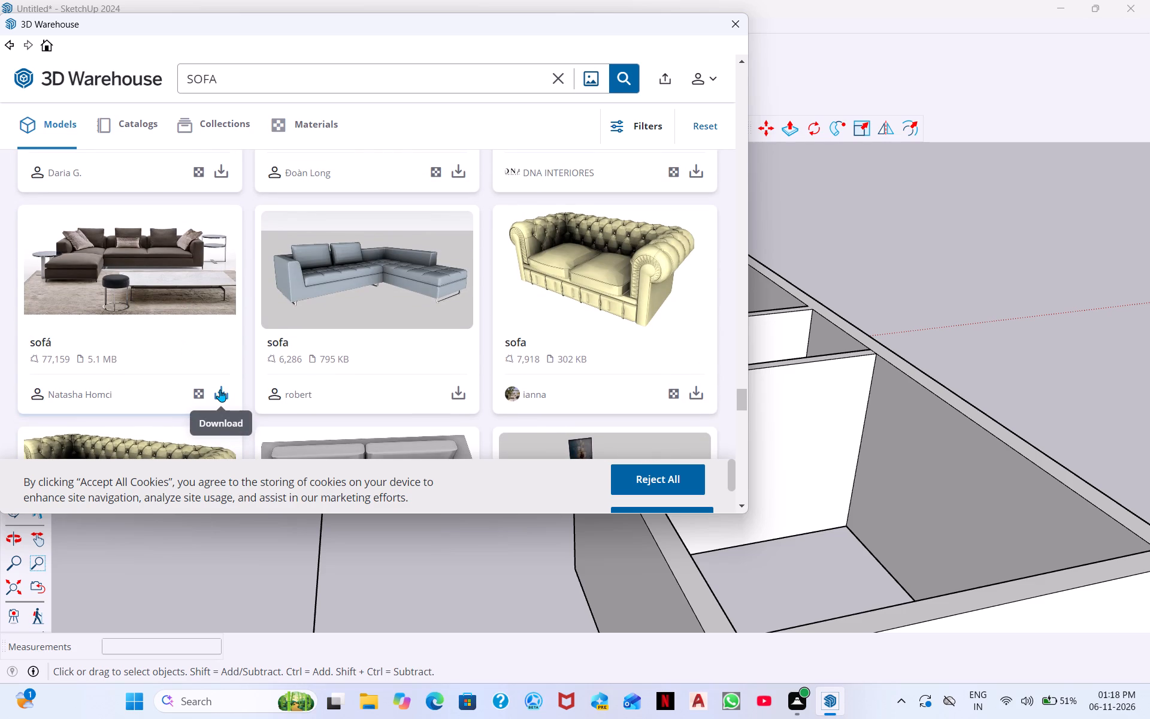
Download the 5.1 MB brown sectional sofá model with coffee table as SOFA into the HOME MATERIAL folder instead of loading it into the model.
{"action": "left_click", "coordinate": [220, 389]}
{"action": "left_click", "coordinate": [397, 284]}
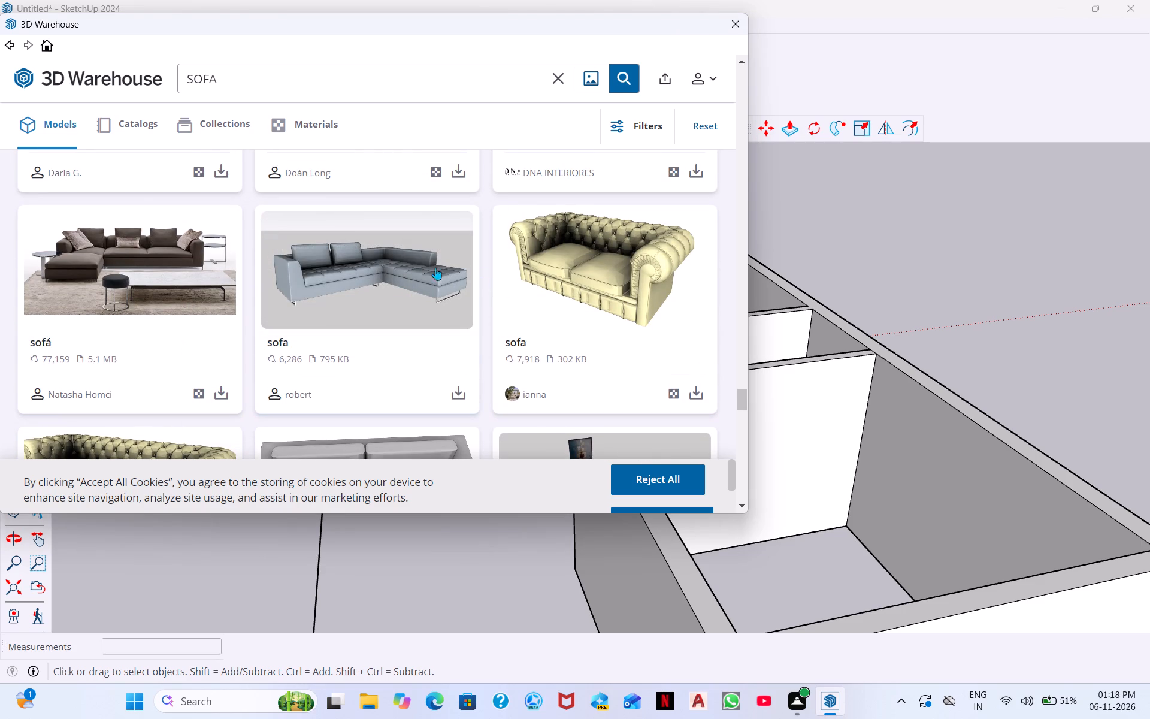
{"action": "key", "text": "BackSpace"}
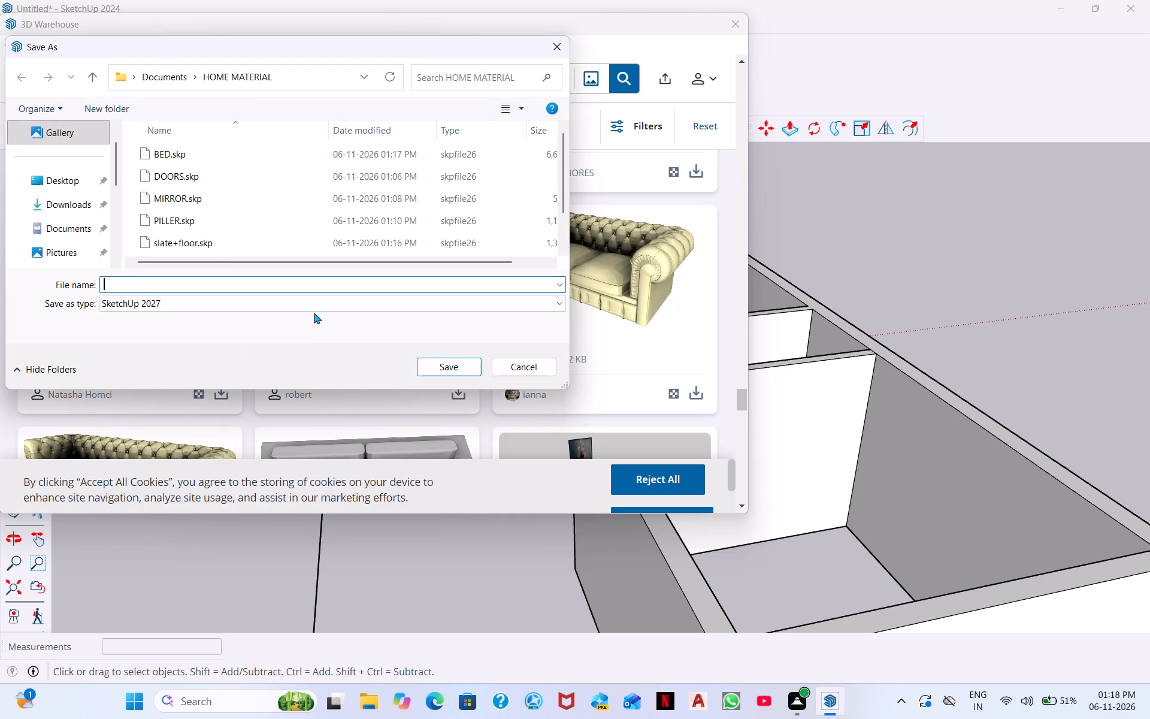
{"action": "type", "text": "SOFA"}
{"action": "key", "text": "space"}
{"action": "key", "text": "Return"}
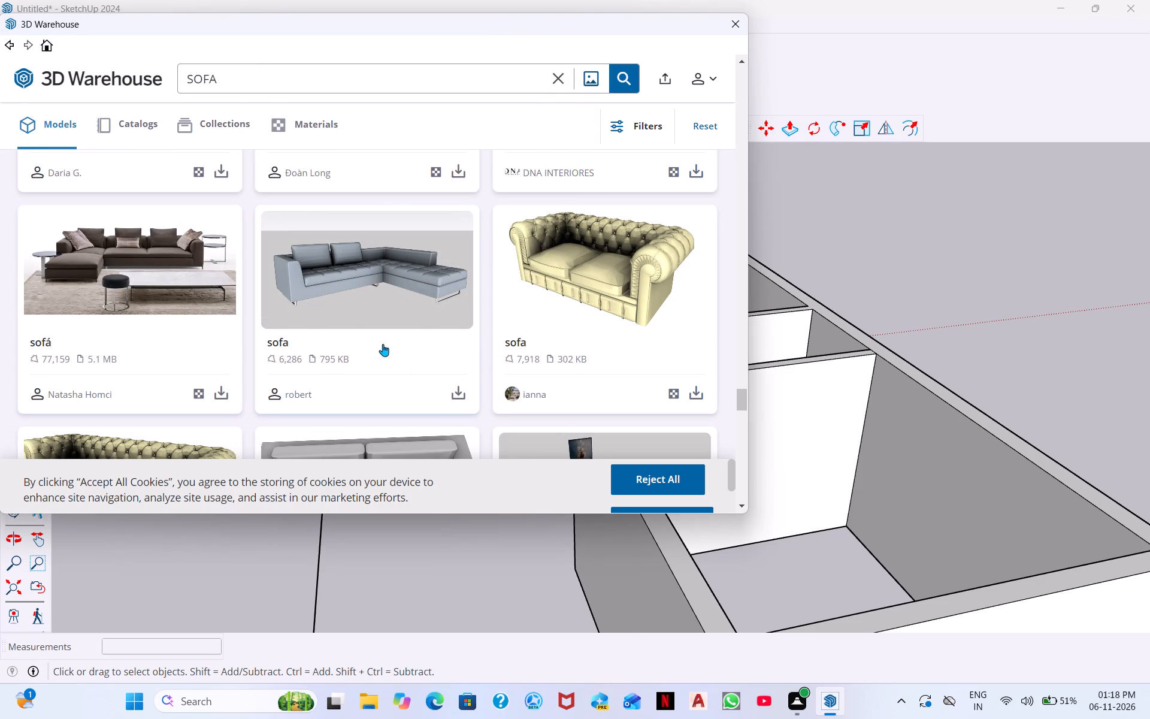
Browse the remaining SOFA results for further sofa models.
{"action": "scroll", "coordinate": [422, 329], "scroll_direction": "down", "scroll_amount": 6}
{"action": "scroll", "coordinate": [319, 304], "scroll_direction": "down", "scroll_amount": 4}
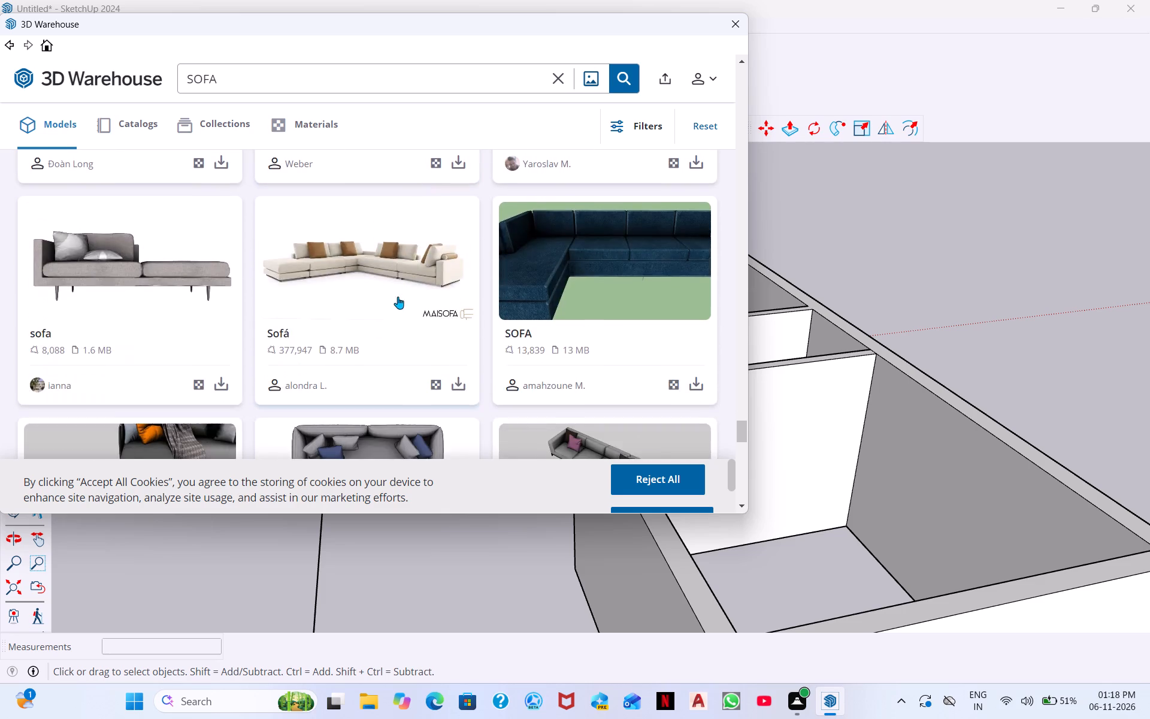
{"action": "scroll", "coordinate": [398, 297], "scroll_direction": "down", "scroll_amount": 1}
{"action": "scroll", "coordinate": [288, 342], "scroll_direction": "down", "scroll_amount": 6}
{"action": "scroll", "coordinate": [444, 343], "scroll_direction": "down", "scroll_amount": 3}
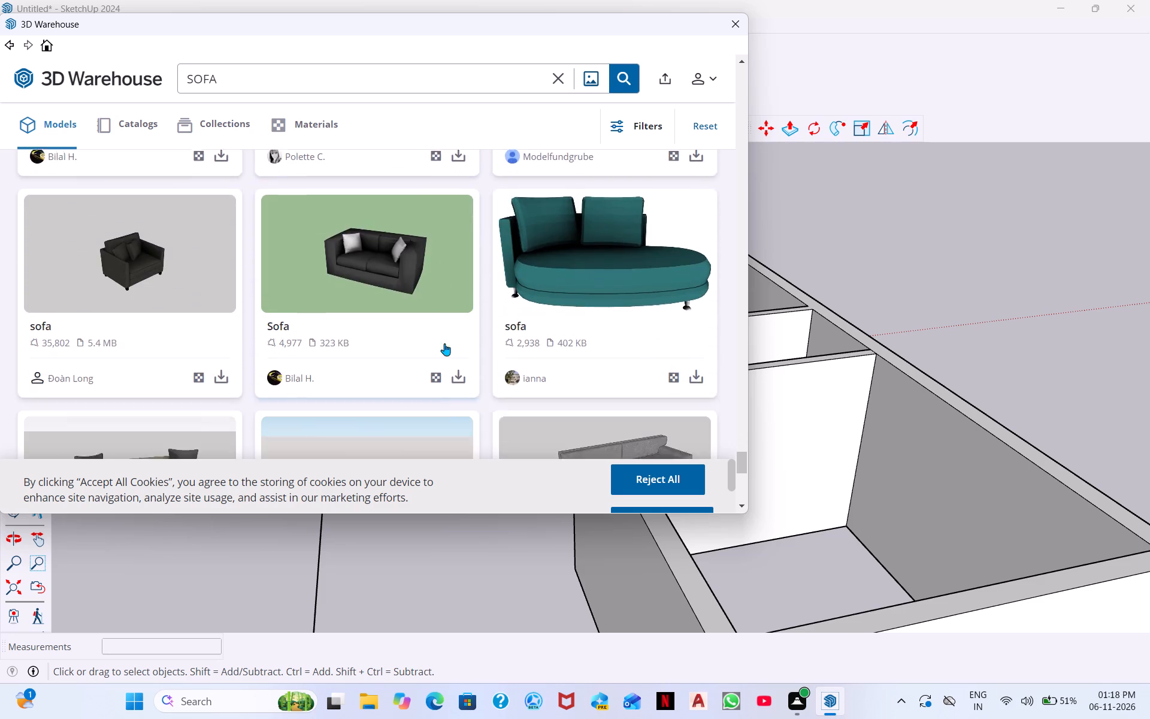
{"action": "scroll", "coordinate": [552, 310], "scroll_direction": "up", "scroll_amount": 2}
{"action": "scroll", "coordinate": [552, 306], "scroll_direction": "down", "scroll_amount": 4}
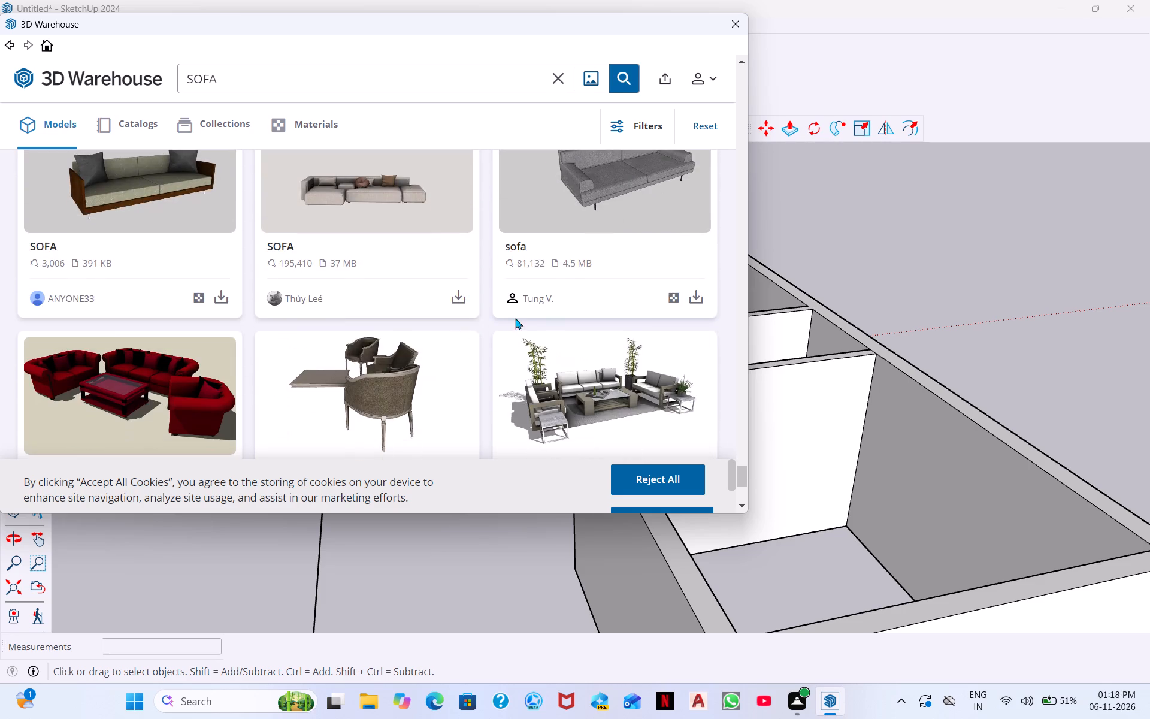
{"action": "scroll", "coordinate": [341, 342], "scroll_direction": "down", "scroll_amount": 4}
{"action": "scroll", "coordinate": [176, 274], "scroll_direction": "up", "scroll_amount": 3}
{"action": "scroll", "coordinate": [176, 274], "scroll_direction": "down", "scroll_amount": 4}
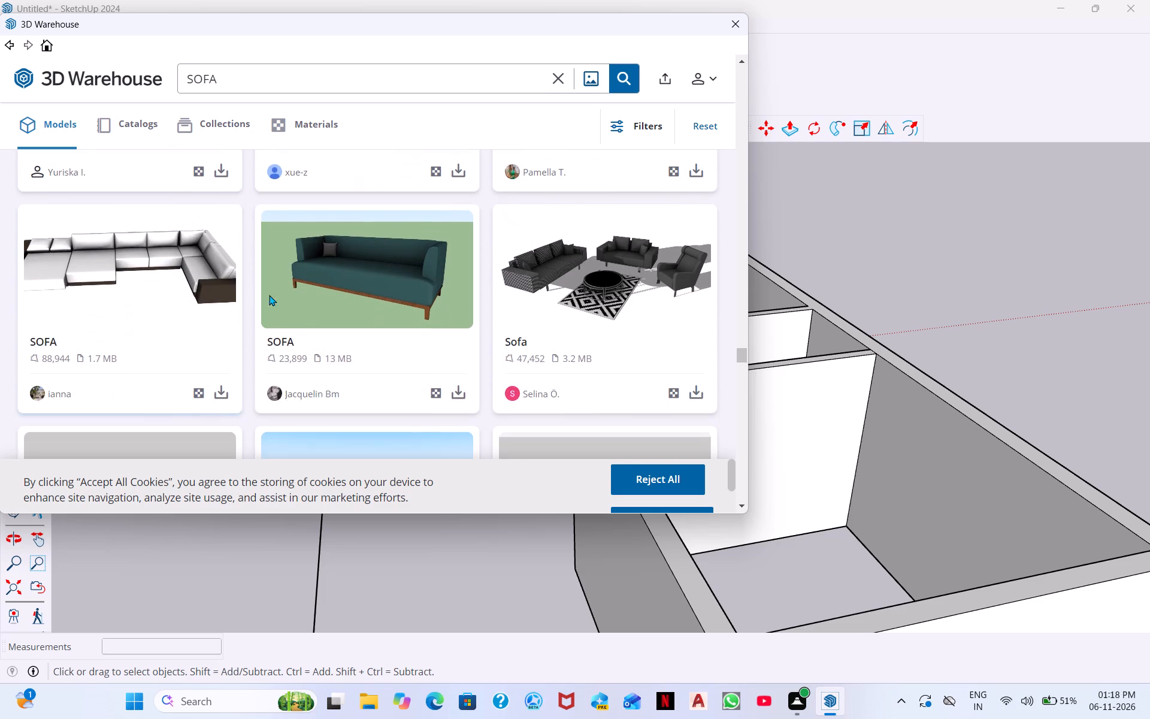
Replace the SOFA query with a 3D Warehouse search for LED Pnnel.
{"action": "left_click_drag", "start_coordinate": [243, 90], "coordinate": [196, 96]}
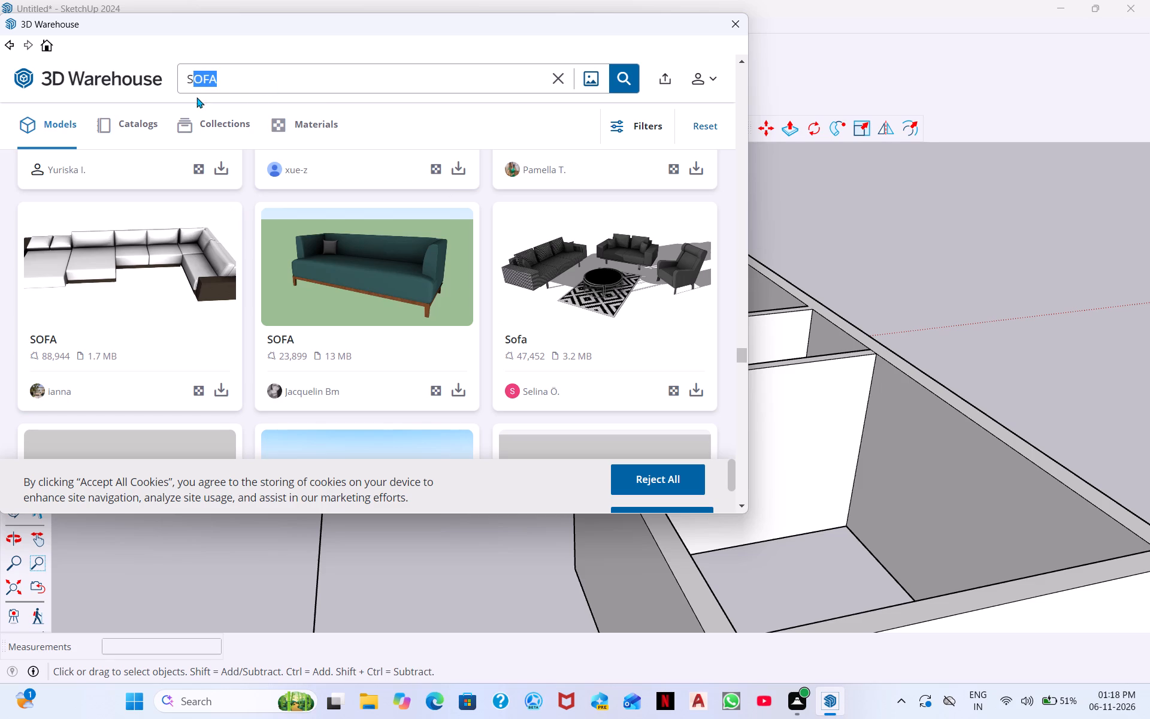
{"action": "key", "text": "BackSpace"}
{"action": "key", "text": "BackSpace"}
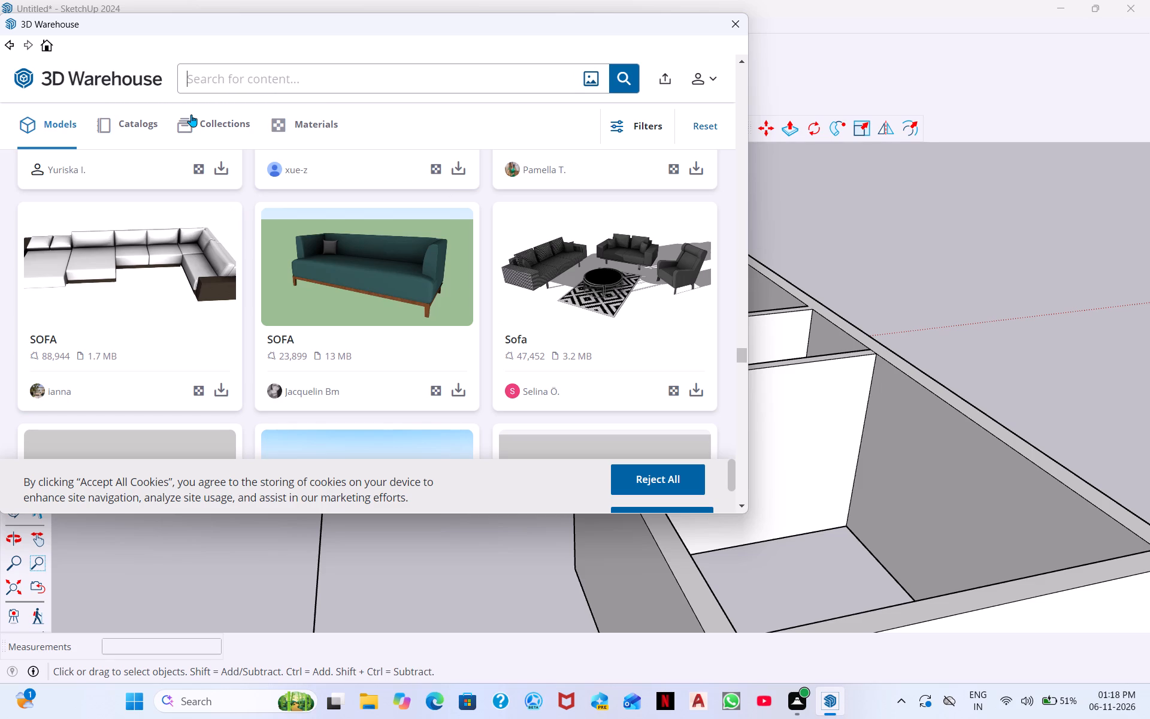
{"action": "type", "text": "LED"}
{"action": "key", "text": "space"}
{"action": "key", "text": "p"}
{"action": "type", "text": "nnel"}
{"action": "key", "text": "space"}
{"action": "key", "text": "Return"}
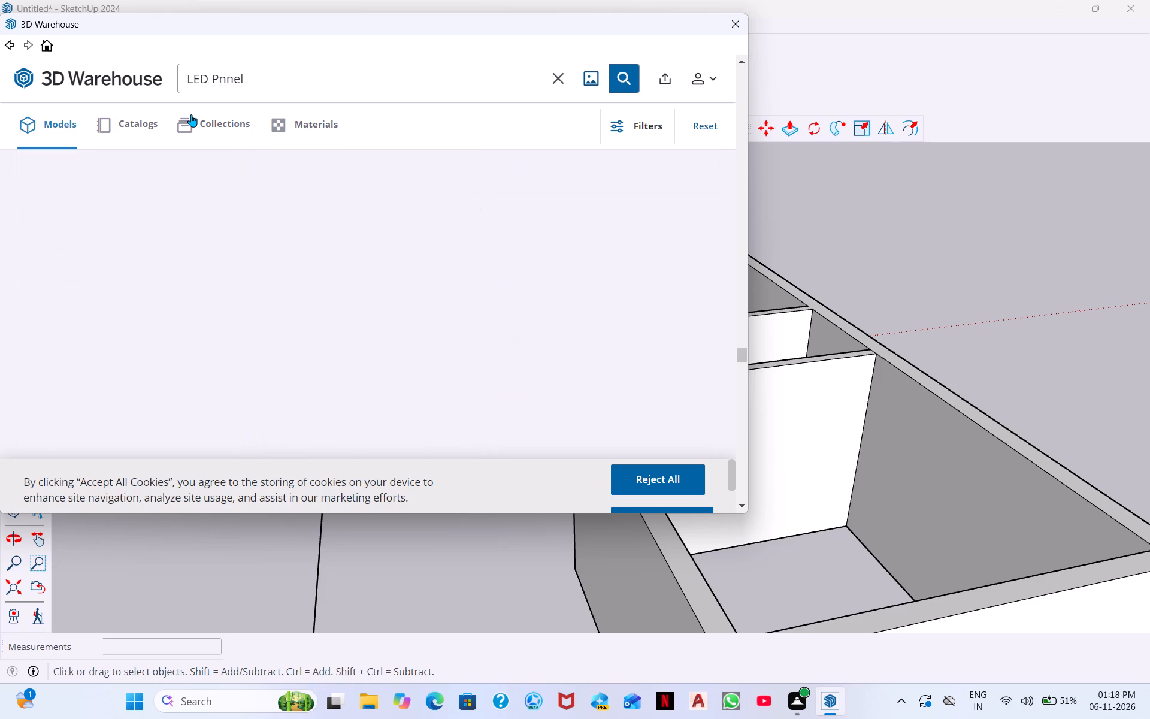
Correct the misspelled query and search 3D Warehouse for led panel.
{"action": "key", "text": "BackSpace"}
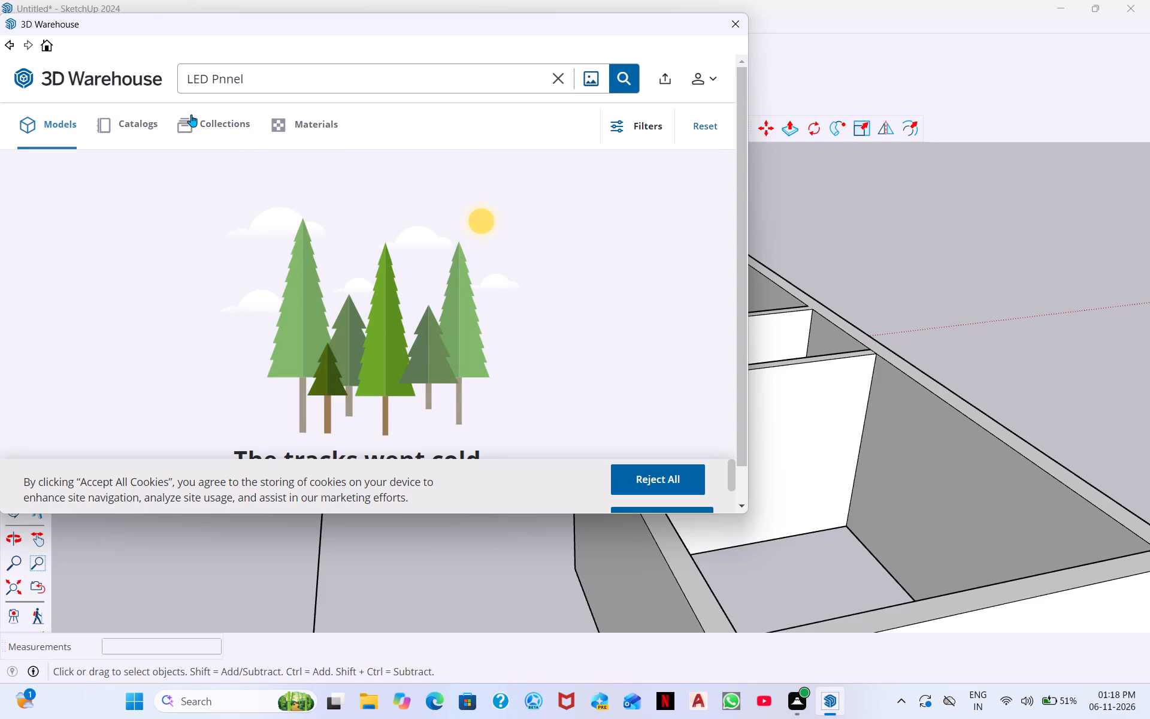
{"action": "key", "text": "BackSpace"}
{"action": "left_click_drag", "start_coordinate": [305, 84], "coordinate": [178, 62]}
{"action": "key", "text": "BackSpace"}
{"action": "type", "text": "led"}
{"action": "key", "text": "space"}
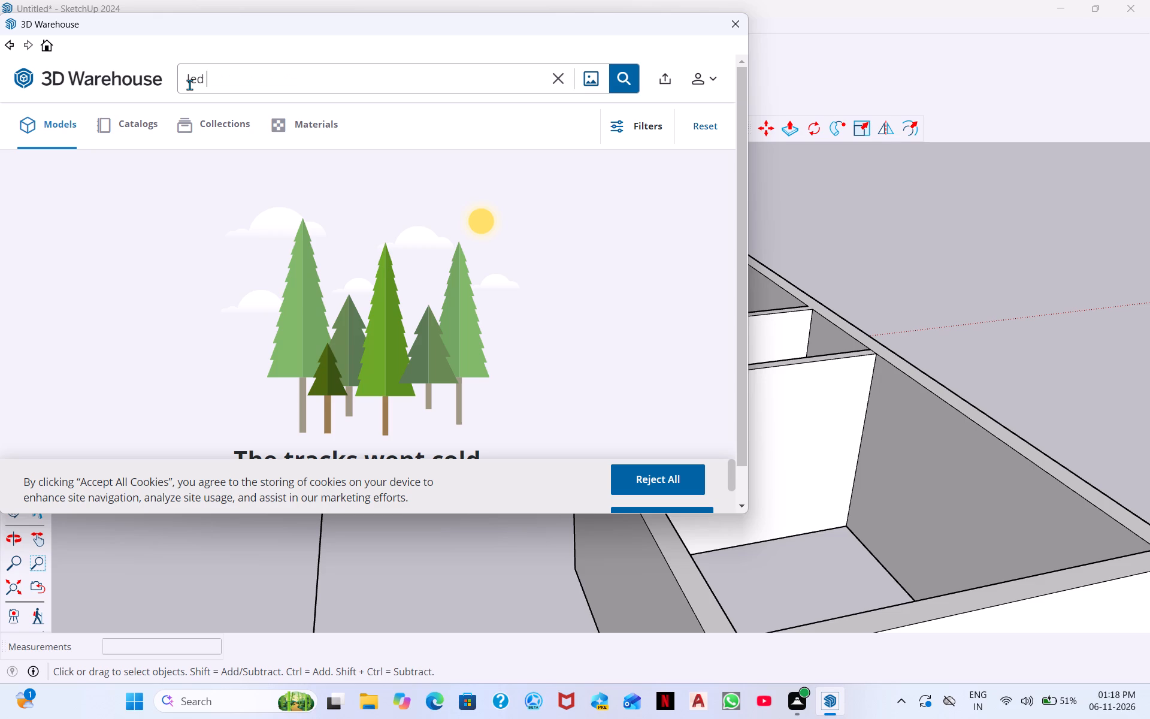
{"action": "type", "text": "panel"}
{"action": "key", "text": "Return"}
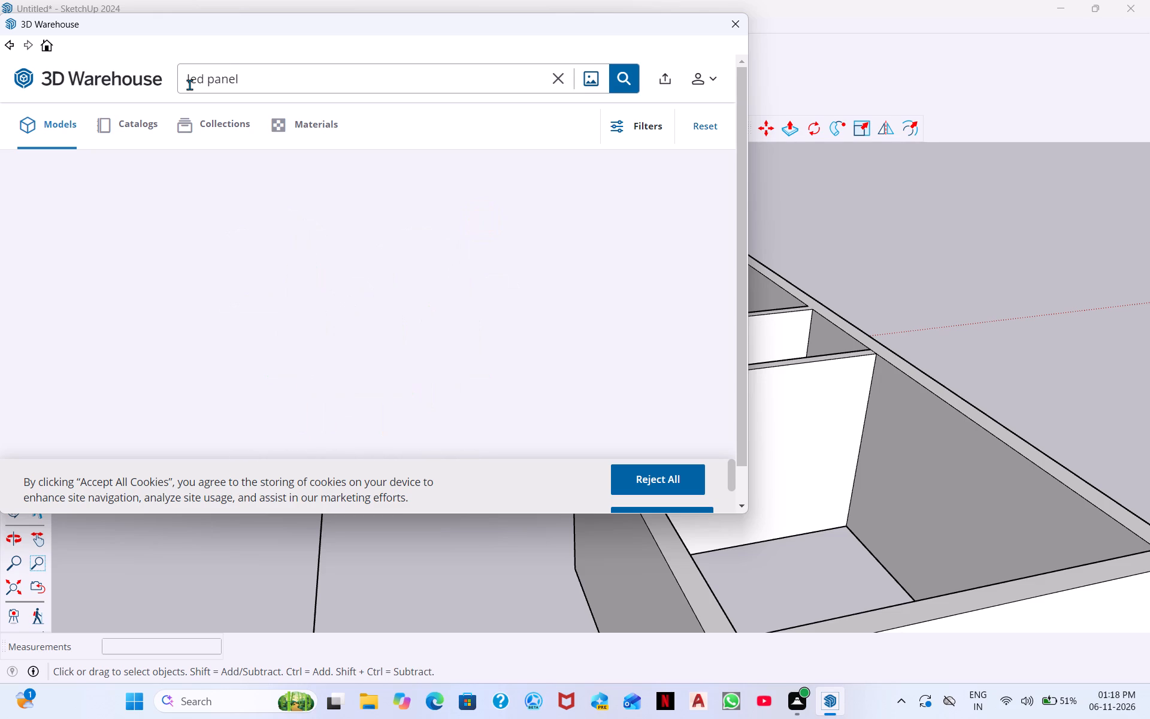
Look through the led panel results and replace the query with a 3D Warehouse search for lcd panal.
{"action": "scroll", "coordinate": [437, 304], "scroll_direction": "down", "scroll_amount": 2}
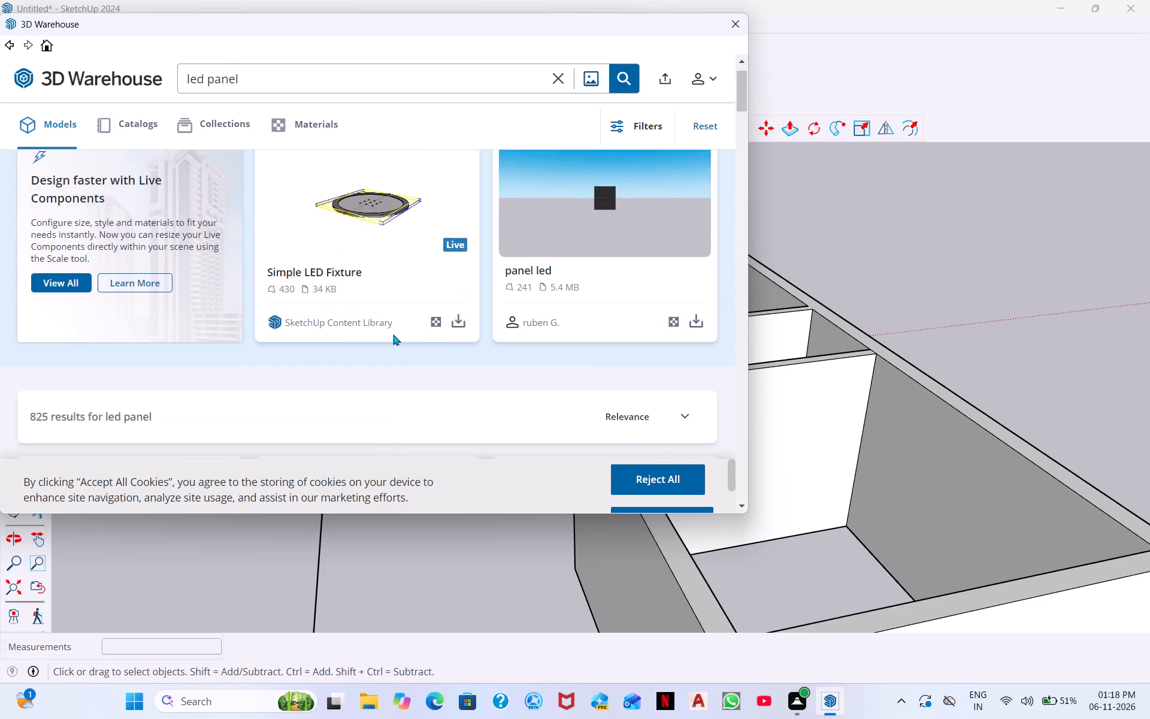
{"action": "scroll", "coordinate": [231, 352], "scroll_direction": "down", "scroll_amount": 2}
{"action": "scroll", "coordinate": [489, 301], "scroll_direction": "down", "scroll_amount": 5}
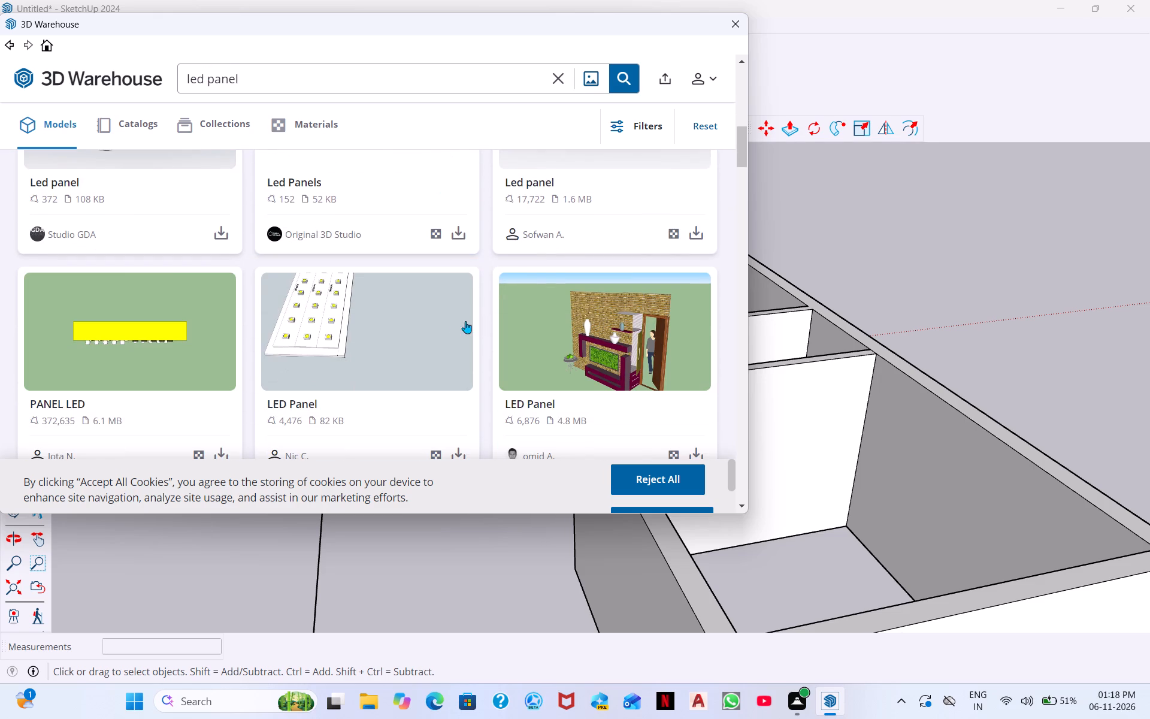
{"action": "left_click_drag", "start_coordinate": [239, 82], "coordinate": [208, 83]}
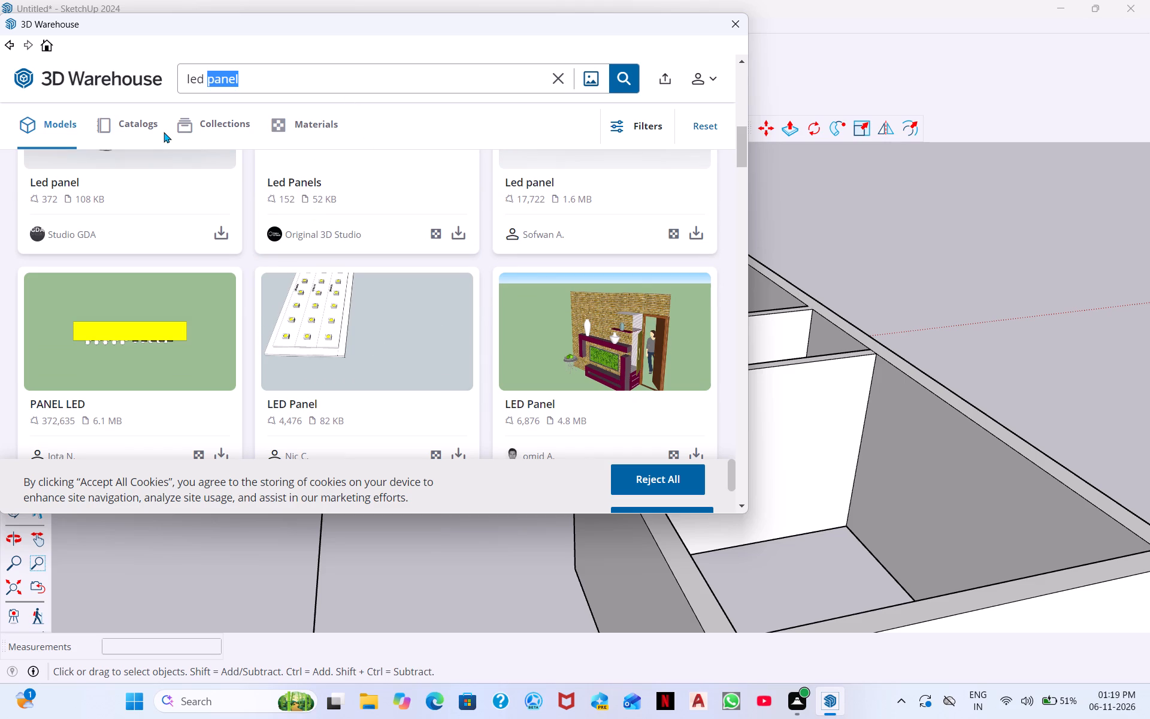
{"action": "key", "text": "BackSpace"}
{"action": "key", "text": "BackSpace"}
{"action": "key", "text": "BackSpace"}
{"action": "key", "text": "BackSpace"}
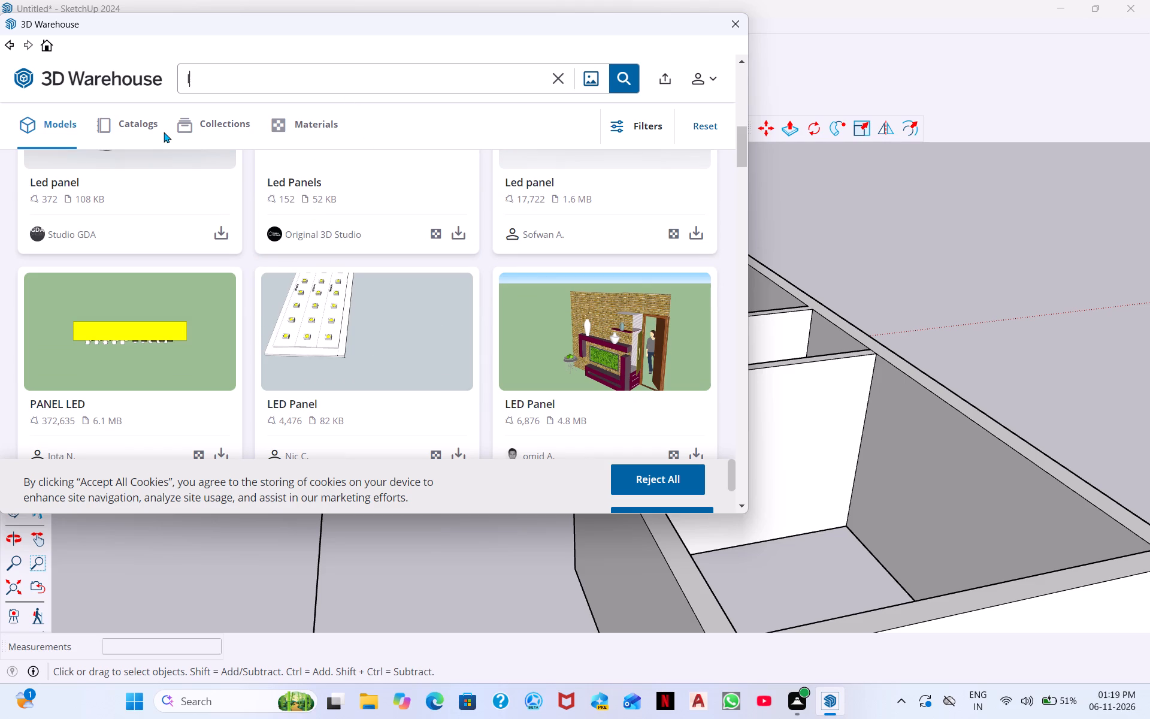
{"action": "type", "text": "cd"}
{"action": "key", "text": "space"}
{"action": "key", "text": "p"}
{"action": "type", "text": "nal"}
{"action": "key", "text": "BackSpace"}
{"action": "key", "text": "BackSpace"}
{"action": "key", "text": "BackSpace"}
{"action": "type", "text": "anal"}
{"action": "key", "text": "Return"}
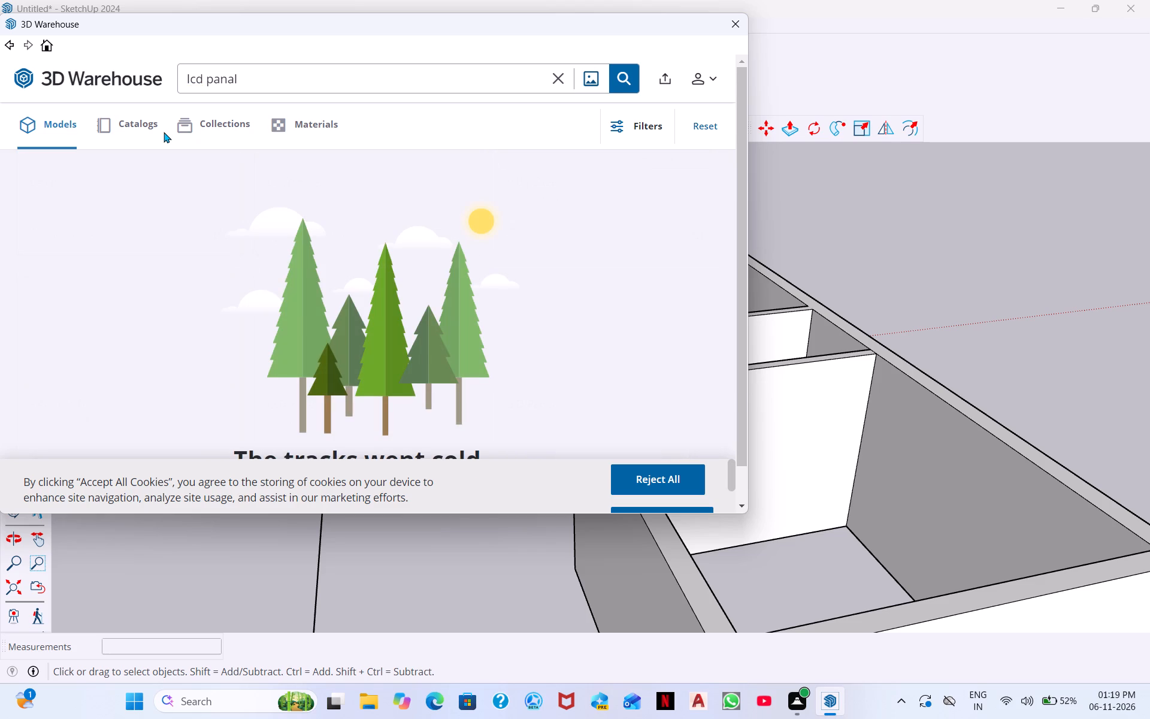
Clear the lcd panal query and search 3D Warehouse for LCD TABLE.
{"action": "key", "text": "BackSpace"}
{"action": "key", "text": "BackSpace"}
{"action": "key", "text": "BackSpace"}
{"action": "key", "text": "BackSpace"}
{"action": "key", "text": "BackSpace"}
{"action": "key", "text": "BackSpace"}
{"action": "left_click", "coordinate": [561, 80]}
{"action": "left_click", "coordinate": [331, 91]}
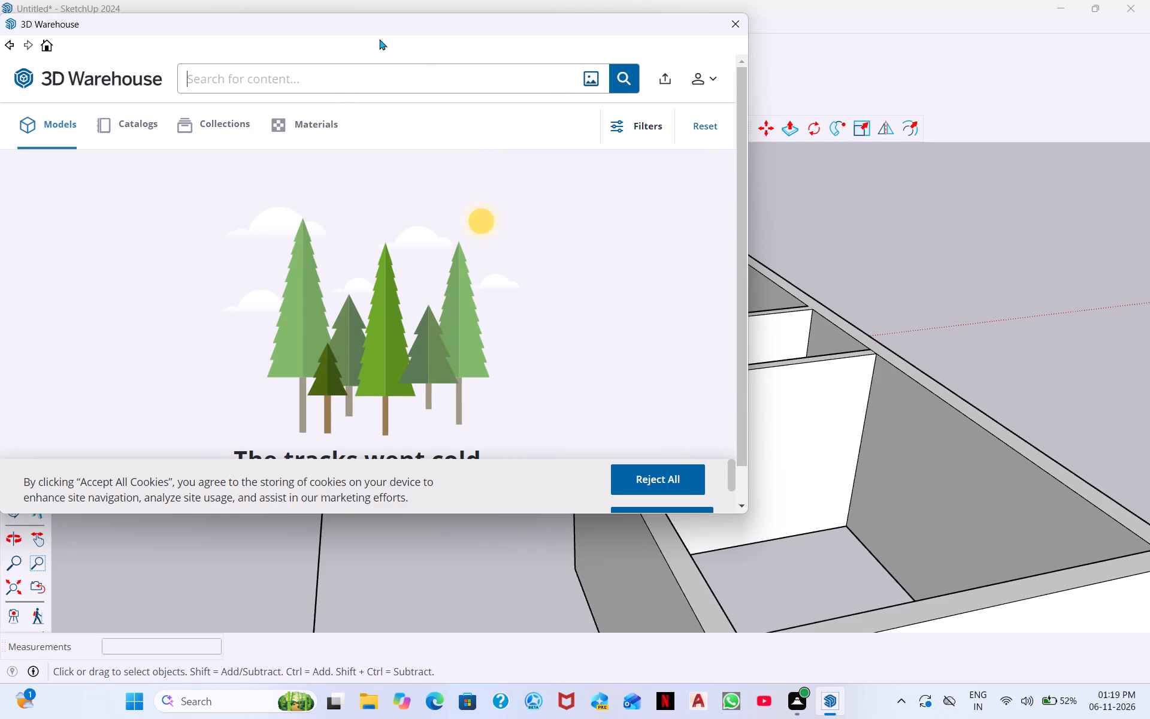
{"action": "left_click", "coordinate": [585, 76]}
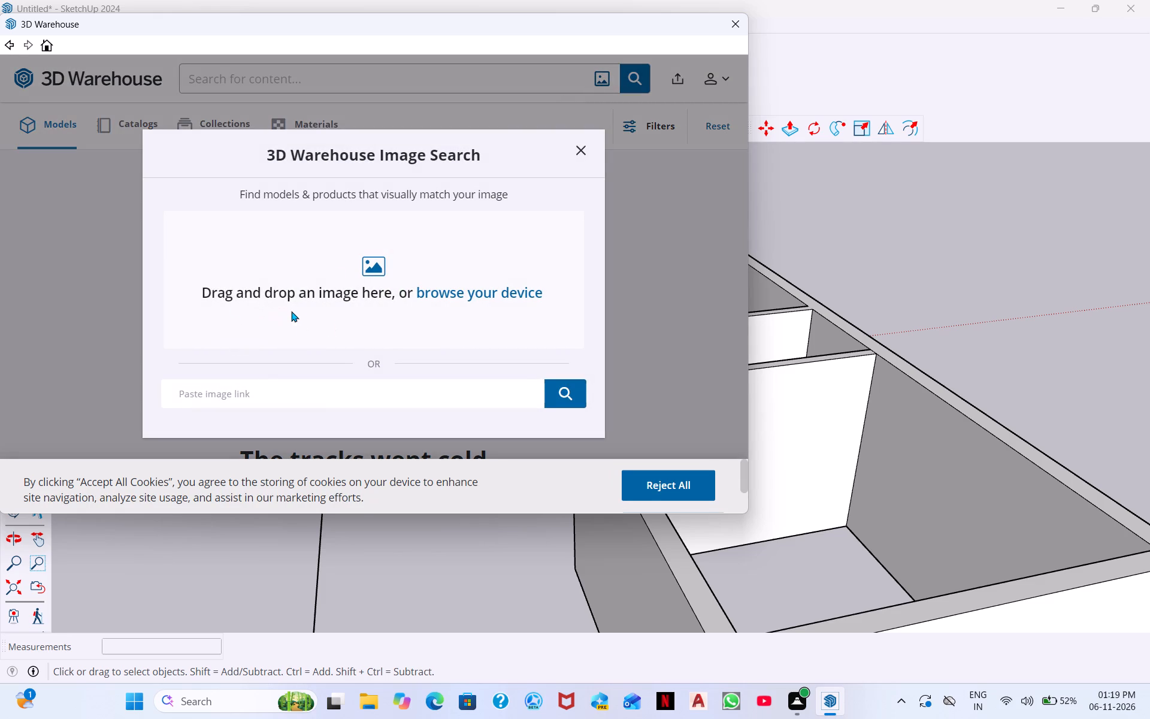
{"action": "left_click", "coordinate": [573, 149]}
{"action": "left_click", "coordinate": [497, 82]}
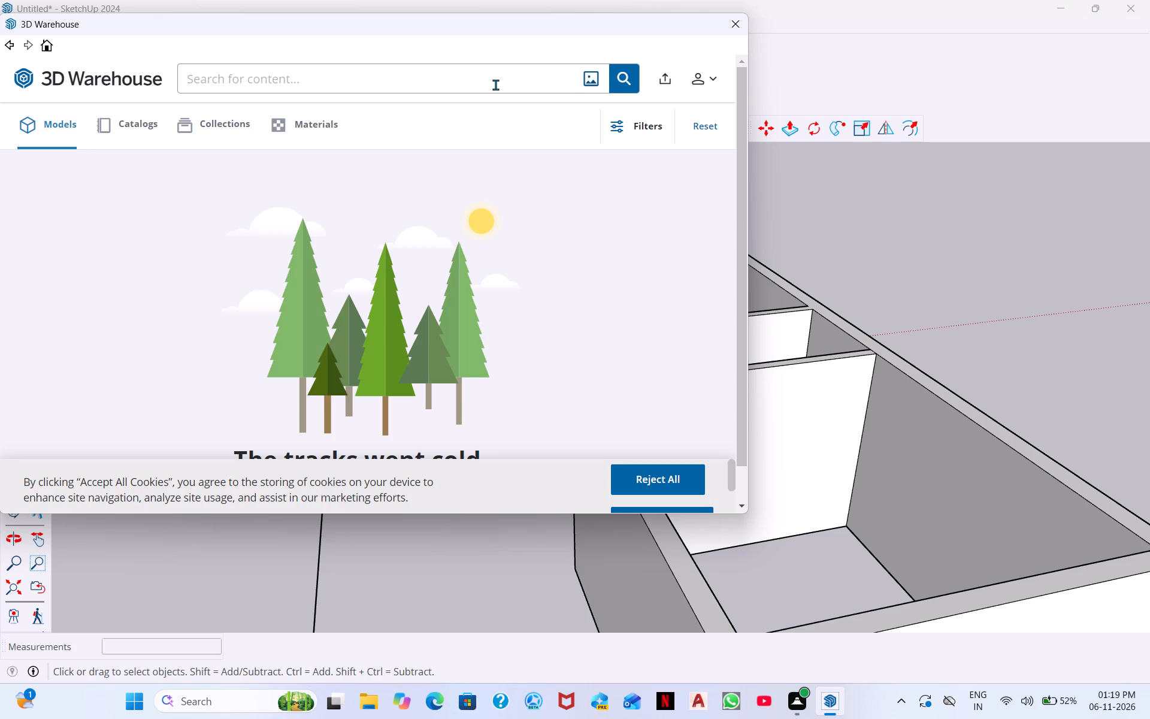
{"action": "key", "text": "l"}
{"action": "key", "text": "BackSpace"}
{"action": "key", "text": "l"}
{"action": "key", "text": "BackSpace"}
{"action": "key", "text": "l"}
{"action": "type", "text": "CD"}
{"action": "key", "text": "space"}
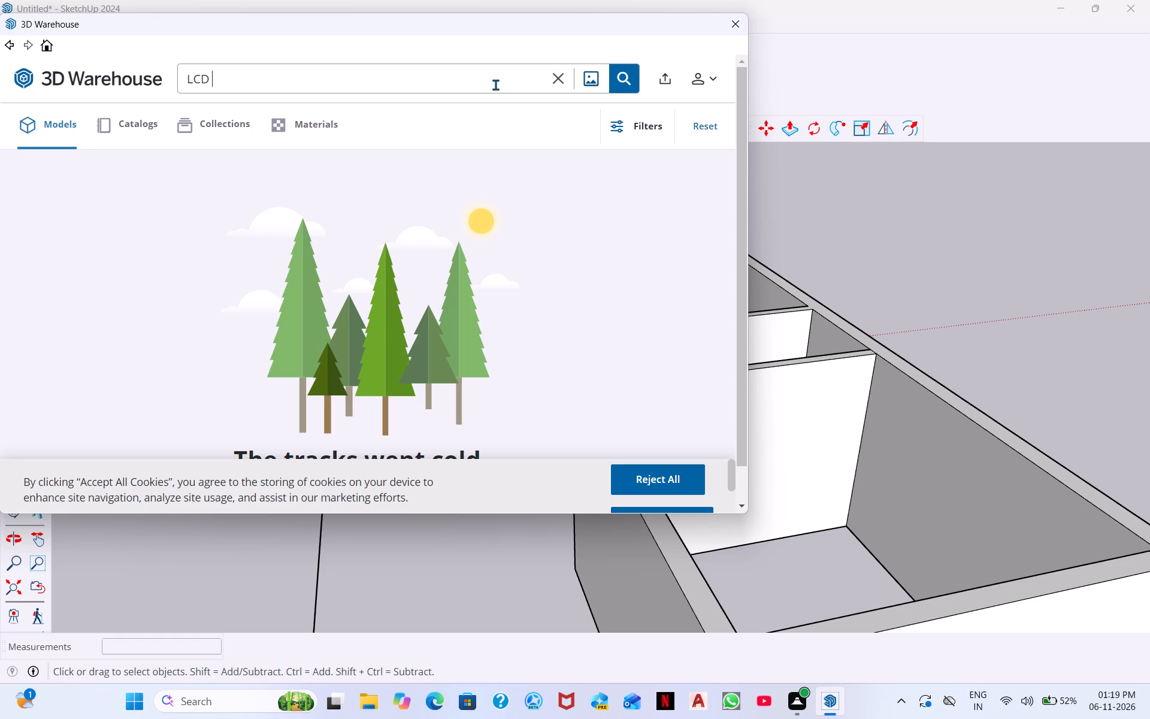
{"action": "type", "text": "TABLE"}
{"action": "key", "text": "space"}
{"action": "key", "text": "Return"}
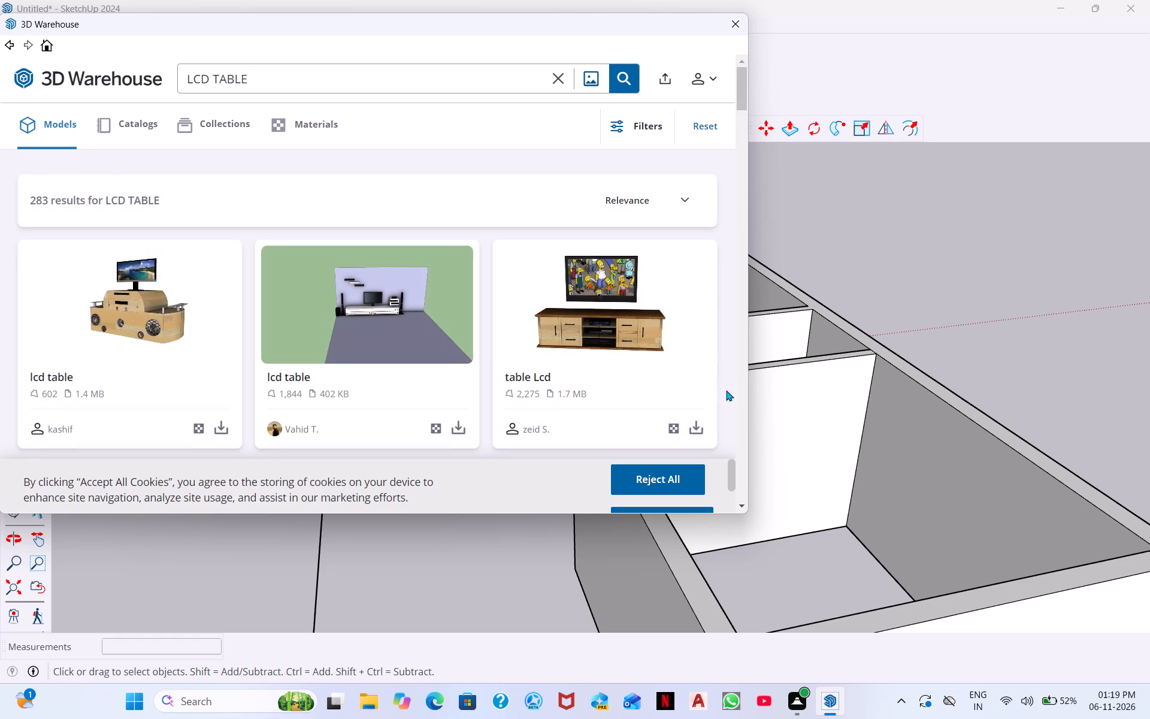
Browse the LCD TABLE results for a suitable TV table model.
{"action": "scroll", "coordinate": [556, 385], "scroll_direction": "down", "scroll_amount": 4}
{"action": "scroll", "coordinate": [540, 334], "scroll_direction": "up", "scroll_amount": 2}
{"action": "scroll", "coordinate": [527, 348], "scroll_direction": "down", "scroll_amount": 1}
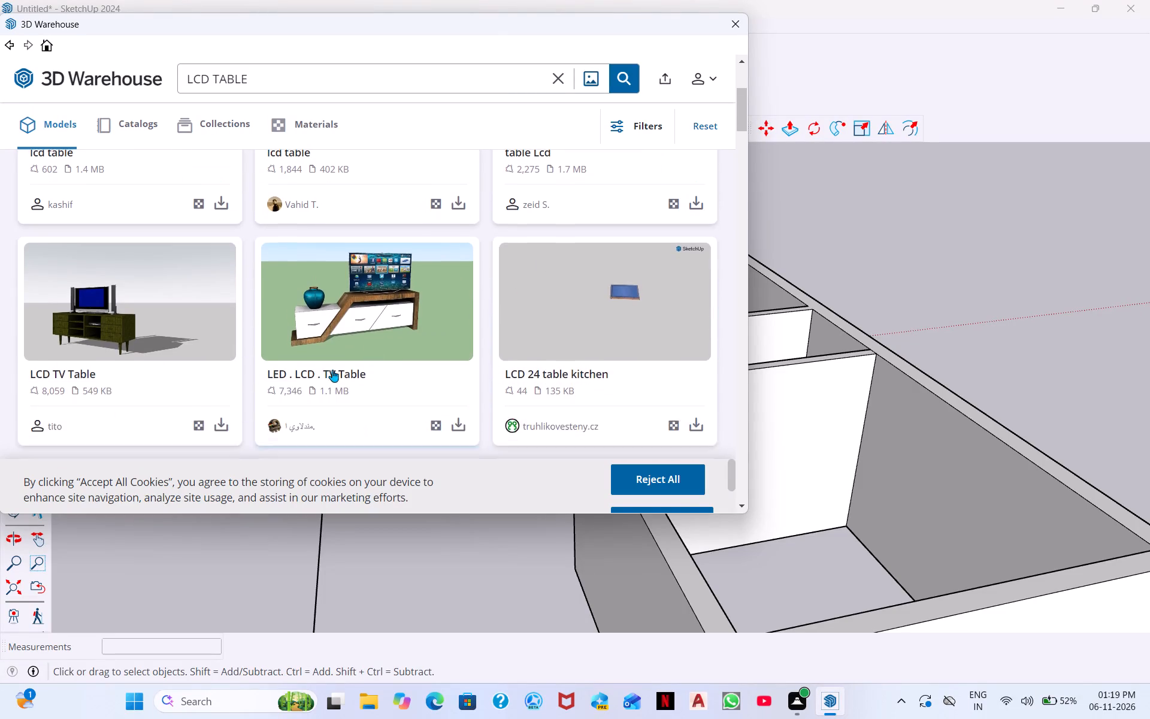
{"action": "scroll", "coordinate": [332, 370], "scroll_direction": "down", "scroll_amount": 1}
{"action": "scroll", "coordinate": [253, 362], "scroll_direction": "down", "scroll_amount": 1}
{"action": "scroll", "coordinate": [341, 367], "scroll_direction": "down", "scroll_amount": 2}
{"action": "scroll", "coordinate": [391, 361], "scroll_direction": "down", "scroll_amount": 4}
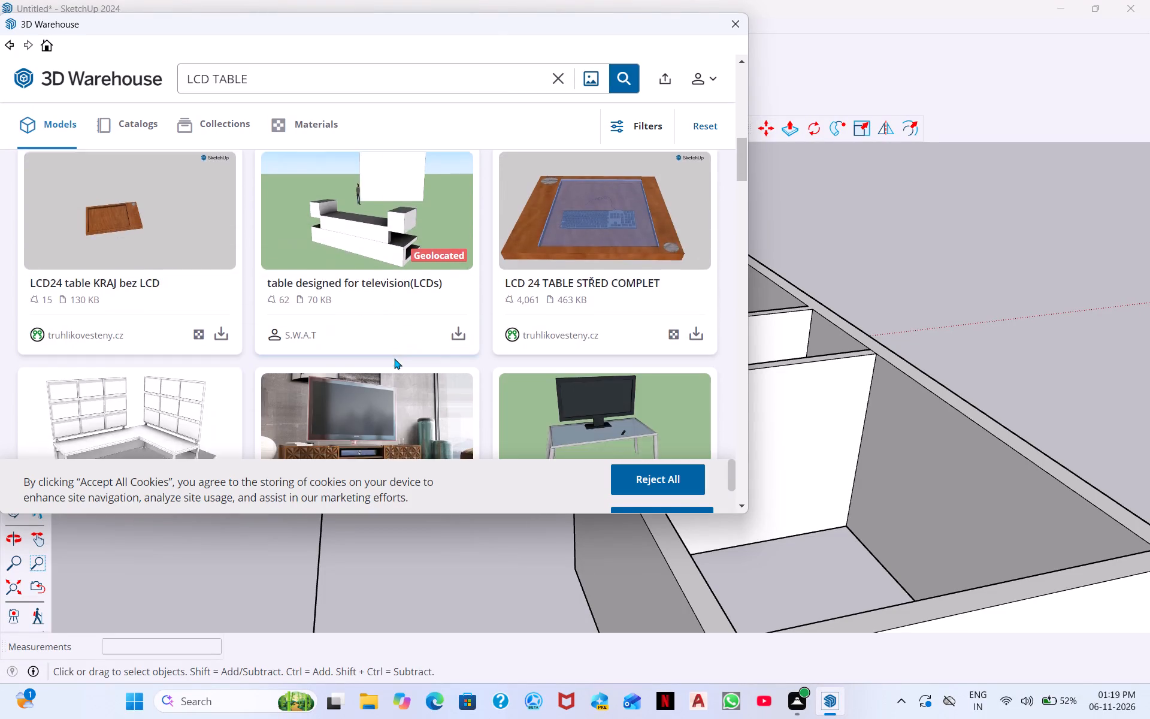
{"action": "scroll", "coordinate": [394, 358], "scroll_direction": "down", "scroll_amount": 3}
{"action": "scroll", "coordinate": [416, 348], "scroll_direction": "up", "scroll_amount": 1}
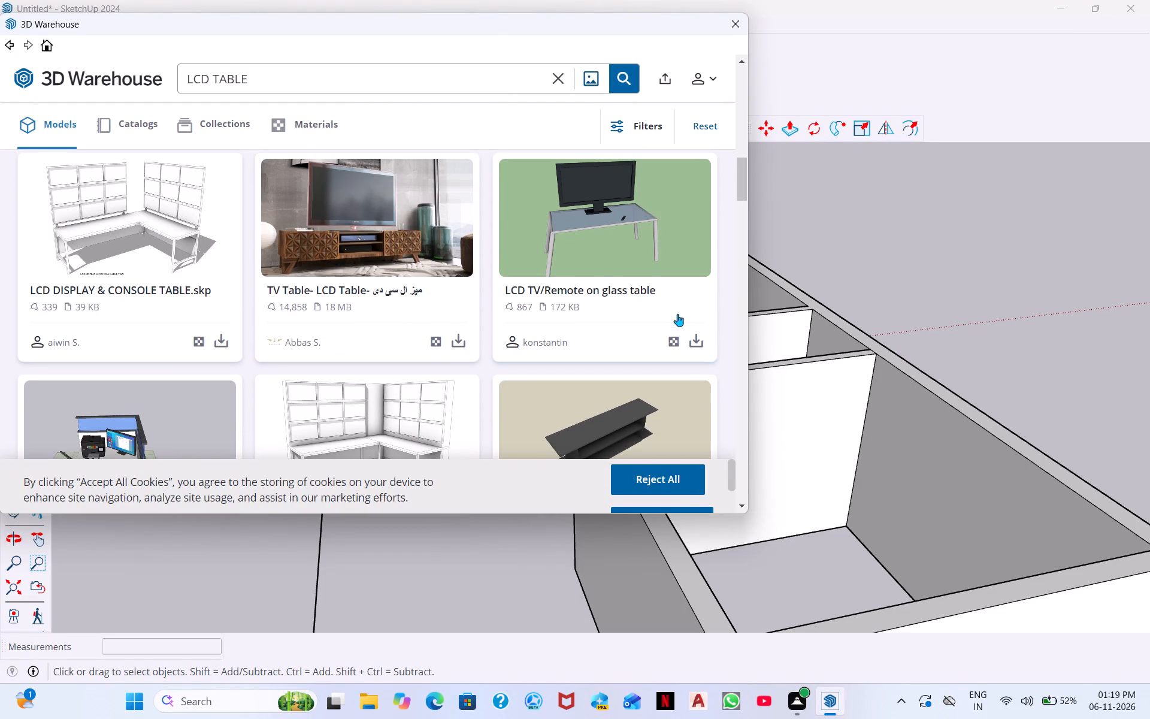
{"action": "scroll", "coordinate": [446, 303], "scroll_direction": "down", "scroll_amount": 1}
{"action": "scroll", "coordinate": [565, 228], "scroll_direction": "up", "scroll_amount": 1}
{"action": "scroll", "coordinate": [565, 228], "scroll_direction": "down", "scroll_amount": 3}
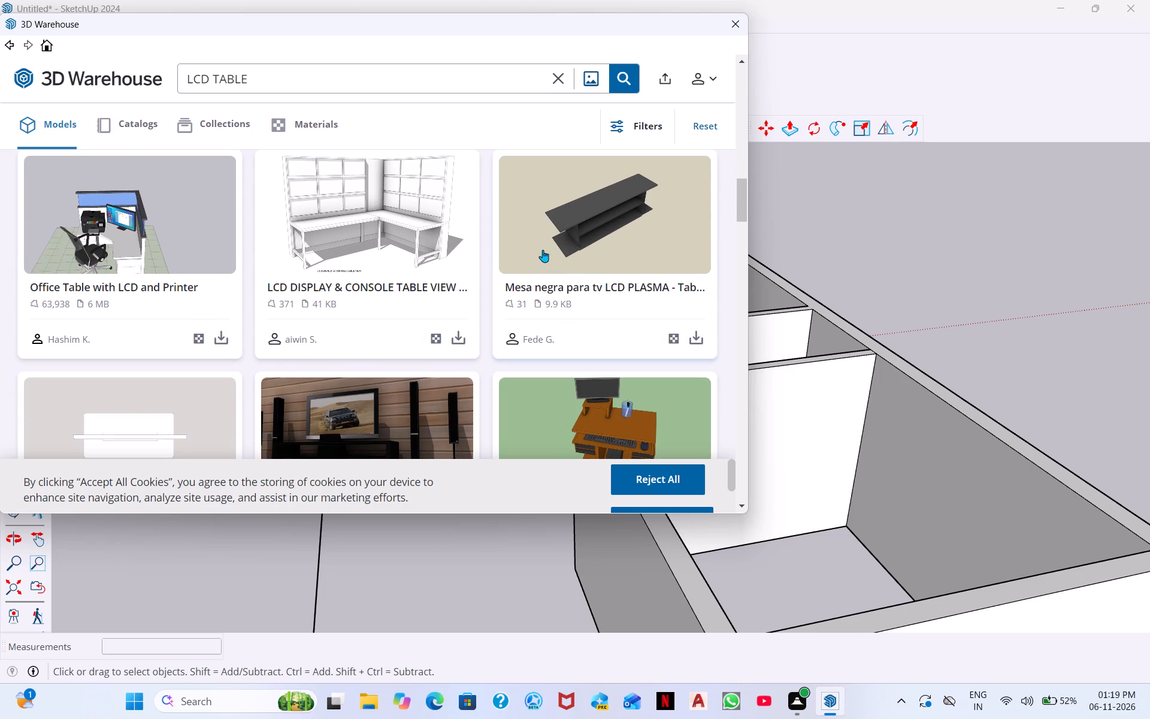
{"action": "scroll", "coordinate": [349, 292], "scroll_direction": "down", "scroll_amount": 1}
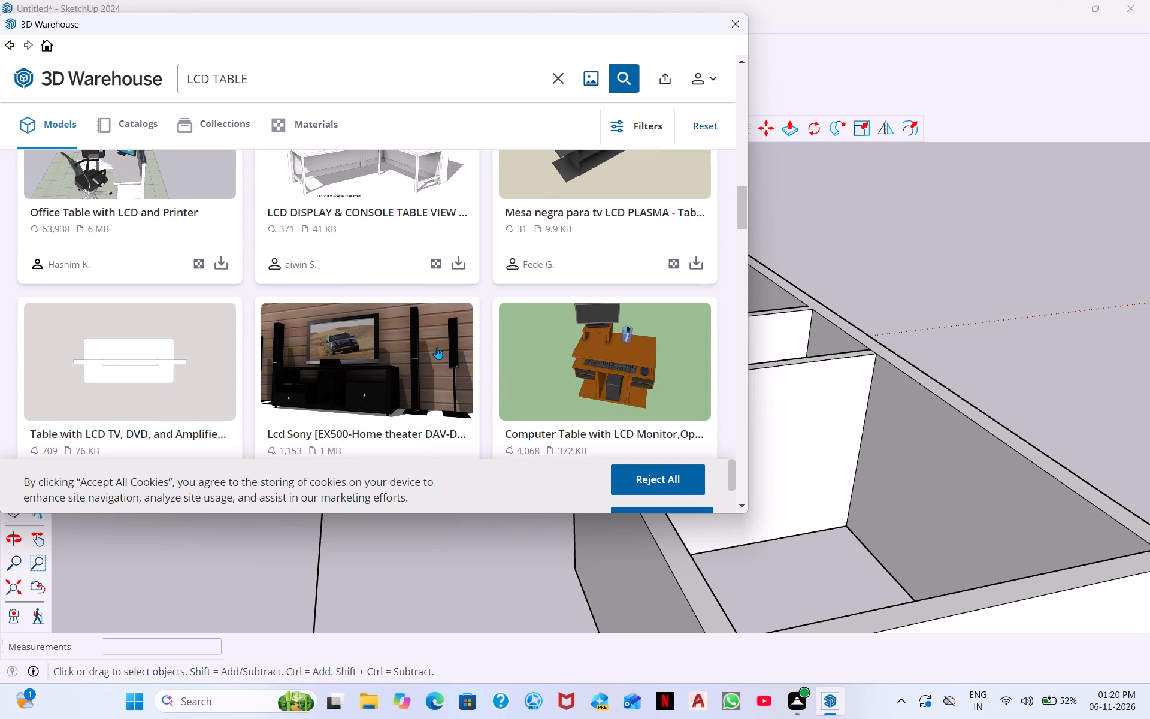
{"action": "scroll", "coordinate": [504, 339], "scroll_direction": "down", "scroll_amount": 2}
{"action": "scroll", "coordinate": [204, 330], "scroll_direction": "down", "scroll_amount": 2}
{"action": "scroll", "coordinate": [332, 313], "scroll_direction": "down", "scroll_amount": 4}
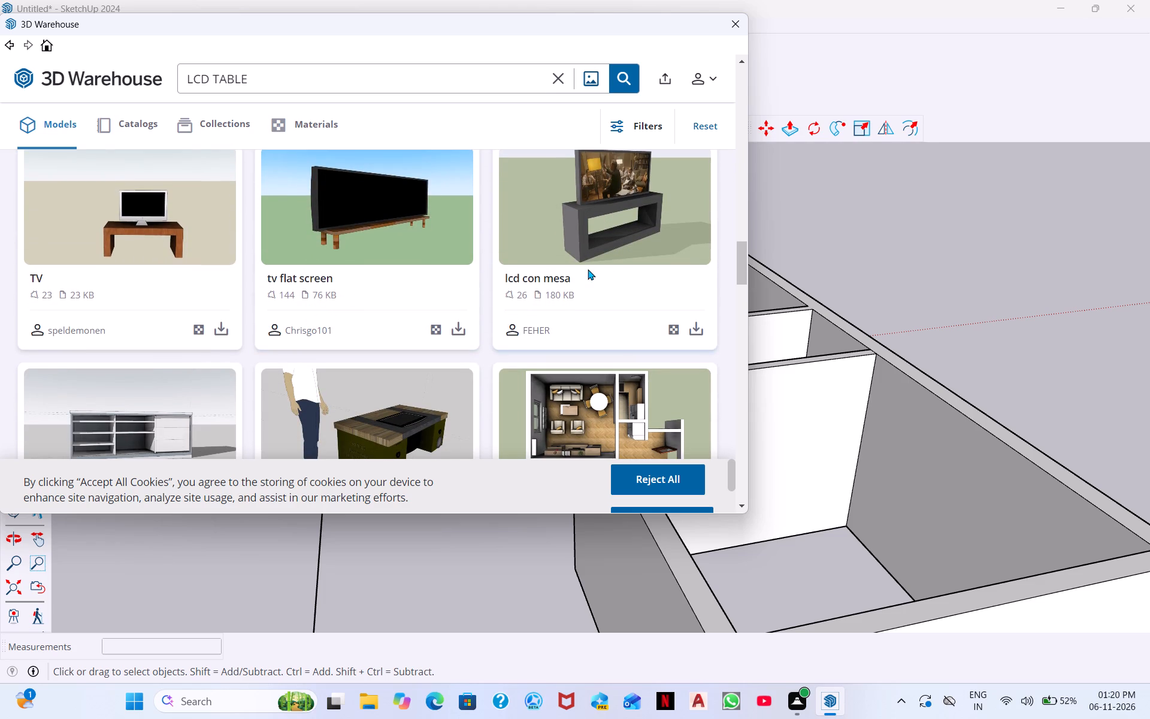
{"action": "scroll", "coordinate": [491, 335], "scroll_direction": "down", "scroll_amount": 2}
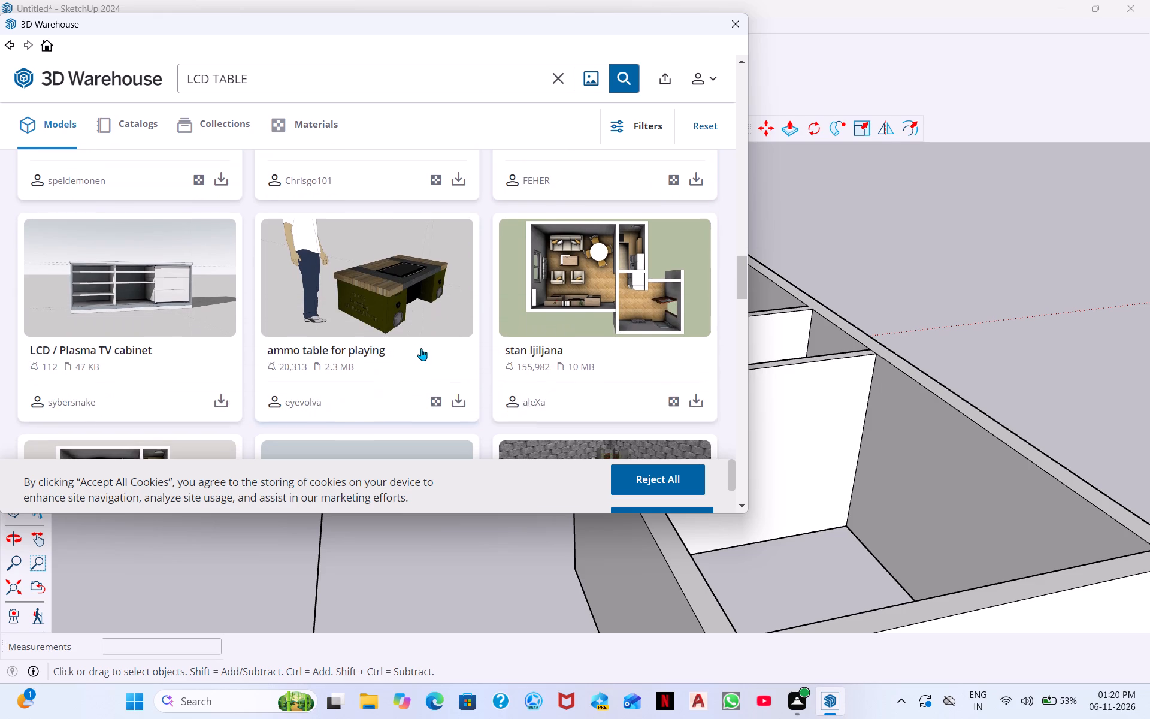
Download the 180 KB lcd con mesa model as LCD RACK into the HOME MATERIAL folder instead of loading it into the model.
{"action": "scroll", "coordinate": [580, 294], "scroll_direction": "up", "scroll_amount": 3}
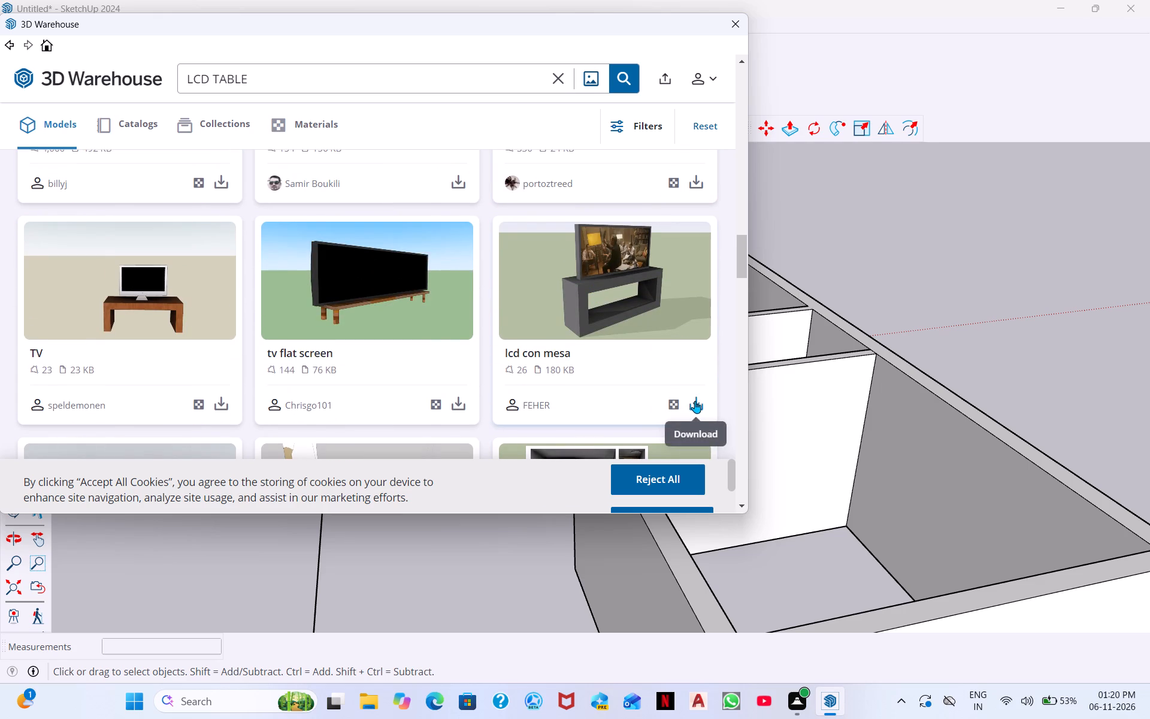
{"action": "left_click", "coordinate": [695, 400]}
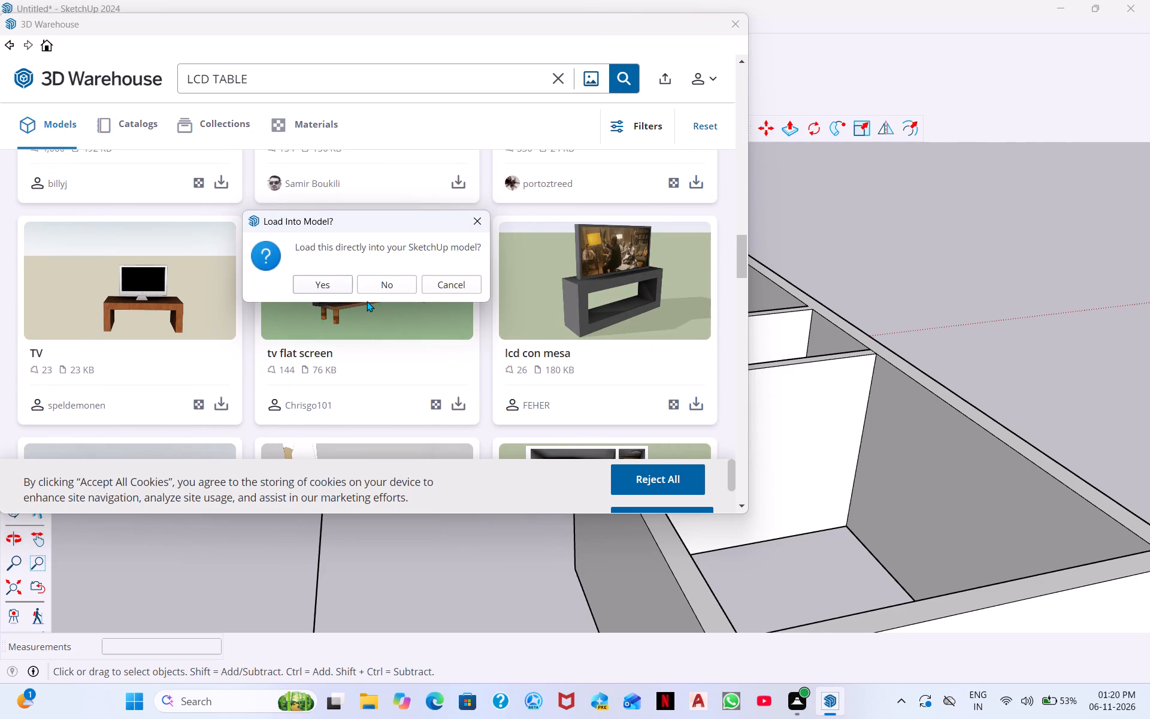
{"action": "left_click", "coordinate": [383, 285]}
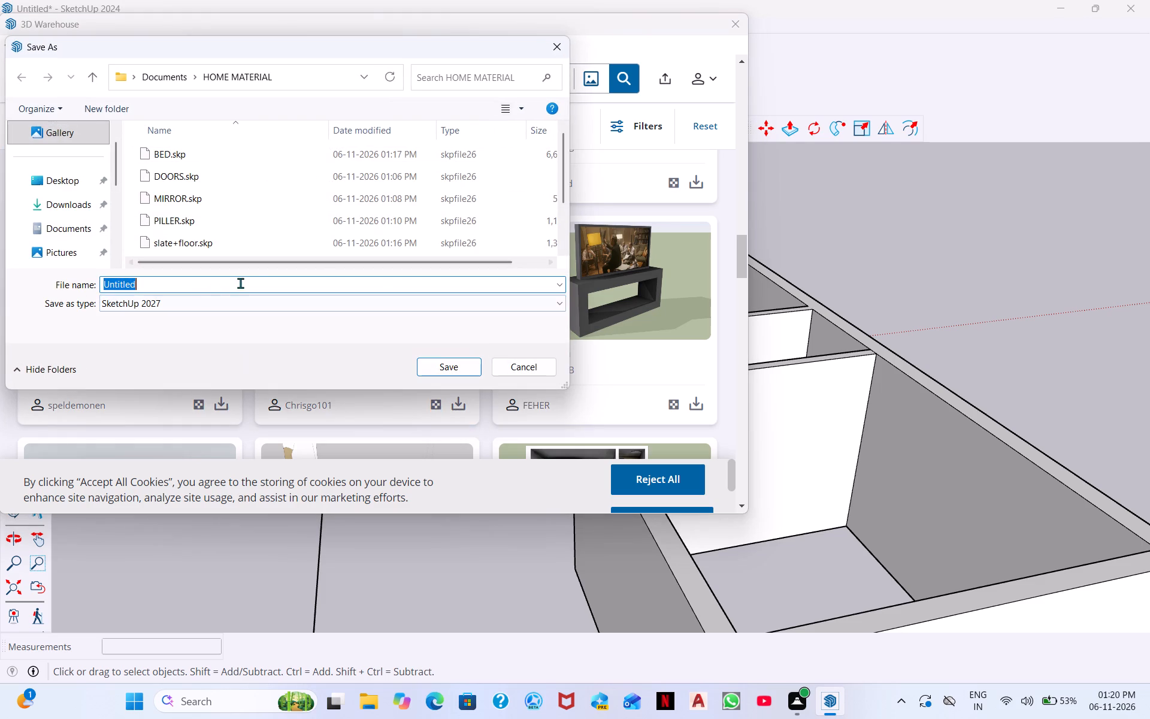
{"action": "left_click_drag", "start_coordinate": [171, 282], "coordinate": [55, 261]}
{"action": "key", "text": "BackSpace"}
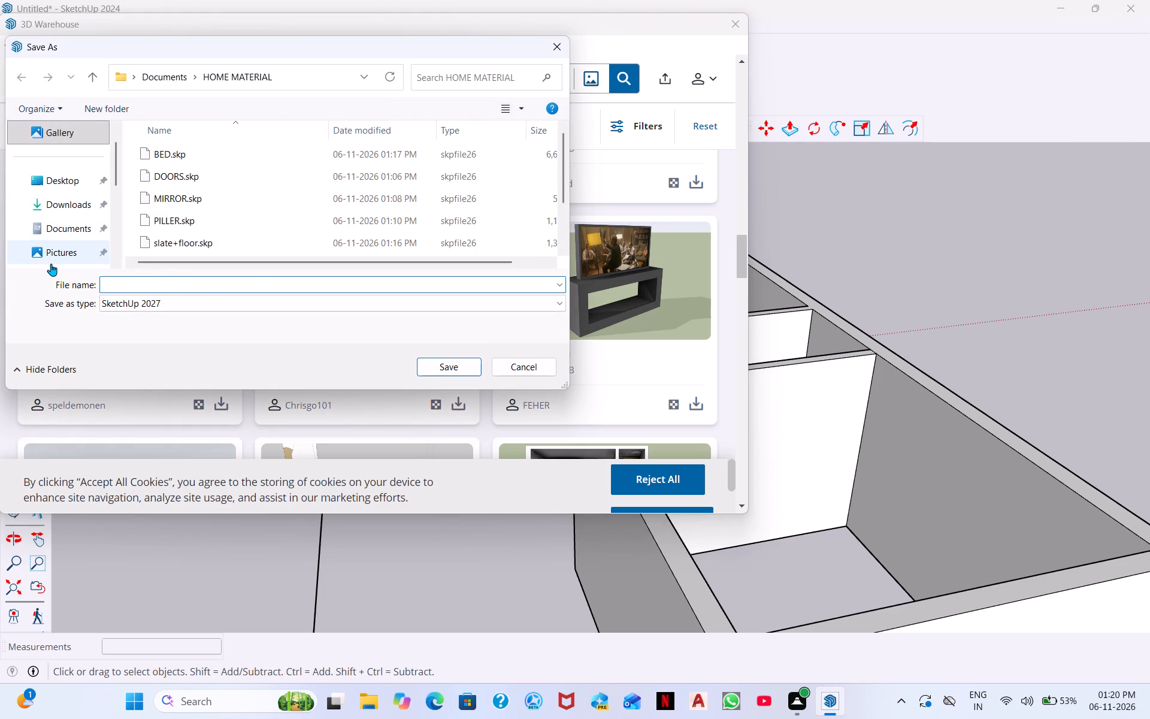
{"action": "key", "text": "l"}
{"action": "type", "text": "CD"}
{"action": "key", "text": "space"}
{"action": "type", "text": "RACK"}
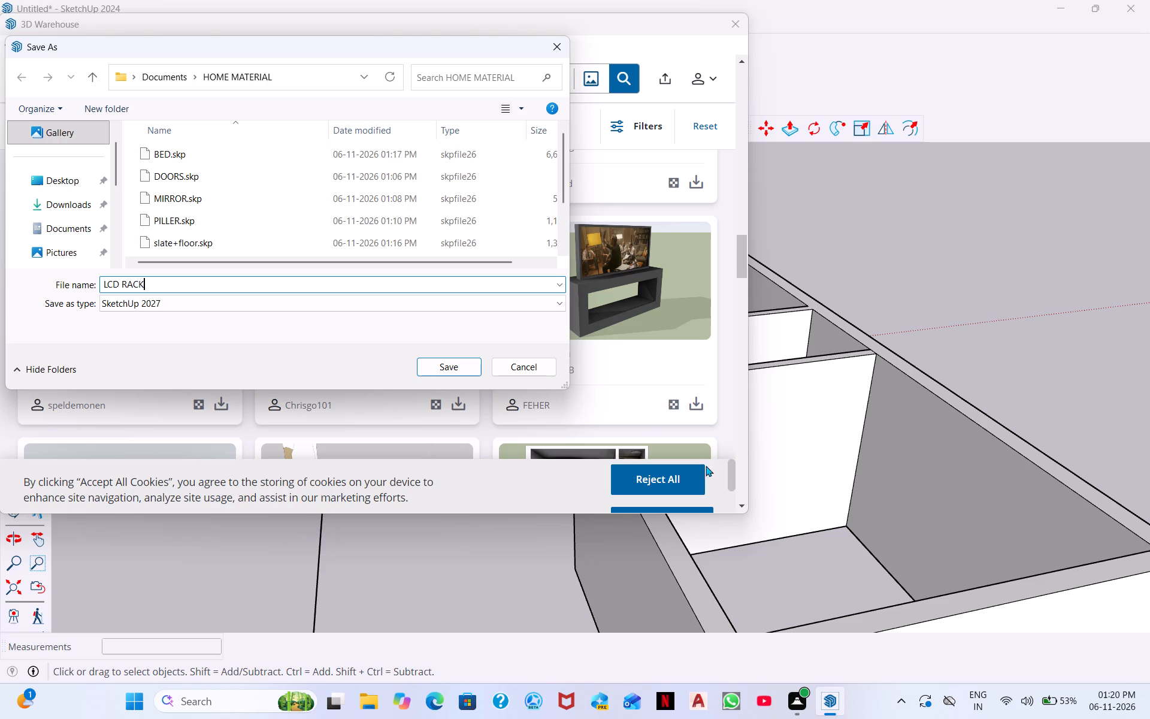
{"action": "left_click", "coordinate": [432, 374]}
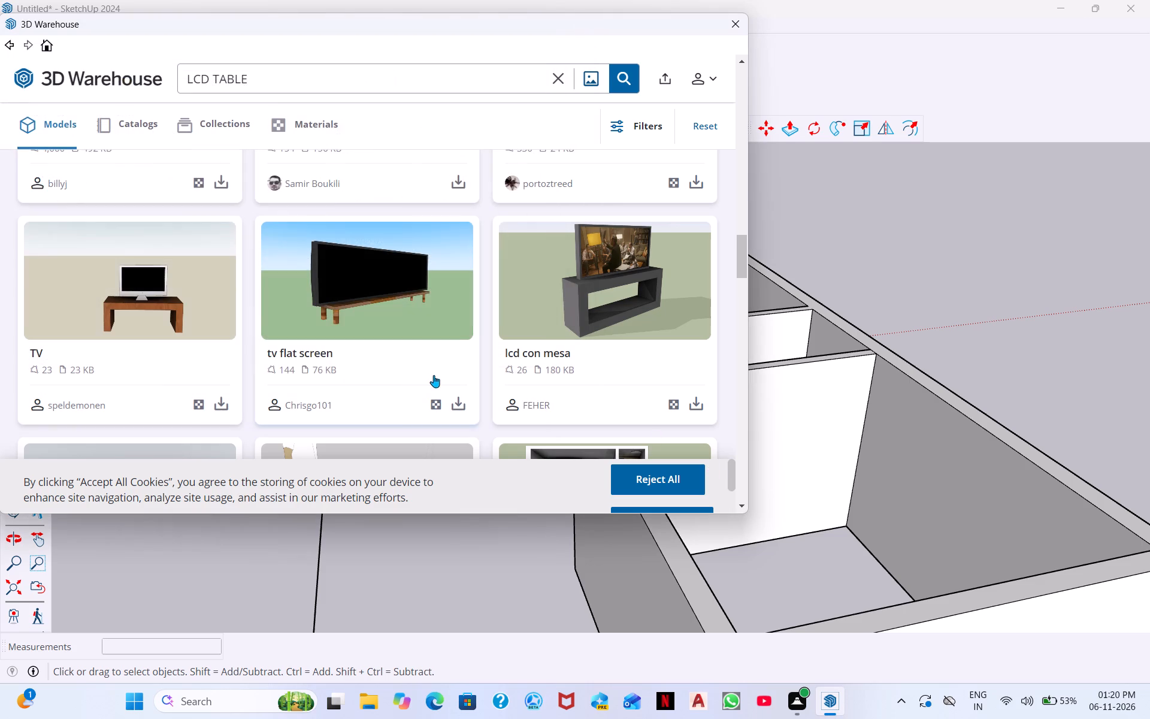
Finish checking the LCD TABLE results and replace the query with a 3D Warehouse search for TABLE.
{"action": "scroll", "coordinate": [338, 333], "scroll_direction": "down", "scroll_amount": 3}
{"action": "scroll", "coordinate": [451, 340], "scroll_direction": "down", "scroll_amount": 3}
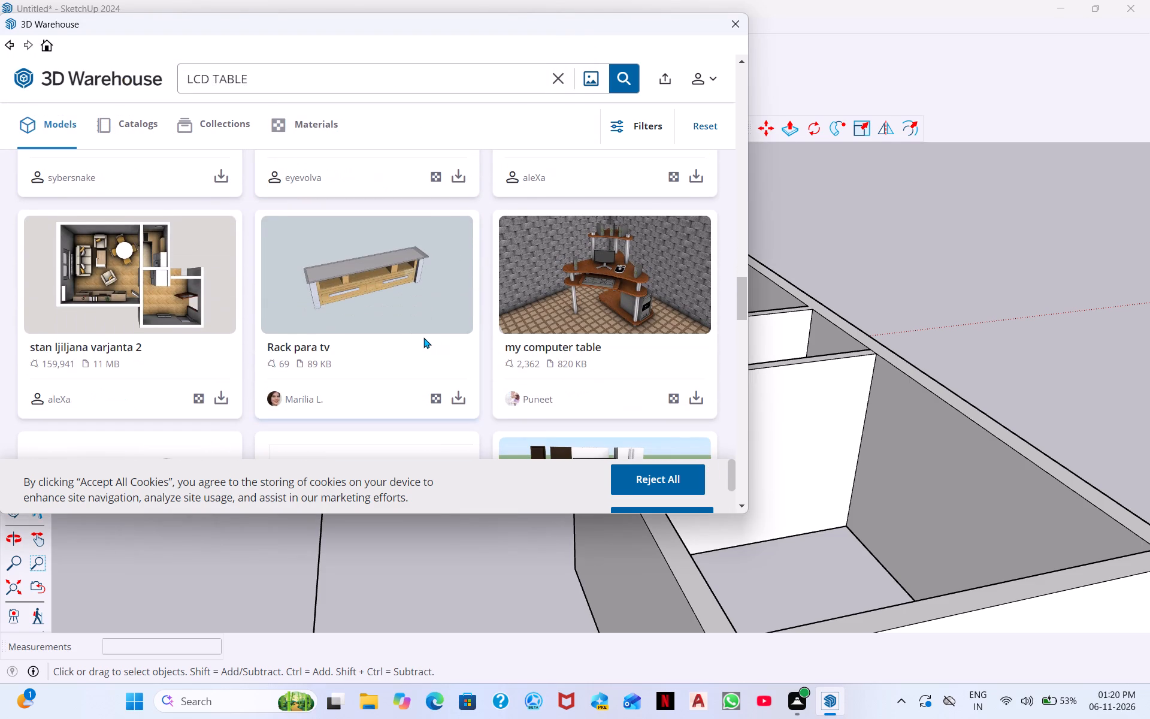
{"action": "scroll", "coordinate": [423, 337], "scroll_direction": "up", "scroll_amount": 4}
{"action": "scroll", "coordinate": [423, 337], "scroll_direction": "down", "scroll_amount": 3}
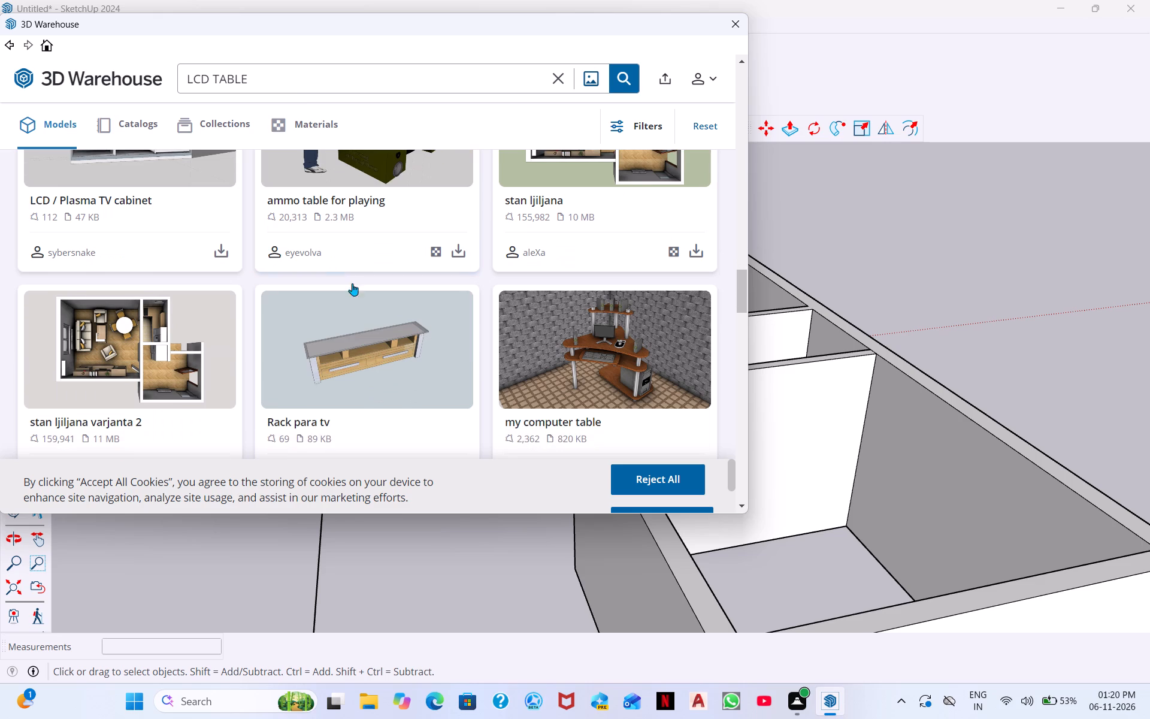
{"action": "left_click_drag", "start_coordinate": [289, 83], "coordinate": [142, 64]}
{"action": "key", "text": "BackSpace"}
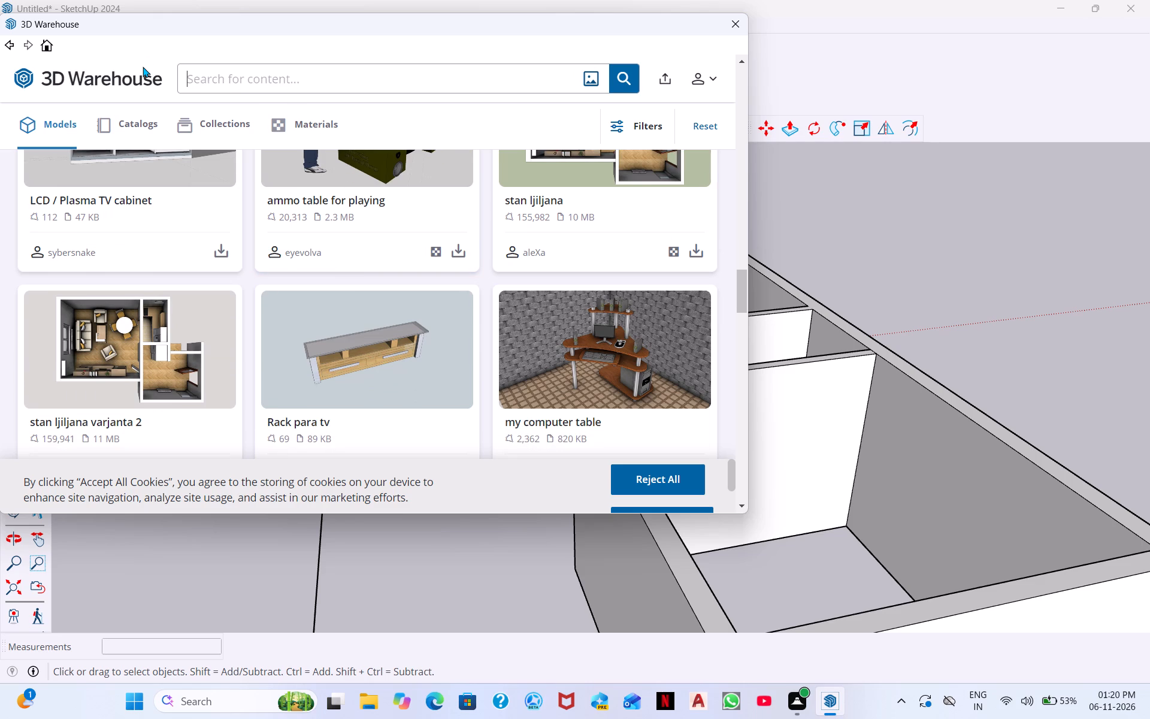
{"action": "type", "text": "TAB"}
{"action": "type", "text": "LE"}
{"action": "key", "text": "space"}
{"action": "key", "text": "Return"}
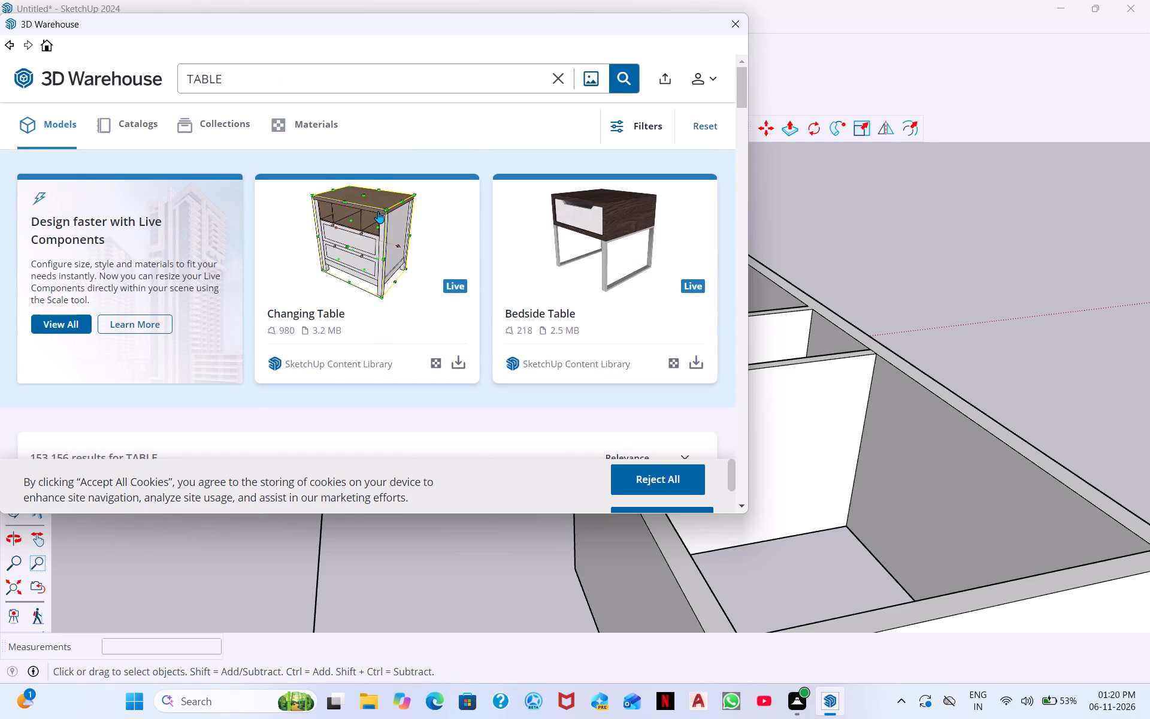
Browse the TABLE results for a suitable table model for the house.
{"action": "scroll", "coordinate": [458, 231], "scroll_direction": "down", "scroll_amount": 6}
{"action": "scroll", "coordinate": [435, 273], "scroll_direction": "up", "scroll_amount": 3}
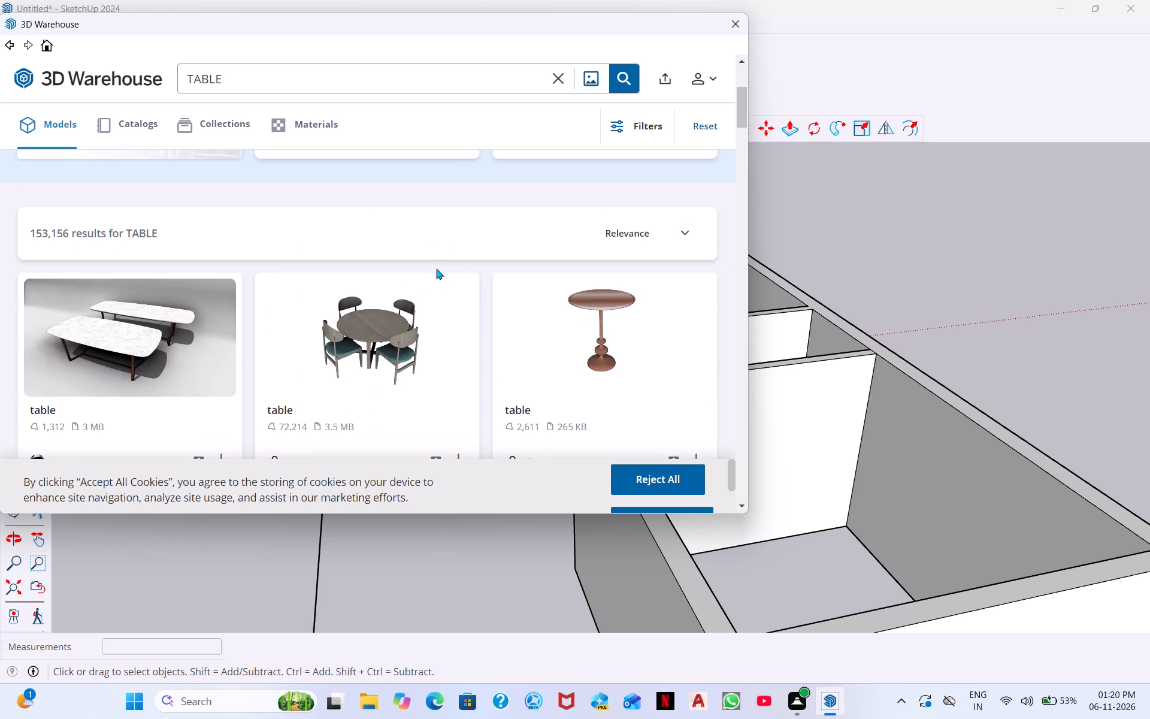
{"action": "scroll", "coordinate": [400, 290], "scroll_direction": "down", "scroll_amount": 3}
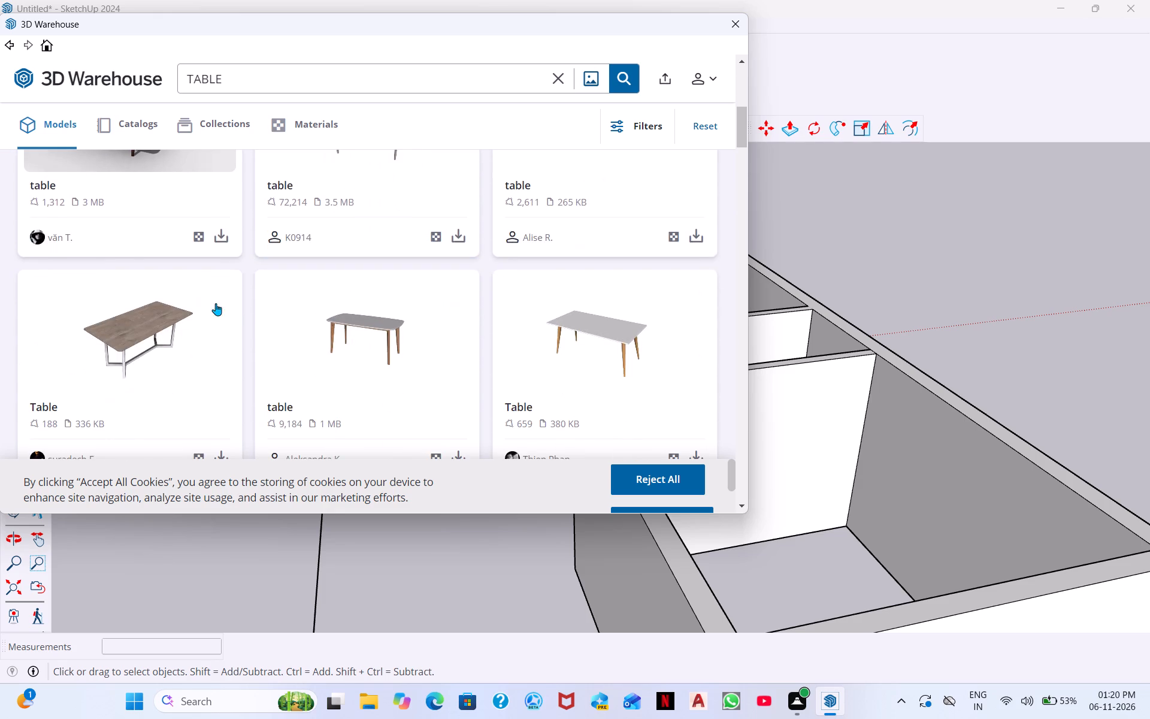
{"action": "scroll", "coordinate": [279, 301], "scroll_direction": "down", "scroll_amount": 2}
{"action": "scroll", "coordinate": [459, 296], "scroll_direction": "down", "scroll_amount": 4}
{"action": "scroll", "coordinate": [455, 291], "scroll_direction": "up", "scroll_amount": 3}
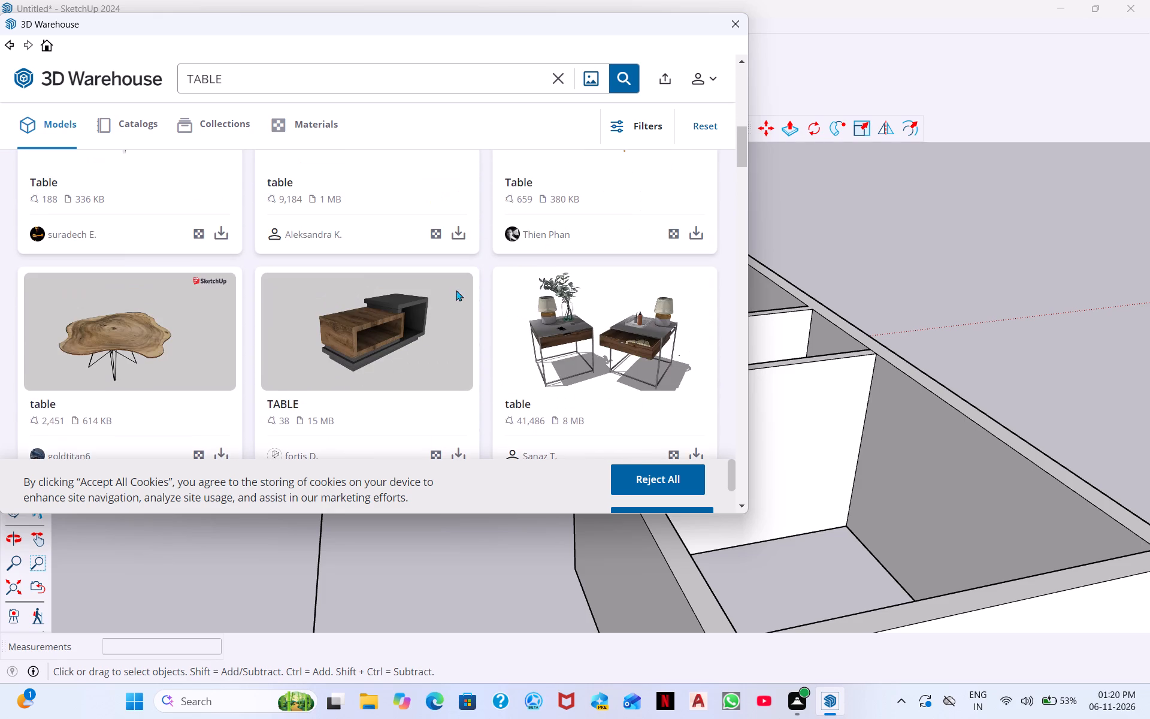
{"action": "scroll", "coordinate": [350, 364], "scroll_direction": "down", "scroll_amount": 3}
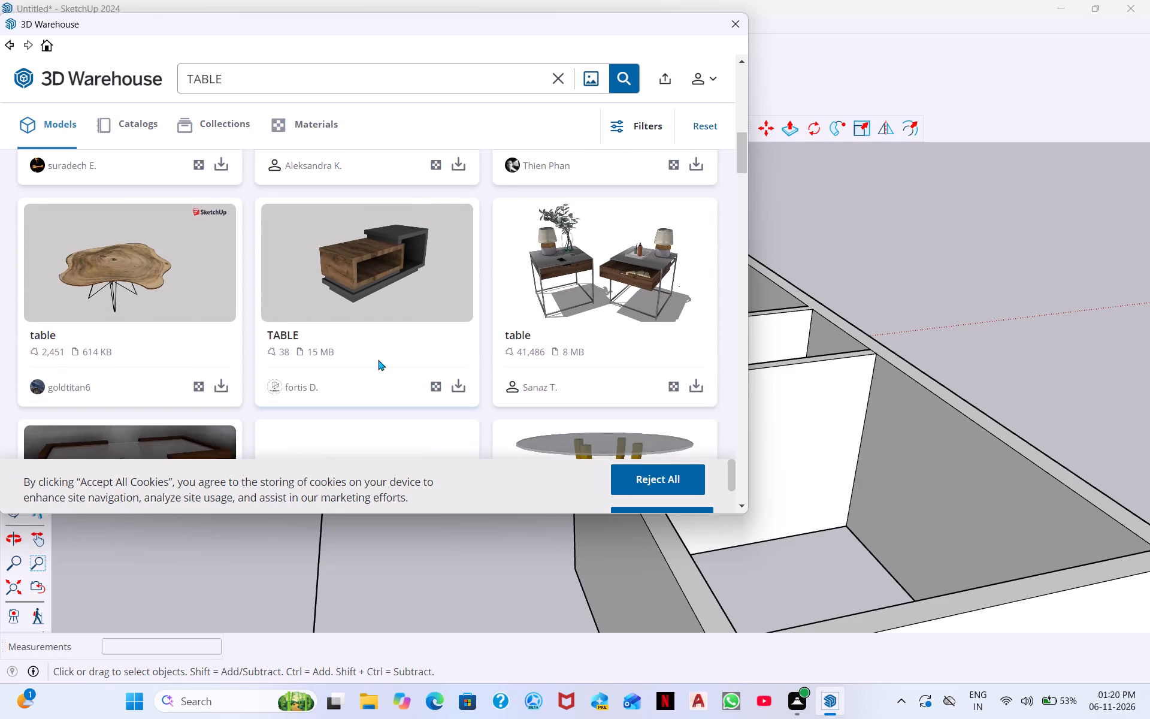
Clear the TABLE query and search 3D Warehouse for ROOF LAMP.
{"action": "left_click_drag", "start_coordinate": [256, 85], "coordinate": [218, 83]}
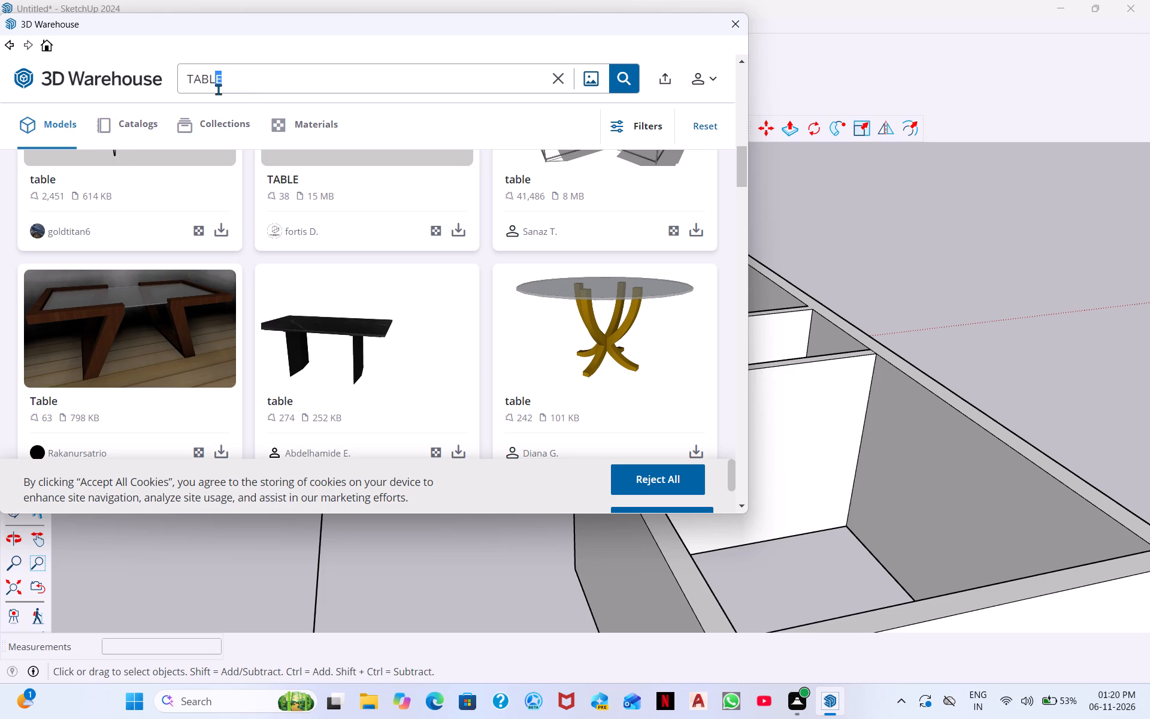
{"action": "key", "text": "BackSpace"}
{"action": "key", "text": "BackSpace"}
{"action": "key", "text": "BackSpace"}
{"action": "key", "text": "BackSpace"}
{"action": "key", "text": "BackSpace"}
{"action": "key", "text": "BackSpace"}
{"action": "key", "text": "BackSpace"}
{"action": "key", "text": "BackSpace"}
{"action": "key", "text": "BackSpace"}
{"action": "key", "text": "BackSpace"}
{"action": "key", "text": "BackSpace"}
{"action": "key", "text": "BackSpace"}
{"action": "key", "text": "BackSpace"}
{"action": "key", "text": "BackSpace"}
{"action": "key", "text": "BackSpace"}
{"action": "key", "text": "BackSpace"}
{"action": "key", "text": "BackSpace"}
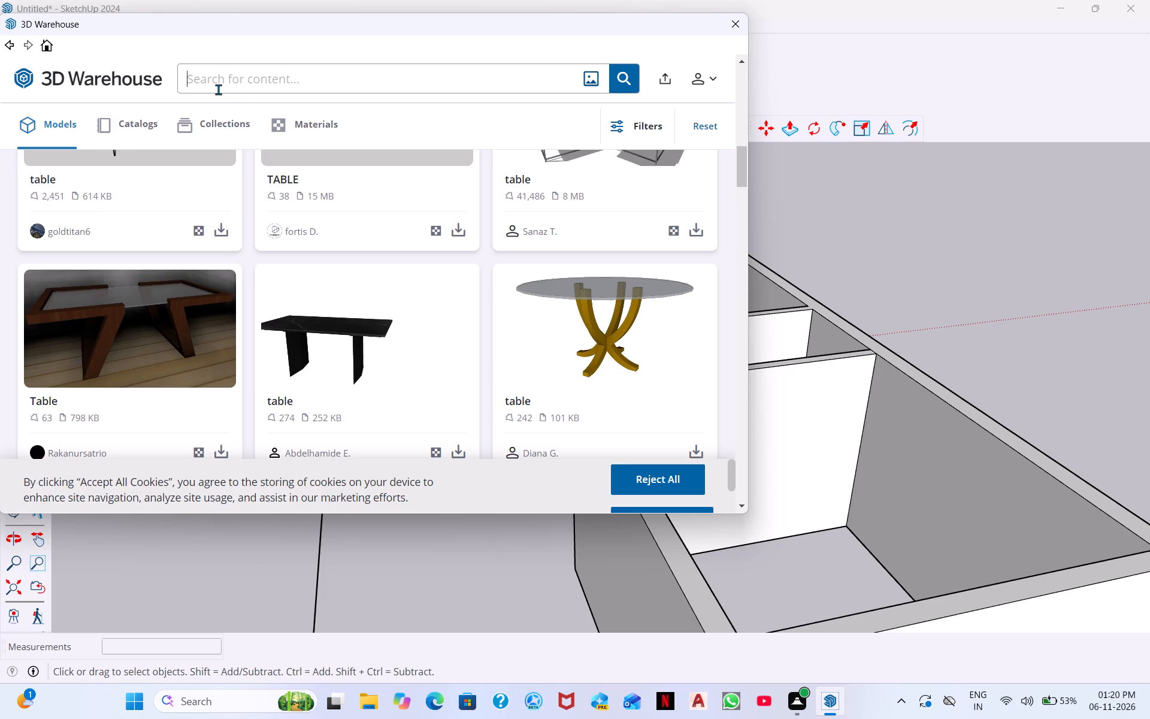
{"action": "type", "text": "ROOF"}
{"action": "key", "text": "space"}
{"action": "type", "text": "LAMP"}
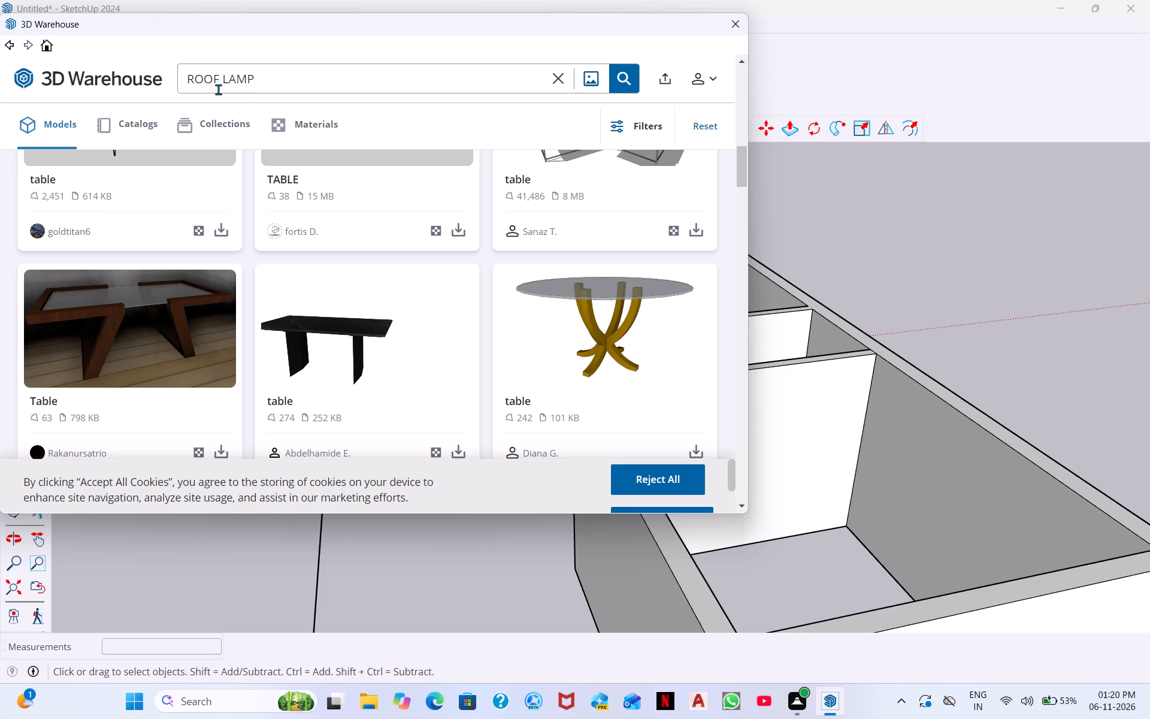
{"action": "key", "text": "Return"}
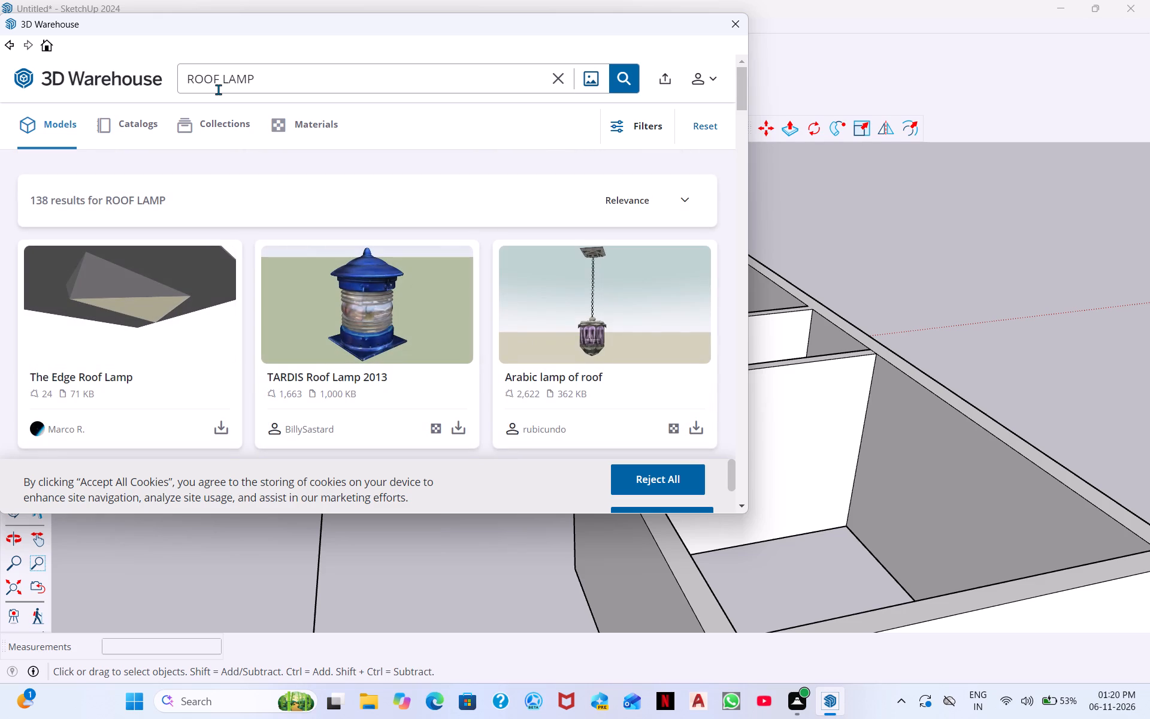
Browse the ROOF LAMP results for a suitable ceiling or hanging lamp model.
{"action": "scroll", "coordinate": [51, 255], "scroll_direction": "down", "scroll_amount": 6}
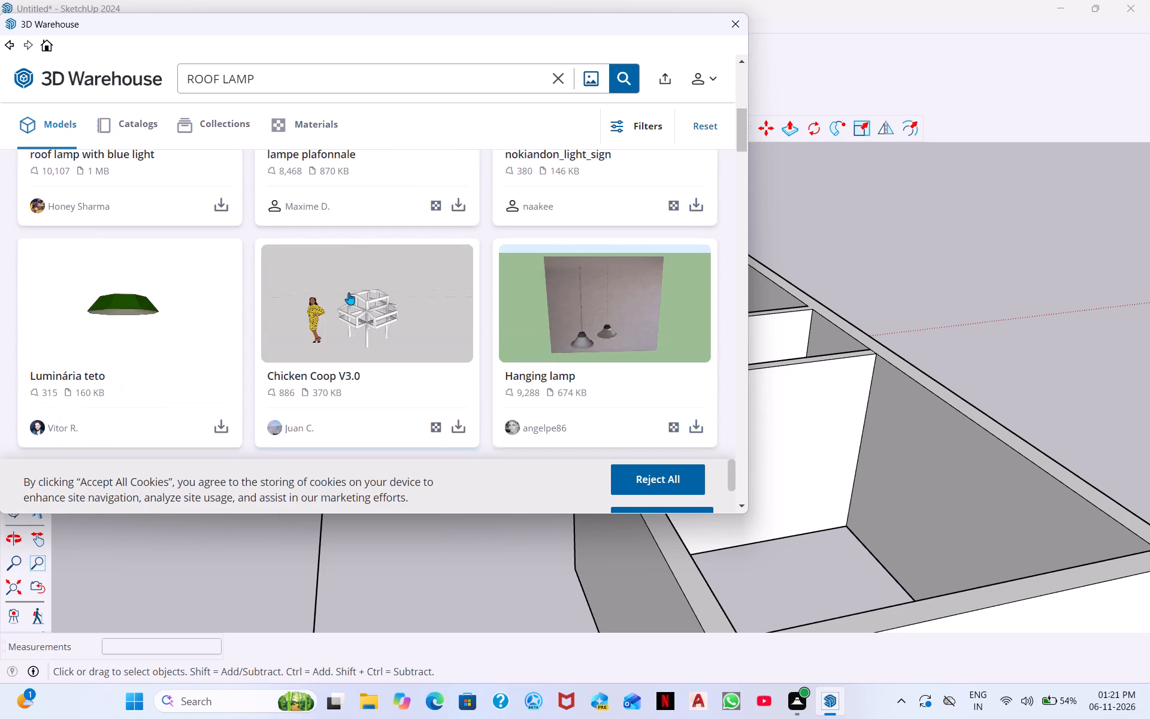
{"action": "scroll", "coordinate": [349, 291], "scroll_direction": "down", "scroll_amount": 5}
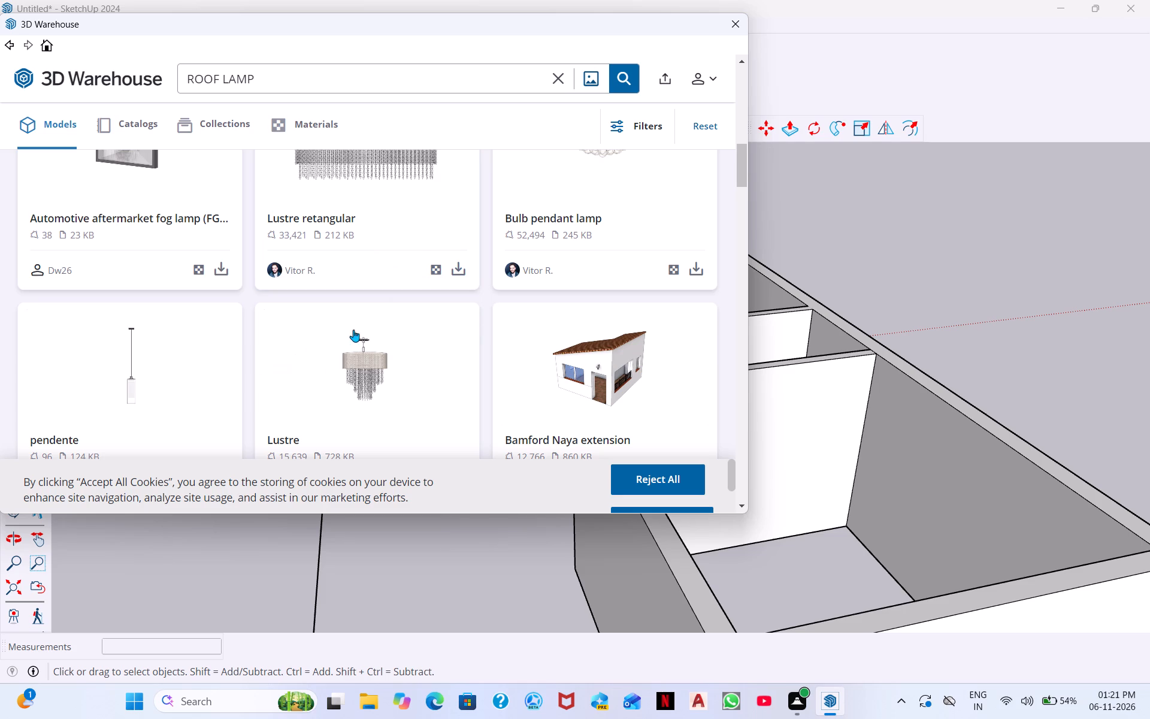
{"action": "scroll", "coordinate": [441, 246], "scroll_direction": "down", "scroll_amount": 2}
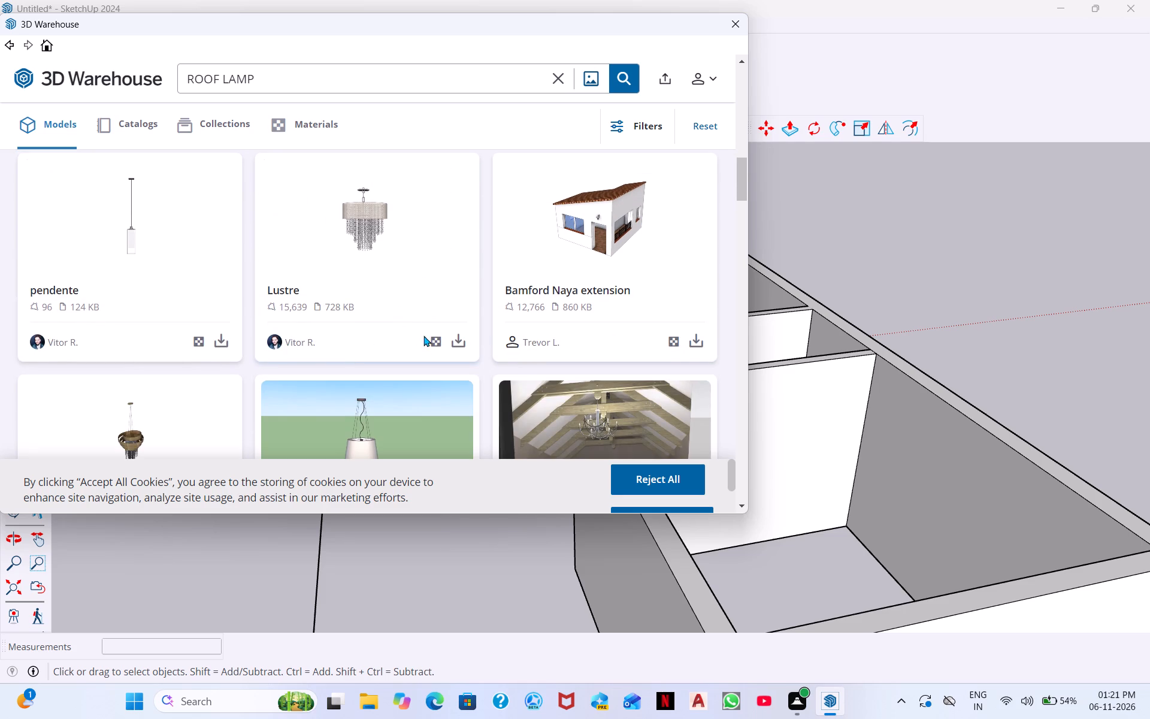
{"action": "scroll", "coordinate": [465, 364], "scroll_direction": "down", "scroll_amount": 2}
{"action": "scroll", "coordinate": [534, 352], "scroll_direction": "down", "scroll_amount": 2}
{"action": "scroll", "coordinate": [534, 353], "scroll_direction": "up", "scroll_amount": 2}
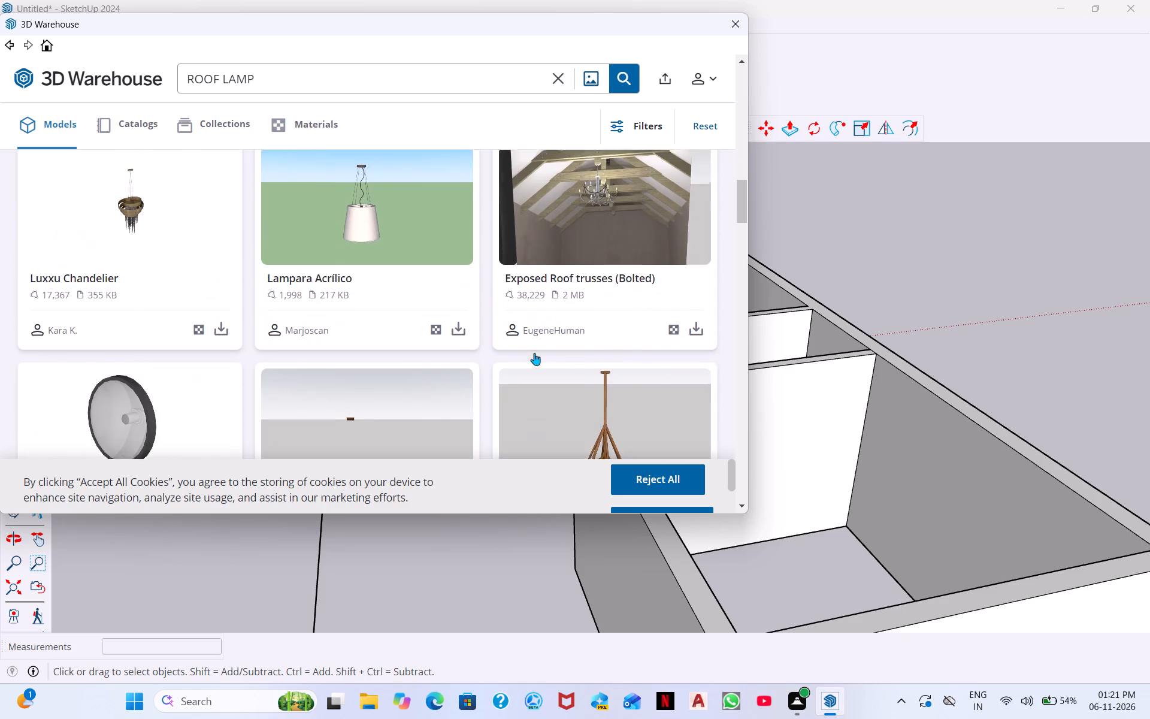
{"action": "scroll", "coordinate": [534, 353], "scroll_direction": "down", "scroll_amount": 4}
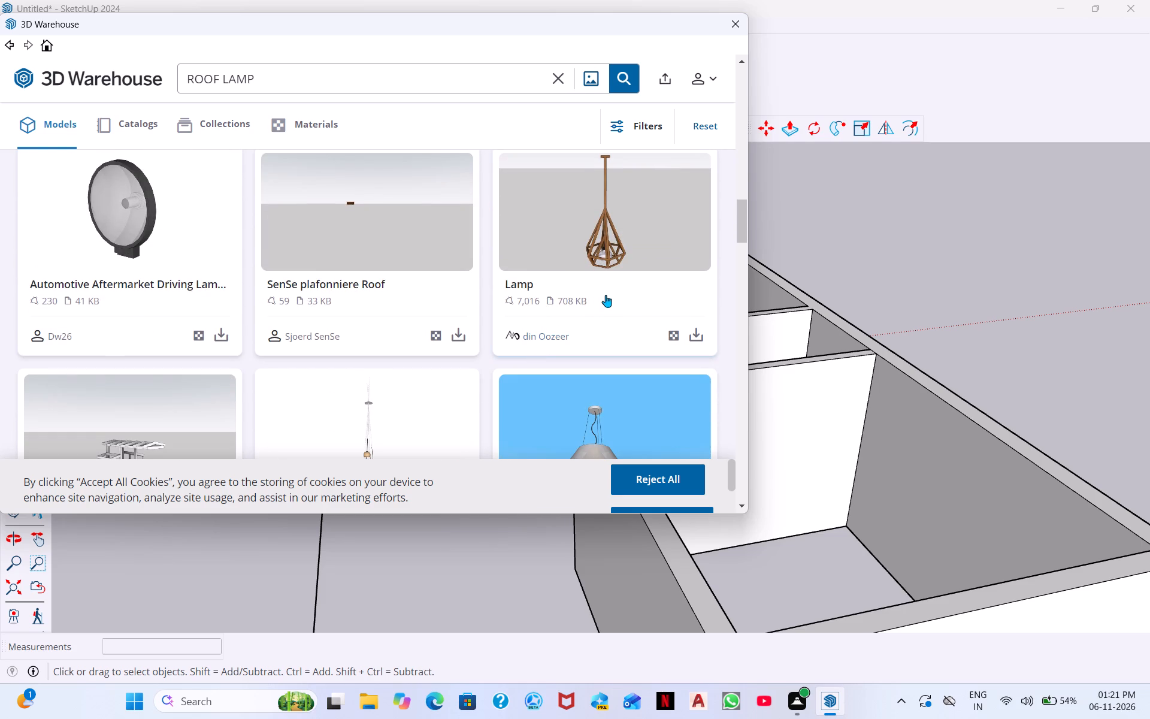
{"action": "scroll", "coordinate": [609, 298], "scroll_direction": "down", "scroll_amount": 3}
{"action": "scroll", "coordinate": [609, 305], "scroll_direction": "up", "scroll_amount": 3}
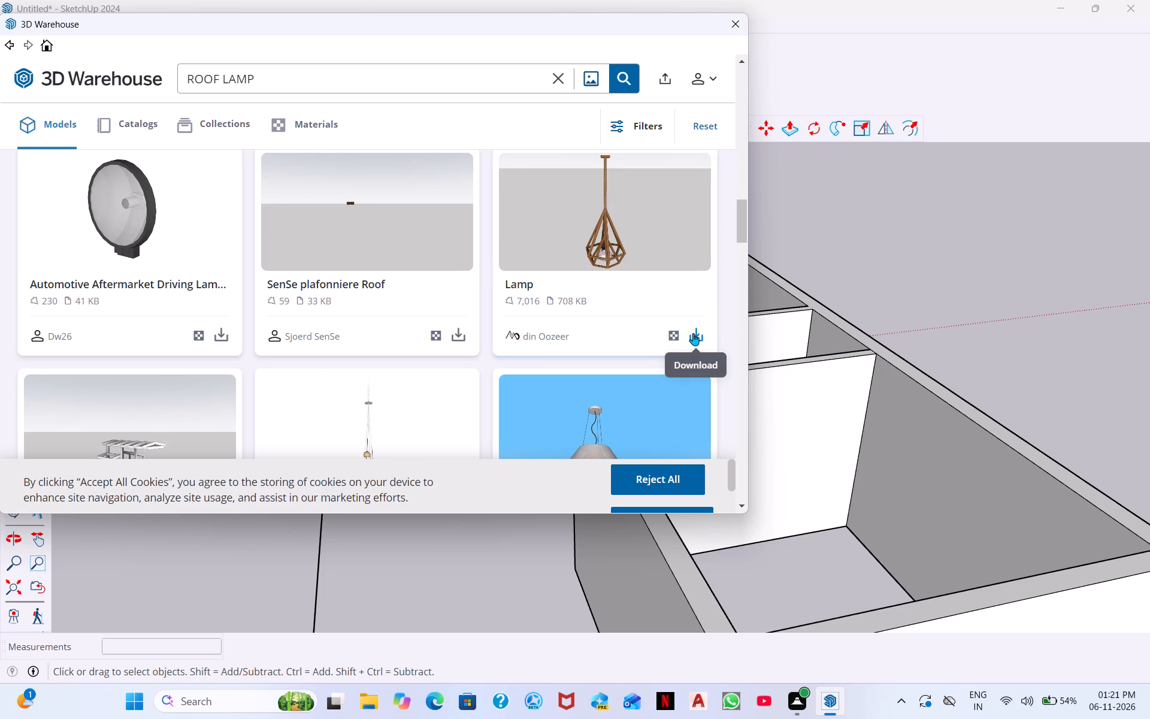
{"action": "scroll", "coordinate": [343, 352], "scroll_direction": "down", "scroll_amount": 4}
{"action": "scroll", "coordinate": [210, 325], "scroll_direction": "down", "scroll_amount": 2}
{"action": "scroll", "coordinate": [448, 337], "scroll_direction": "down", "scroll_amount": 3}
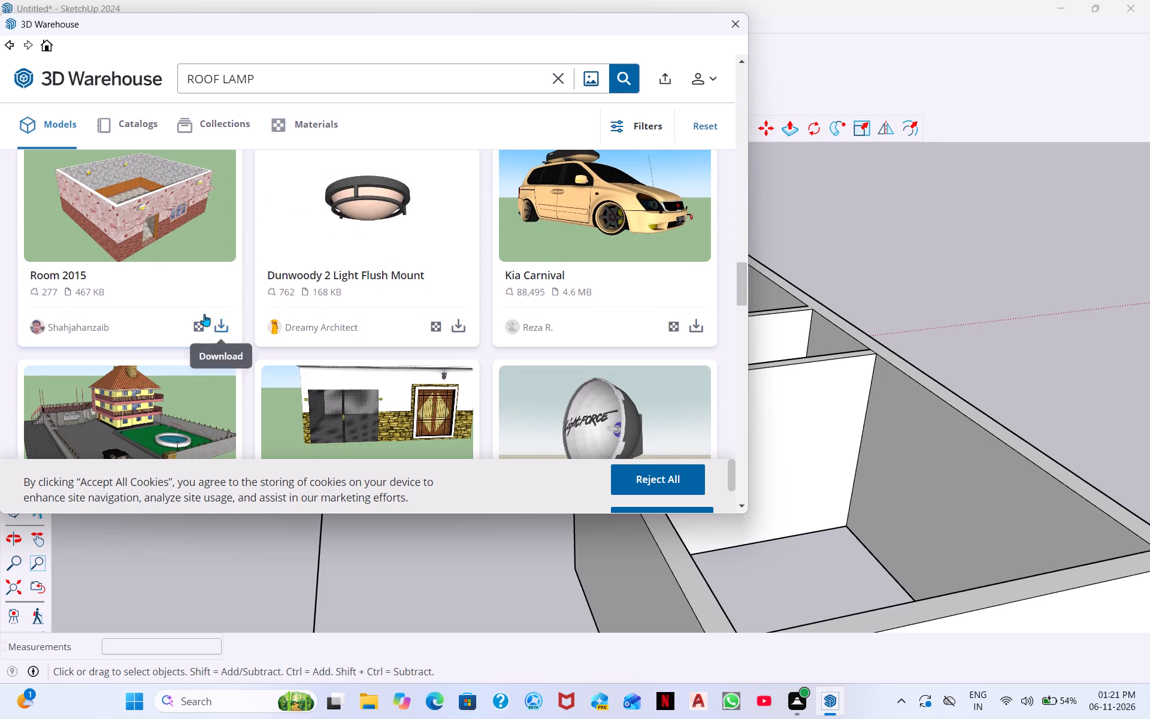
{"action": "scroll", "coordinate": [453, 345], "scroll_direction": "down", "scroll_amount": 2}
{"action": "scroll", "coordinate": [613, 328], "scroll_direction": "down", "scroll_amount": 2}
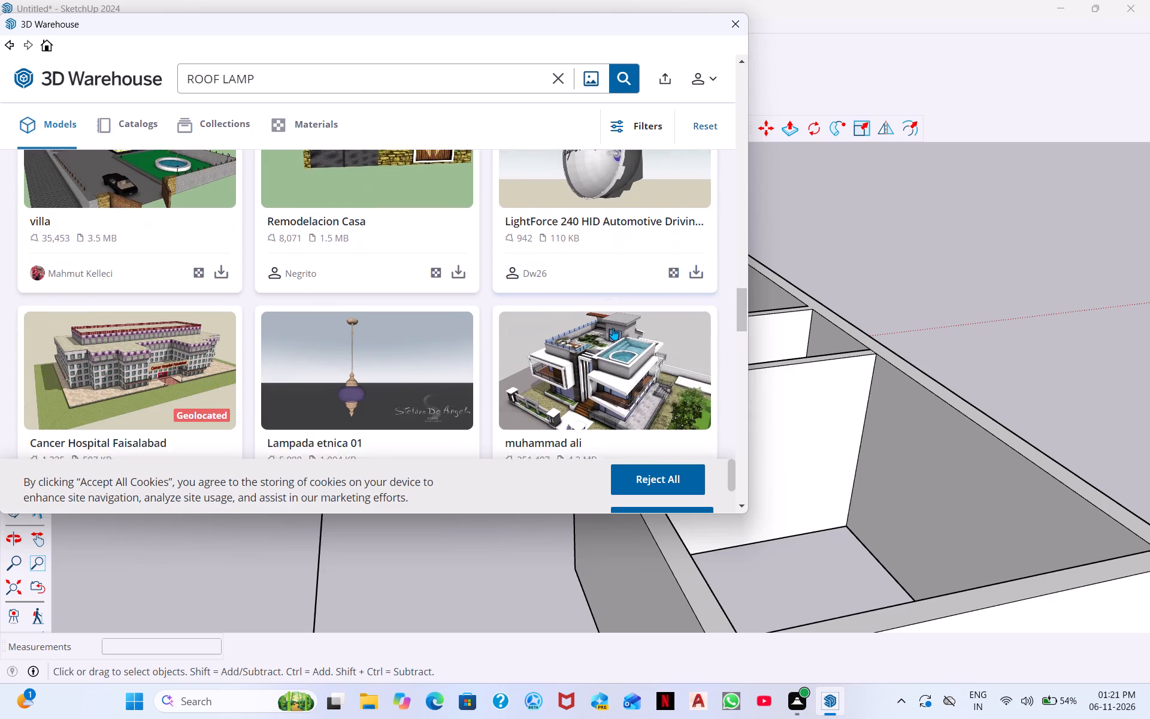
{"action": "scroll", "coordinate": [404, 336], "scroll_direction": "down", "scroll_amount": 2}
{"action": "scroll", "coordinate": [270, 361], "scroll_direction": "down", "scroll_amount": 1}
{"action": "scroll", "coordinate": [529, 340], "scroll_direction": "up", "scroll_amount": 2}
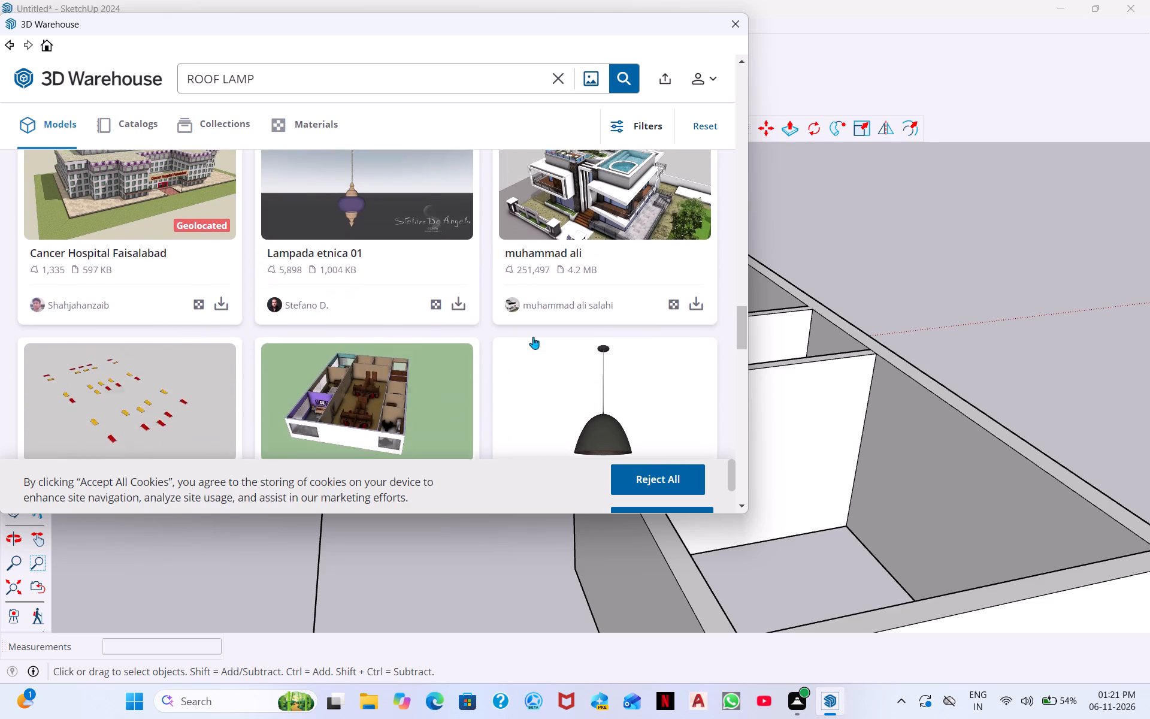
{"action": "scroll", "coordinate": [533, 337], "scroll_direction": "up", "scroll_amount": 1}
{"action": "scroll", "coordinate": [389, 346], "scroll_direction": "down", "scroll_amount": 6}
{"action": "scroll", "coordinate": [183, 339], "scroll_direction": "down", "scroll_amount": 2}
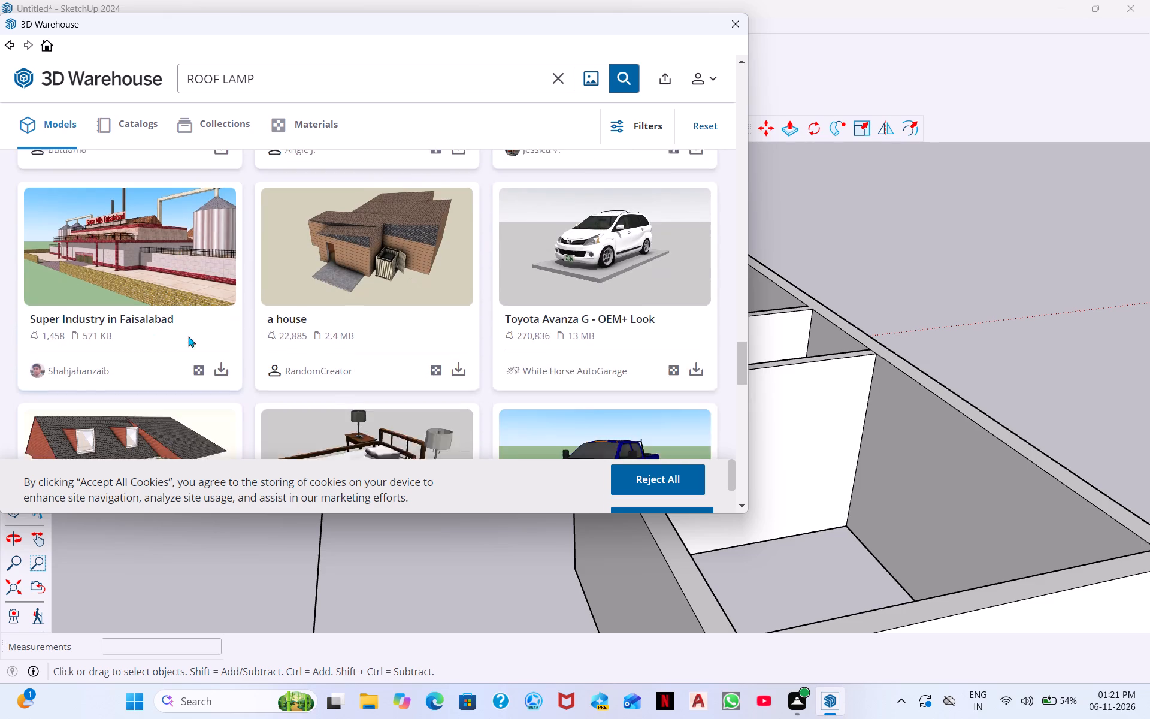
{"action": "scroll", "coordinate": [347, 331], "scroll_direction": "down", "scroll_amount": 6}
{"action": "scroll", "coordinate": [582, 321], "scroll_direction": "down", "scroll_amount": 3}
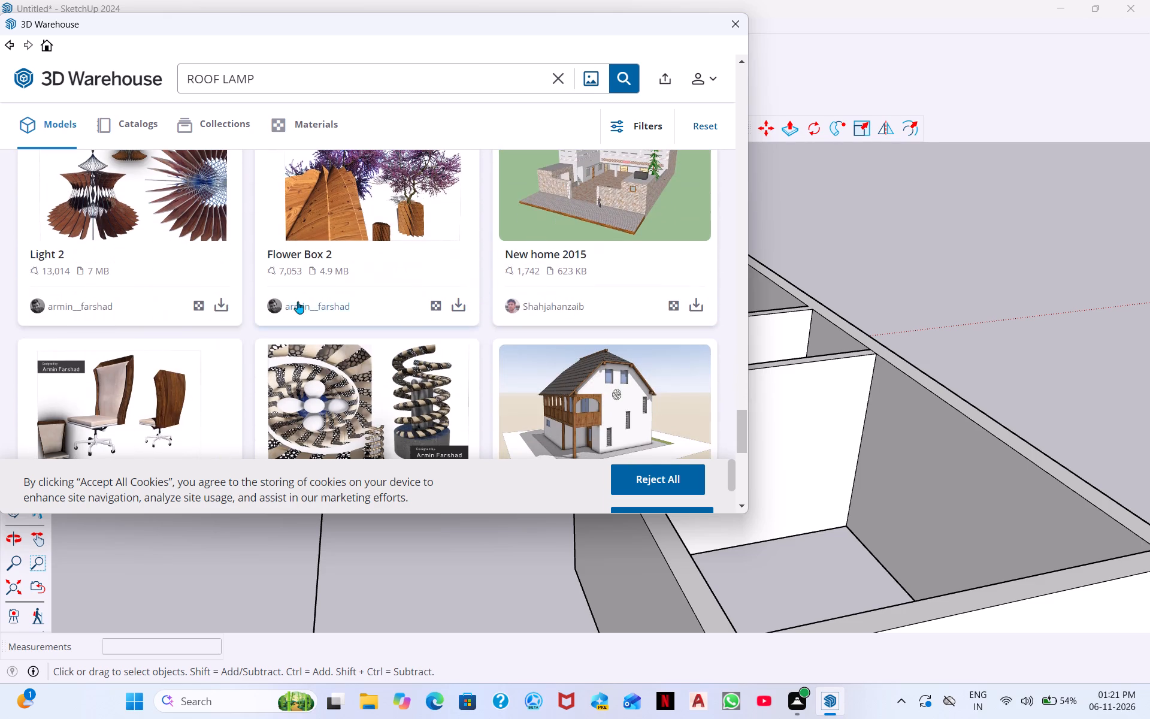
Replace the ROOF LAMP query with a 3D Warehouse search for PLANTS.
{"action": "left_click_drag", "start_coordinate": [274, 92], "coordinate": [130, 86]}
{"action": "key", "text": "BackSpace"}
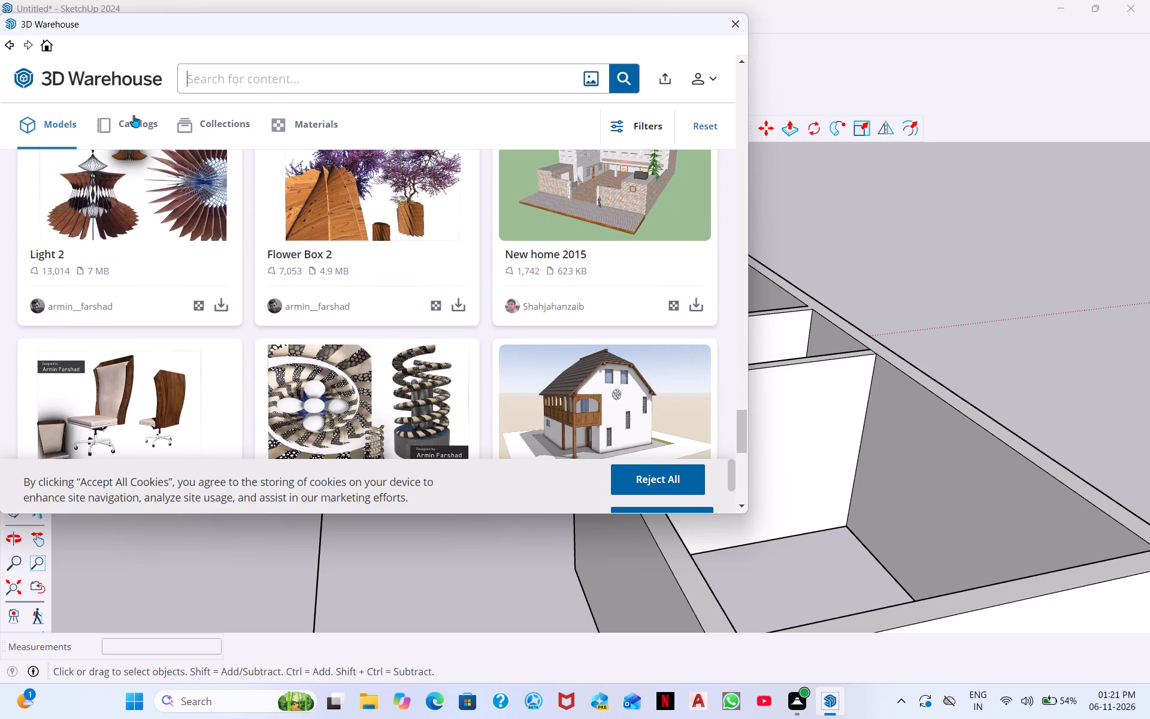
{"action": "key", "text": "s"}
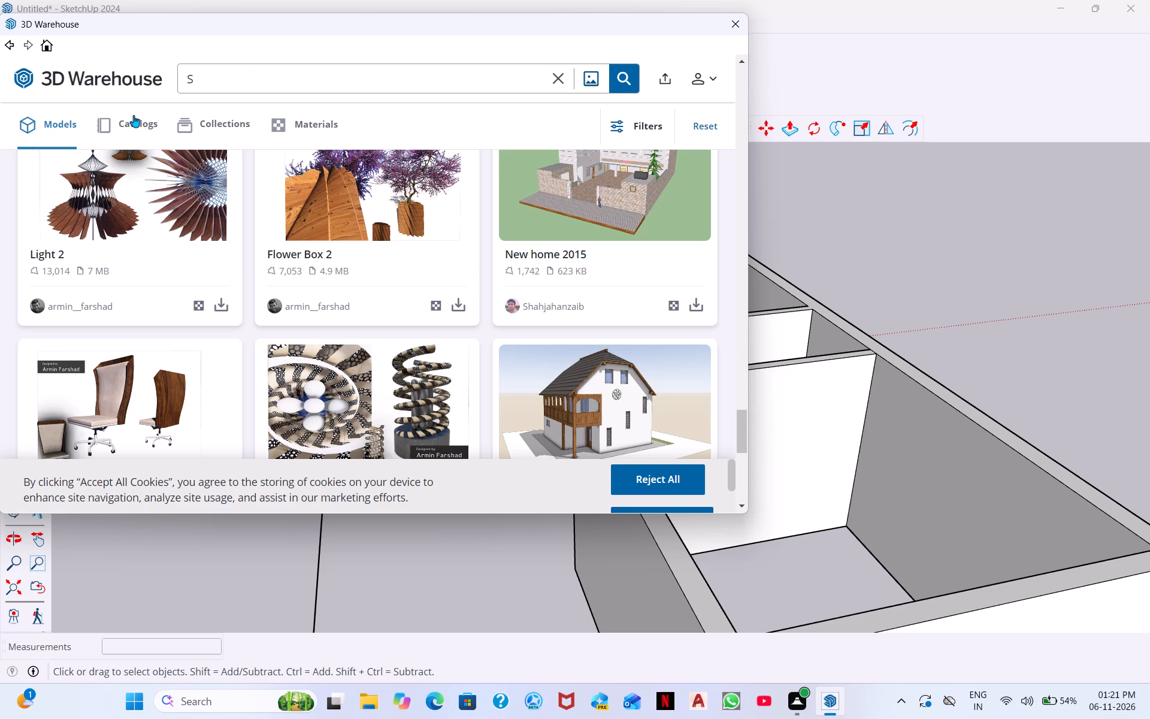
{"action": "key", "text": "BackSpace"}
{"action": "type", "text": "PLANTS"}
{"action": "key", "text": "space"}
{"action": "key", "text": "Return"}
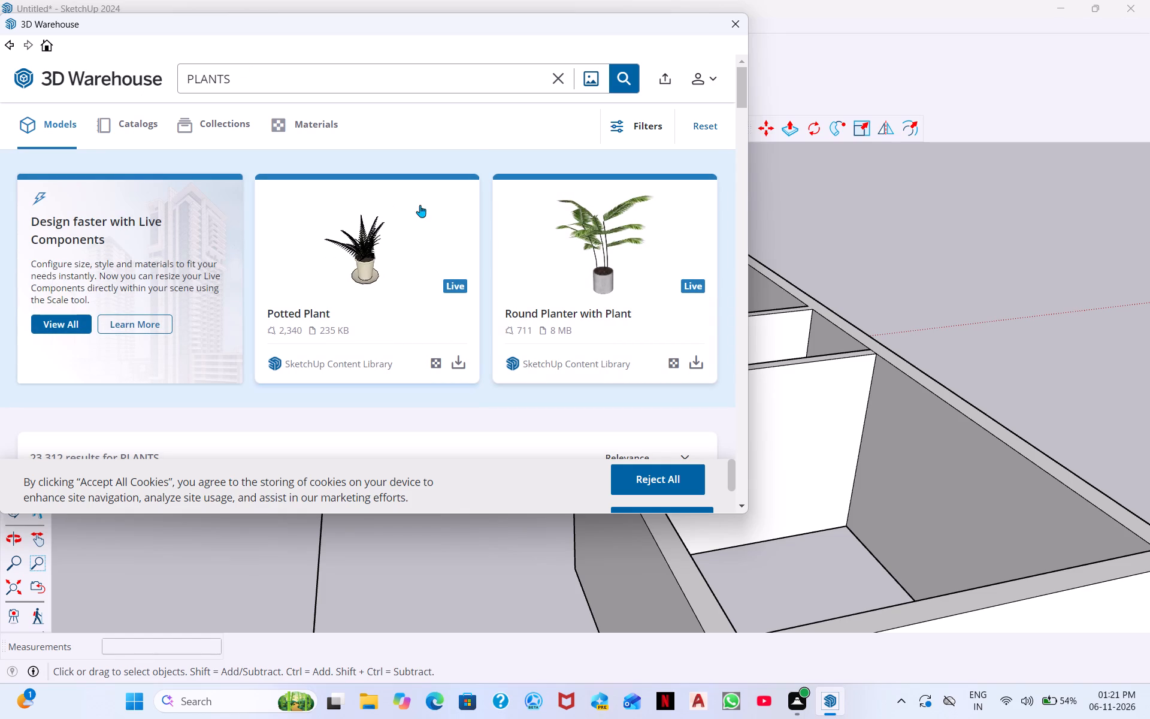
Browse the PLANTS results for a suitable potted plant model for the house.
{"action": "scroll", "coordinate": [343, 231], "scroll_direction": "down", "scroll_amount": 8}
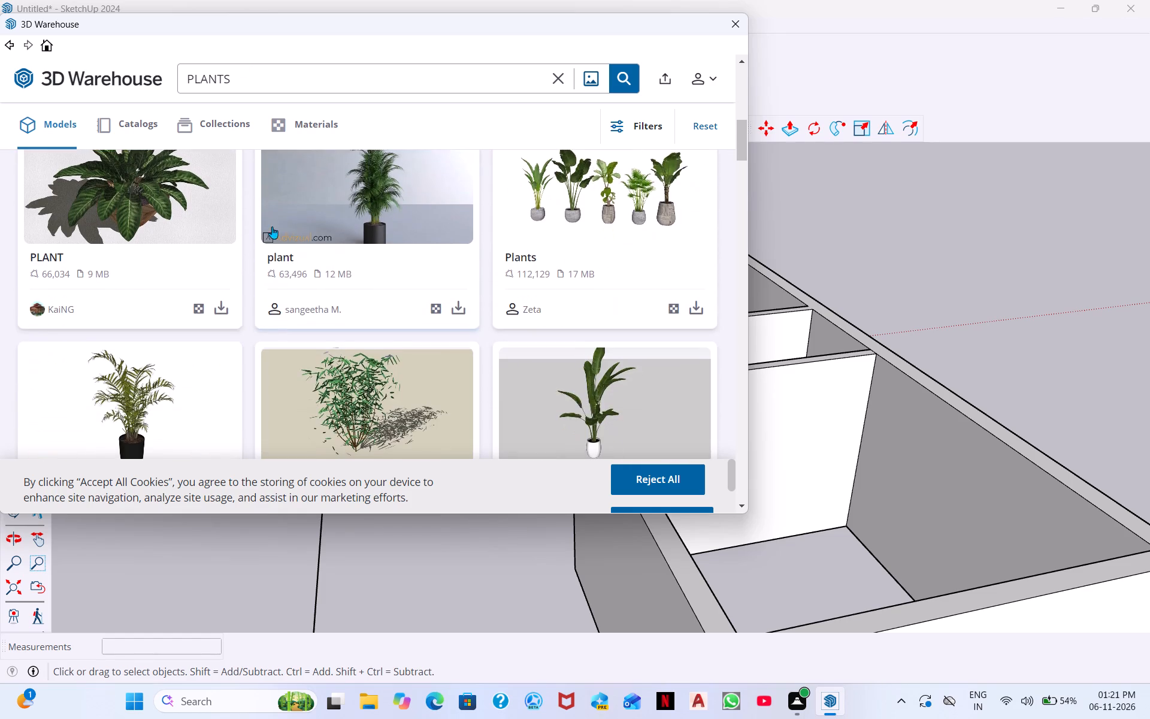
{"action": "scroll", "coordinate": [216, 220], "scroll_direction": "down", "scroll_amount": 2}
{"action": "scroll", "coordinate": [404, 237], "scroll_direction": "down", "scroll_amount": 3}
{"action": "scroll", "coordinate": [456, 231], "scroll_direction": "down", "scroll_amount": 2}
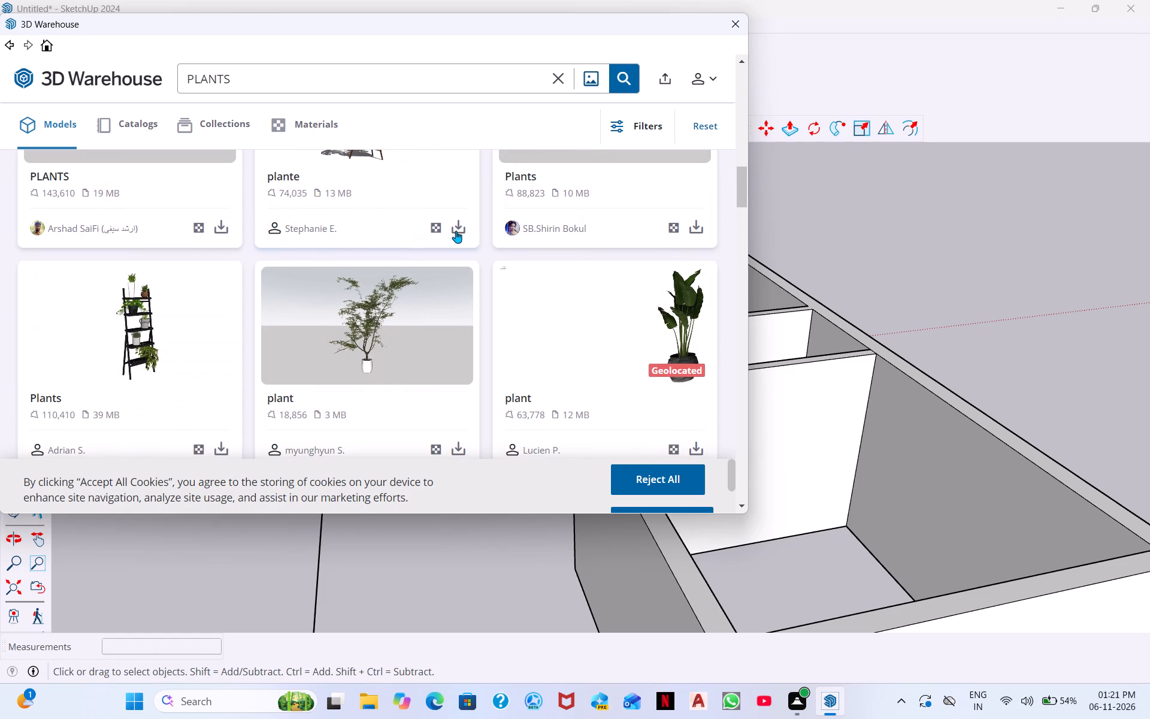
{"action": "scroll", "coordinate": [367, 206], "scroll_direction": "up", "scroll_amount": 1}
{"action": "scroll", "coordinate": [361, 200], "scroll_direction": "down", "scroll_amount": 4}
{"action": "scroll", "coordinate": [340, 194], "scroll_direction": "up", "scroll_amount": 8}
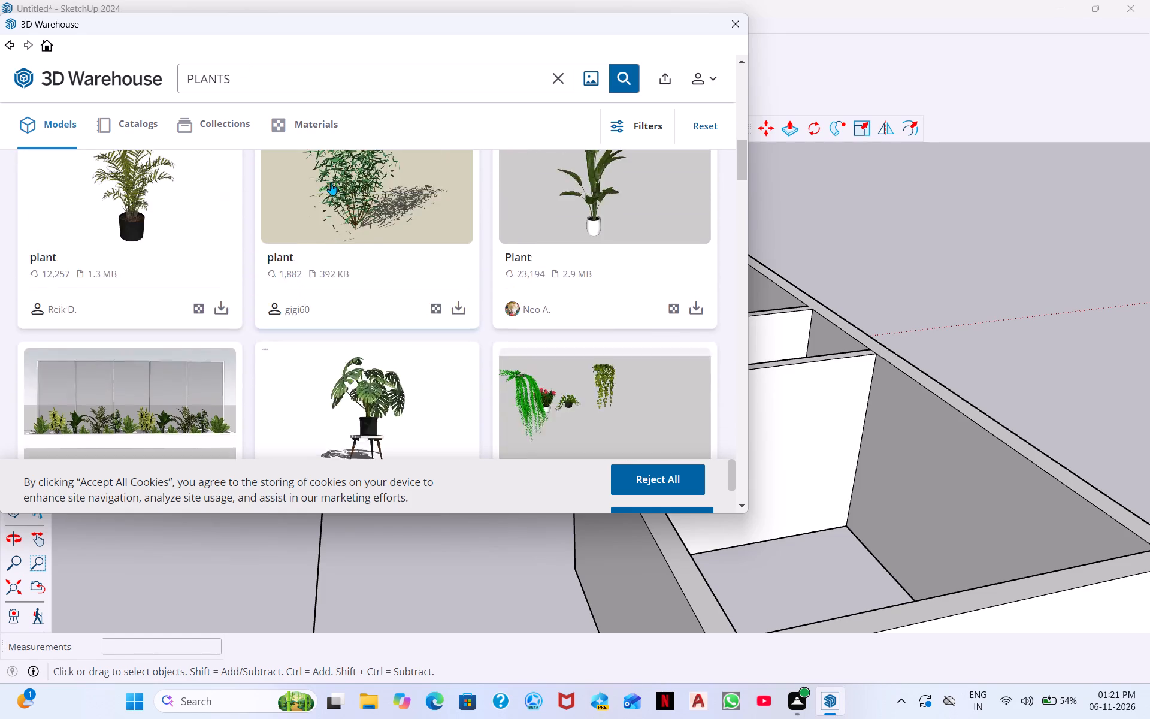
{"action": "scroll", "coordinate": [331, 183], "scroll_direction": "up", "scroll_amount": 1}
{"action": "scroll", "coordinate": [331, 183], "scroll_direction": "down", "scroll_amount": 4}
{"action": "scroll", "coordinate": [196, 309], "scroll_direction": "down", "scroll_amount": 2}
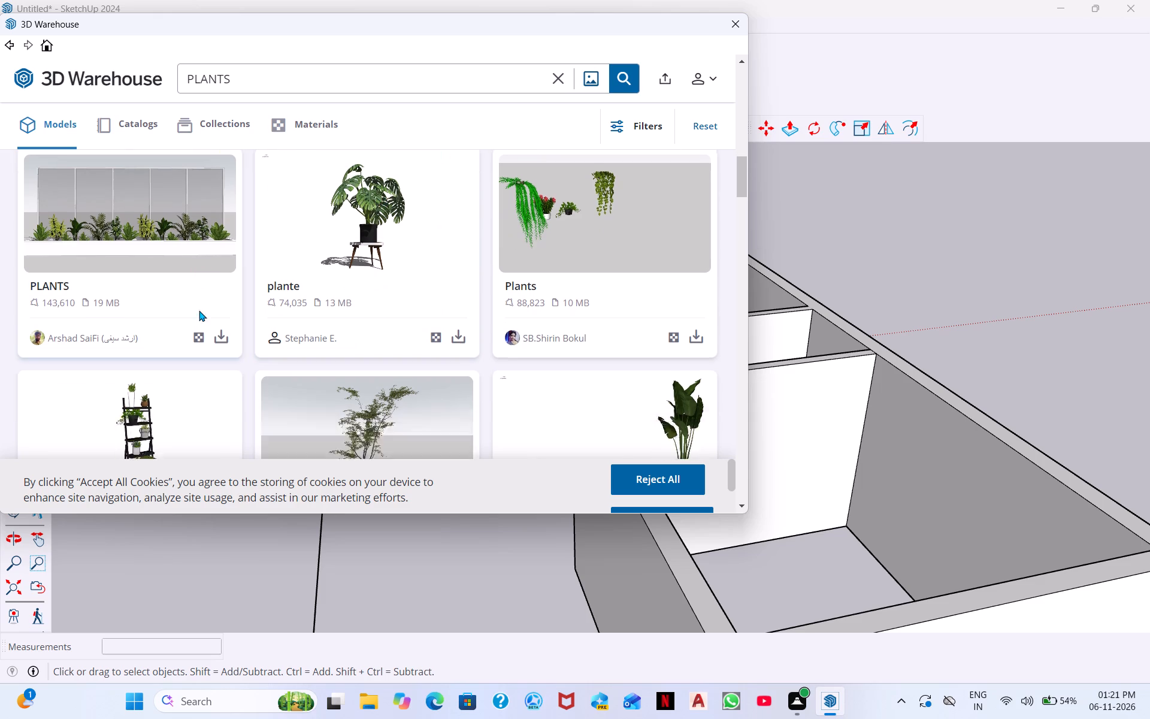
{"action": "scroll", "coordinate": [199, 310], "scroll_direction": "down", "scroll_amount": 1}
{"action": "scroll", "coordinate": [327, 261], "scroll_direction": "down", "scroll_amount": 4}
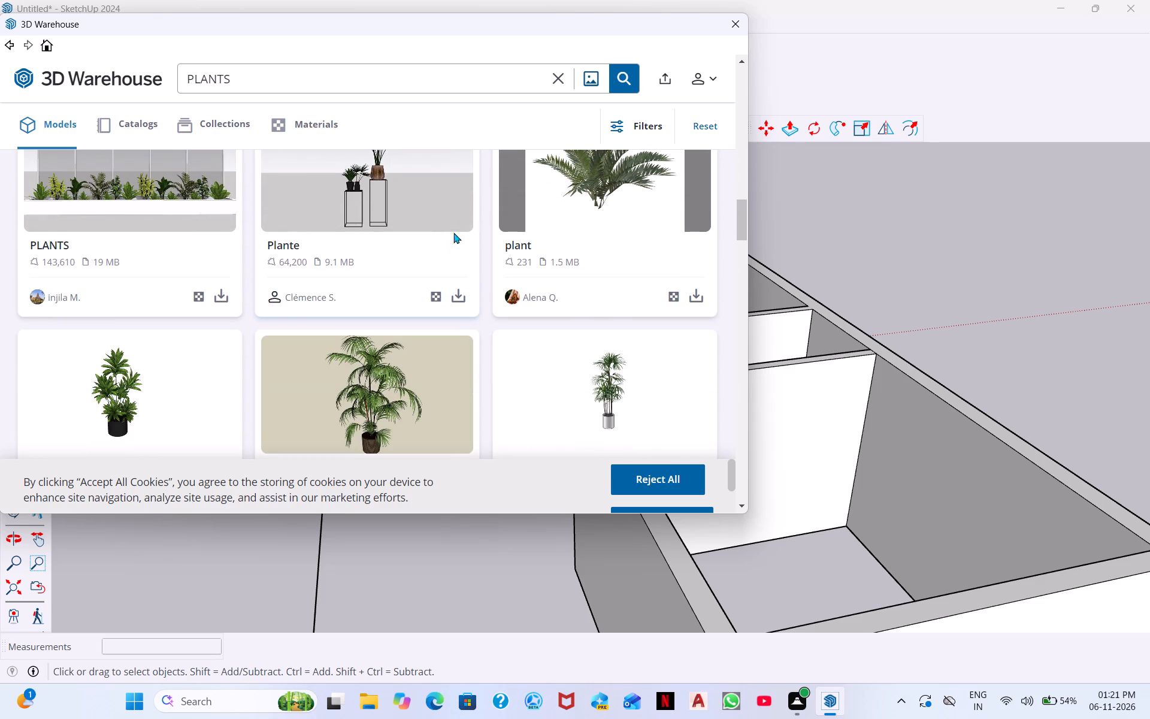
{"action": "scroll", "coordinate": [83, 376], "scroll_direction": "down", "scroll_amount": 3}
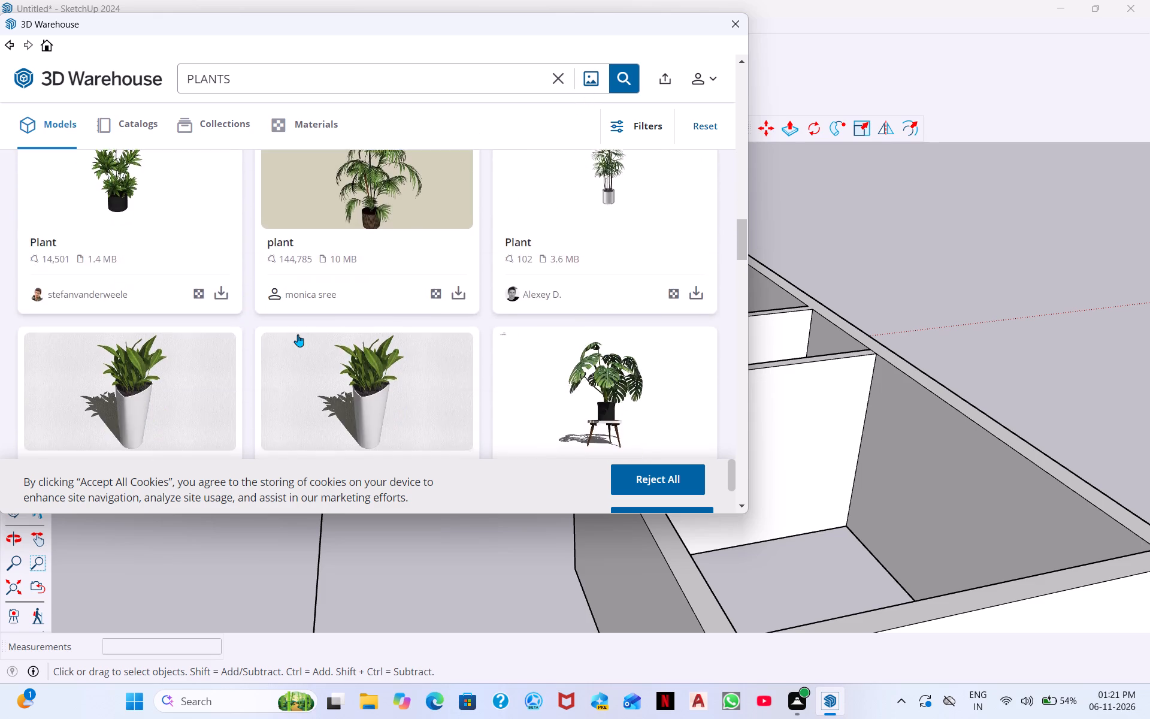
{"action": "scroll", "coordinate": [298, 334], "scroll_direction": "down", "scroll_amount": 3}
{"action": "scroll", "coordinate": [376, 340], "scroll_direction": "down", "scroll_amount": 3}
{"action": "scroll", "coordinate": [444, 354], "scroll_direction": "up", "scroll_amount": 1}
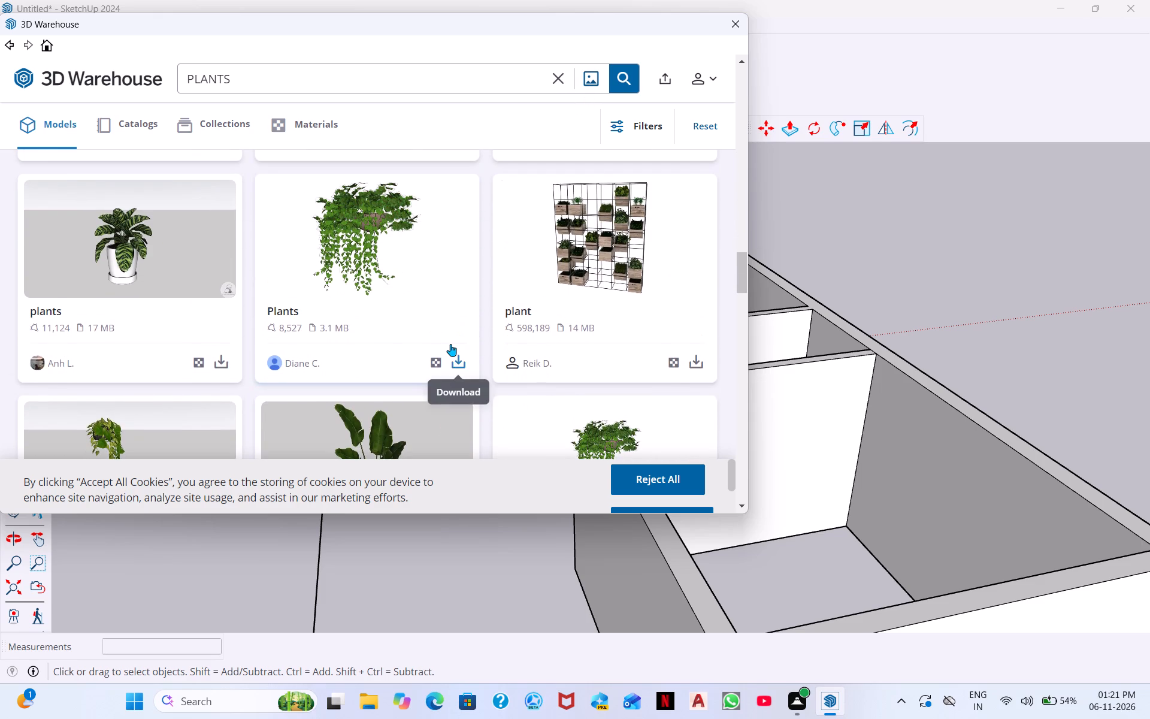
{"action": "scroll", "coordinate": [450, 344], "scroll_direction": "up", "scroll_amount": 3}
{"action": "scroll", "coordinate": [363, 431], "scroll_direction": "down", "scroll_amount": 3}
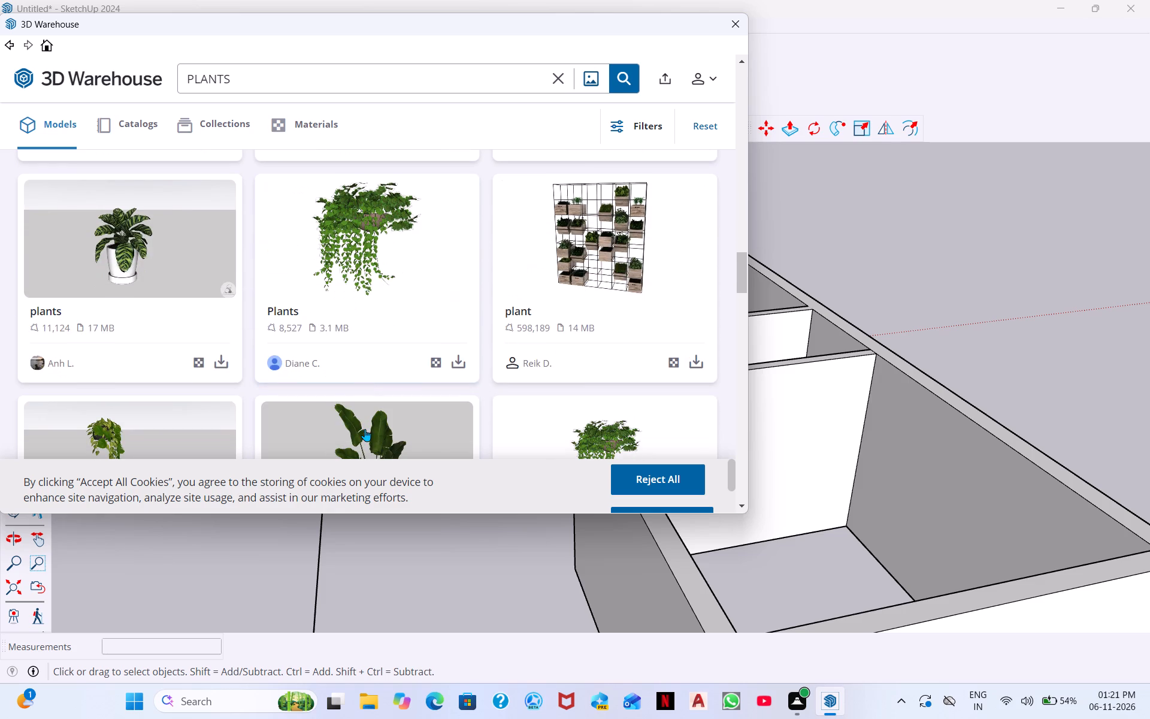
{"action": "scroll", "coordinate": [243, 394], "scroll_direction": "down", "scroll_amount": 4}
{"action": "scroll", "coordinate": [413, 351], "scroll_direction": "down", "scroll_amount": 2}
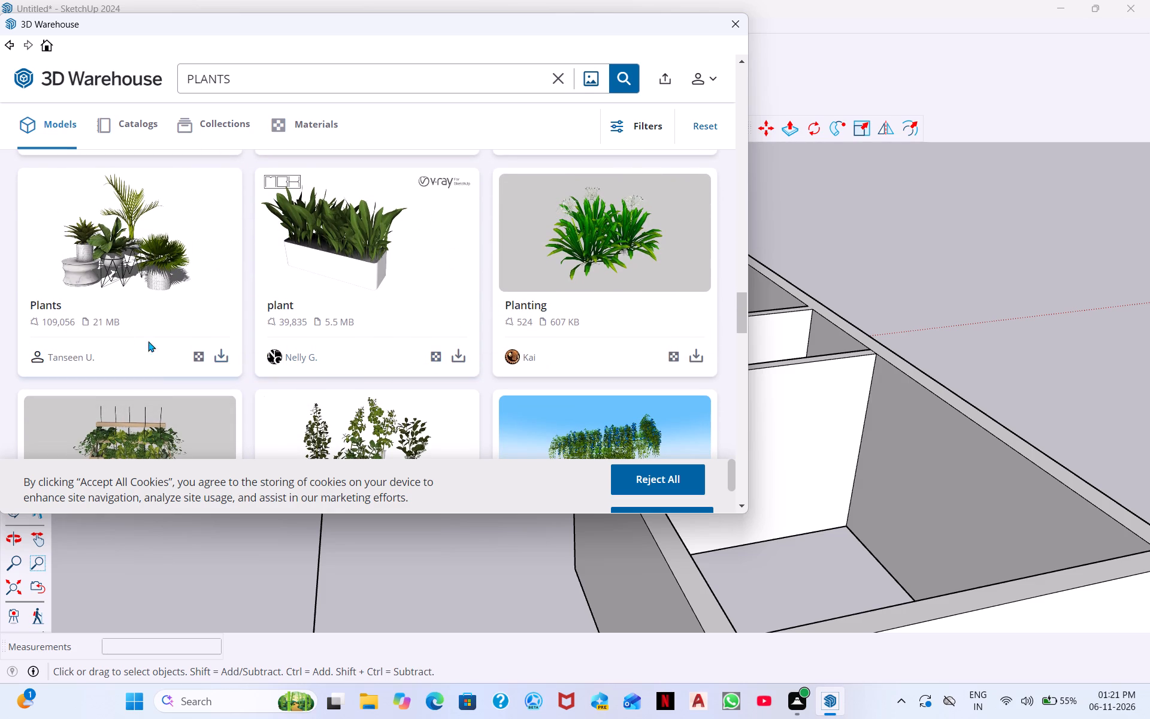
{"action": "scroll", "coordinate": [323, 388], "scroll_direction": "down", "scroll_amount": 2}
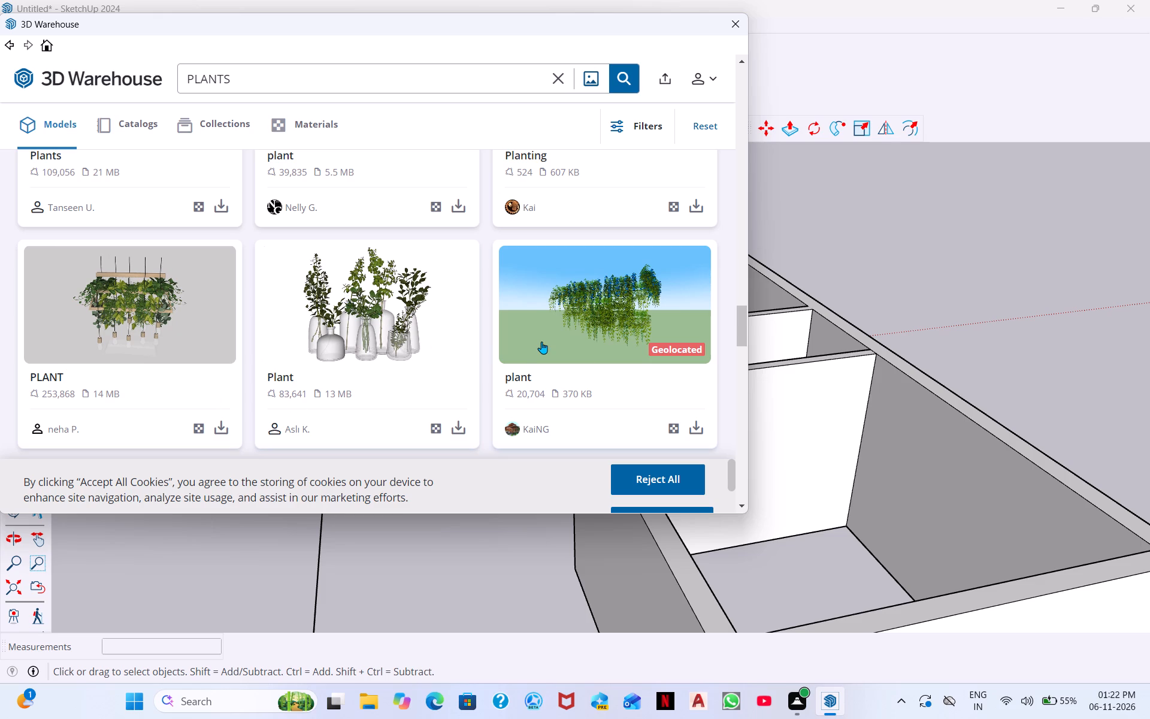
{"action": "scroll", "coordinate": [598, 364], "scroll_direction": "down", "scroll_amount": 3}
{"action": "scroll", "coordinate": [346, 315], "scroll_direction": "up", "scroll_amount": 1}
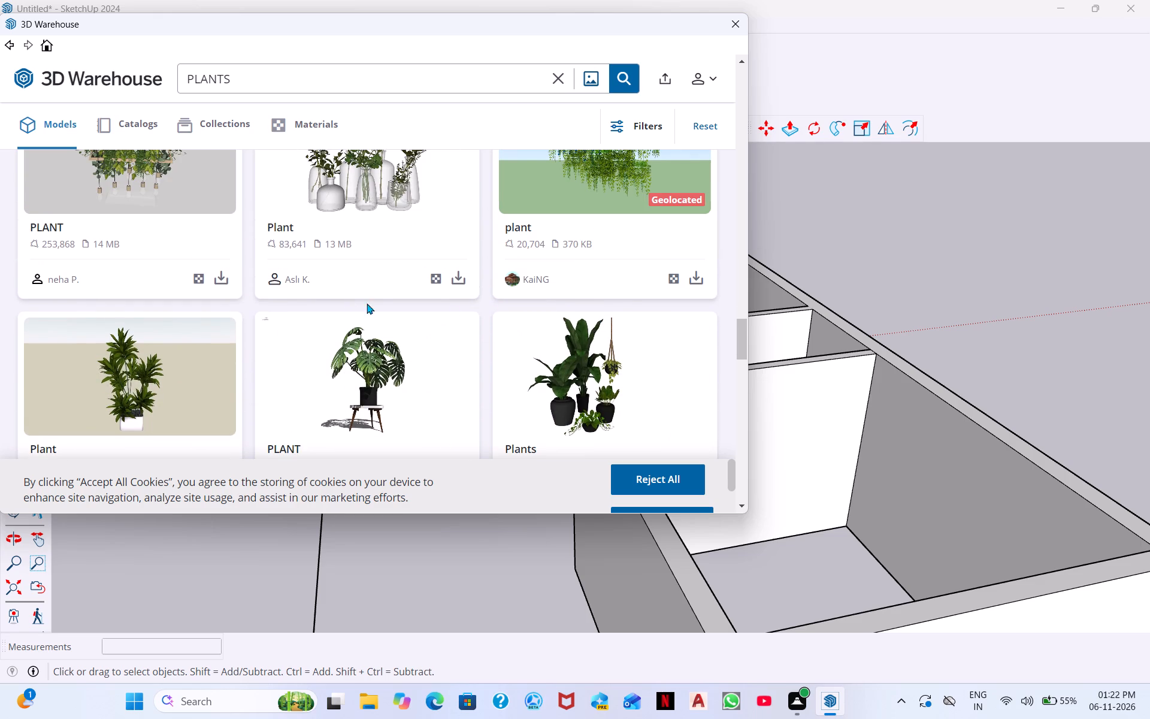
{"action": "scroll", "coordinate": [627, 291], "scroll_direction": "down", "scroll_amount": 1}
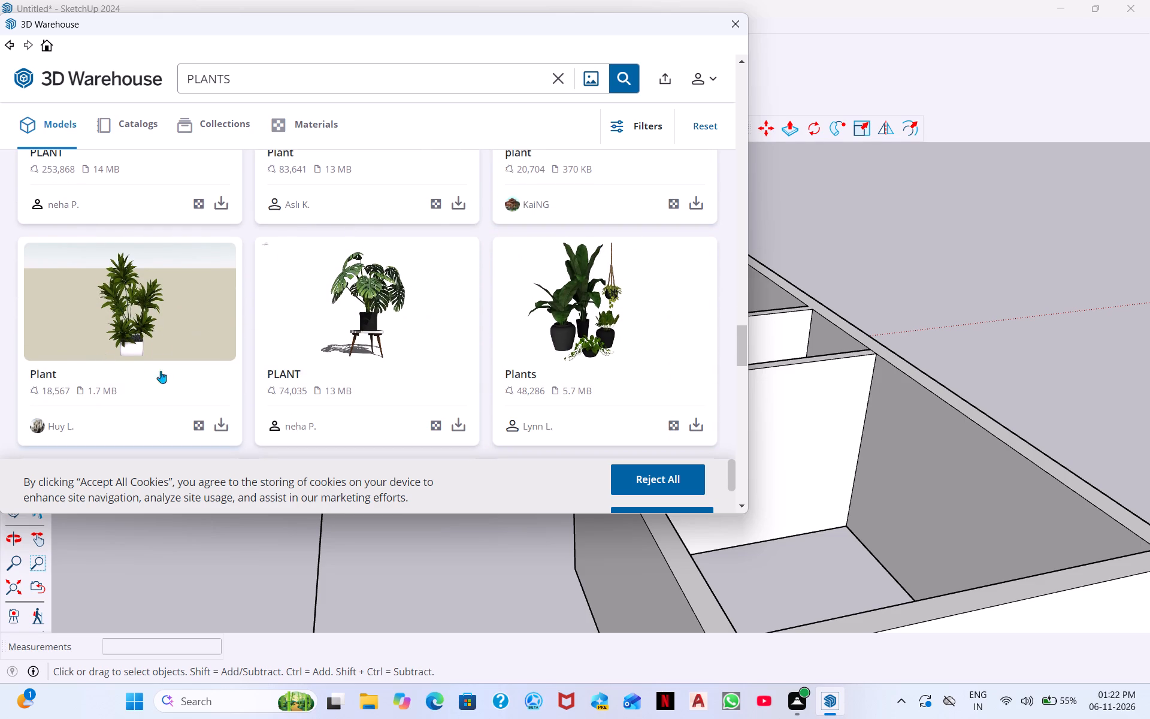
{"action": "scroll", "coordinate": [257, 305], "scroll_direction": "up", "scroll_amount": 1}
{"action": "scroll", "coordinate": [257, 305], "scroll_direction": "down", "scroll_amount": 2}
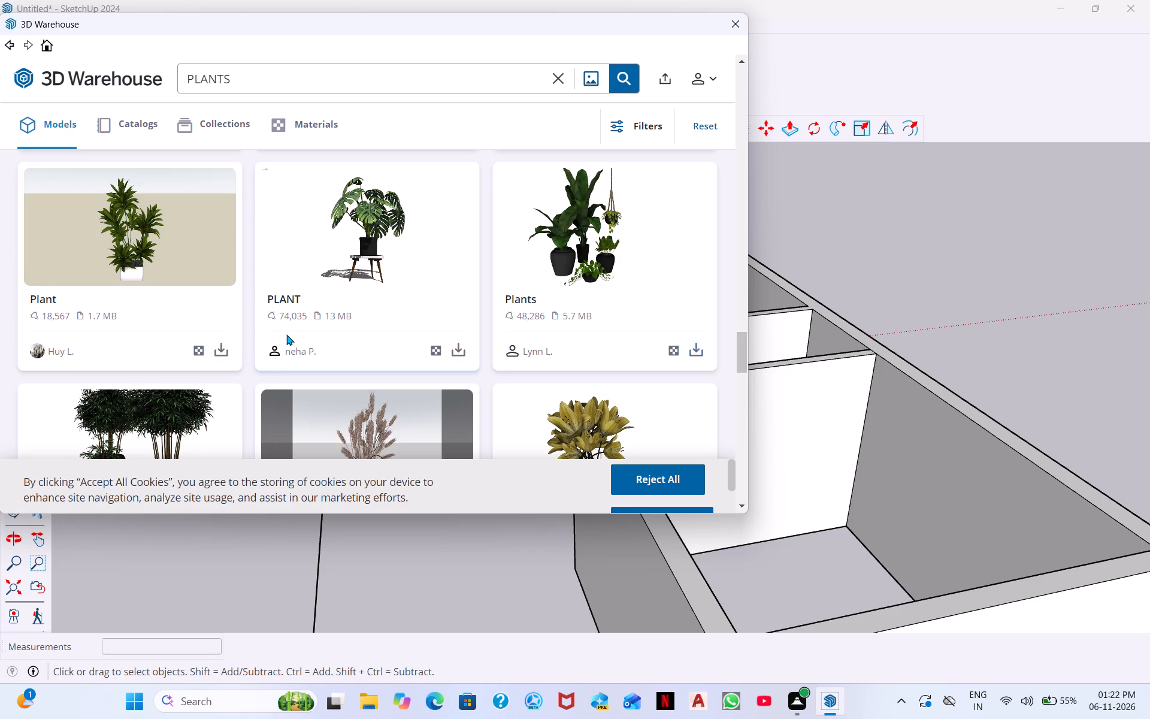
{"action": "scroll", "coordinate": [300, 340], "scroll_direction": "down", "scroll_amount": 2}
{"action": "scroll", "coordinate": [516, 310], "scroll_direction": "down", "scroll_amount": 2}
{"action": "scroll", "coordinate": [261, 306], "scroll_direction": "down", "scroll_amount": 3}
{"action": "scroll", "coordinate": [482, 348], "scroll_direction": "down", "scroll_amount": 2}
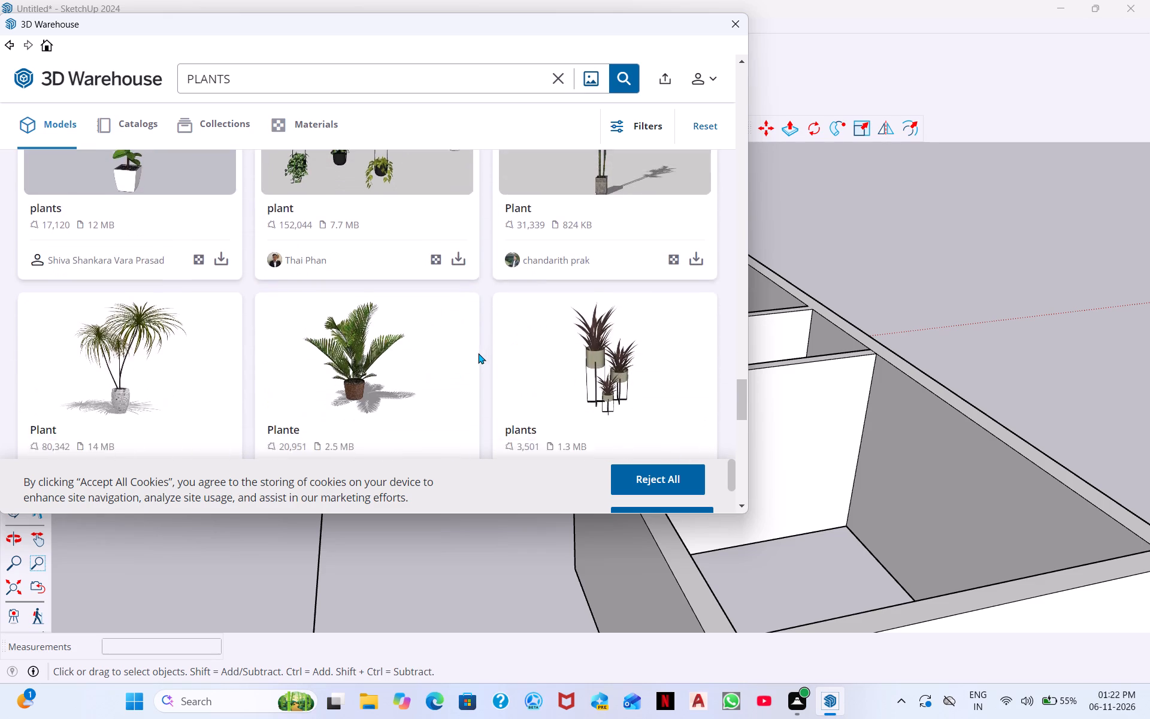
{"action": "scroll", "coordinate": [478, 353], "scroll_direction": "down", "scroll_amount": 1}
{"action": "scroll", "coordinate": [271, 392], "scroll_direction": "down", "scroll_amount": 3}
{"action": "scroll", "coordinate": [452, 376], "scroll_direction": "down", "scroll_amount": 3}
{"action": "scroll", "coordinate": [183, 364], "scroll_direction": "down", "scroll_amount": 2}
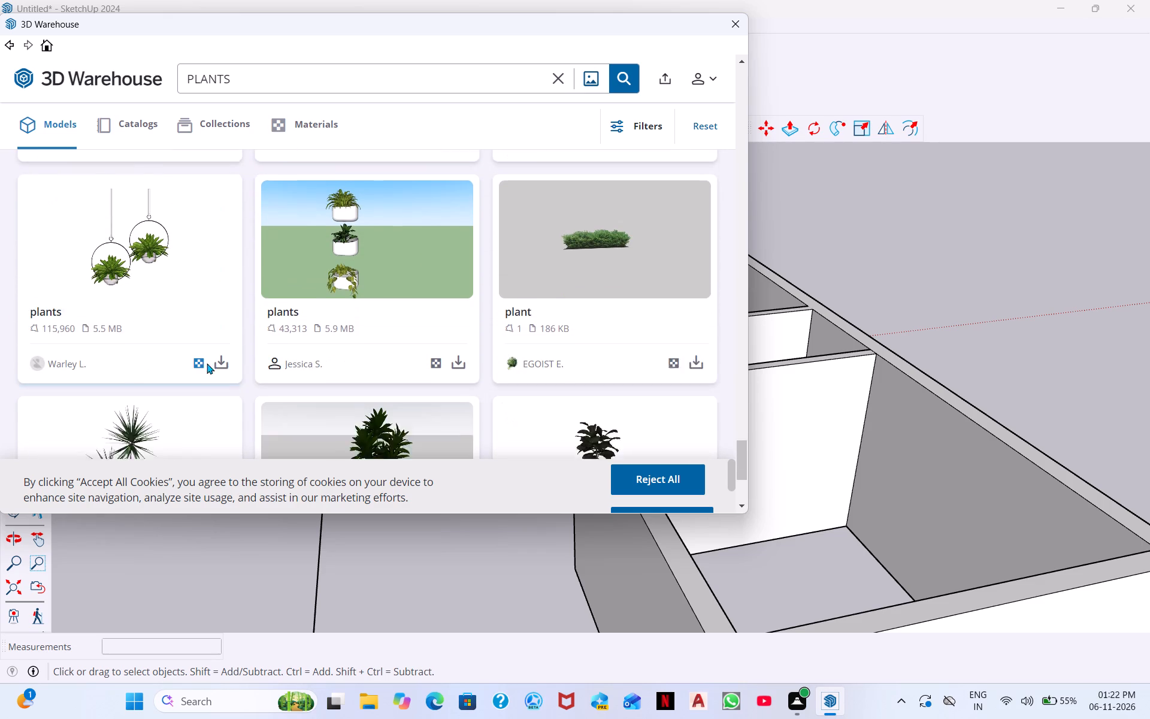
{"action": "scroll", "coordinate": [511, 394], "scroll_direction": "down", "scroll_amount": 2}
{"action": "scroll", "coordinate": [127, 345], "scroll_direction": "down", "scroll_amount": 4}
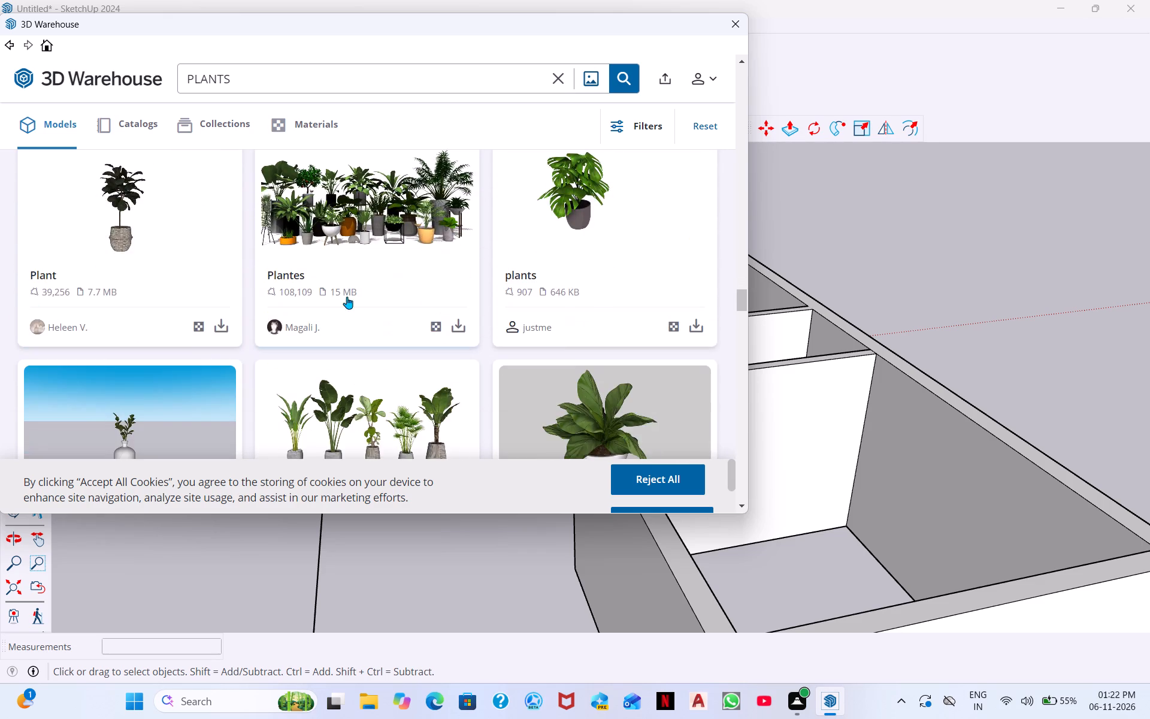
{"action": "scroll", "coordinate": [417, 325], "scroll_direction": "down", "scroll_amount": 2}
{"action": "scroll", "coordinate": [0, 301], "scroll_direction": "down", "scroll_amount": 3}
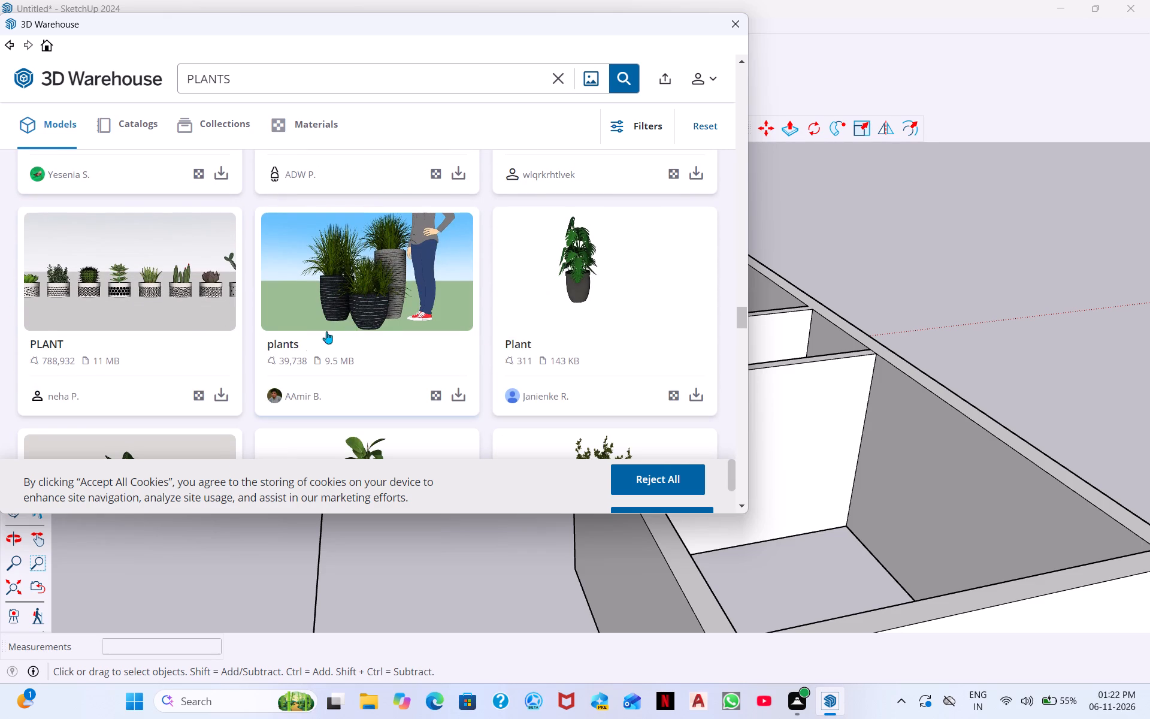
{"action": "scroll", "coordinate": [586, 320], "scroll_direction": "down", "scroll_amount": 2}
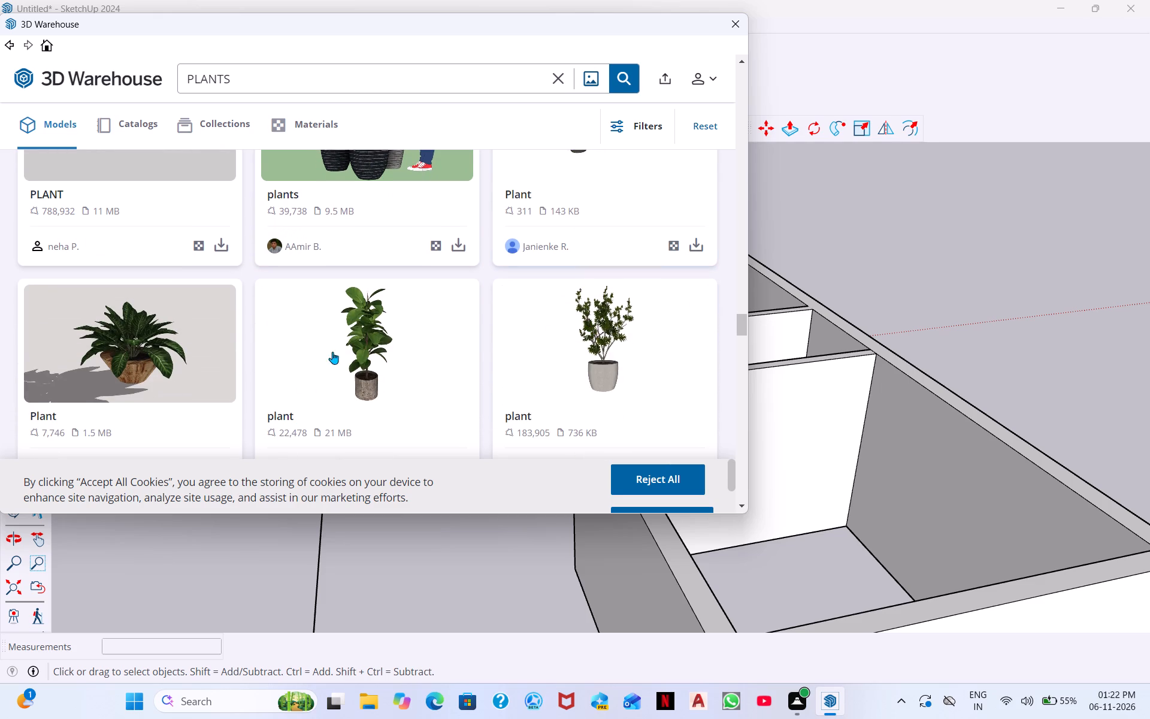
{"action": "scroll", "coordinate": [432, 362], "scroll_direction": "down", "scroll_amount": 2}
{"action": "scroll", "coordinate": [343, 288], "scroll_direction": "down", "scroll_amount": 2}
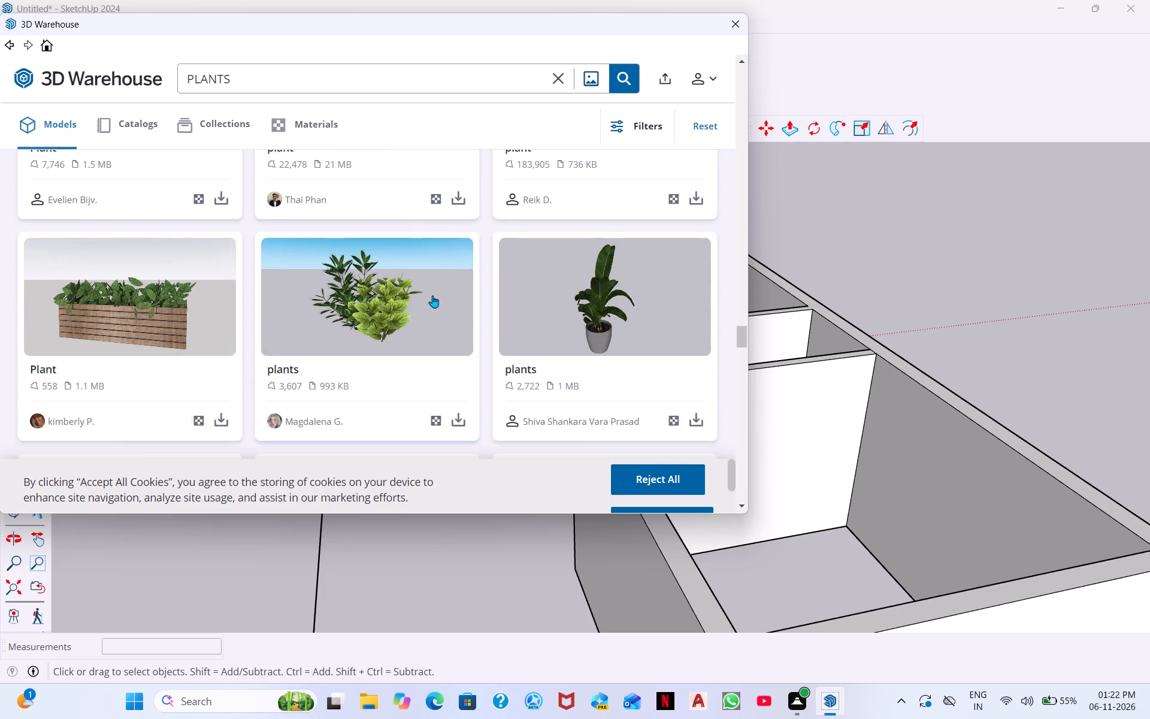
{"action": "scroll", "coordinate": [525, 311], "scroll_direction": "down", "scroll_amount": 2}
{"action": "scroll", "coordinate": [612, 317], "scroll_direction": "down", "scroll_amount": 1}
{"action": "scroll", "coordinate": [449, 309], "scroll_direction": "down", "scroll_amount": 2}
{"action": "scroll", "coordinate": [192, 316], "scroll_direction": "down", "scroll_amount": 2}
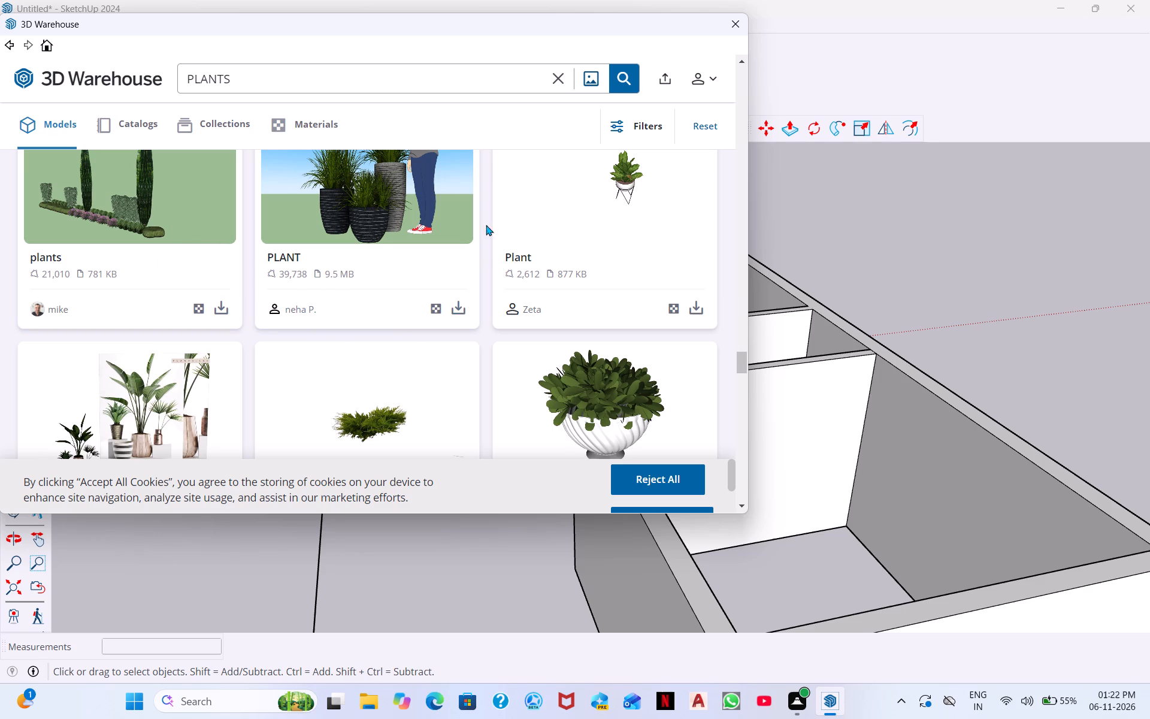
{"action": "scroll", "coordinate": [180, 368], "scroll_direction": "down", "scroll_amount": 2}
{"action": "scroll", "coordinate": [238, 364], "scroll_direction": "down", "scroll_amount": 5}
{"action": "scroll", "coordinate": [434, 351], "scroll_direction": "down", "scroll_amount": 1}
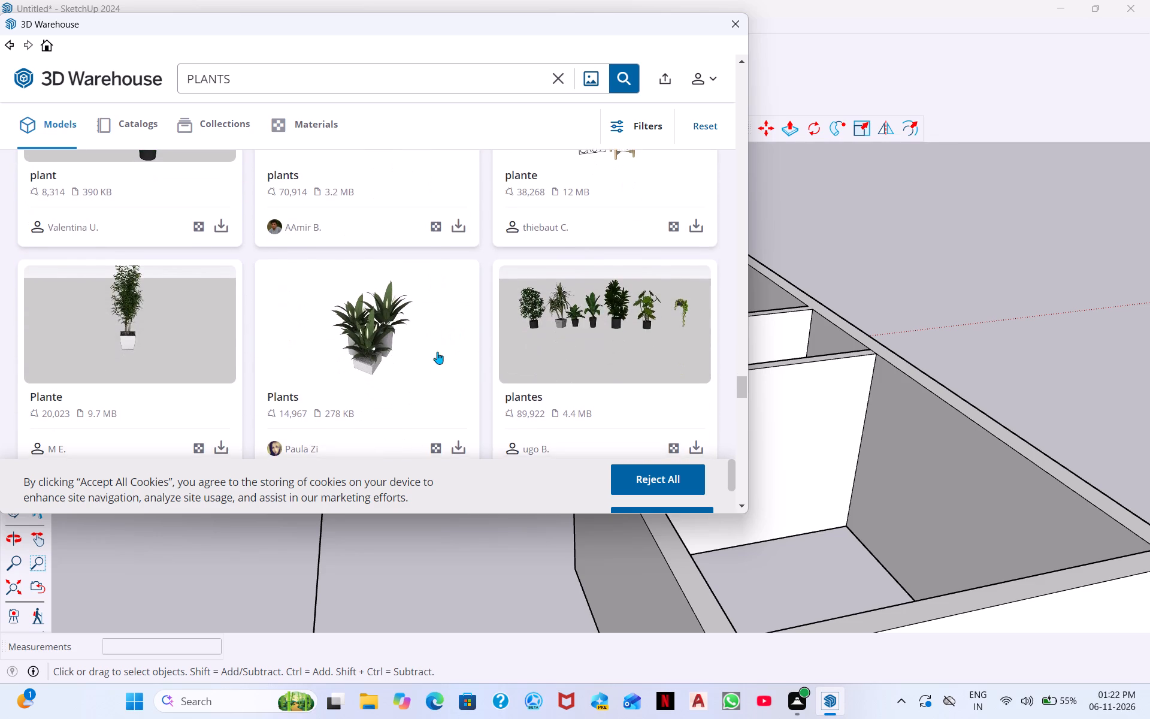
{"action": "scroll", "coordinate": [437, 352], "scroll_direction": "down", "scroll_amount": 2}
{"action": "scroll", "coordinate": [408, 330], "scroll_direction": "up", "scroll_amount": 3}
{"action": "scroll", "coordinate": [408, 330], "scroll_direction": "down", "scroll_amount": 3}
{"action": "scroll", "coordinate": [627, 340], "scroll_direction": "down", "scroll_amount": 2}
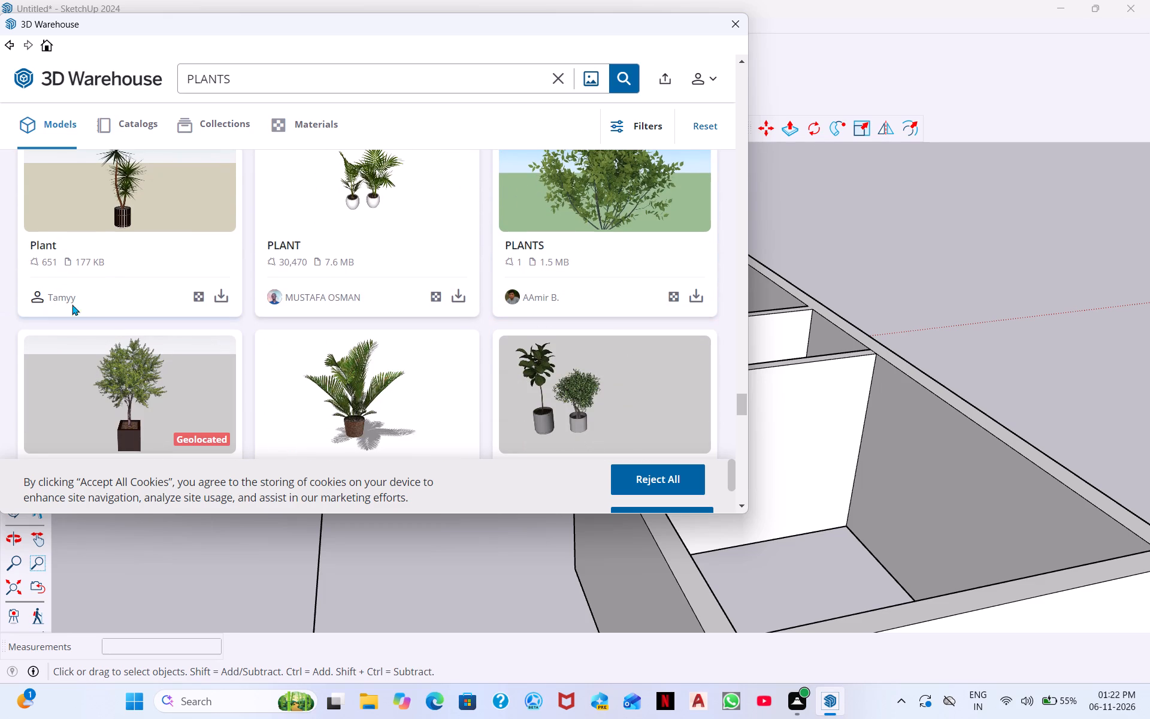
{"action": "scroll", "coordinate": [200, 280], "scroll_direction": "down", "scroll_amount": 1}
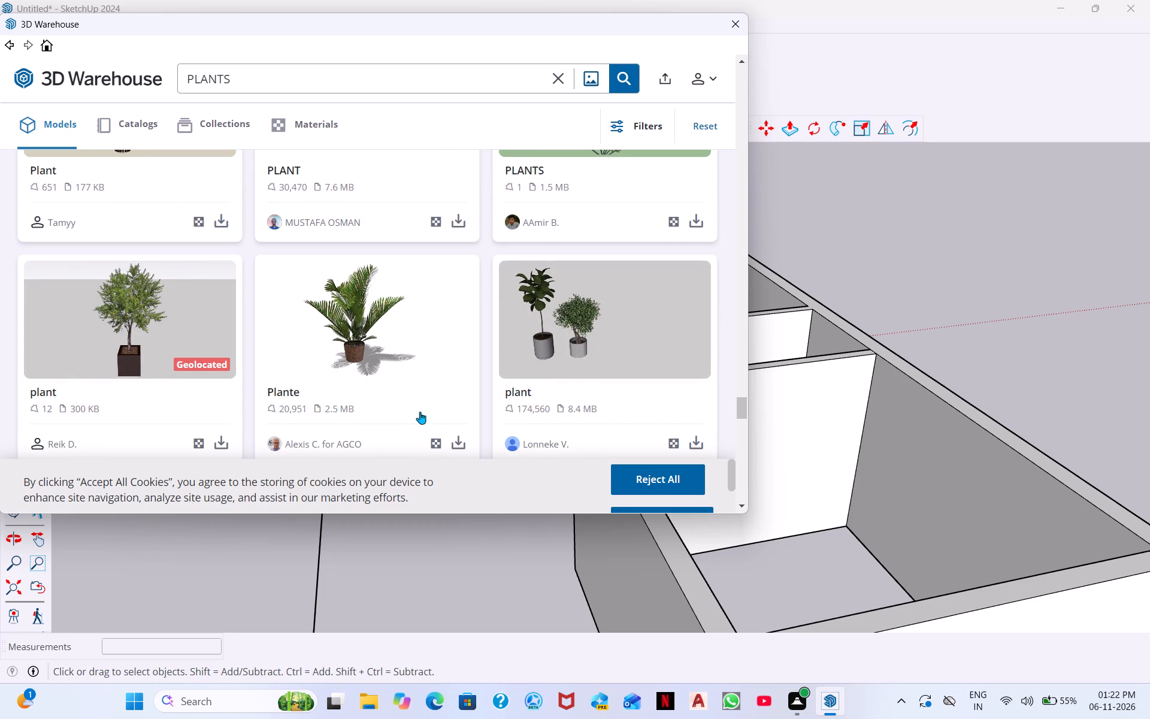
{"action": "scroll", "coordinate": [339, 368], "scroll_direction": "down", "scroll_amount": 3}
{"action": "scroll", "coordinate": [312, 409], "scroll_direction": "down", "scroll_amount": 1}
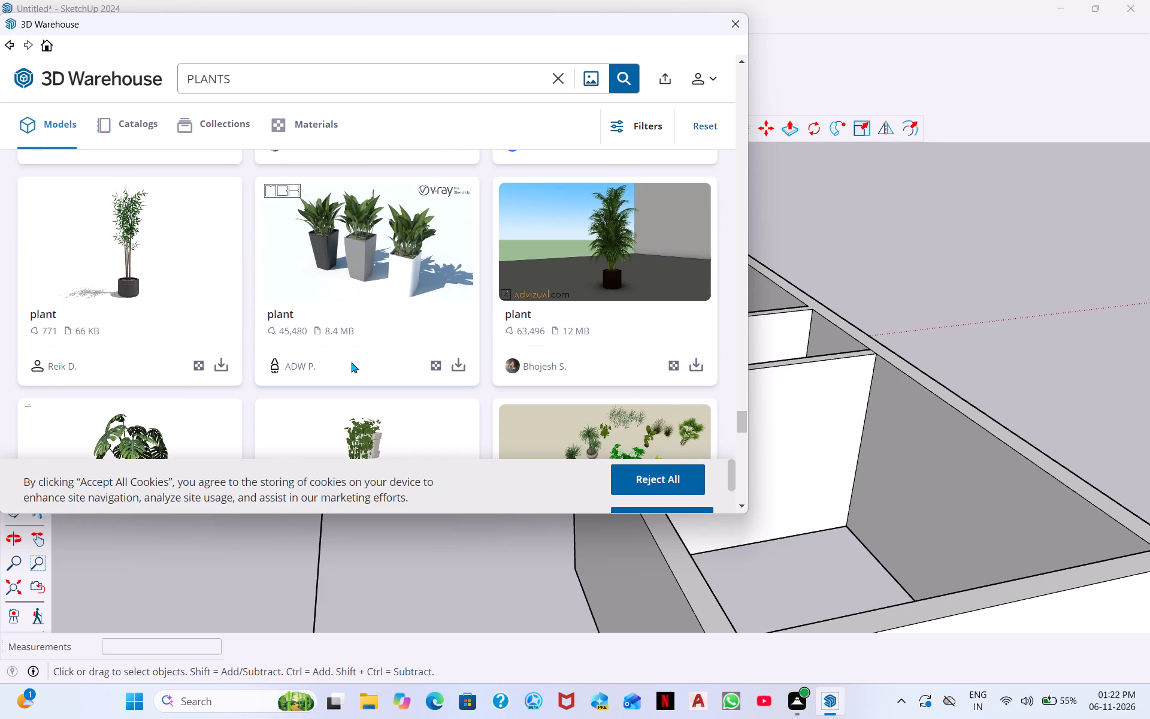
{"action": "scroll", "coordinate": [198, 372], "scroll_direction": "down", "scroll_amount": 2}
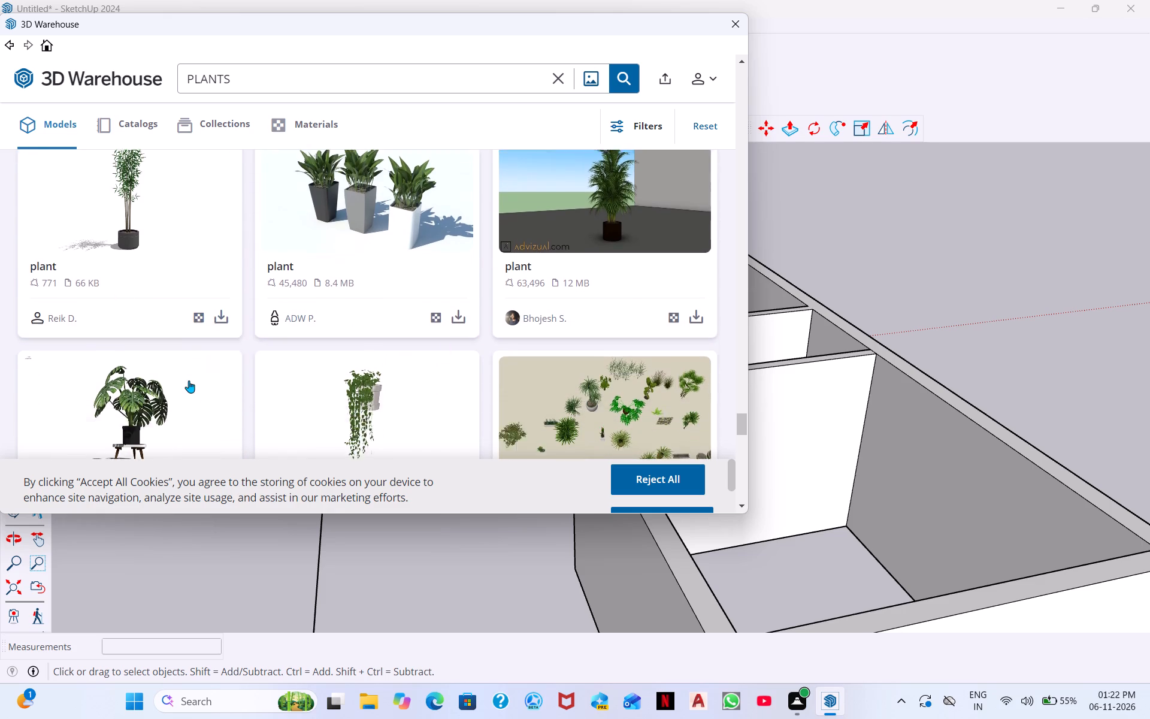
{"action": "scroll", "coordinate": [189, 380], "scroll_direction": "down", "scroll_amount": 1}
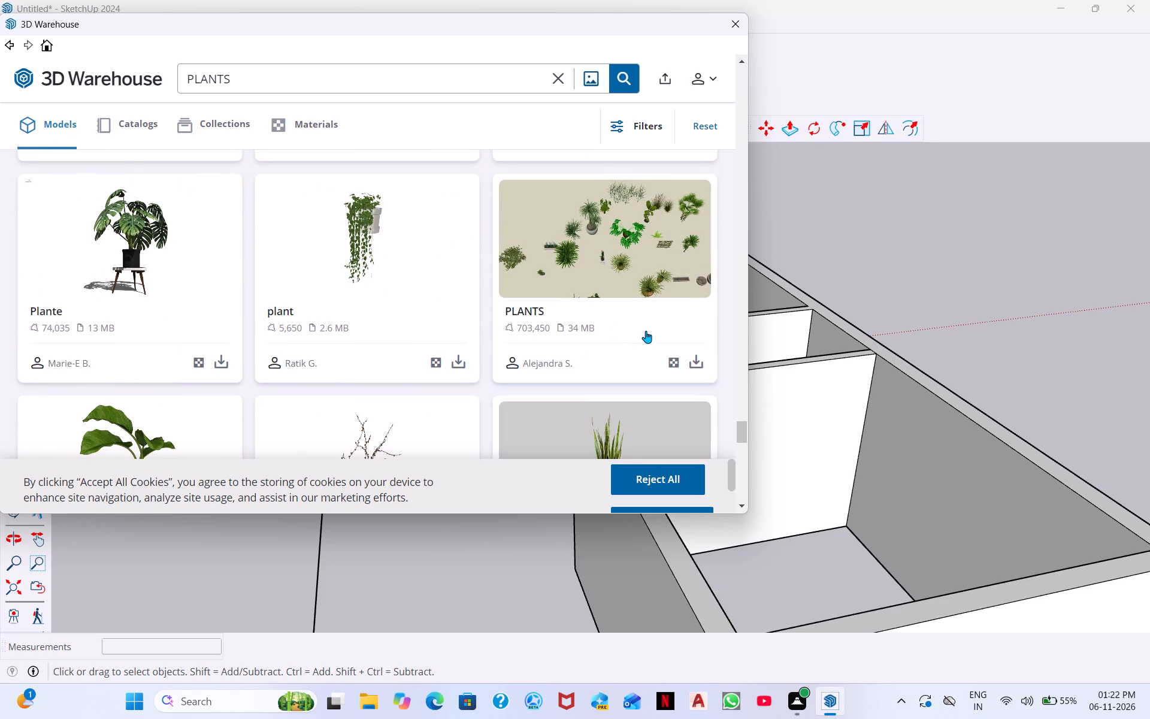
{"action": "scroll", "coordinate": [413, 388], "scroll_direction": "down", "scroll_amount": 4}
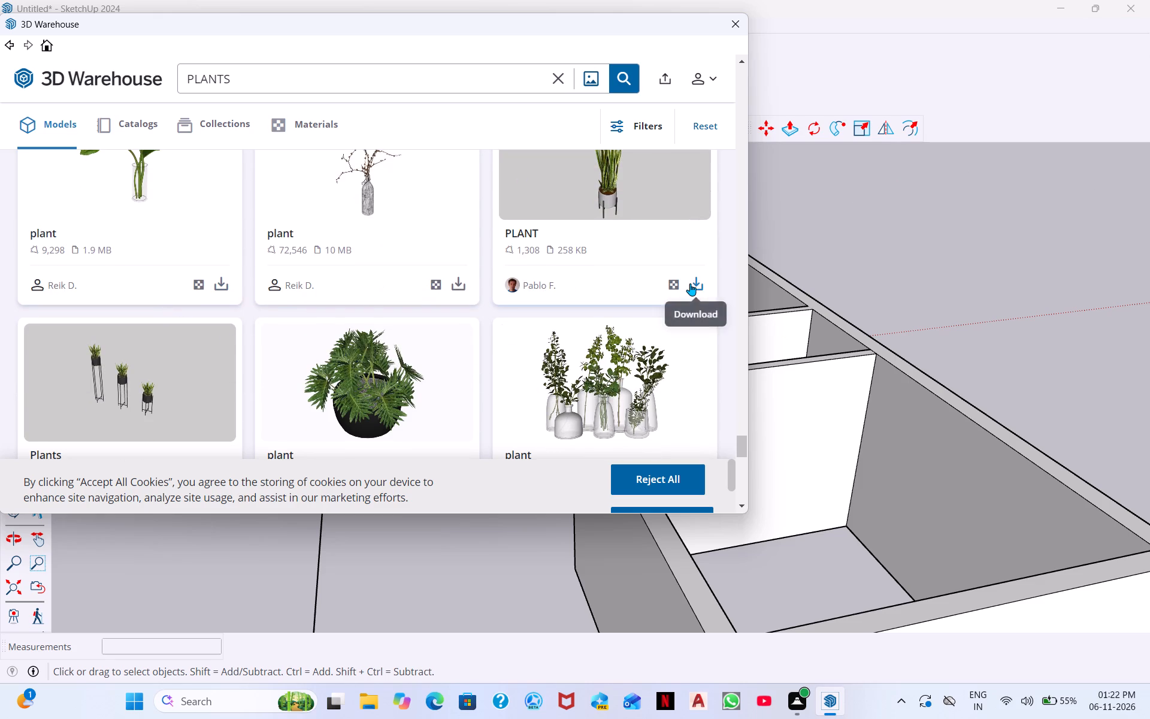
{"action": "scroll", "coordinate": [0, 309], "scroll_direction": "down", "scroll_amount": 2}
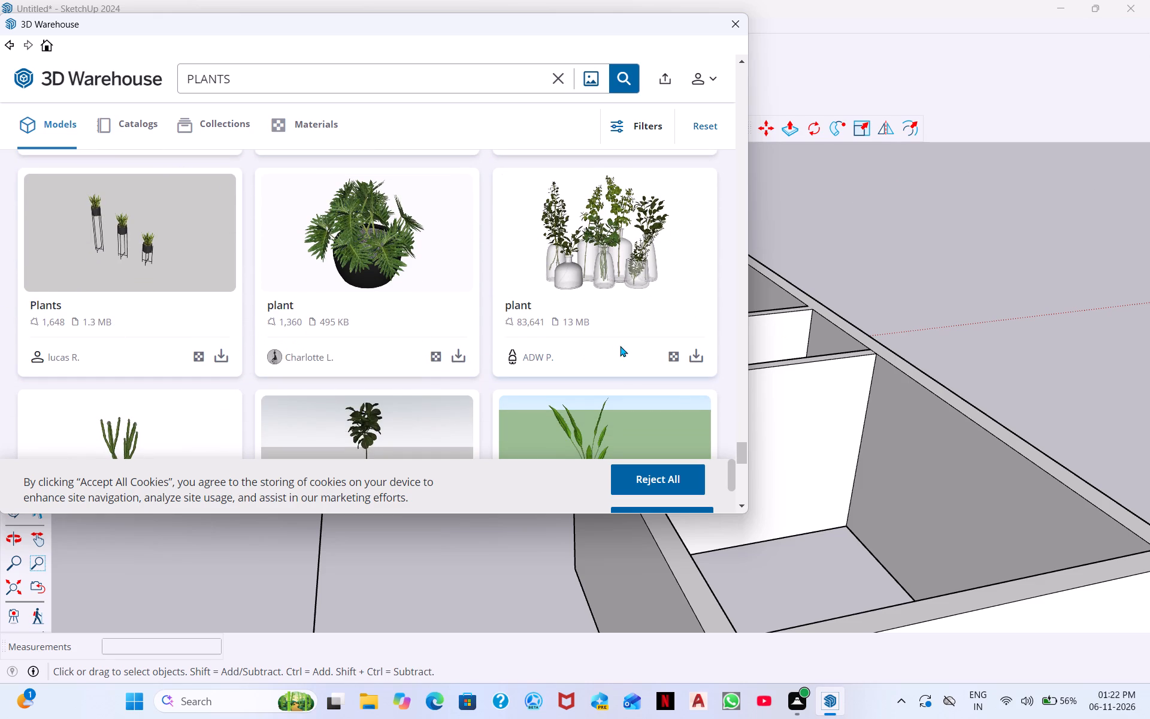
{"action": "scroll", "coordinate": [393, 329], "scroll_direction": "up", "scroll_amount": 2}
{"action": "scroll", "coordinate": [377, 318], "scroll_direction": "down", "scroll_amount": 2}
{"action": "scroll", "coordinate": [417, 365], "scroll_direction": "down", "scroll_amount": 1}
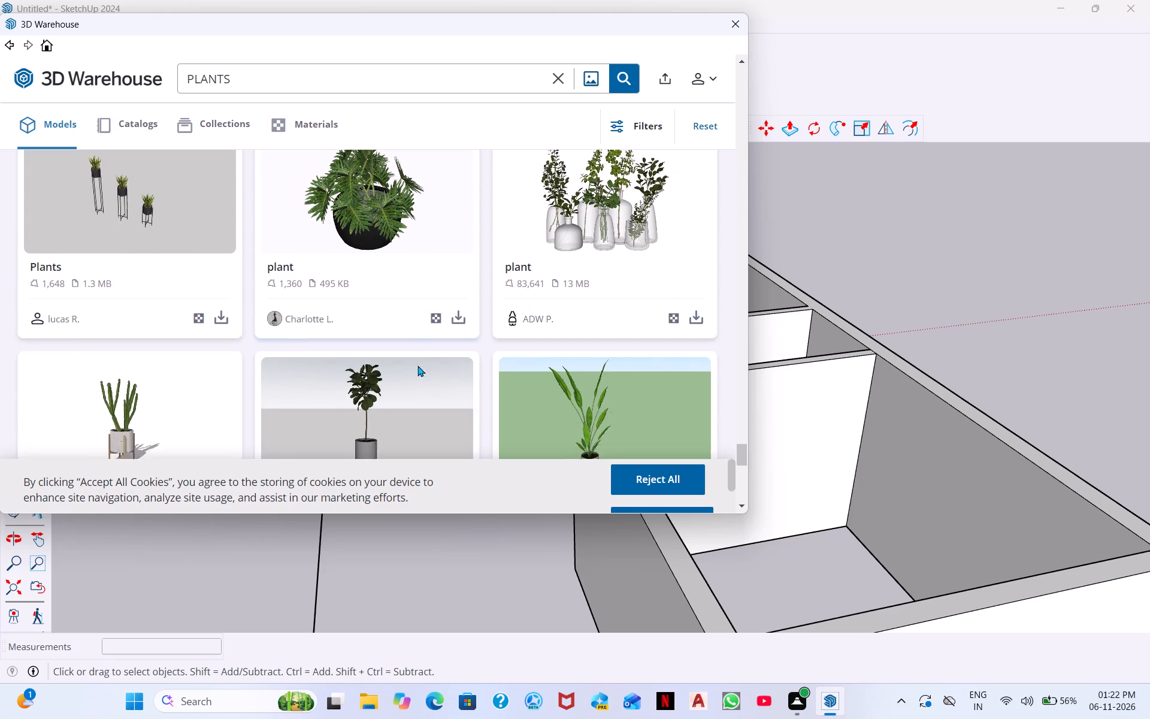
Download the leafy potted plant model of 495 KB as a file and save it as PLANTS POT in HOME MATERIAL.
{"action": "left_click", "coordinate": [456, 285]}
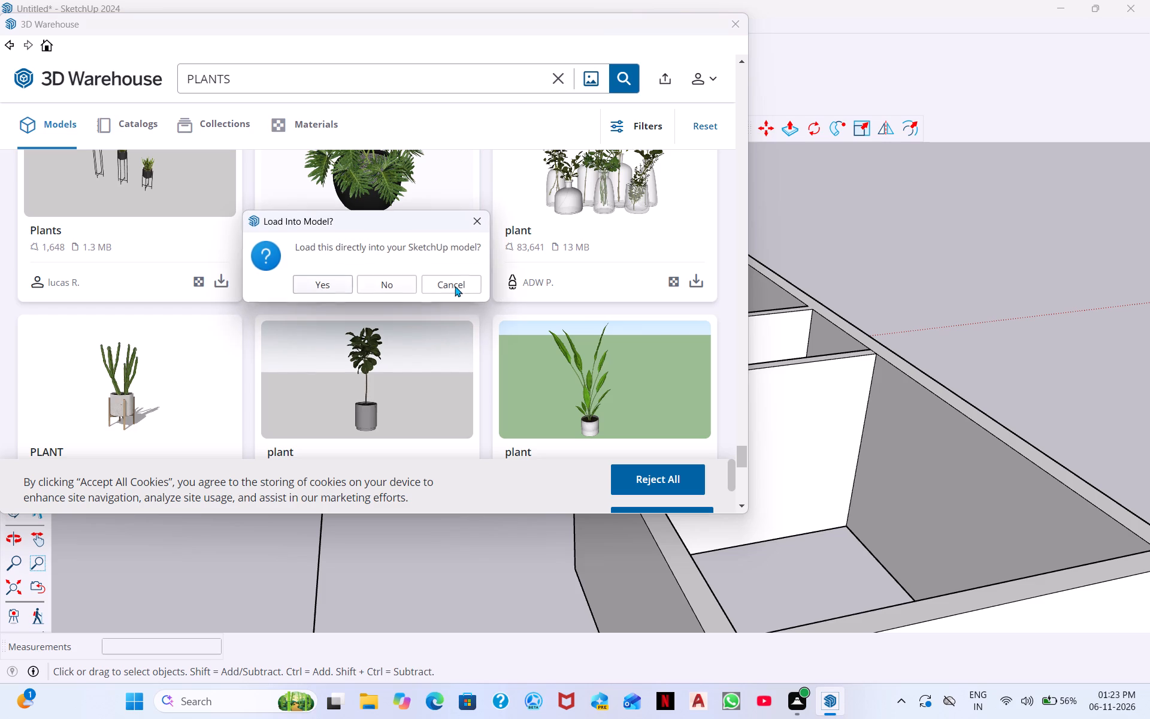
{"action": "left_click", "coordinate": [385, 293]}
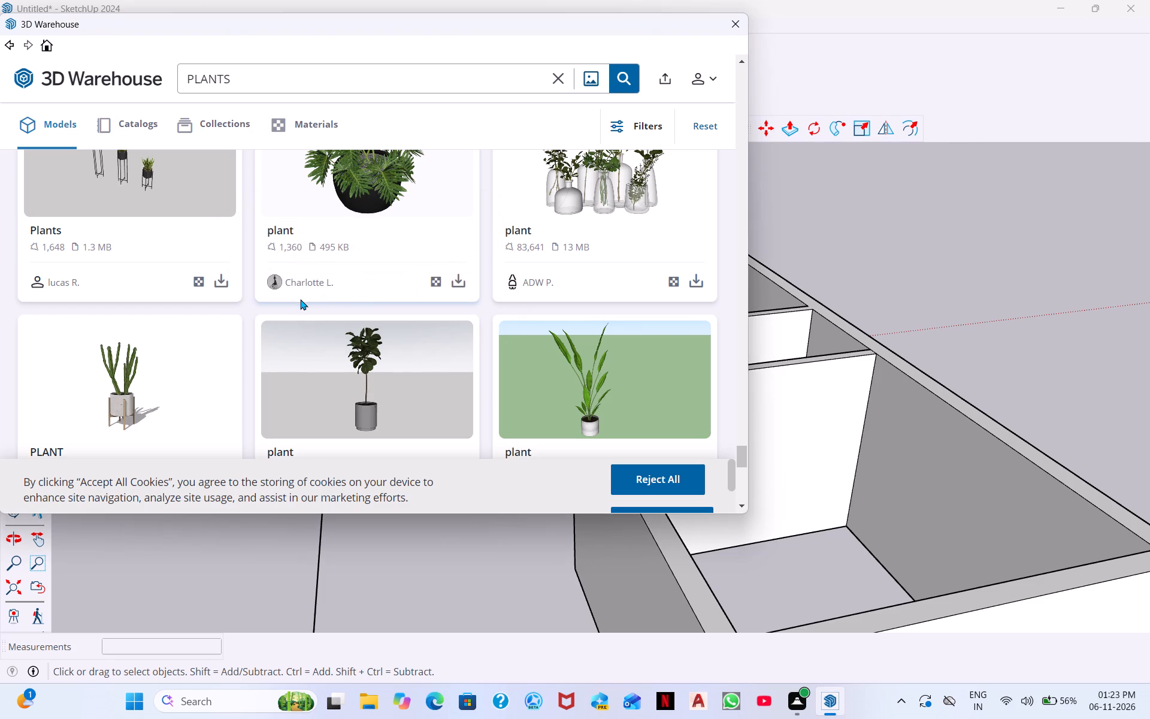
{"action": "left_click_drag", "start_coordinate": [299, 288], "coordinate": [207, 282]}
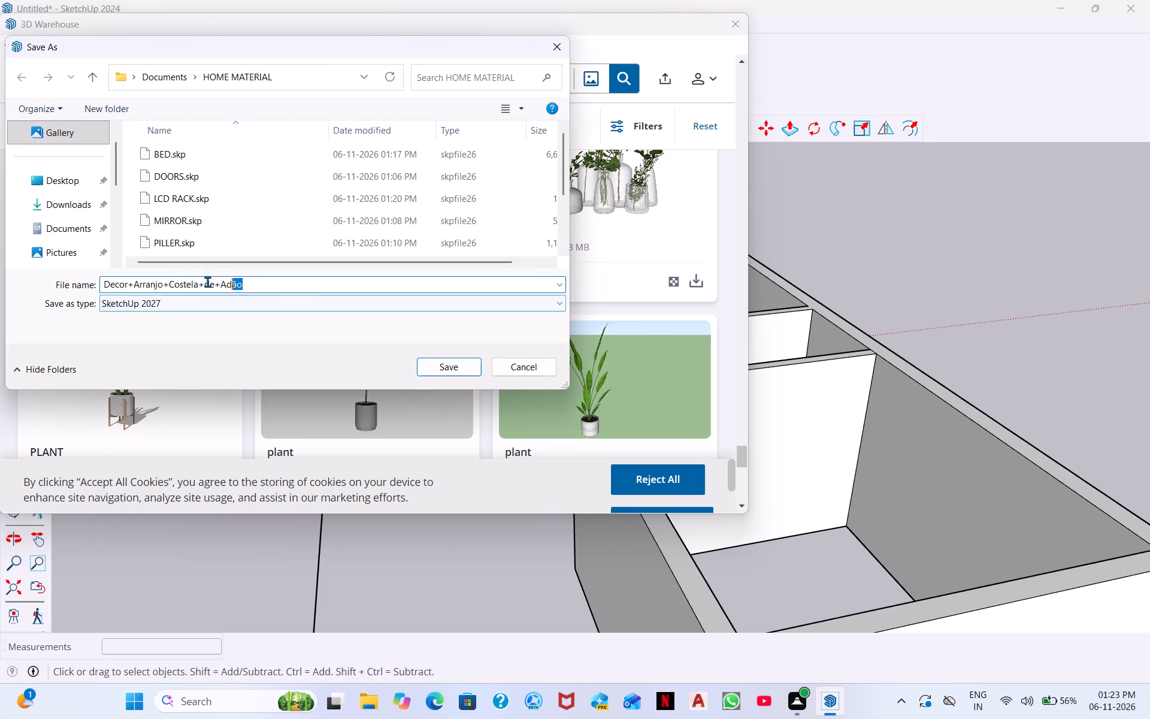
{"action": "left_click_drag", "start_coordinate": [207, 282], "coordinate": [60, 268]}
{"action": "key", "text": "BackSpace"}
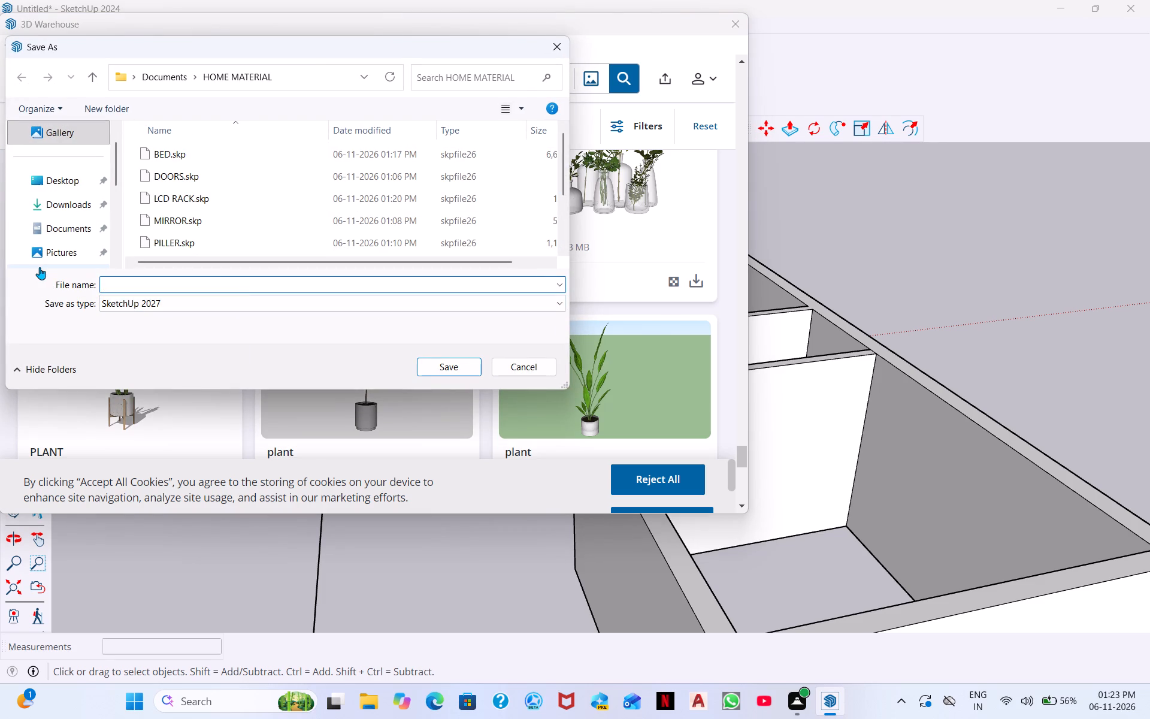
{"action": "type", "text": "PLANY"}
{"action": "key", "text": "BackSpace"}
{"action": "key", "text": "t"}
{"action": "type", "text": "S"}
{"action": "key", "text": "space"}
{"action": "type", "text": "POT"}
{"action": "key", "text": "Return"}
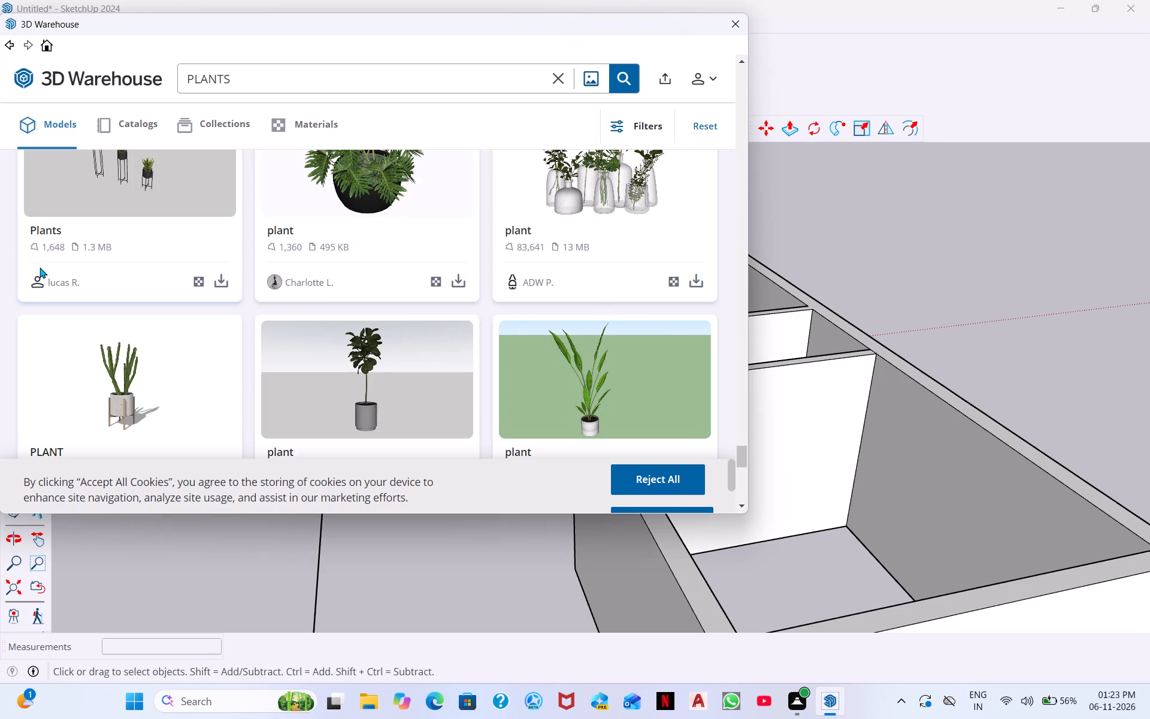
Finish browsing the plant results and close the 3D Warehouse window.
{"action": "scroll", "coordinate": [449, 312], "scroll_direction": "down", "scroll_amount": 3}
{"action": "scroll", "coordinate": [939, 386], "scroll_direction": "down", "scroll_amount": 4}
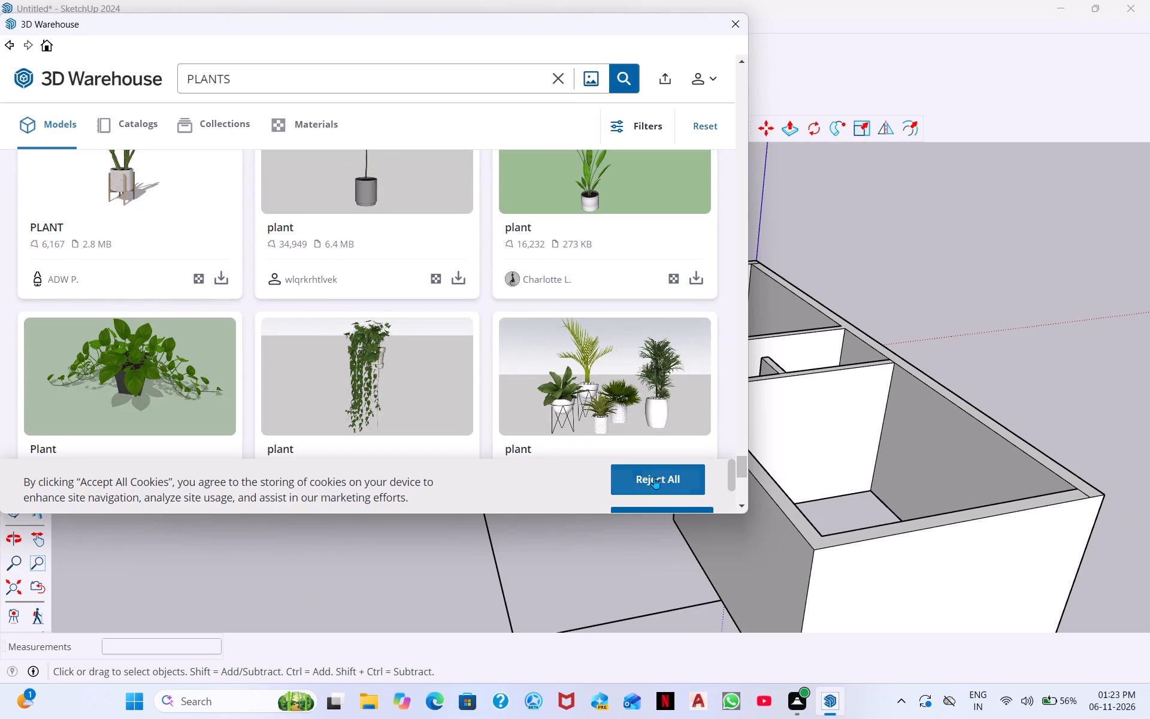
{"action": "left_click", "coordinate": [737, 23]}
Show the Default Tray beside the house model.
{"action": "middle_click_drag", "start_coordinate": [644, 469], "coordinate": [879, 419]}
{"action": "scroll", "coordinate": [564, 475], "scroll_direction": "up", "scroll_amount": 2}
{"action": "scroll", "coordinate": [368, 218], "scroll_direction": "down", "scroll_amount": 4}
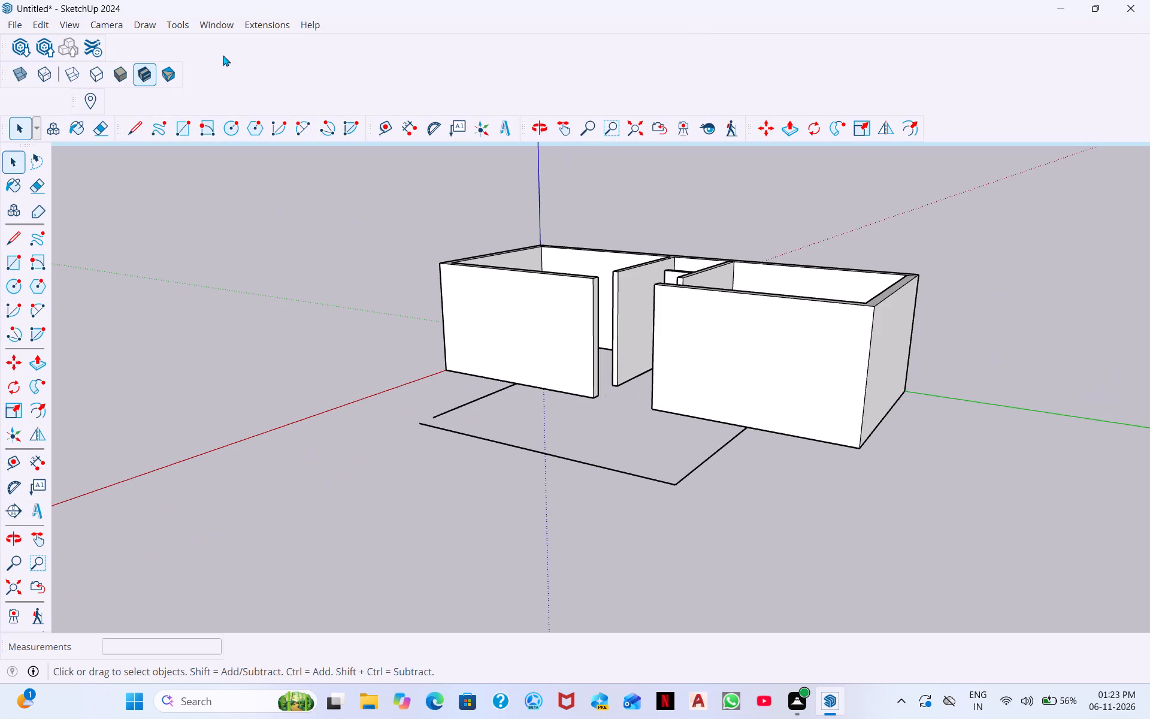
{"action": "left_click", "coordinate": [142, 26]}
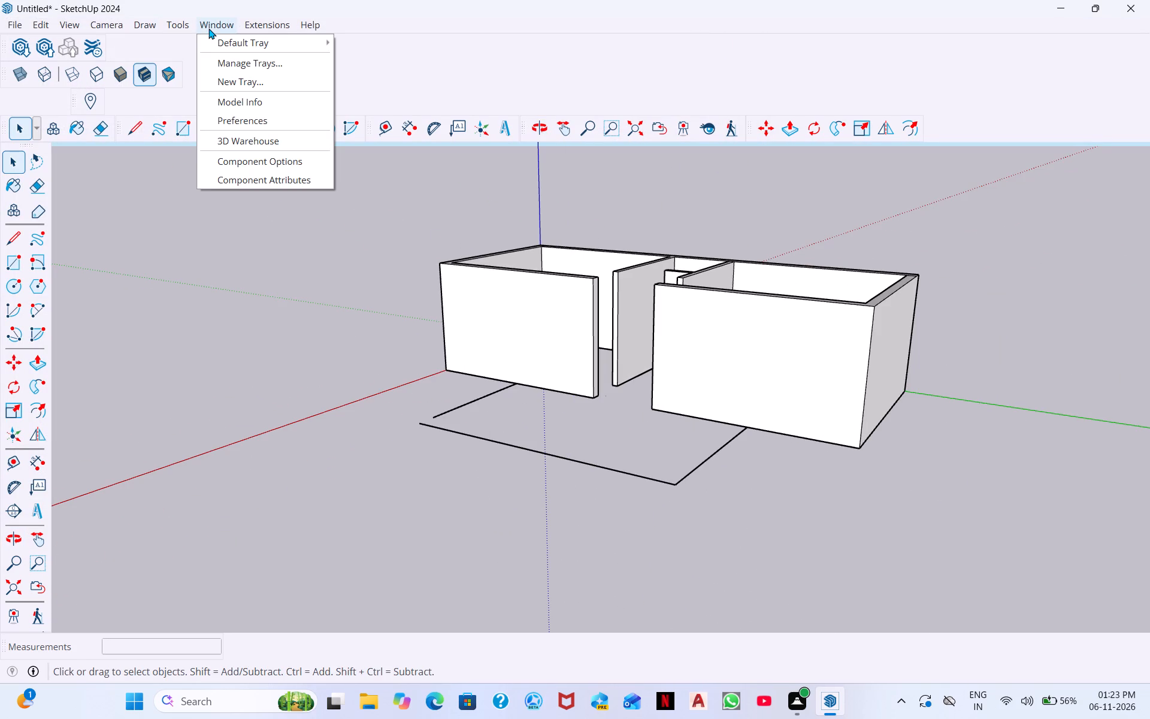
{"action": "left_click", "coordinate": [234, 38]}
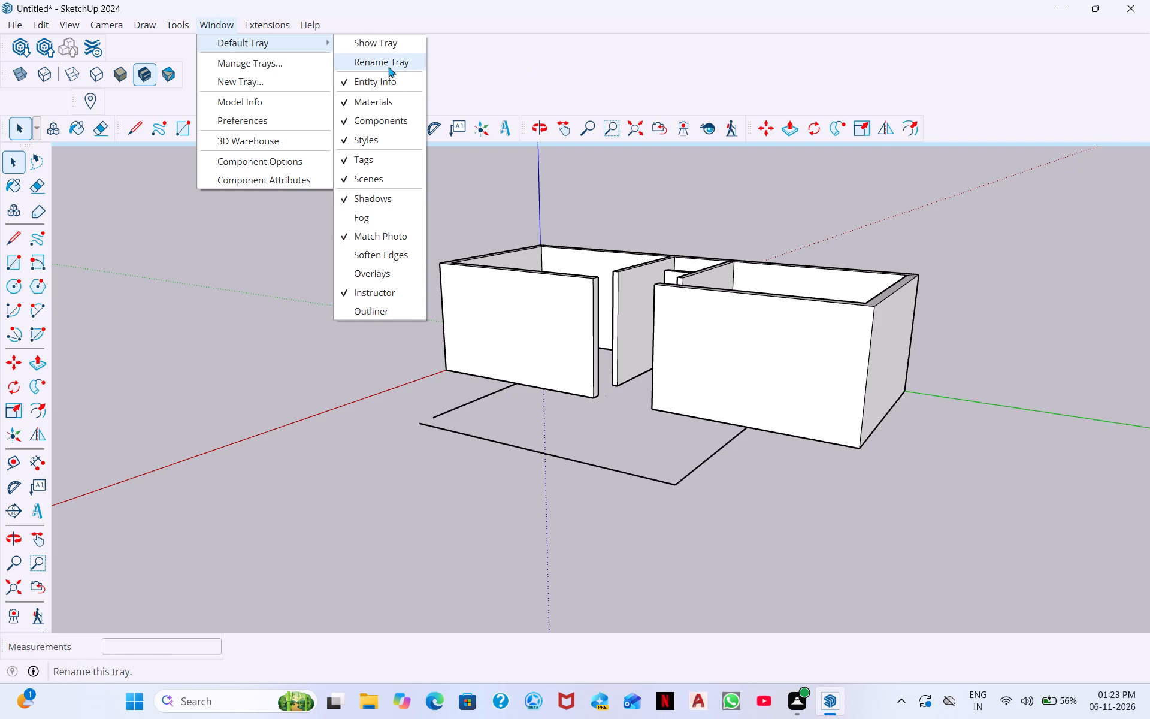
{"action": "left_click", "coordinate": [399, 44]}
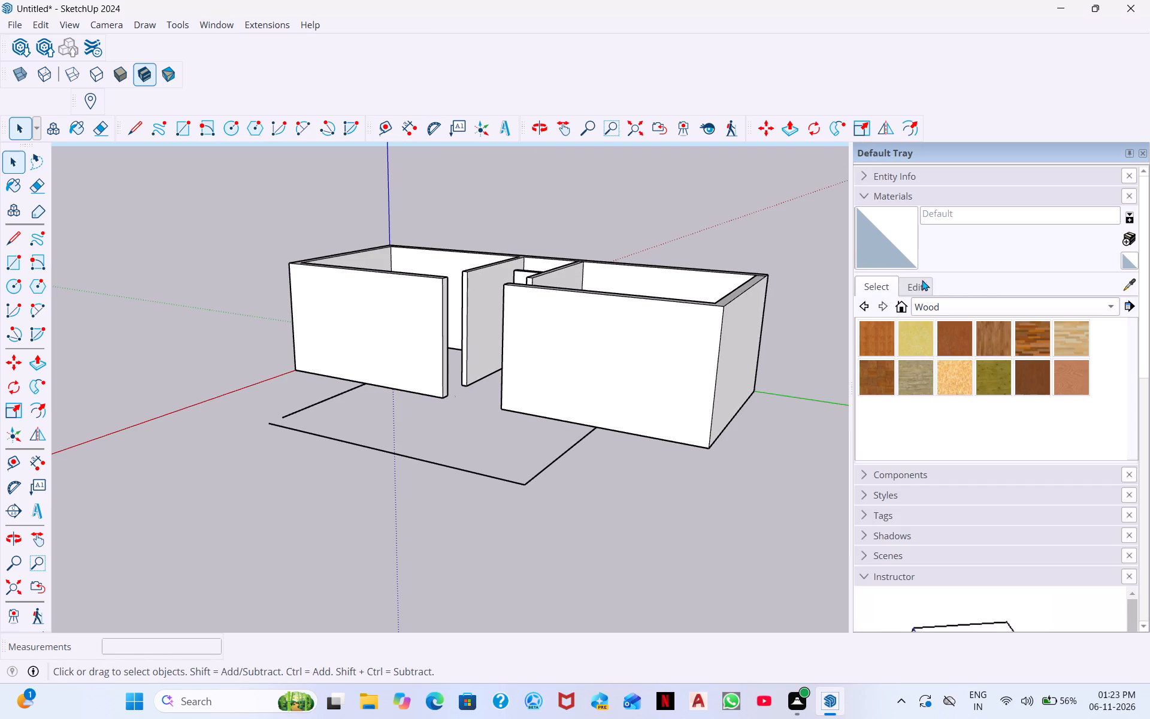
{"action": "left_click", "coordinate": [1140, 174]}
Collapse the Materials section of the Default Tray and briefly check the Styles section.
{"action": "left_click", "coordinate": [862, 195]}
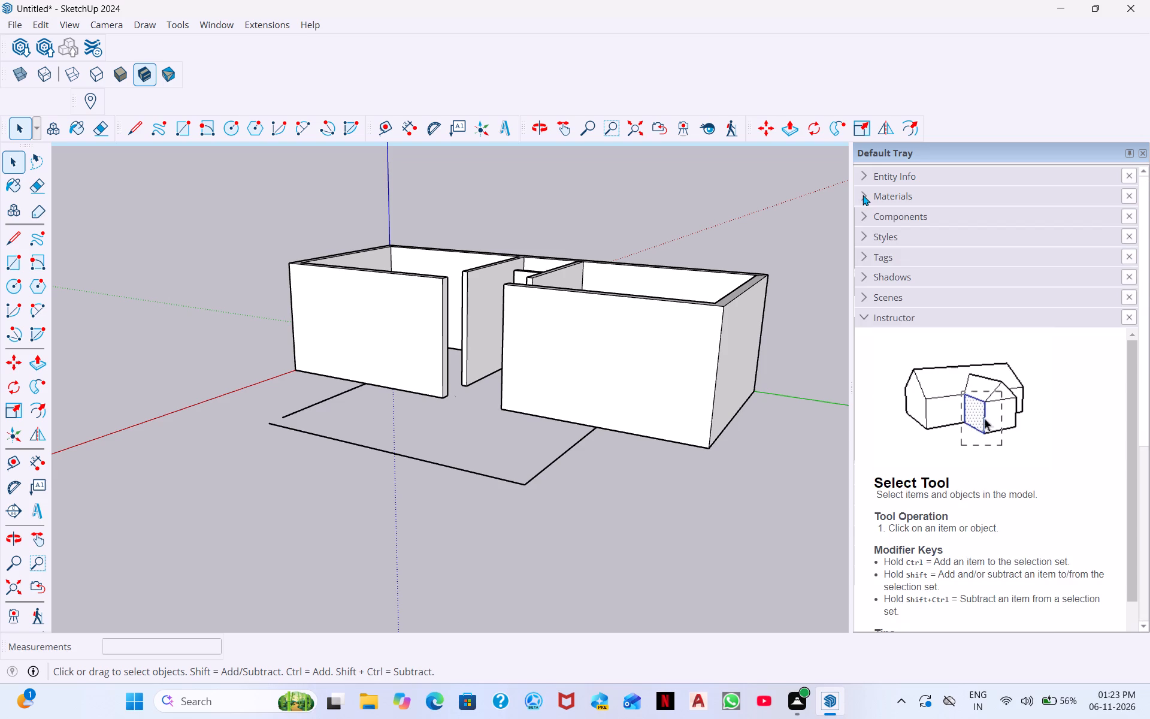
{"action": "scroll", "coordinate": [876, 361], "scroll_direction": "down", "scroll_amount": 10}
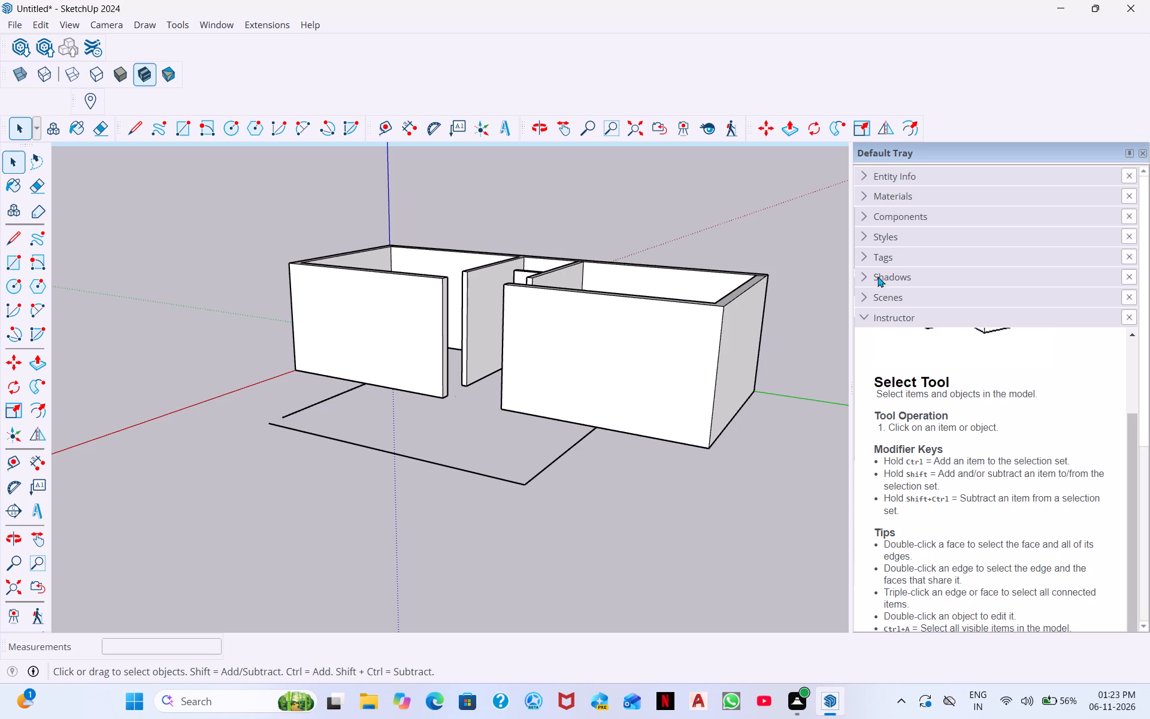
{"action": "left_click", "coordinate": [888, 235]}
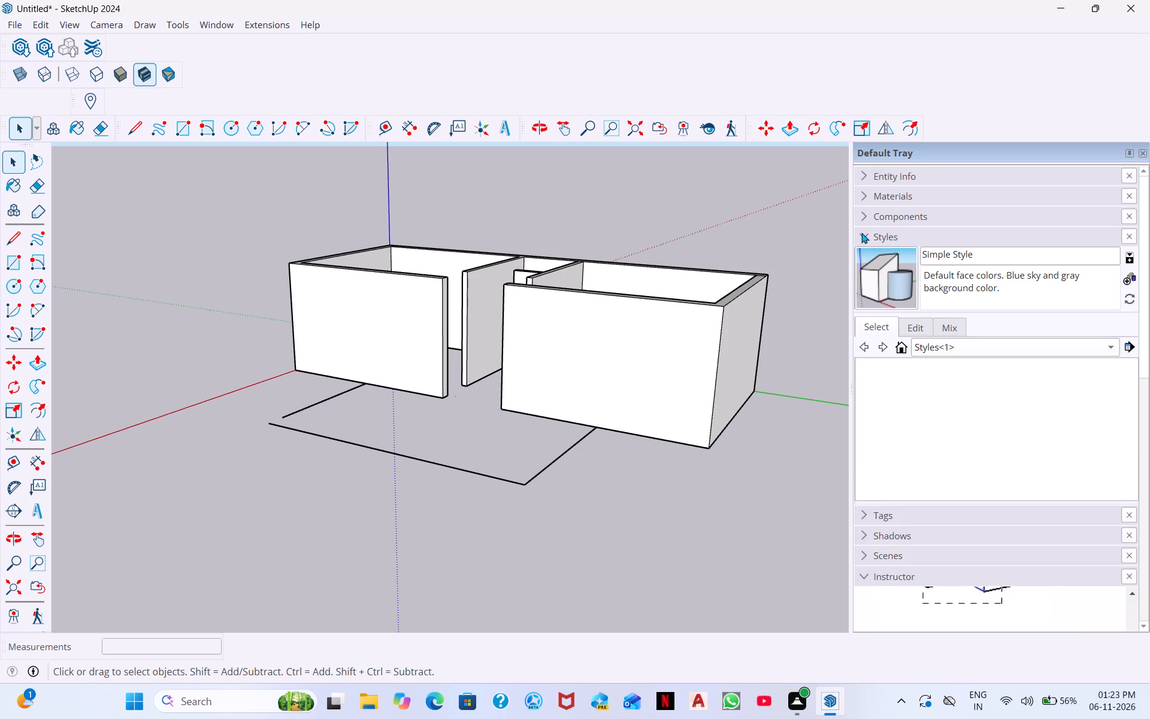
{"action": "left_click", "coordinate": [861, 232]}
Examine the house walls, rooms and front outline lines from several angles.
{"action": "scroll", "coordinate": [780, 341], "scroll_direction": "down", "scroll_amount": 3}
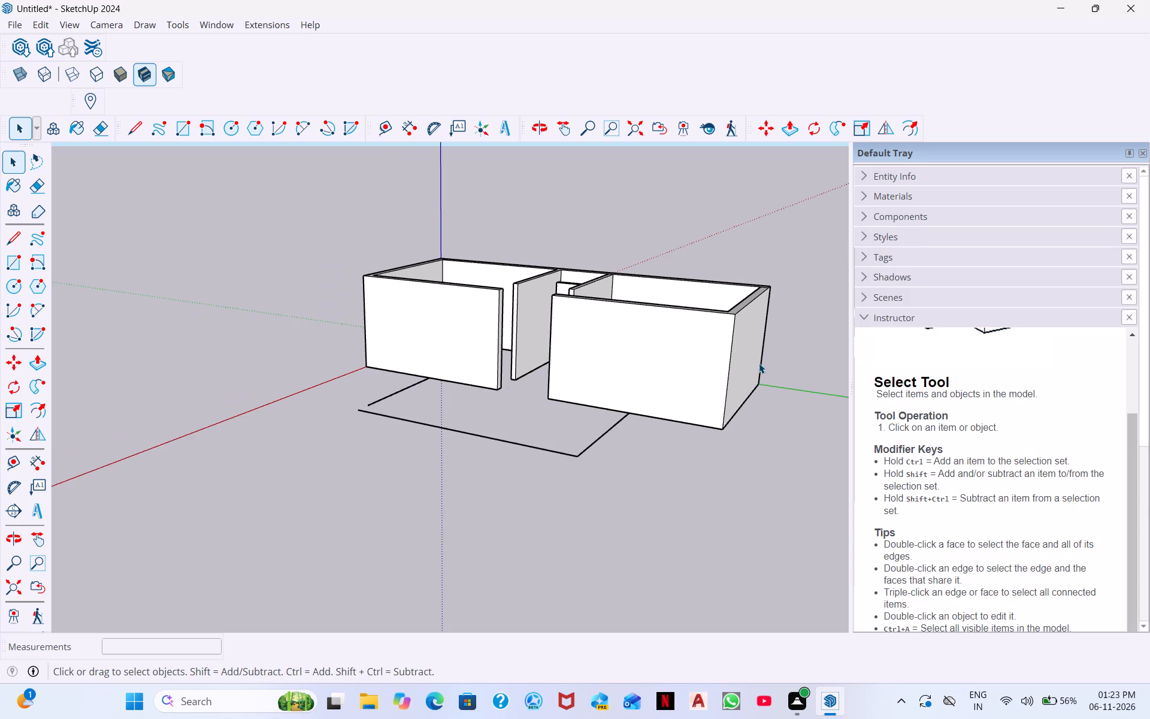
{"action": "middle_click_drag", "start_coordinate": [604, 401], "coordinate": [788, 451]}
{"action": "scroll", "coordinate": [610, 398], "scroll_direction": "up", "scroll_amount": 4}
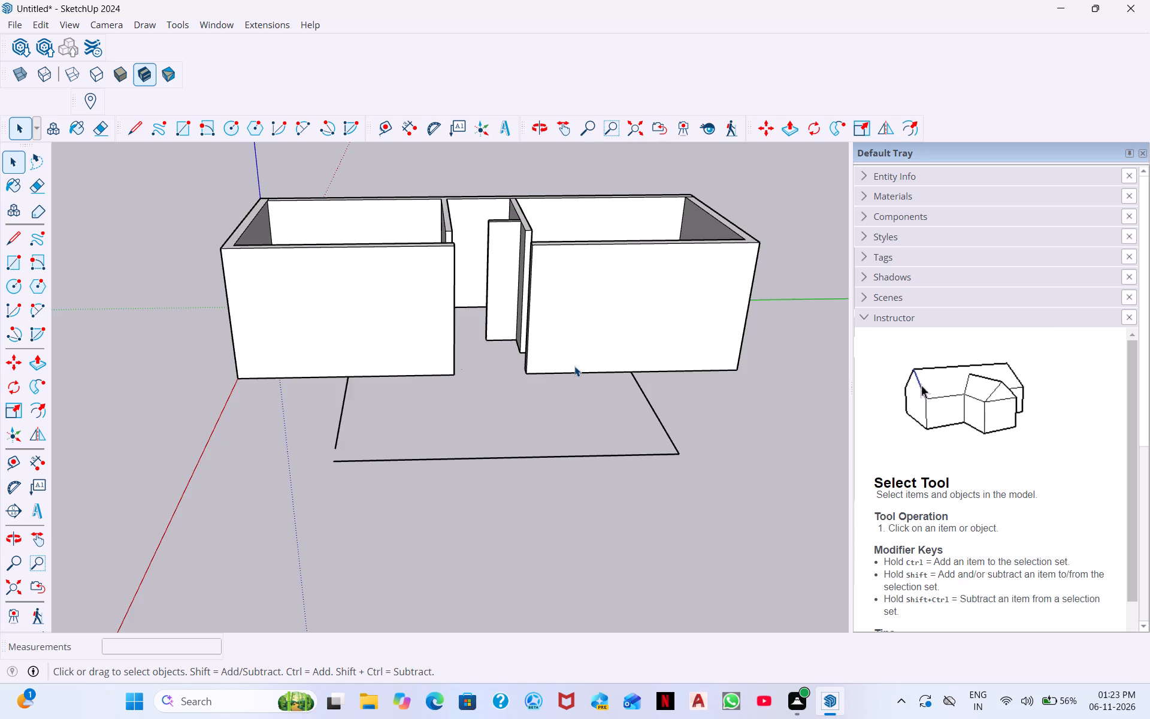
{"action": "scroll", "coordinate": [574, 366], "scroll_direction": "up", "scroll_amount": 3}
{"action": "scroll", "coordinate": [574, 366], "scroll_direction": "down", "scroll_amount": 4}
{"action": "middle_click_drag", "start_coordinate": [683, 366], "coordinate": [469, 474]}
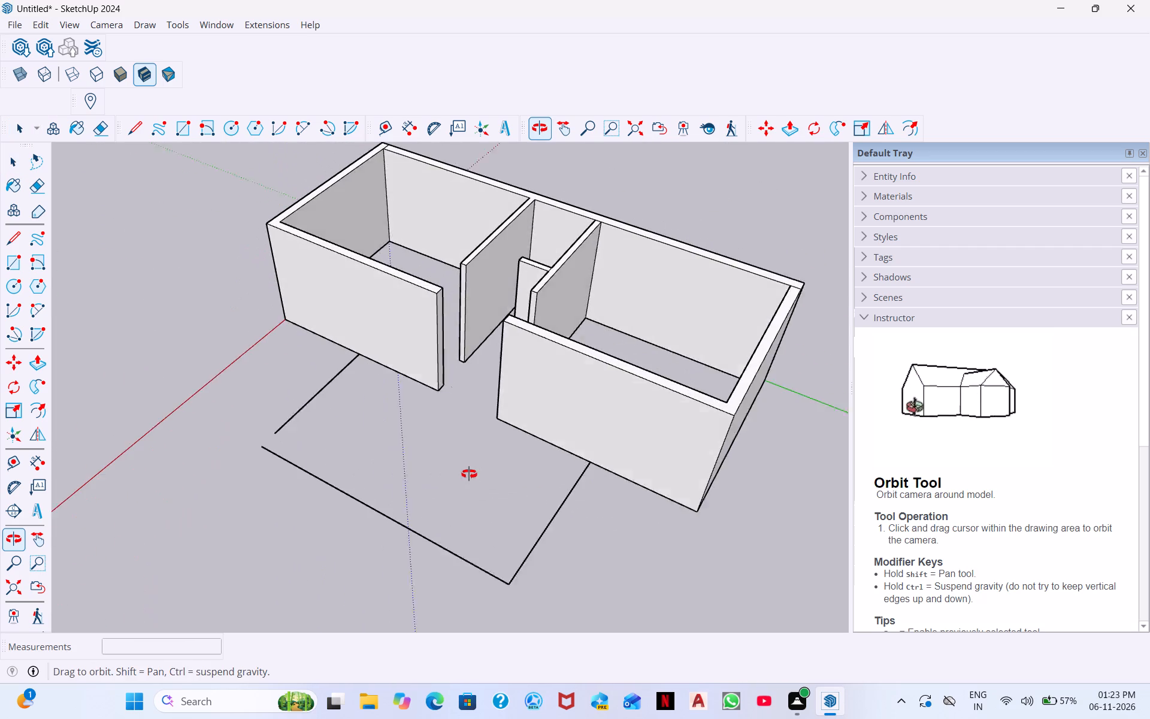
{"action": "middle_click_drag", "start_coordinate": [469, 474], "coordinate": [473, 461]}
{"action": "middle_click_drag", "start_coordinate": [601, 352], "coordinate": [329, 337]}
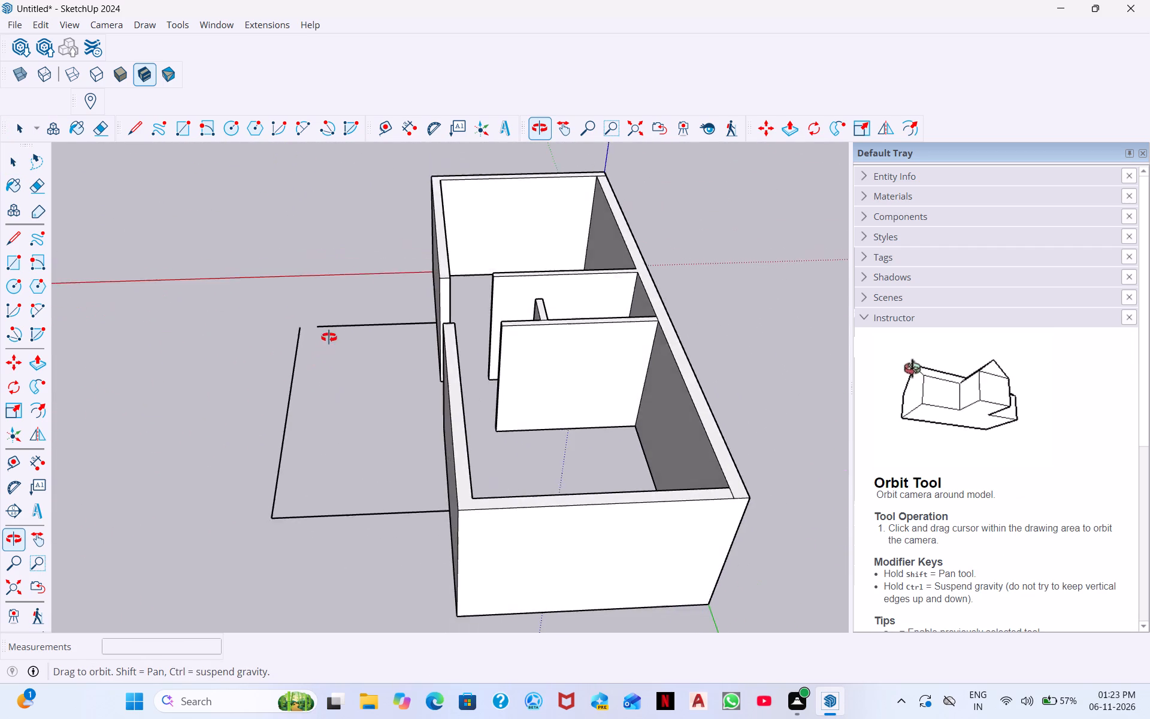
{"action": "middle_click_drag", "start_coordinate": [329, 337], "coordinate": [779, 406]}
{"action": "middle_click_drag", "start_coordinate": [486, 391], "coordinate": [771, 372]}
{"action": "middle_click_drag", "start_coordinate": [392, 388], "coordinate": [481, 385]}
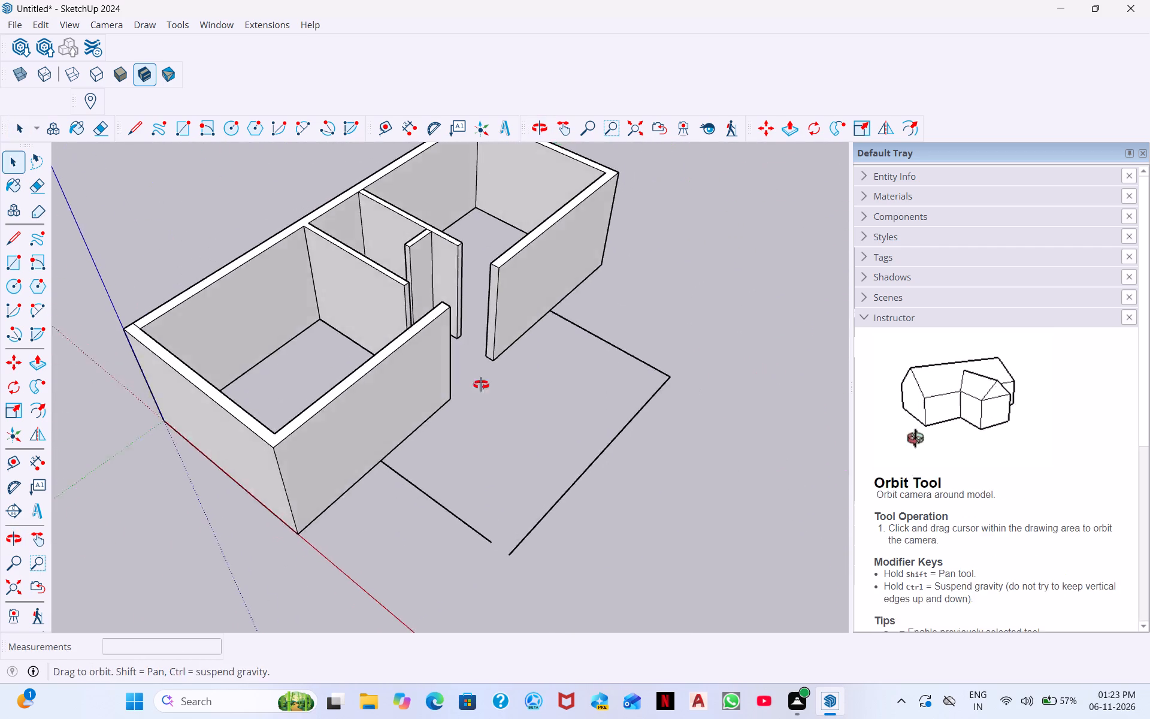
{"action": "middle_click_drag", "start_coordinate": [481, 385], "coordinate": [493, 380]}
{"action": "middle_click_drag", "start_coordinate": [295, 430], "coordinate": [328, 394]}
{"action": "scroll", "coordinate": [364, 367], "scroll_direction": "up", "scroll_amount": 1}
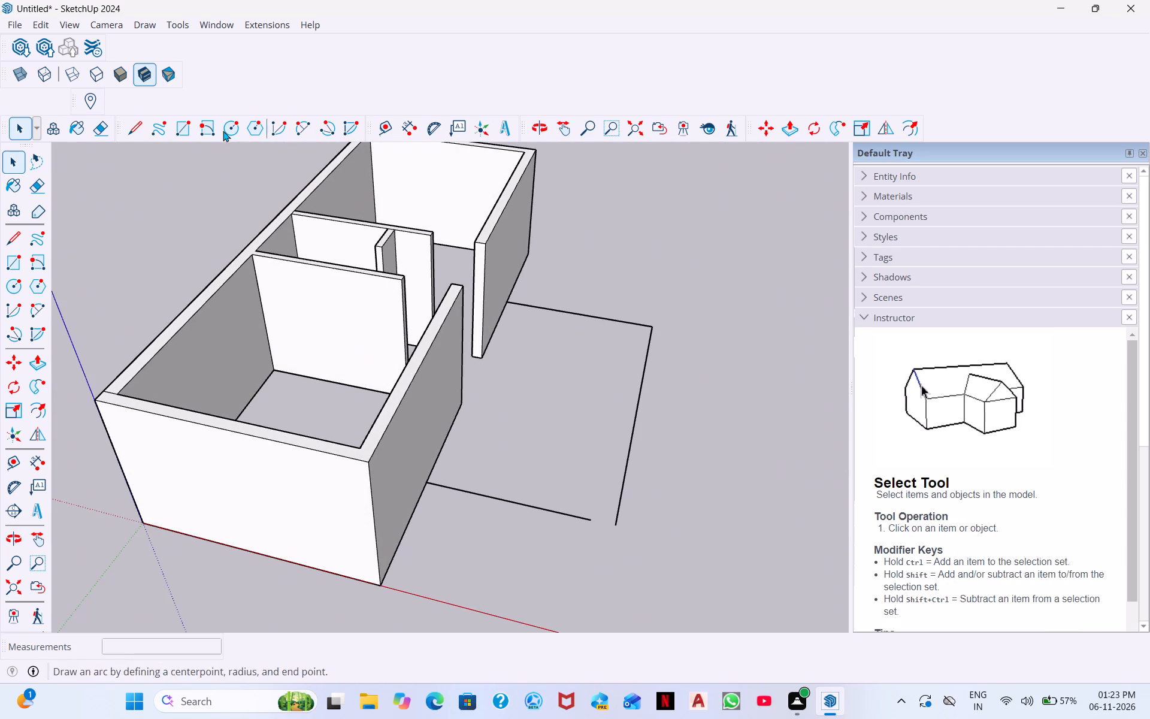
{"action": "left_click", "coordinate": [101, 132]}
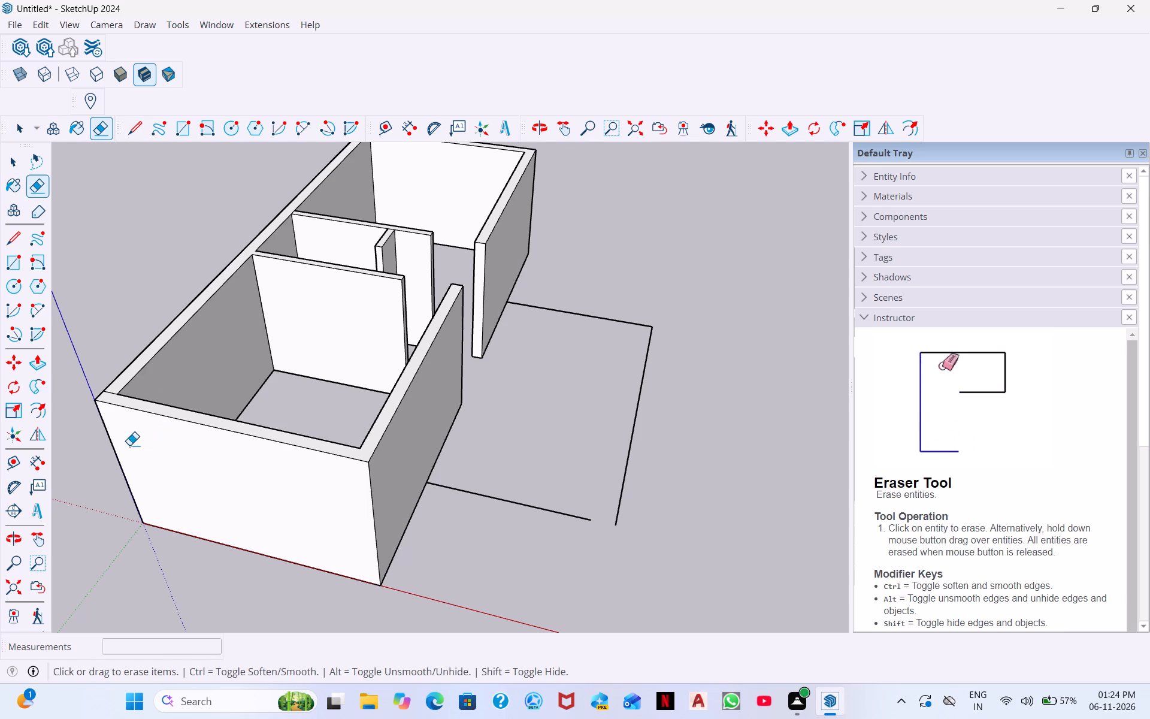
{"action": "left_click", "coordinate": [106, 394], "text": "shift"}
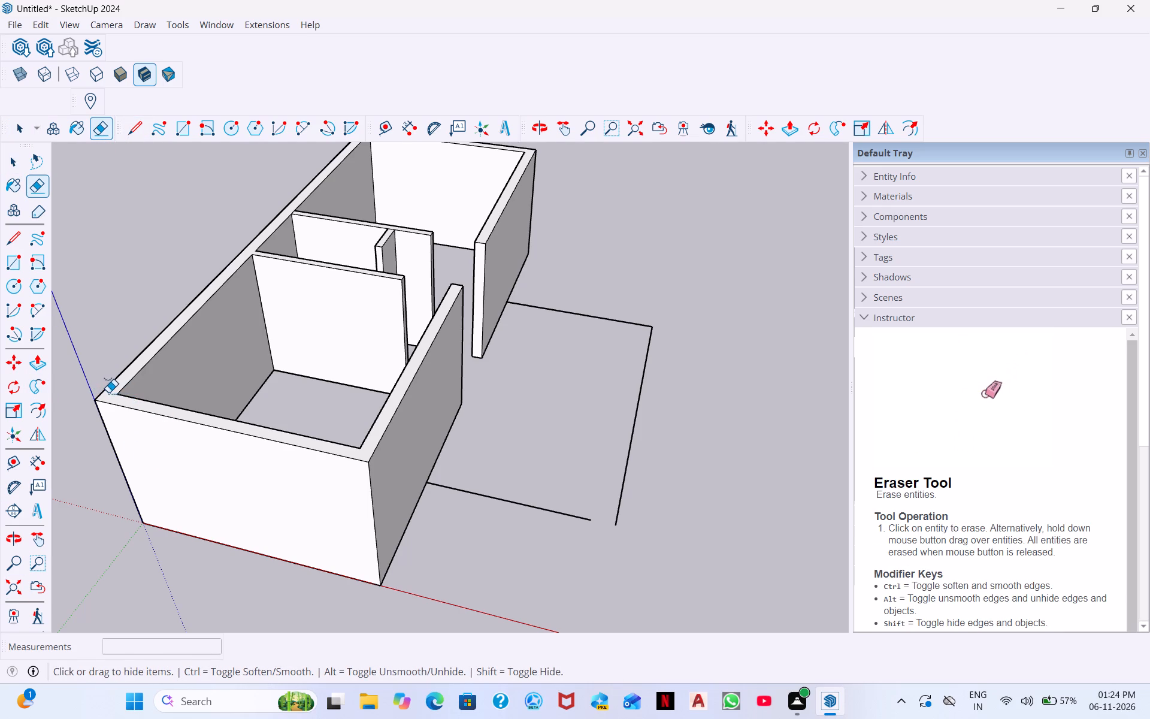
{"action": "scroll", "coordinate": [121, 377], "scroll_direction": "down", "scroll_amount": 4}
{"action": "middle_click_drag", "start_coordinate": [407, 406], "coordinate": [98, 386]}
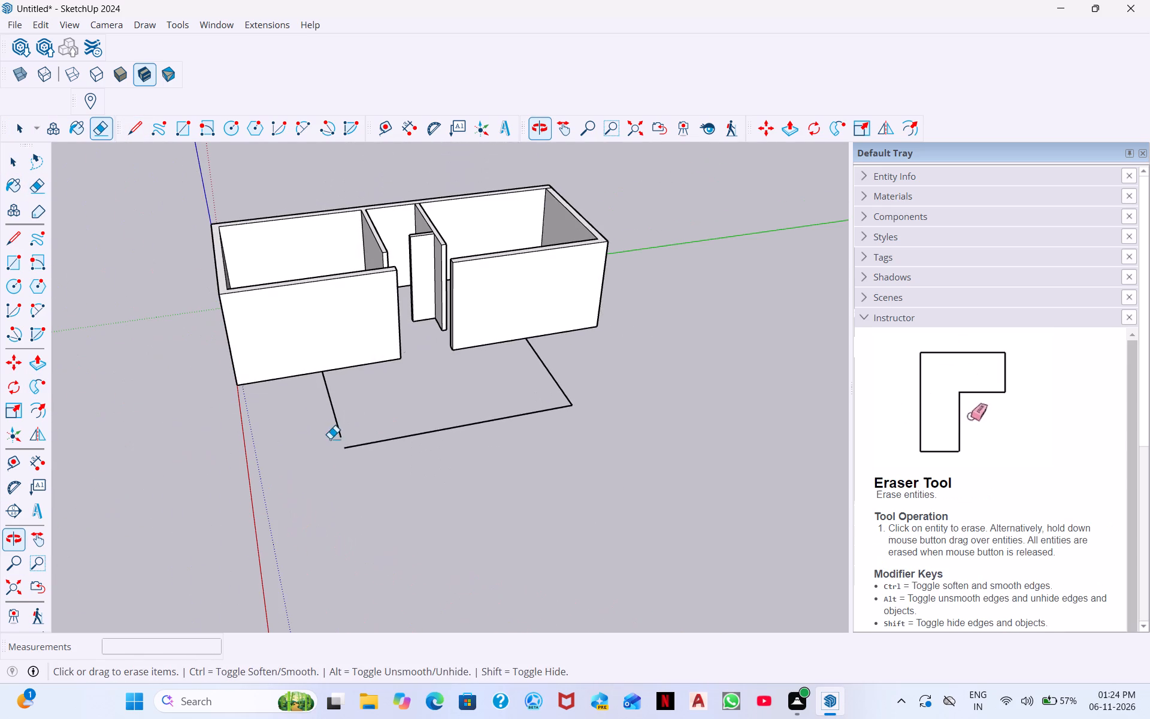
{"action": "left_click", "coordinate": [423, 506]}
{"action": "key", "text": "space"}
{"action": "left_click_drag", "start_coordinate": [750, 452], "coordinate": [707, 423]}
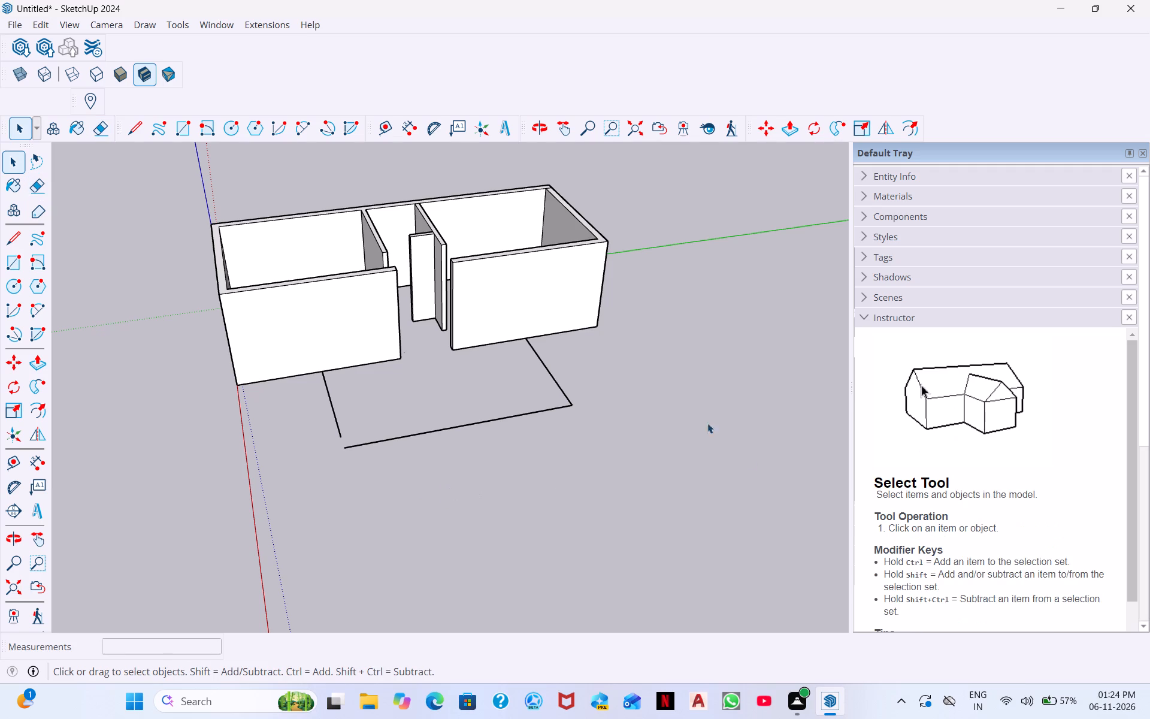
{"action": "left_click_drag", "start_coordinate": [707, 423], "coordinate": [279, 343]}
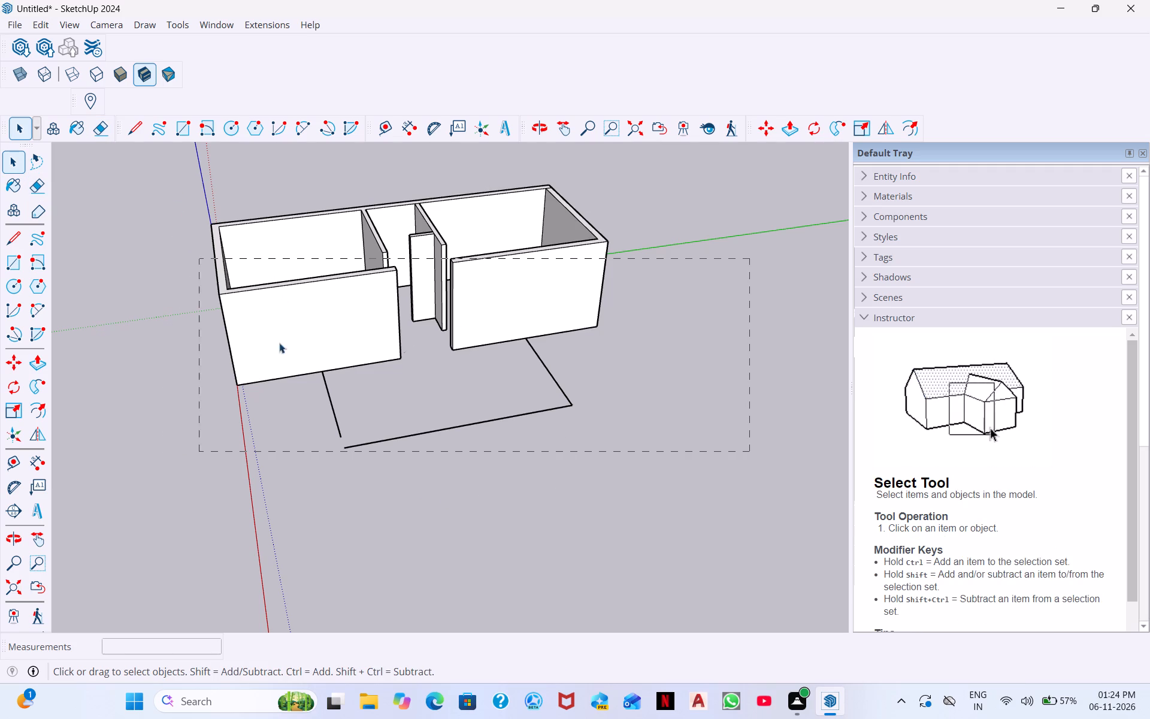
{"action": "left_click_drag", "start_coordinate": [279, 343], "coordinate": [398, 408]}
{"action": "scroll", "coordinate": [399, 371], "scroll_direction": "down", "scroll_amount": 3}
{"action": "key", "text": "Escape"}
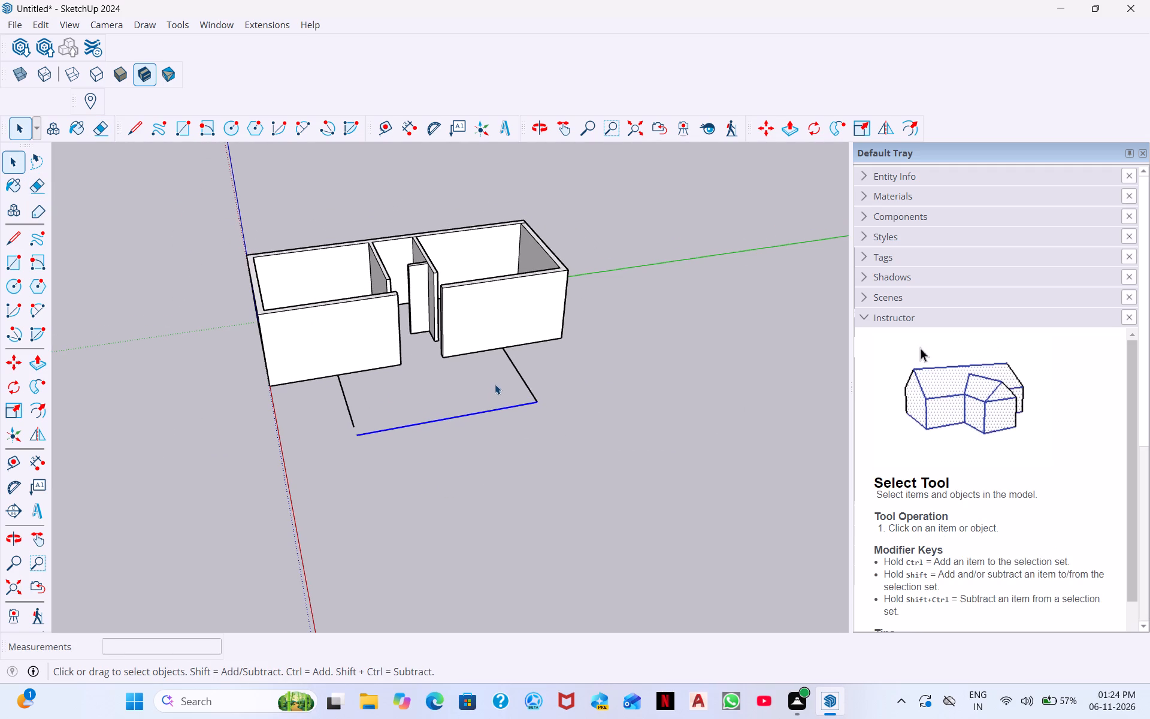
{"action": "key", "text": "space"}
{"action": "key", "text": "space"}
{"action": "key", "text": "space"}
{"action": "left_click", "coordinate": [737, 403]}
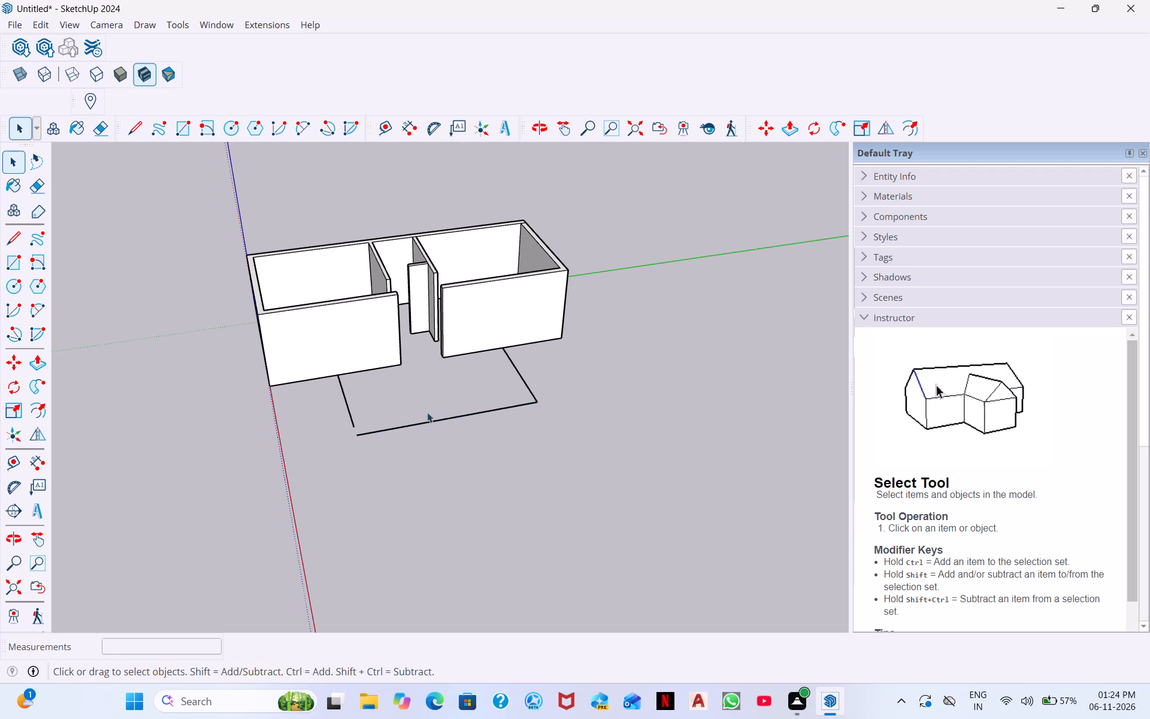
View the house from underneath and create a new empty group with nothing selected.
{"action": "scroll", "coordinate": [427, 414], "scroll_direction": "down", "scroll_amount": 5}
{"action": "middle_click_drag", "start_coordinate": [280, 411], "coordinate": [202, 509]}
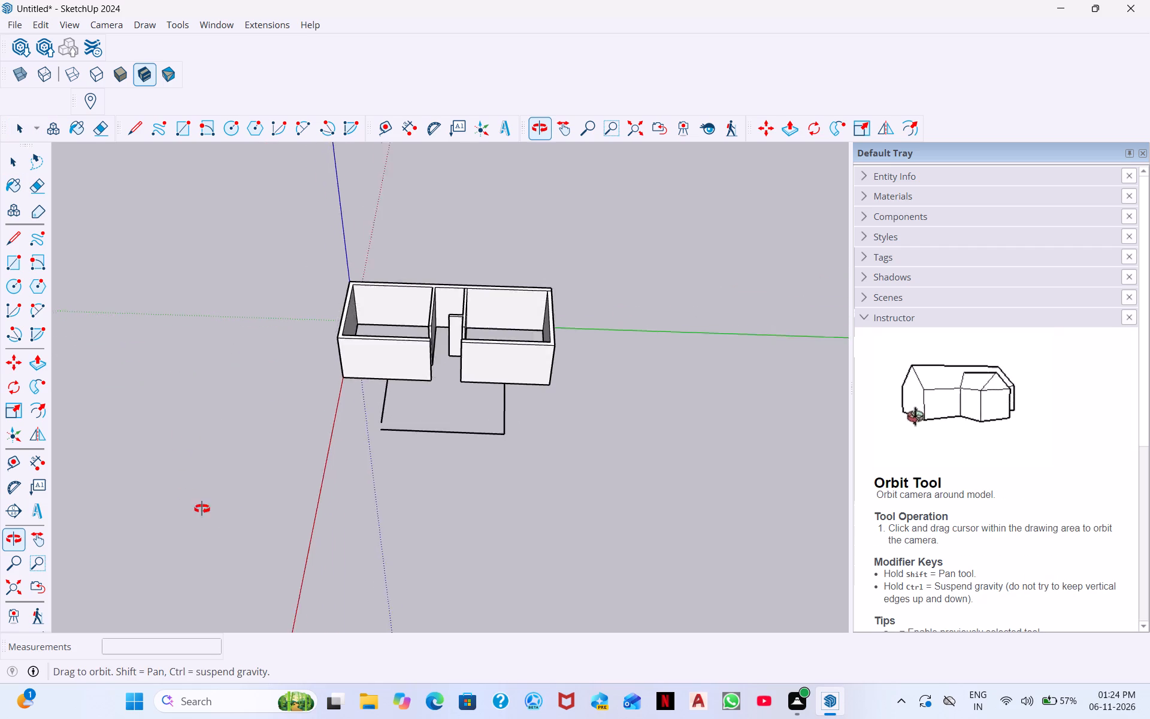
{"action": "middle_click_drag", "start_coordinate": [202, 509], "coordinate": [250, 520]}
{"action": "middle_click_drag", "start_coordinate": [574, 426], "coordinate": [464, 517]}
{"action": "middle_click_drag", "start_coordinate": [493, 435], "coordinate": [523, 315]}
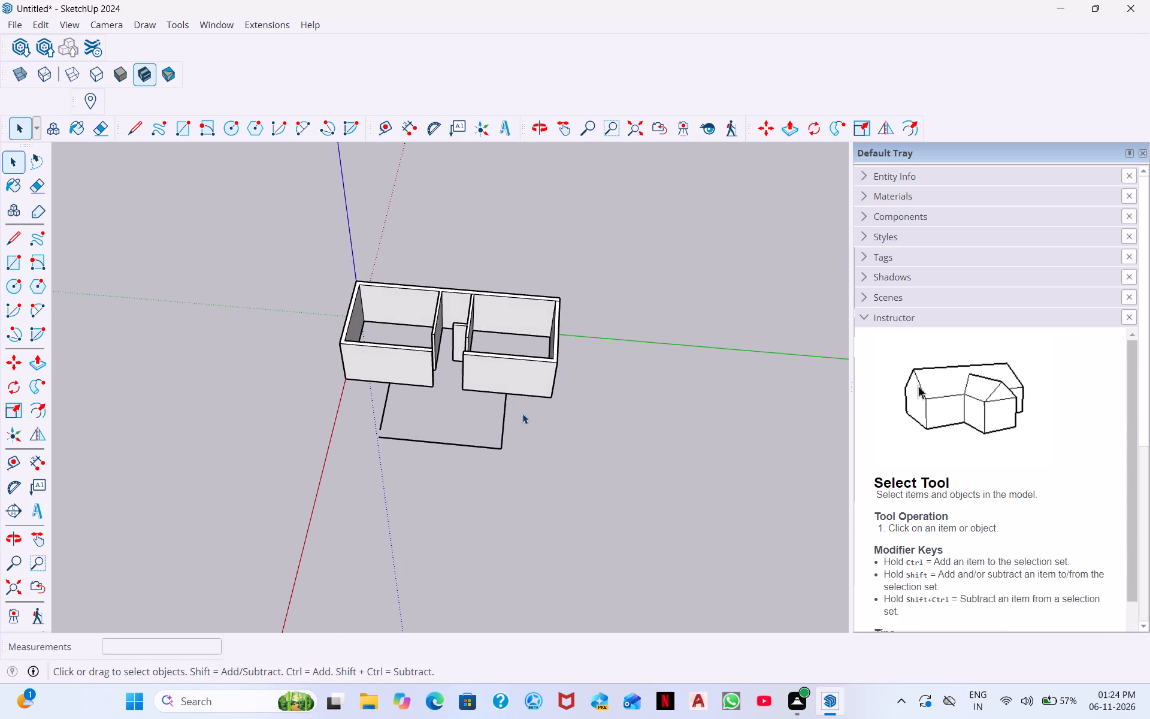
{"action": "middle_click_drag", "start_coordinate": [534, 391], "coordinate": [550, 362]}
{"action": "scroll", "coordinate": [540, 380], "scroll_direction": "up", "scroll_amount": 2}
{"action": "middle_click_drag", "start_coordinate": [509, 413], "coordinate": [541, 321]}
{"action": "middle_click_drag", "start_coordinate": [493, 469], "coordinate": [519, 351]}
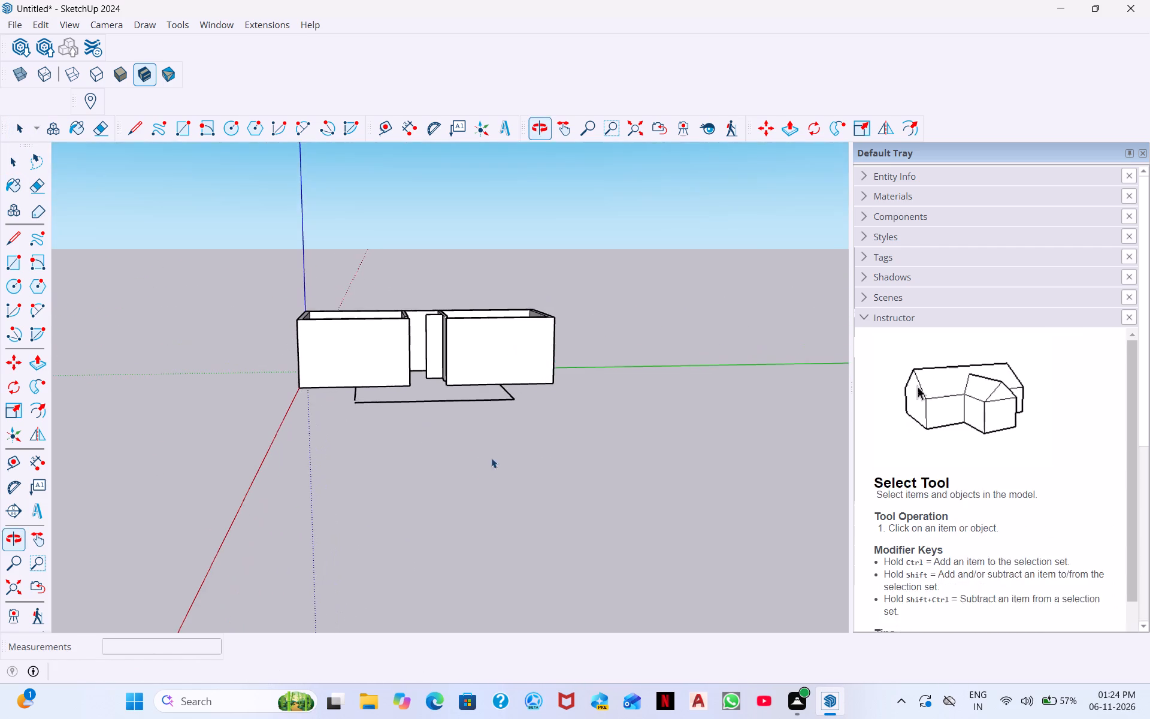
{"action": "middle_click_drag", "start_coordinate": [486, 483], "coordinate": [517, 371]}
{"action": "middle_click_drag", "start_coordinate": [482, 474], "coordinate": [505, 390]}
{"action": "middle_click_drag", "start_coordinate": [465, 428], "coordinate": [487, 355]}
{"action": "right_click", "coordinate": [510, 483]}
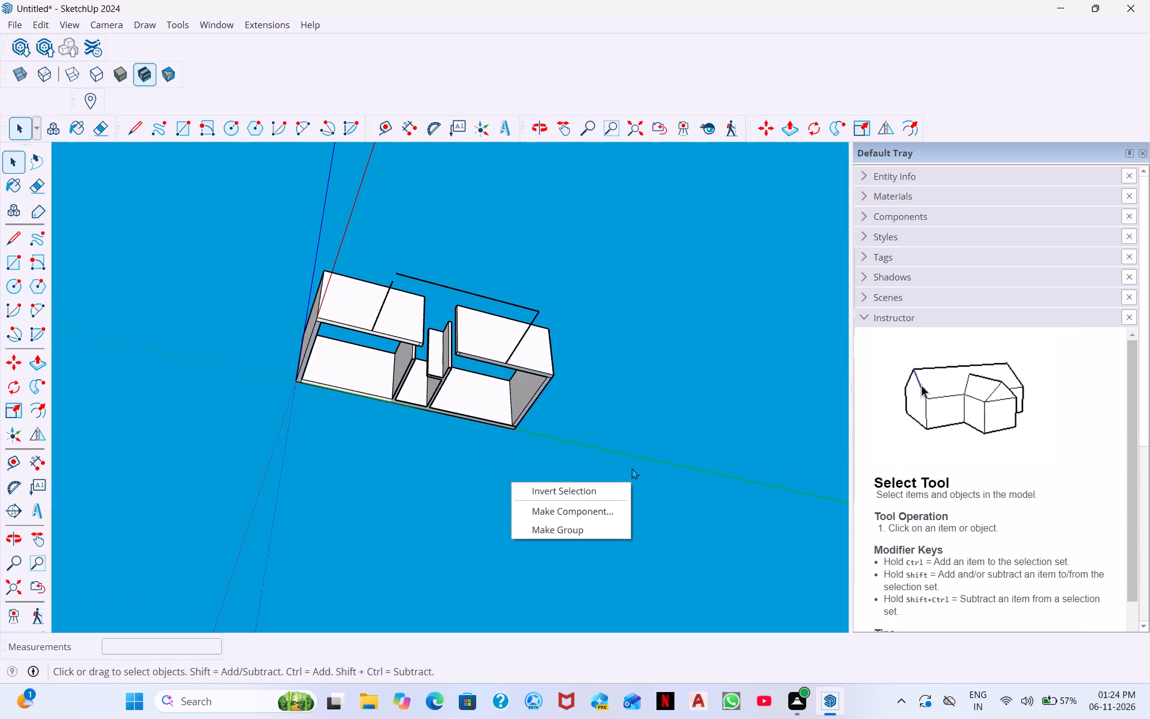
{"action": "left_click", "coordinate": [566, 533]}
Draw a 38' by 15' 6" floor rectangle inside the open group, spanning opposite outer corners of the walls' underside.
{"action": "scroll", "coordinate": [213, 340], "scroll_direction": "up", "scroll_amount": 4}
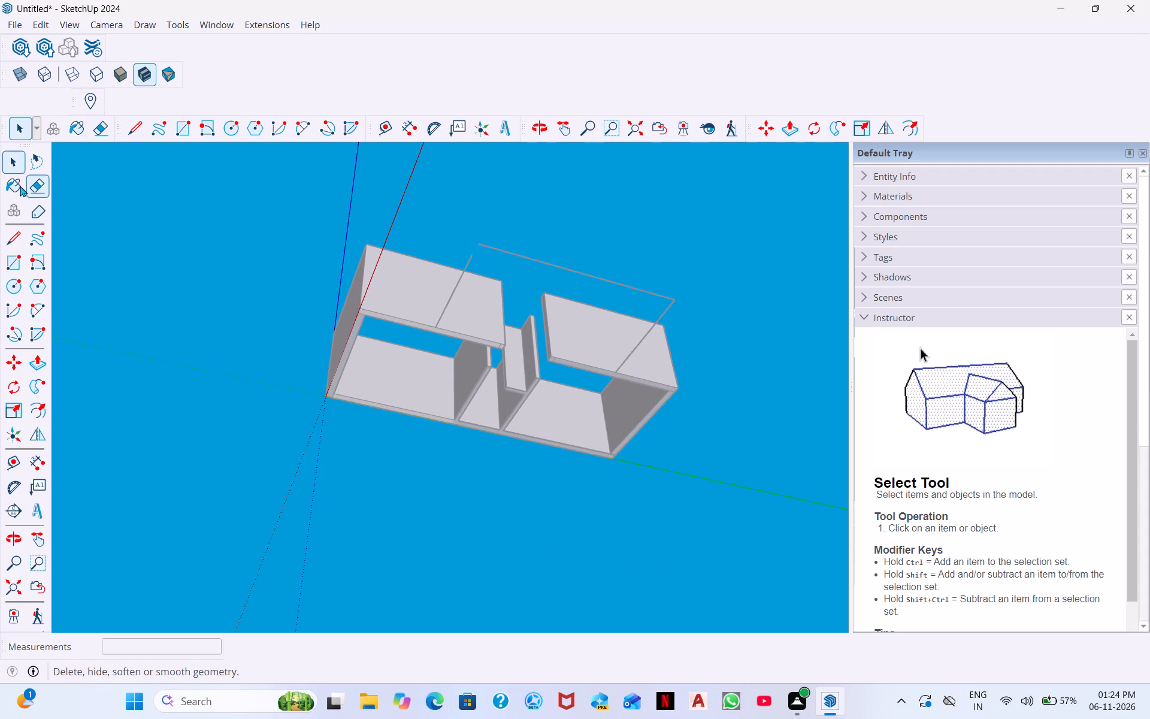
{"action": "left_click", "coordinate": [13, 255]}
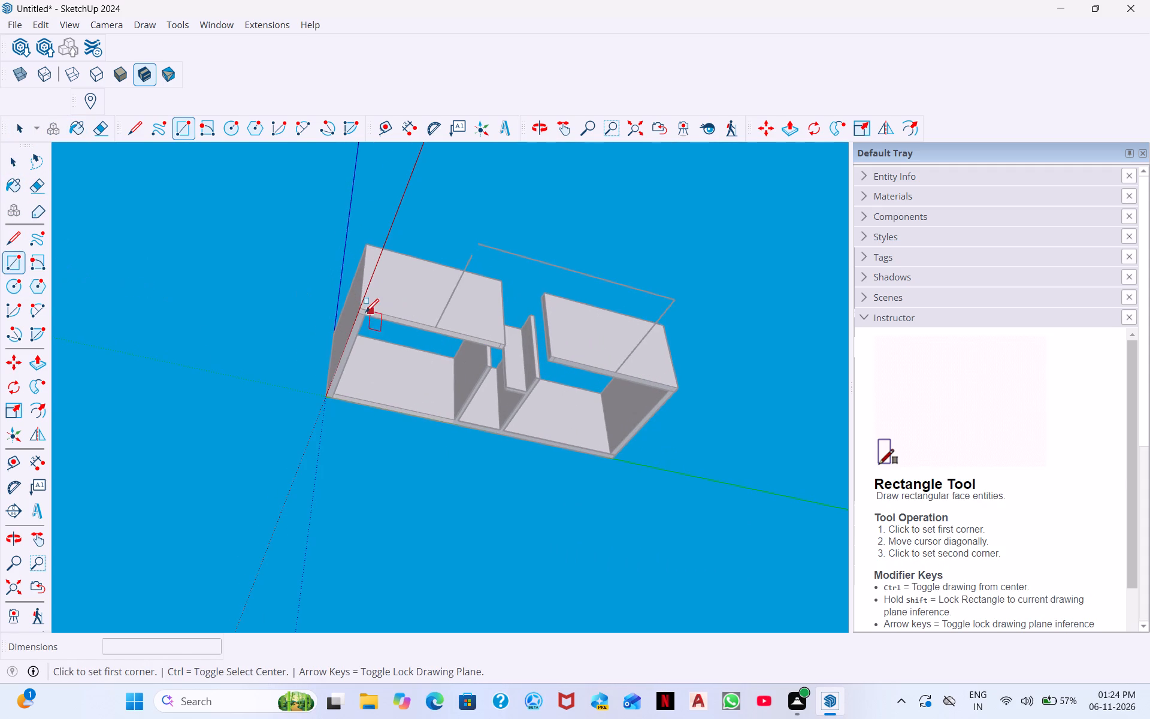
{"action": "left_click", "coordinate": [359, 312]}
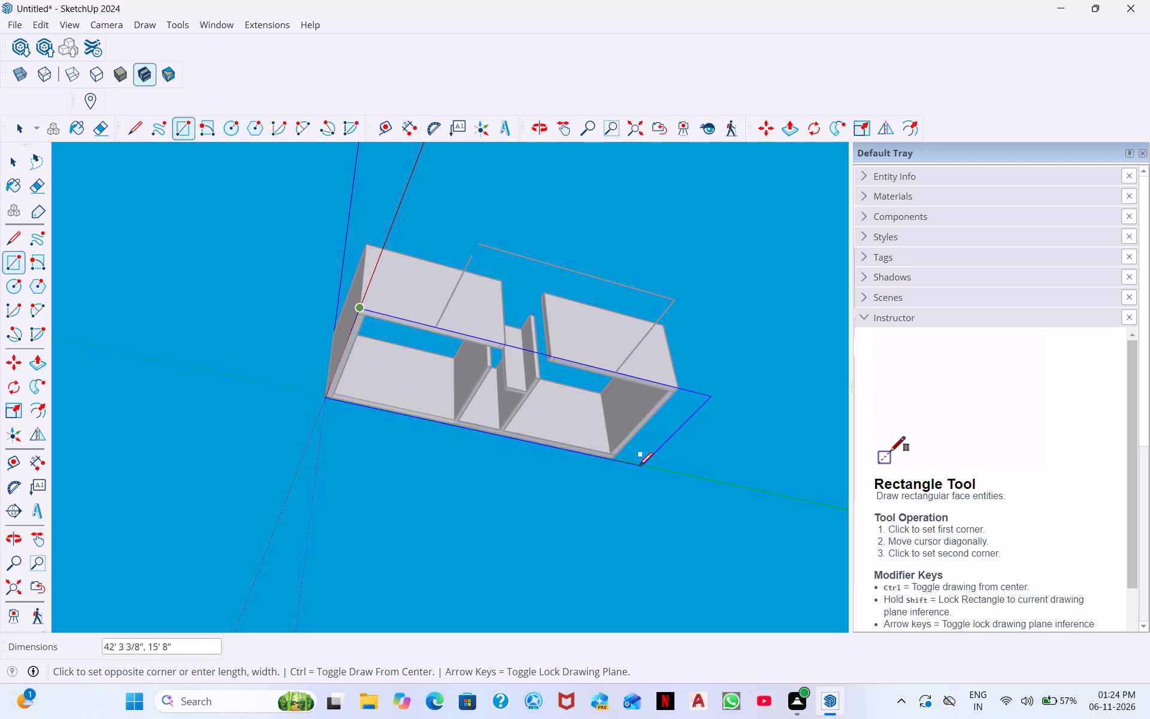
{"action": "double_click", "coordinate": [615, 460]}
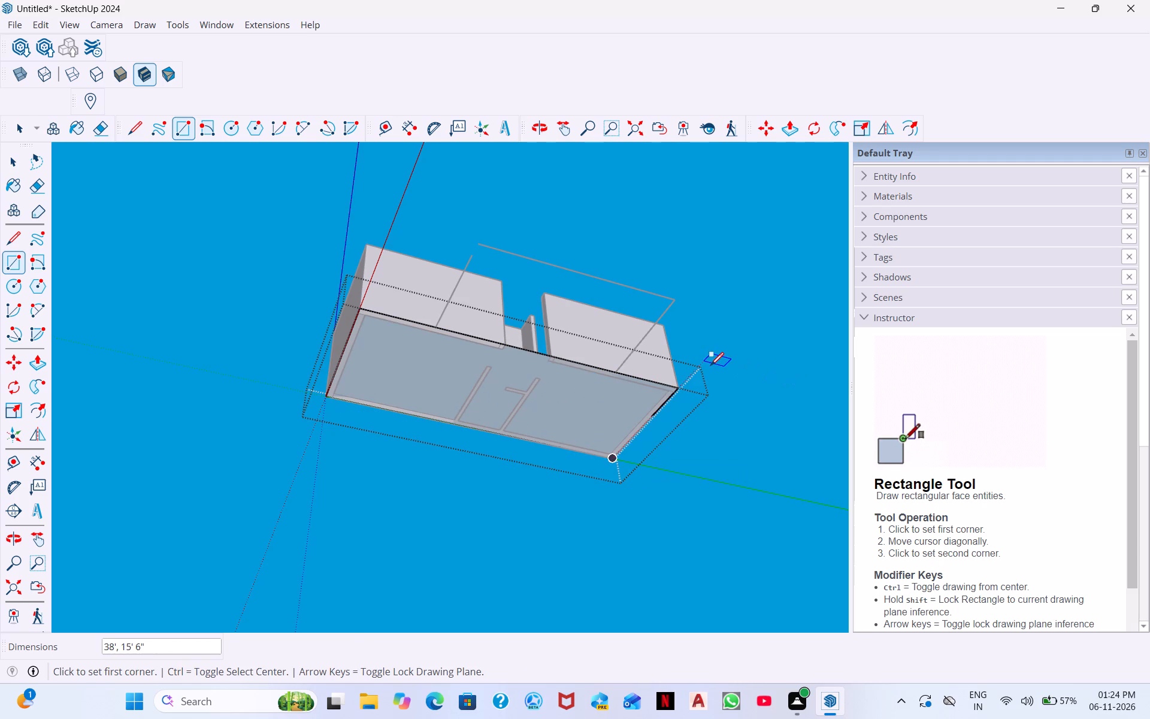
{"action": "key", "text": "space"}
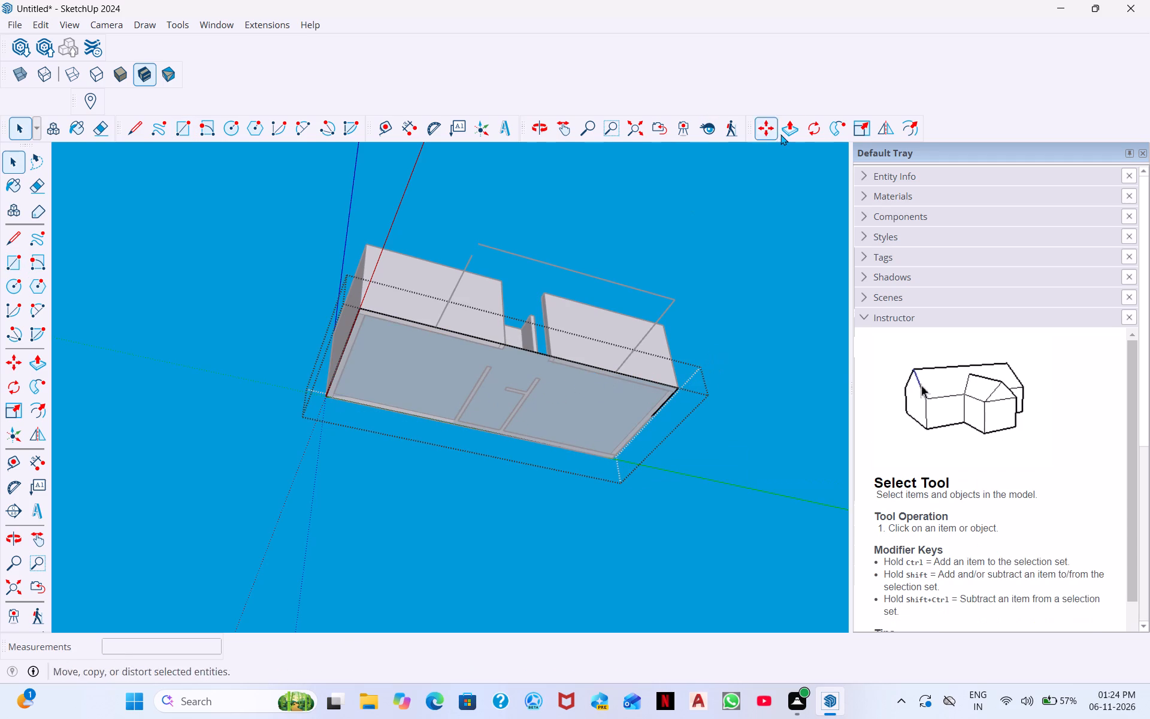
Push/pull the floor rectangle's underside outward by 2" to give it thickness.
{"action": "left_click", "coordinate": [781, 134]}
{"action": "left_click", "coordinate": [525, 372]}
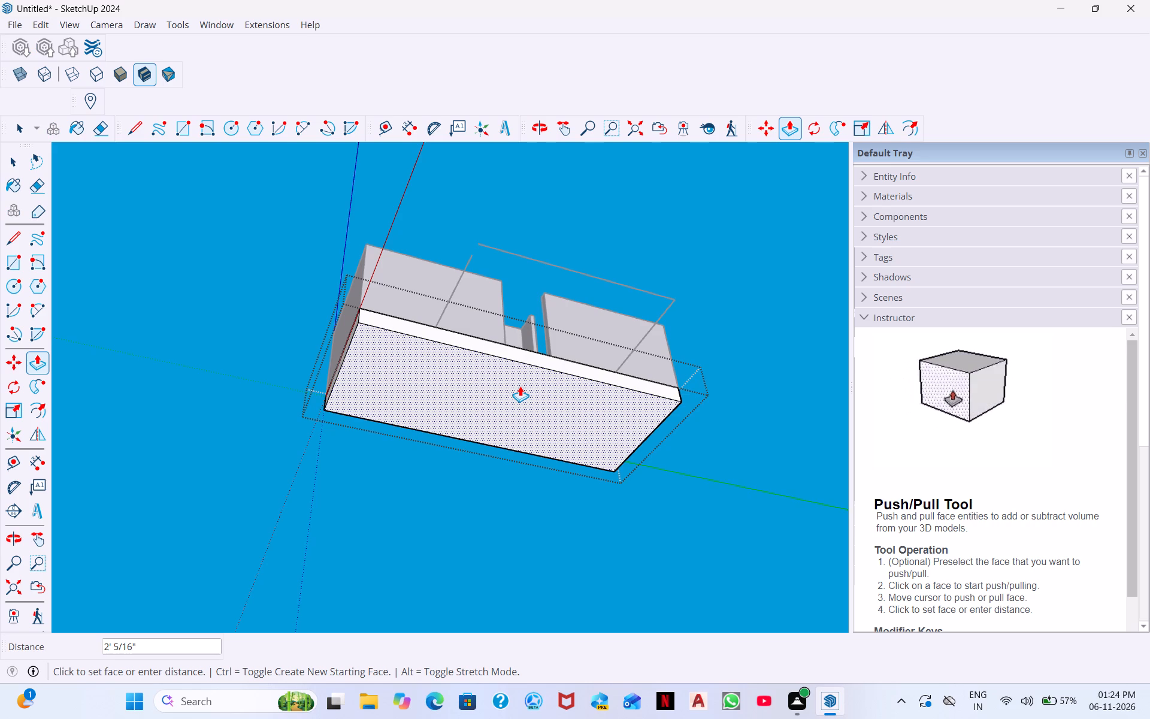
{"action": "type", "text": "2\""}
{"action": "key", "text": "Return"}
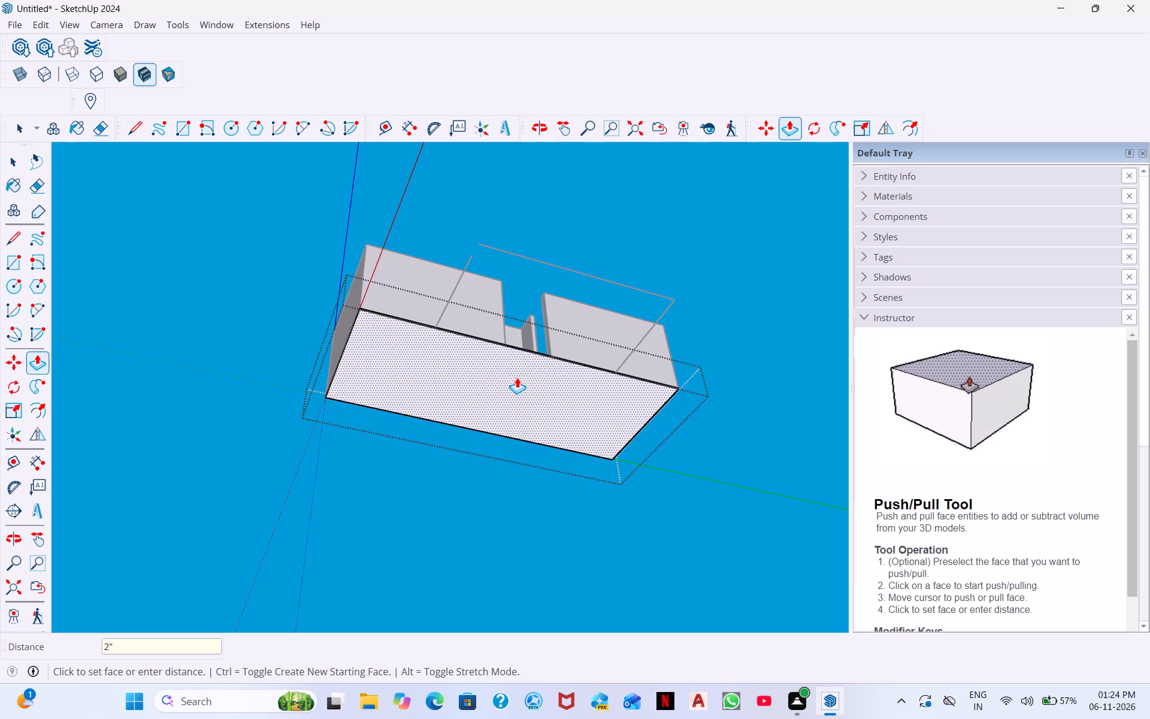
{"action": "key", "text": "space"}
Close the floor group to return to the whole house model.
{"action": "middle_click_drag", "start_coordinate": [617, 312], "coordinate": [628, 387]}
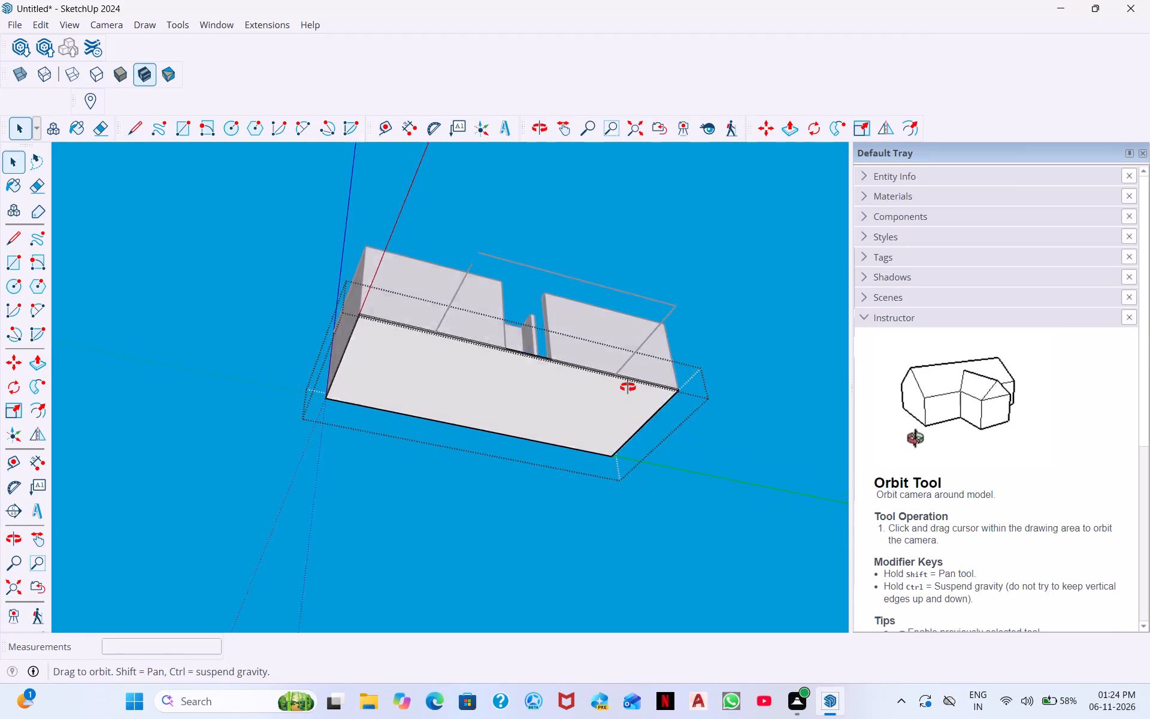
{"action": "middle_click_drag", "start_coordinate": [628, 387], "coordinate": [571, 535]}
{"action": "middle_click_drag", "start_coordinate": [610, 385], "coordinate": [572, 487]}
{"action": "scroll", "coordinate": [504, 350], "scroll_direction": "up", "scroll_amount": 4}
{"action": "scroll", "coordinate": [498, 331], "scroll_direction": "down", "scroll_amount": 4}
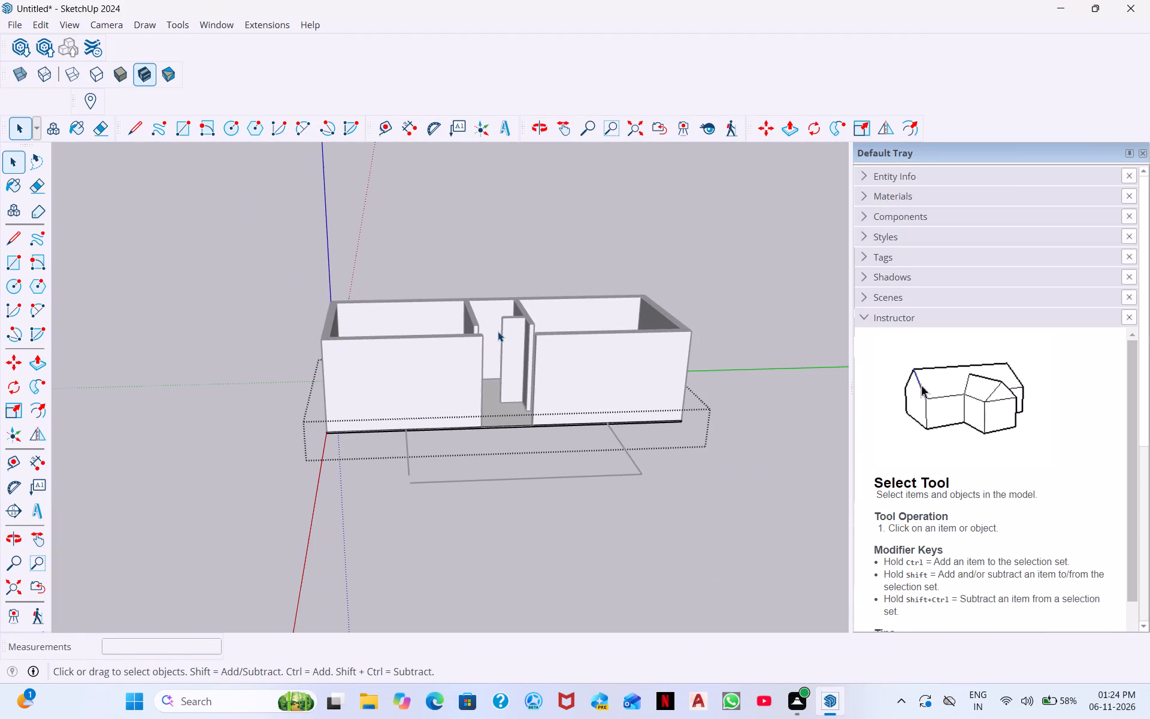
{"action": "middle_click_drag", "start_coordinate": [504, 305], "coordinate": [469, 368]}
{"action": "scroll", "coordinate": [387, 322], "scroll_direction": "up", "scroll_amount": 4}
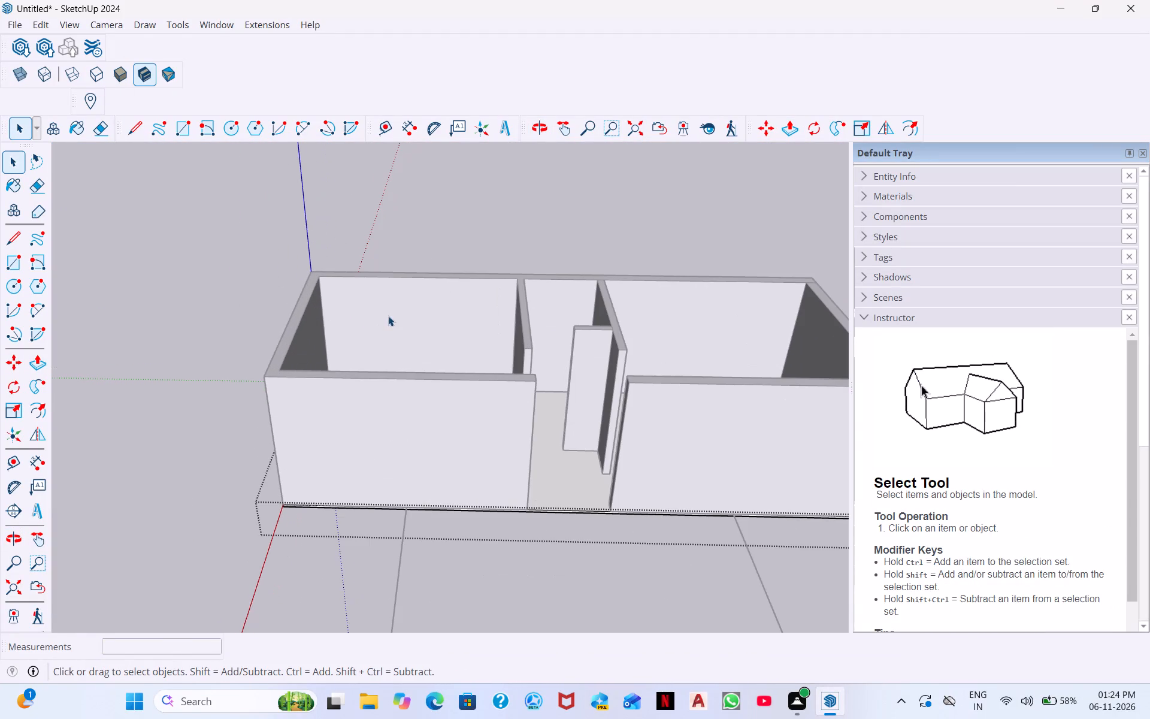
{"action": "scroll", "coordinate": [374, 265], "scroll_direction": "up", "scroll_amount": 2}
{"action": "scroll", "coordinate": [374, 265], "scroll_direction": "down", "scroll_amount": 2}
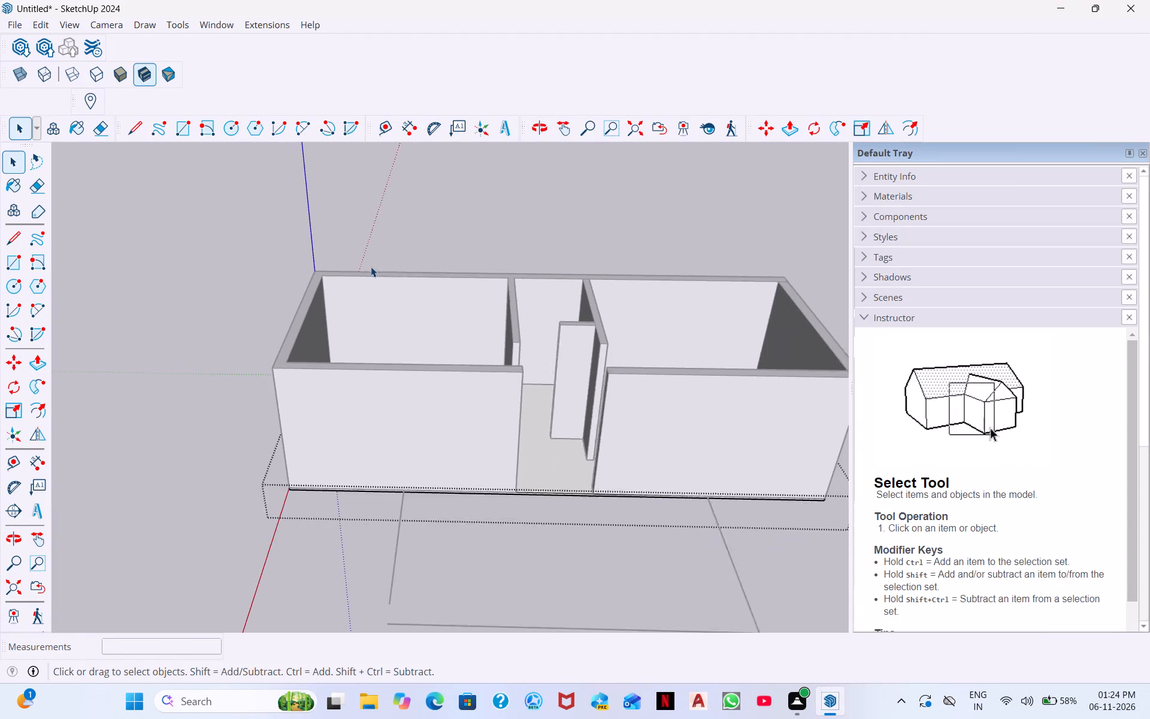
{"action": "scroll", "coordinate": [371, 267], "scroll_direction": "down", "scroll_amount": 2}
{"action": "scroll", "coordinate": [620, 283], "scroll_direction": "down", "scroll_amount": 1}
{"action": "right_click", "coordinate": [274, 252]}
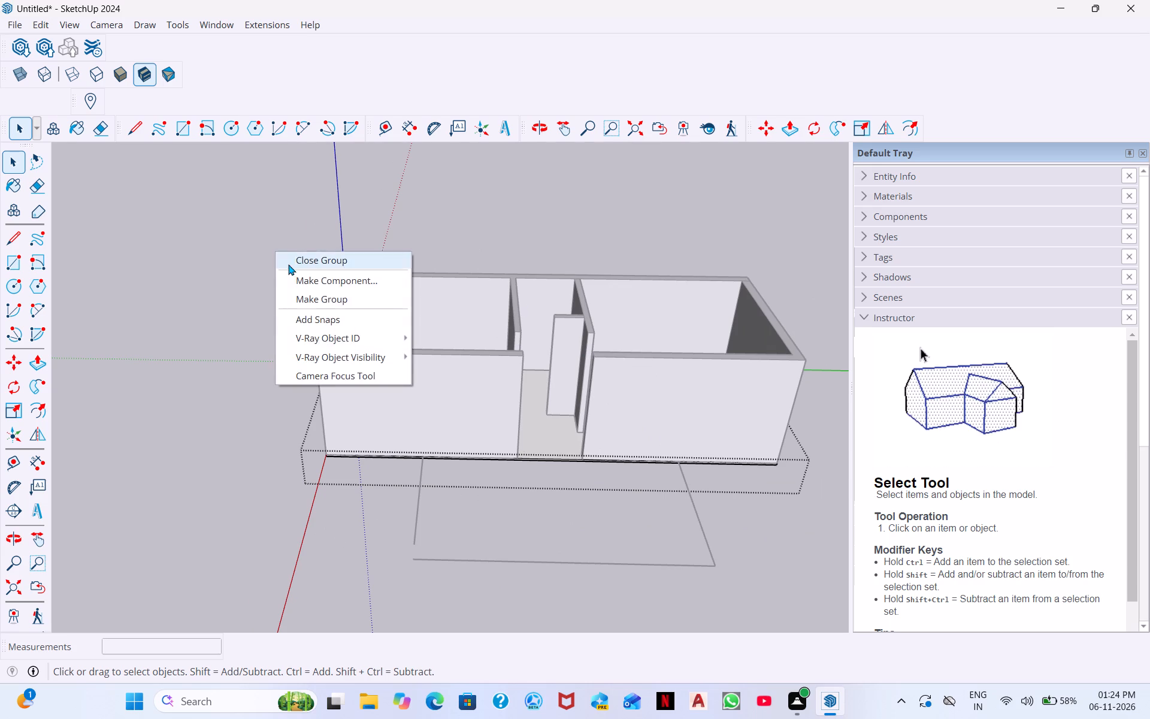
{"action": "key", "text": "space"}
{"action": "key", "text": "space"}
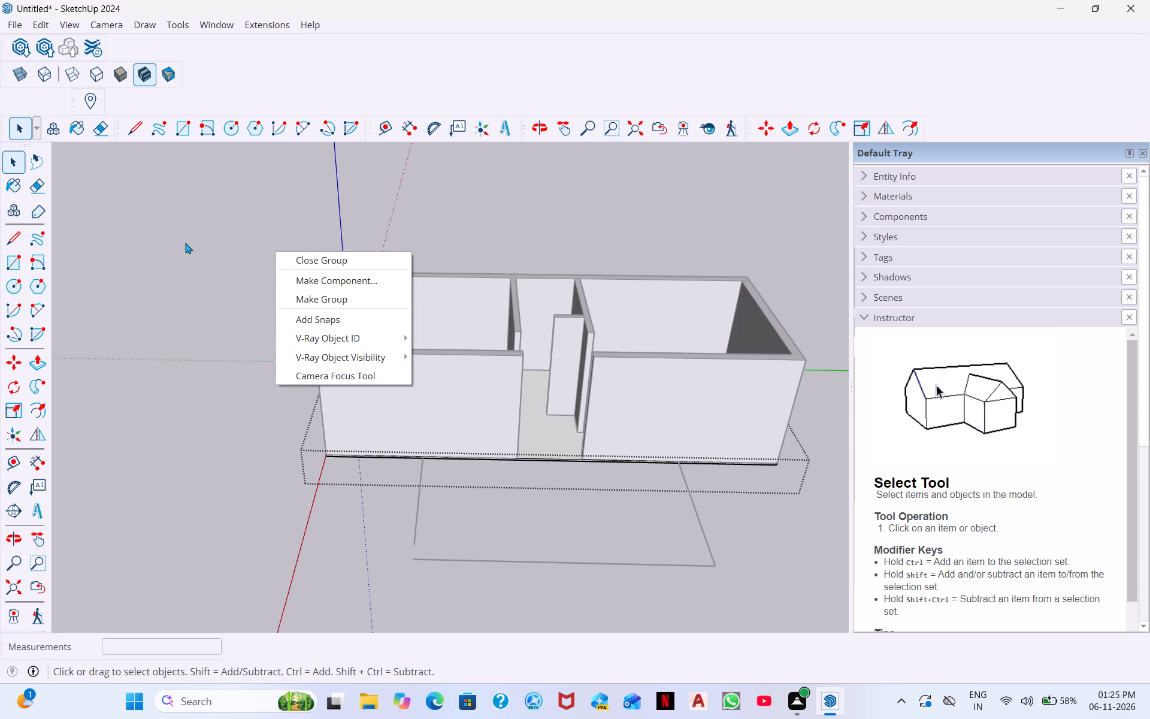
{"action": "left_click", "coordinate": [217, 250]}
{"action": "key", "text": "space"}
Examine the new floor slab, walls and rooms of the house from above, below and through the front opening.
{"action": "scroll", "coordinate": [523, 360], "scroll_direction": "down", "scroll_amount": 1}
{"action": "middle_click_drag", "start_coordinate": [566, 388], "coordinate": [508, 345]}
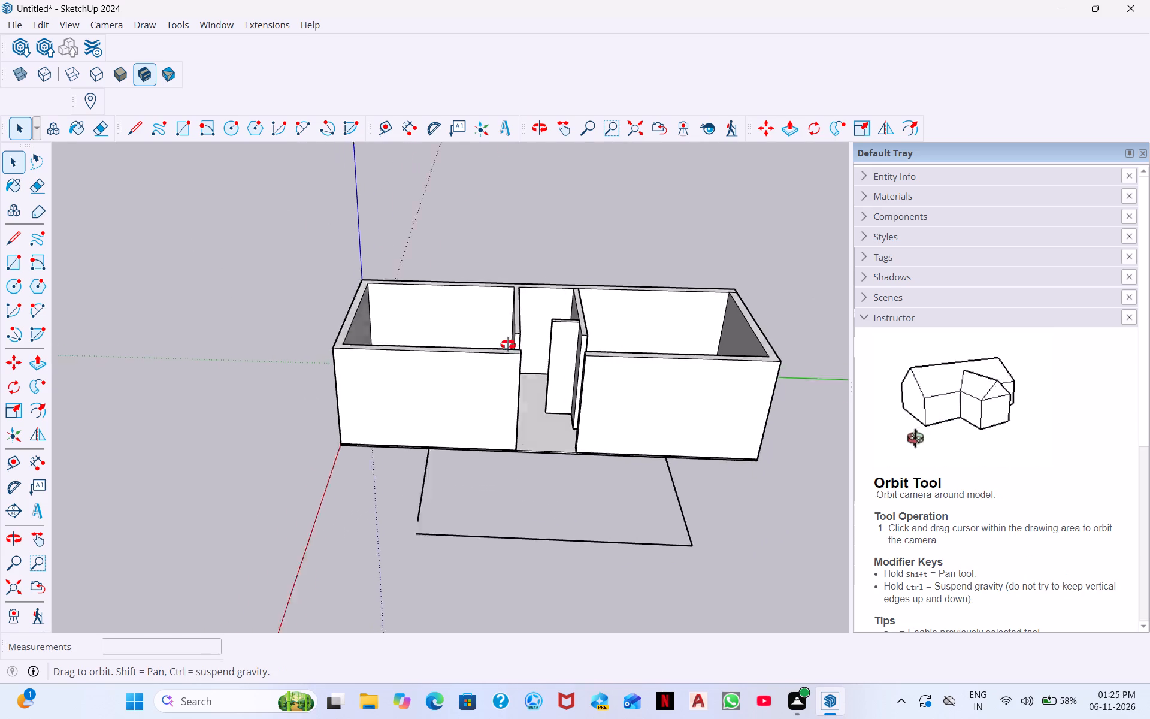
{"action": "middle_click_drag", "start_coordinate": [508, 345], "coordinate": [447, 468]}
{"action": "middle_click_drag", "start_coordinate": [475, 407], "coordinate": [578, 476]}
{"action": "middle_click_drag", "start_coordinate": [603, 386], "coordinate": [641, 455]}
{"action": "scroll", "coordinate": [603, 394], "scroll_direction": "down", "scroll_amount": 1}
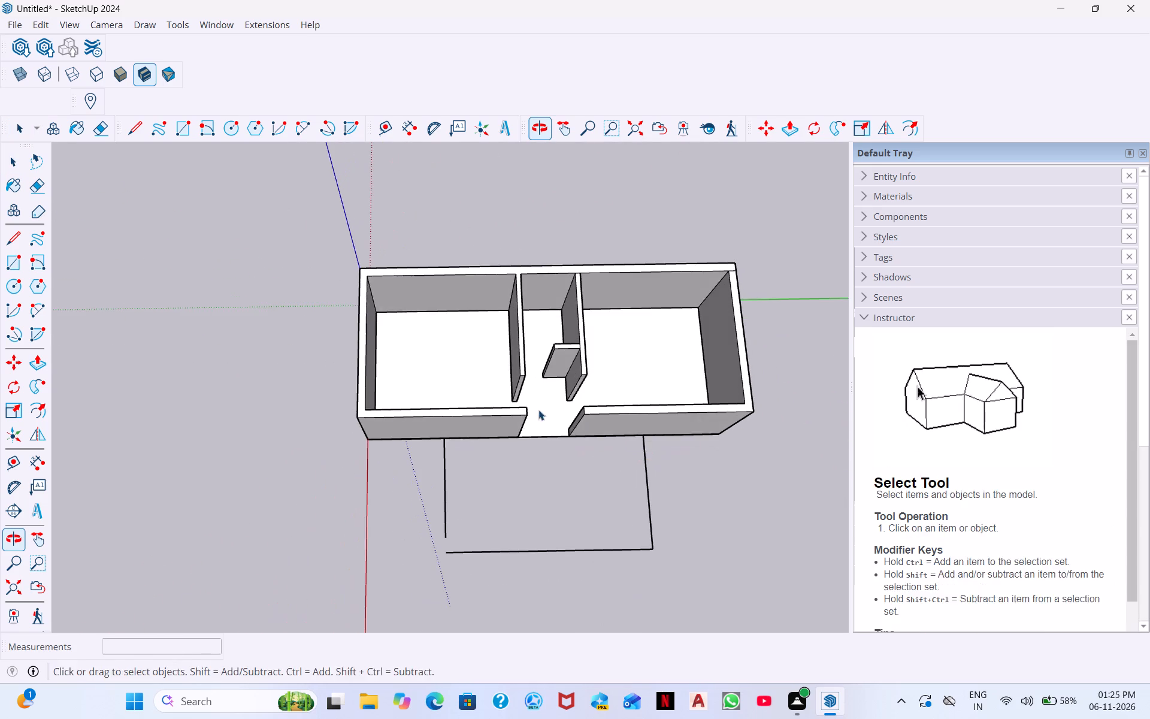
{"action": "middle_click_drag", "start_coordinate": [538, 410], "coordinate": [553, 260]}
{"action": "scroll", "coordinate": [581, 338], "scroll_direction": "up", "scroll_amount": 2}
{"action": "scroll", "coordinate": [547, 325], "scroll_direction": "down", "scroll_amount": 2}
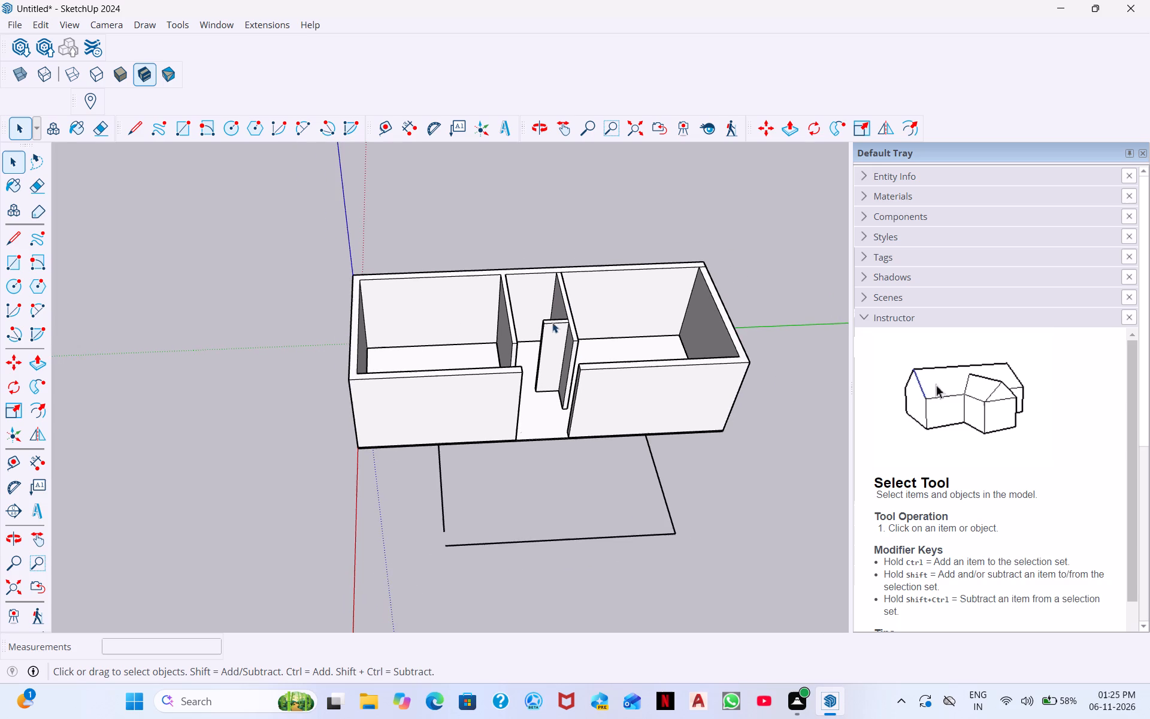
{"action": "scroll", "coordinate": [544, 305], "scroll_direction": "down", "scroll_amount": 1}
{"action": "middle_click_drag", "start_coordinate": [546, 289], "coordinate": [539, 240]}
{"action": "scroll", "coordinate": [535, 255], "scroll_direction": "down", "scroll_amount": 1}
{"action": "middle_click_drag", "start_coordinate": [609, 351], "coordinate": [583, 247]}
{"action": "middle_click_drag", "start_coordinate": [670, 392], "coordinate": [683, 301]}
{"action": "scroll", "coordinate": [539, 364], "scroll_direction": "up", "scroll_amount": 12}
{"action": "middle_click_drag", "start_coordinate": [533, 346], "coordinate": [532, 296]}
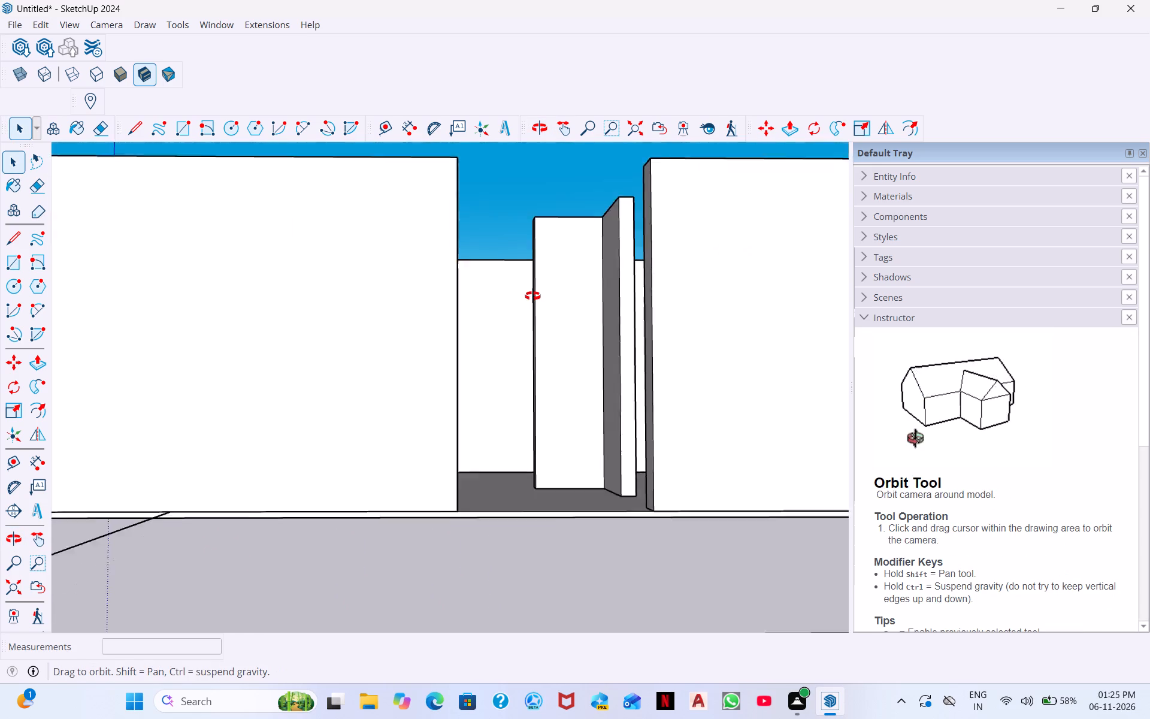
{"action": "middle_click_drag", "start_coordinate": [532, 296], "coordinate": [377, 339]}
{"action": "scroll", "coordinate": [376, 336], "scroll_direction": "up", "scroll_amount": 10}
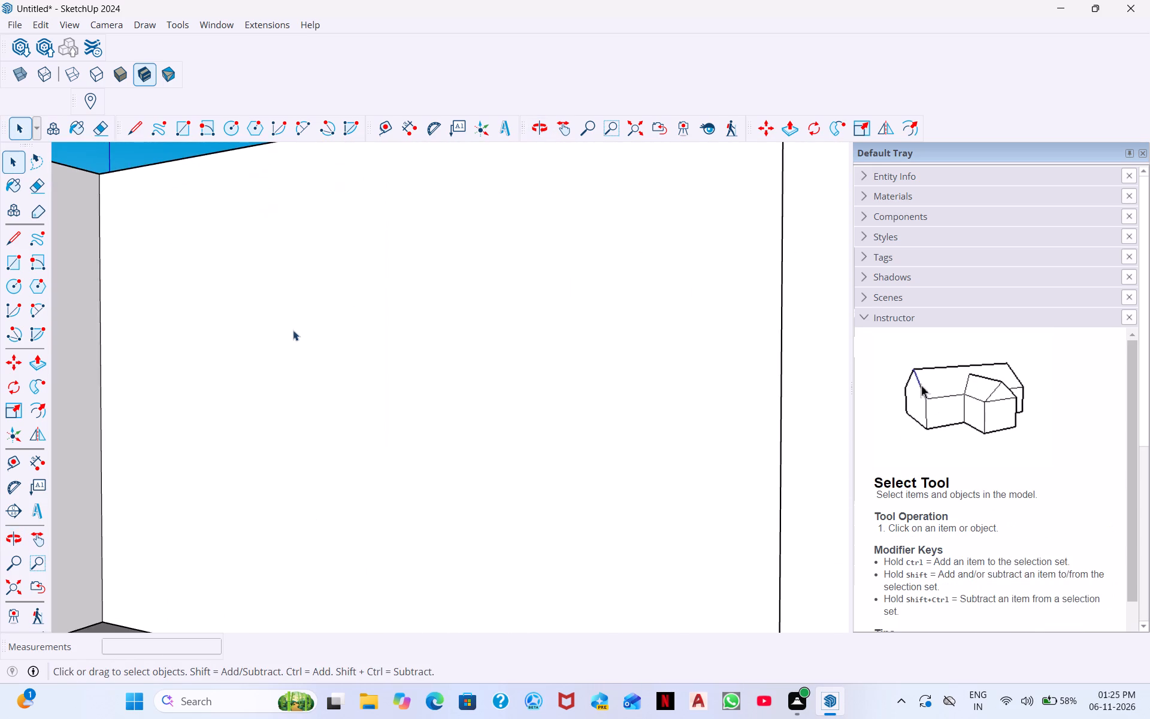
{"action": "middle_click_drag", "start_coordinate": [260, 348], "coordinate": [312, 215]}
{"action": "scroll", "coordinate": [306, 218], "scroll_direction": "down", "scroll_amount": 16}
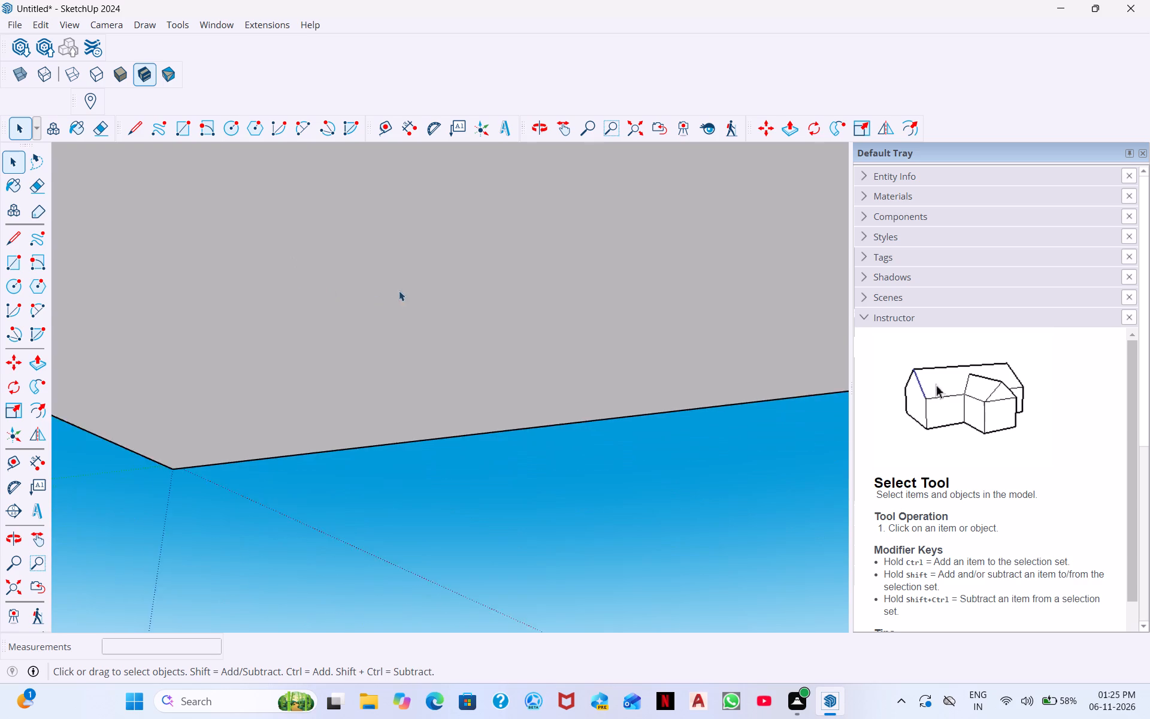
{"action": "scroll", "coordinate": [399, 291], "scroll_direction": "down", "scroll_amount": 7}
{"action": "middle_click_drag", "start_coordinate": [435, 333], "coordinate": [428, 512]}
{"action": "scroll", "coordinate": [462, 355], "scroll_direction": "up", "scroll_amount": 4}
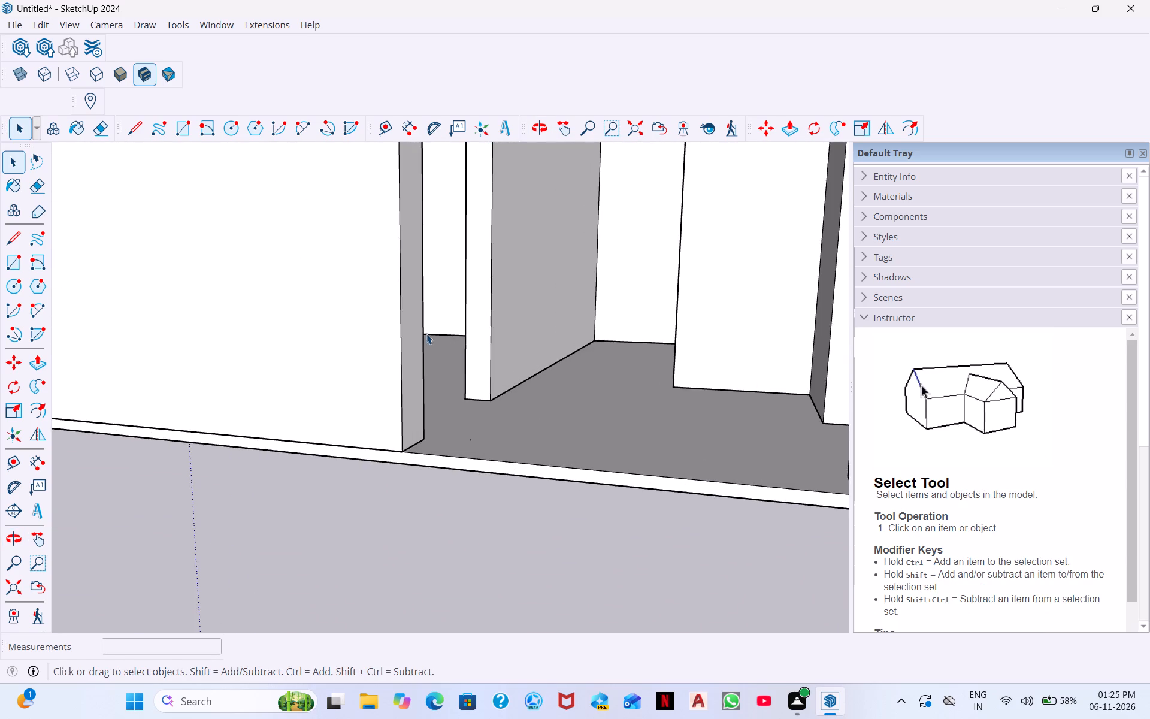
{"action": "scroll", "coordinate": [421, 326], "scroll_direction": "up", "scroll_amount": 4}
{"action": "middle_click_drag", "start_coordinate": [452, 332], "coordinate": [338, 355]}
{"action": "middle_click_drag", "start_coordinate": [214, 315], "coordinate": [225, 282]}
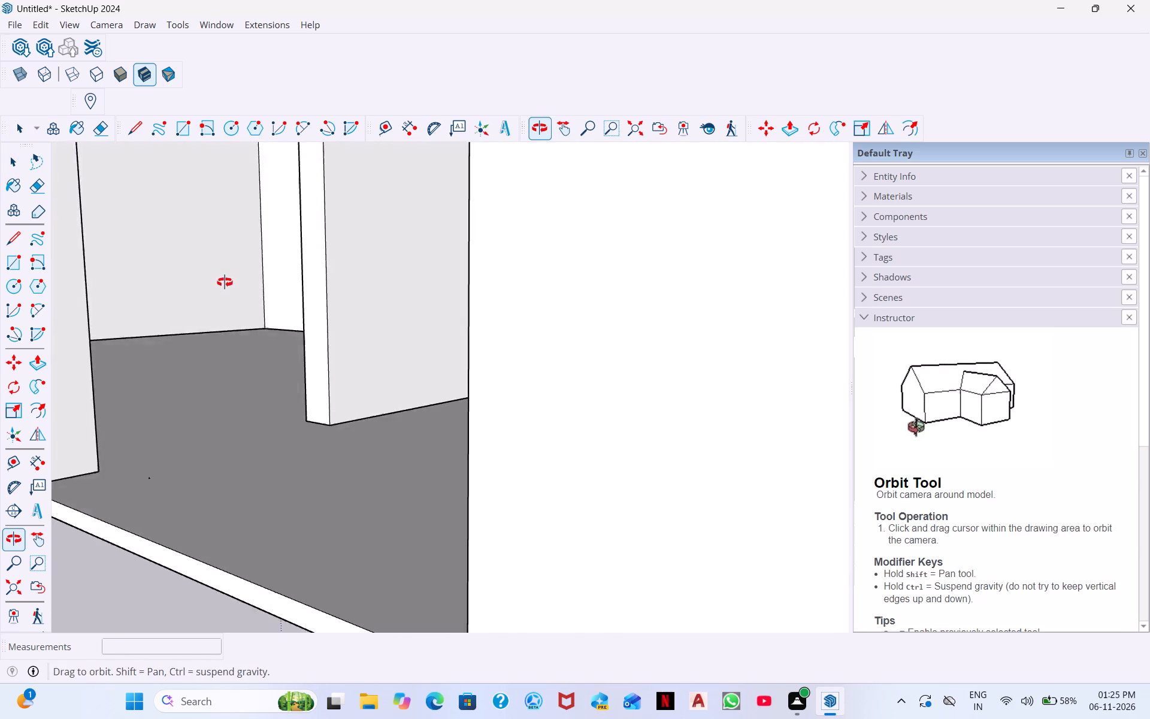
{"action": "middle_click_drag", "start_coordinate": [225, 282], "coordinate": [228, 274]}
{"action": "scroll", "coordinate": [228, 272], "scroll_direction": "down", "scroll_amount": 13}
{"action": "middle_click_drag", "start_coordinate": [229, 237], "coordinate": [233, 199]}
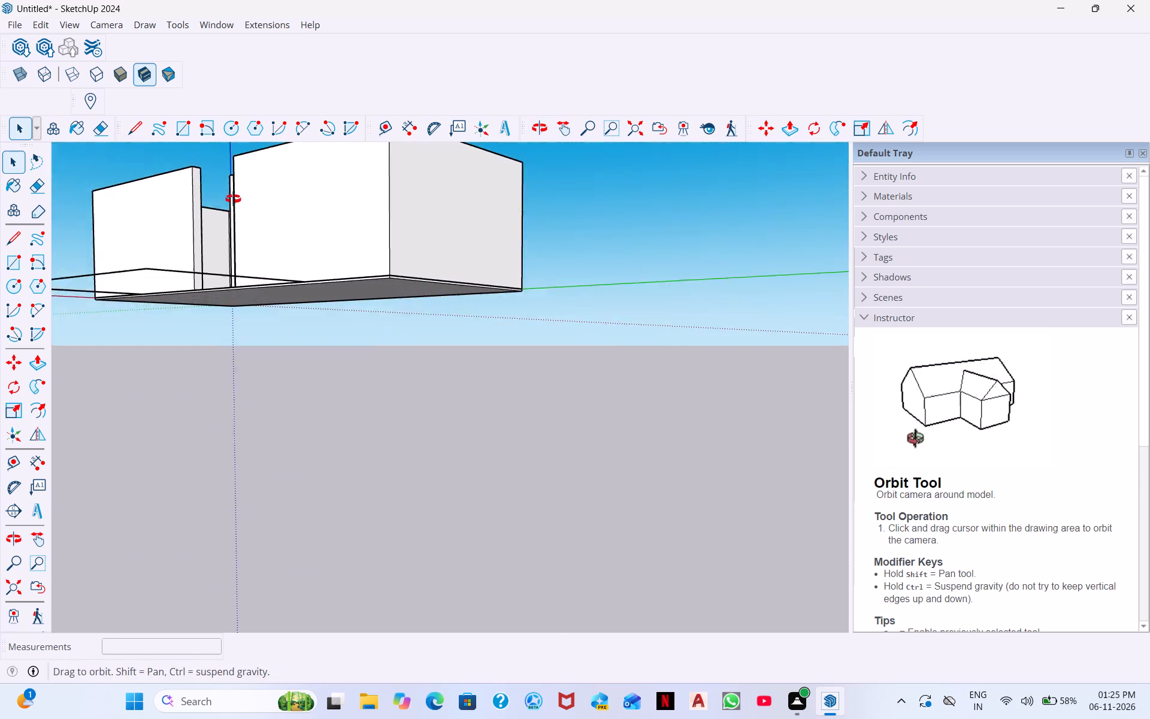
{"action": "middle_click_drag", "start_coordinate": [233, 199], "coordinate": [231, 183]}
{"action": "middle_click_drag", "start_coordinate": [227, 186], "coordinate": [193, 376]}
{"action": "middle_click_drag", "start_coordinate": [190, 209], "coordinate": [261, 325]}
{"action": "middle_click_drag", "start_coordinate": [150, 226], "coordinate": [201, 241]}
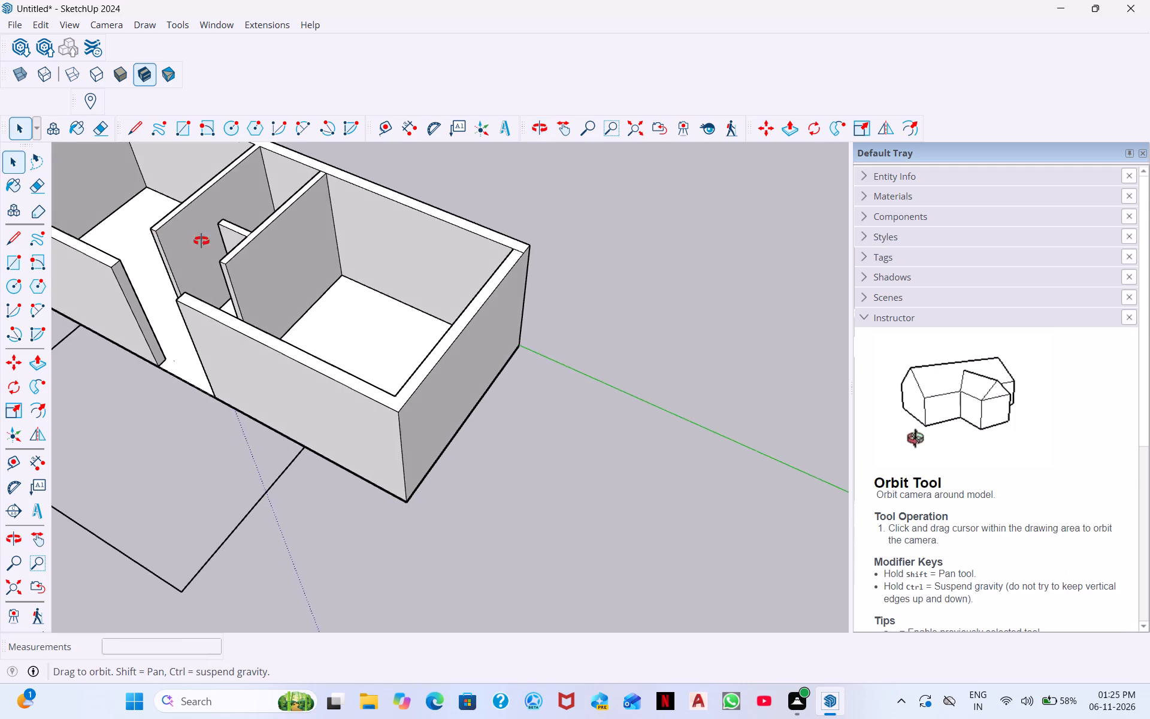
{"action": "middle_click_drag", "start_coordinate": [201, 241], "coordinate": [277, 261]}
{"action": "scroll", "coordinate": [273, 280], "scroll_direction": "up", "scroll_amount": 1}
{"action": "scroll", "coordinate": [267, 291], "scroll_direction": "down", "scroll_amount": 5}
{"action": "scroll", "coordinate": [320, 316], "scroll_direction": "down", "scroll_amount": 1}
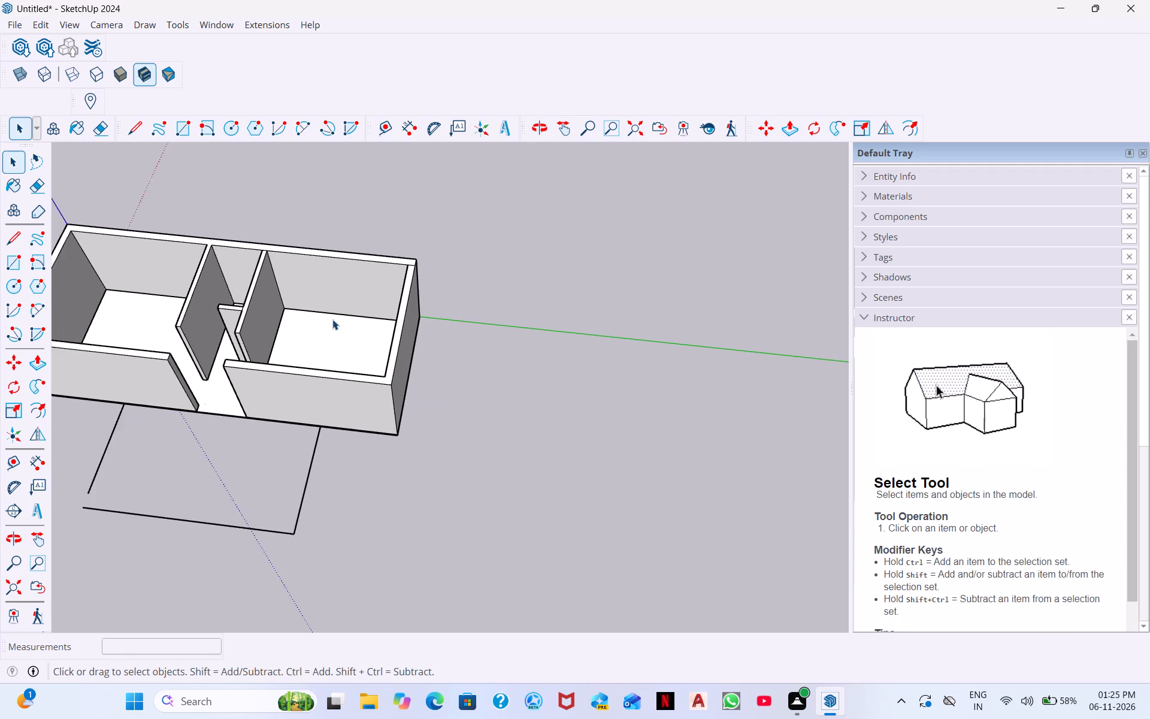
{"action": "scroll", "coordinate": [332, 319], "scroll_direction": "up", "scroll_amount": 8}
{"action": "scroll", "coordinate": [389, 326], "scroll_direction": "down", "scroll_amount": 3}
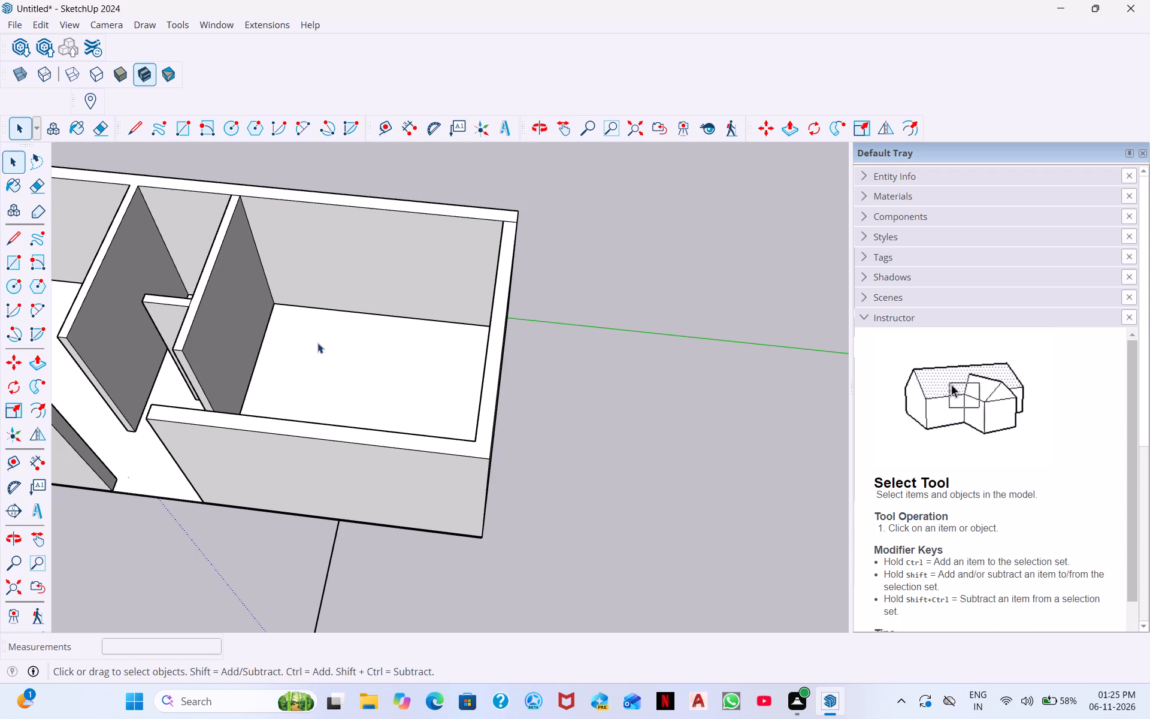
{"action": "middle_click_drag", "start_coordinate": [337, 371], "coordinate": [249, 368]}
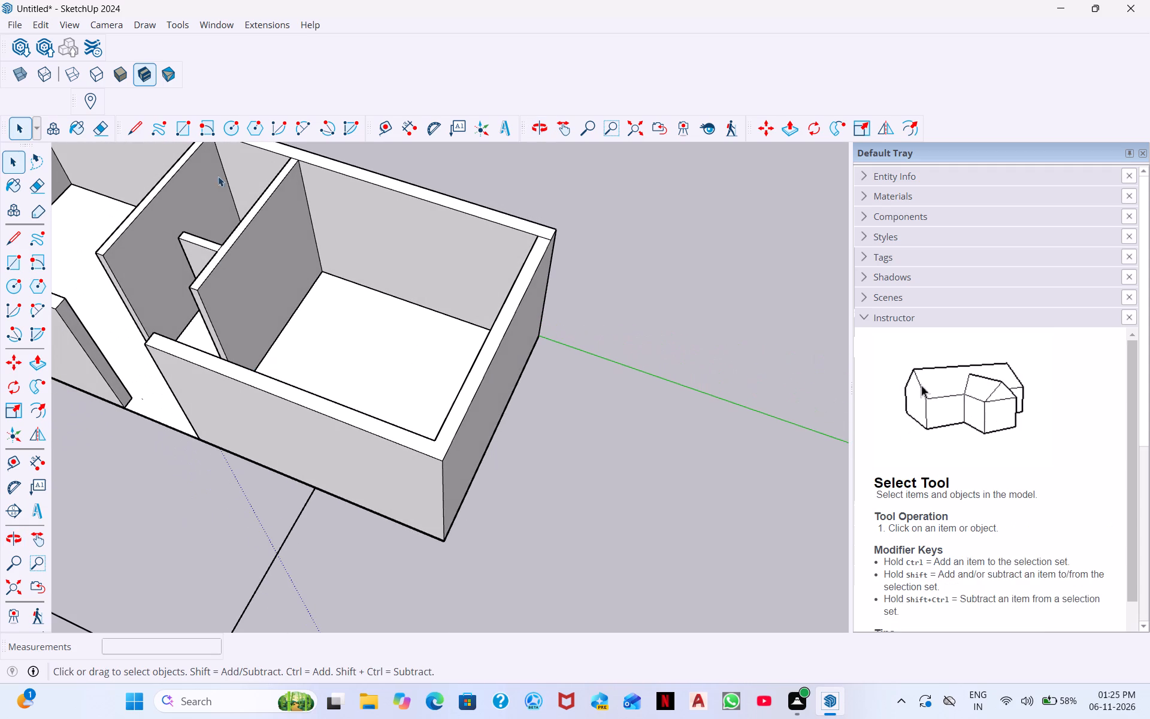
Open 3D Warehouse and replace the earlier search with one for WALLS PANNELS.
{"action": "left_click", "coordinate": [25, 54]}
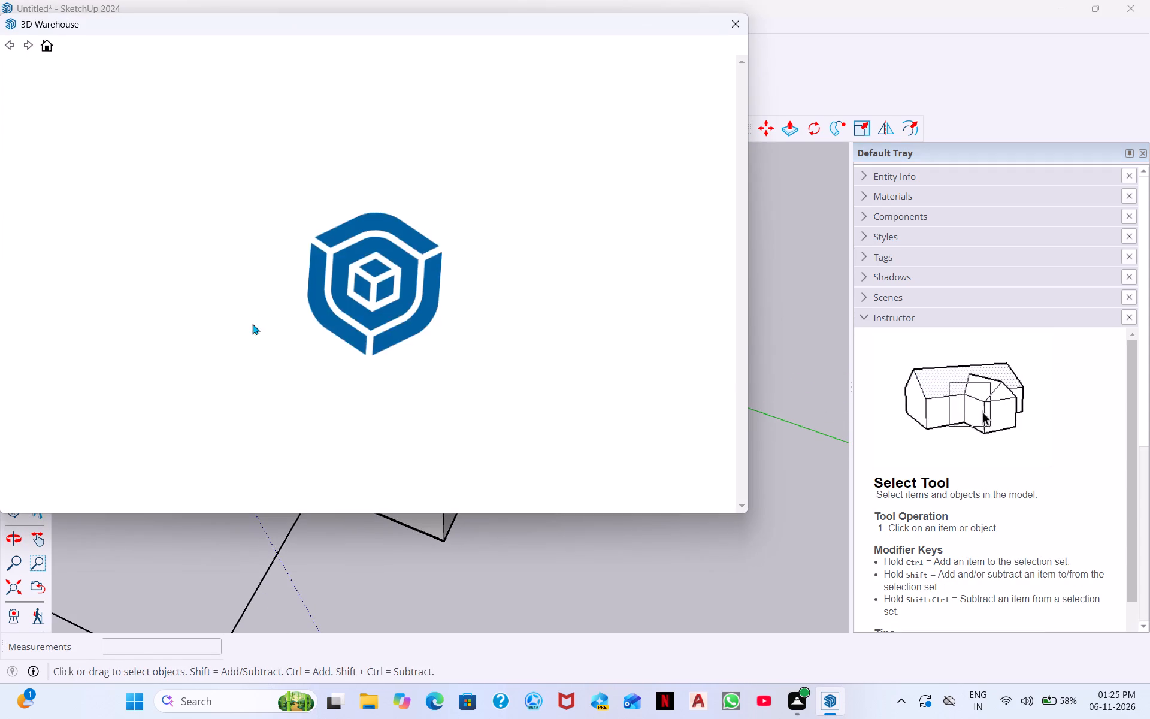
{"action": "left_click_drag", "start_coordinate": [241, 78], "coordinate": [162, 72]}
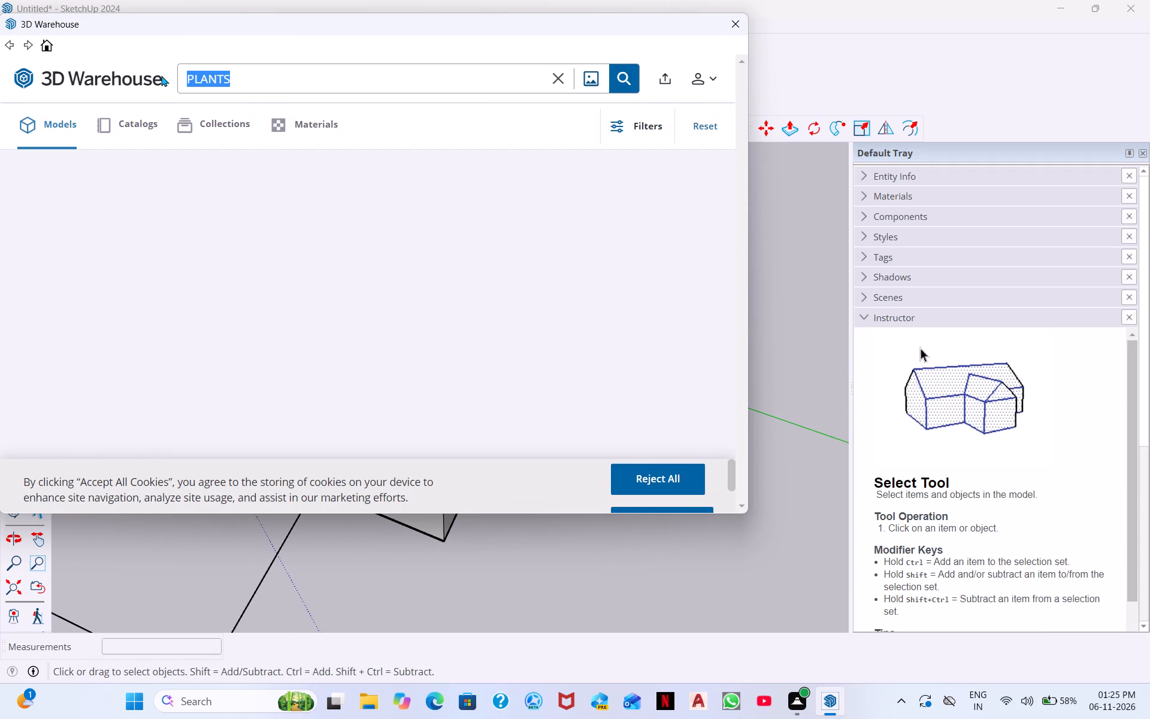
{"action": "key", "text": "BackSpace"}
{"action": "type", "text": "WALLS"}
{"action": "key", "text": "space"}
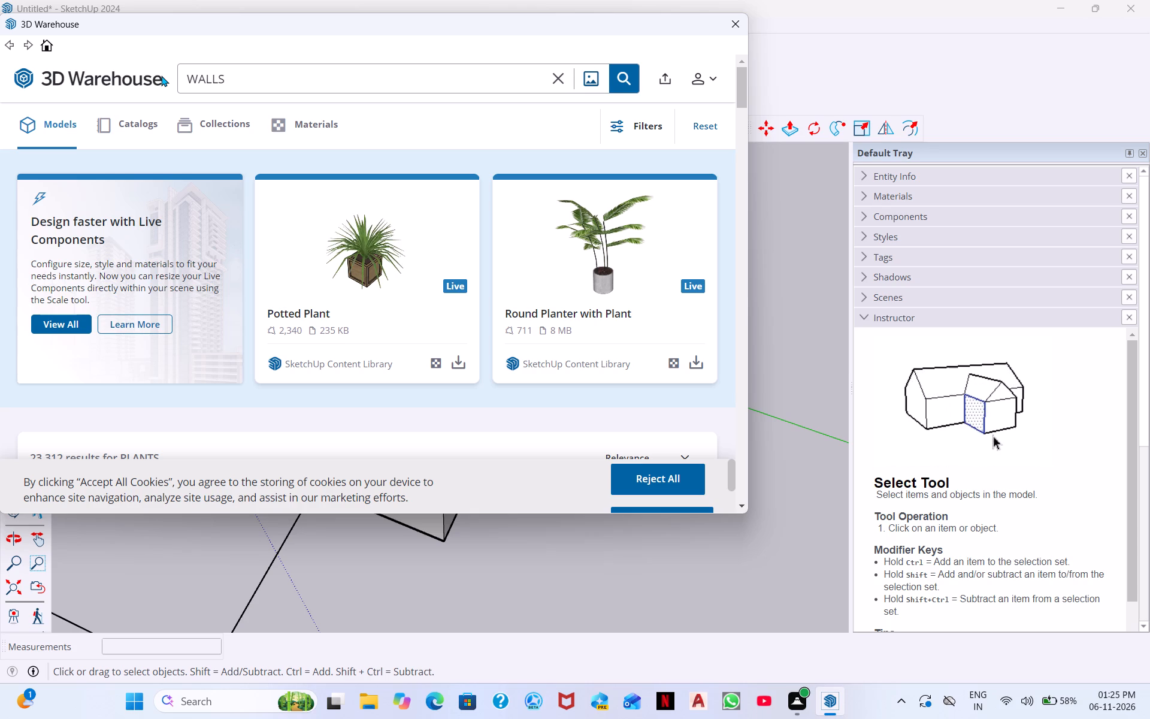
{"action": "type", "text": "PANNELS"}
{"action": "key", "text": "Return"}
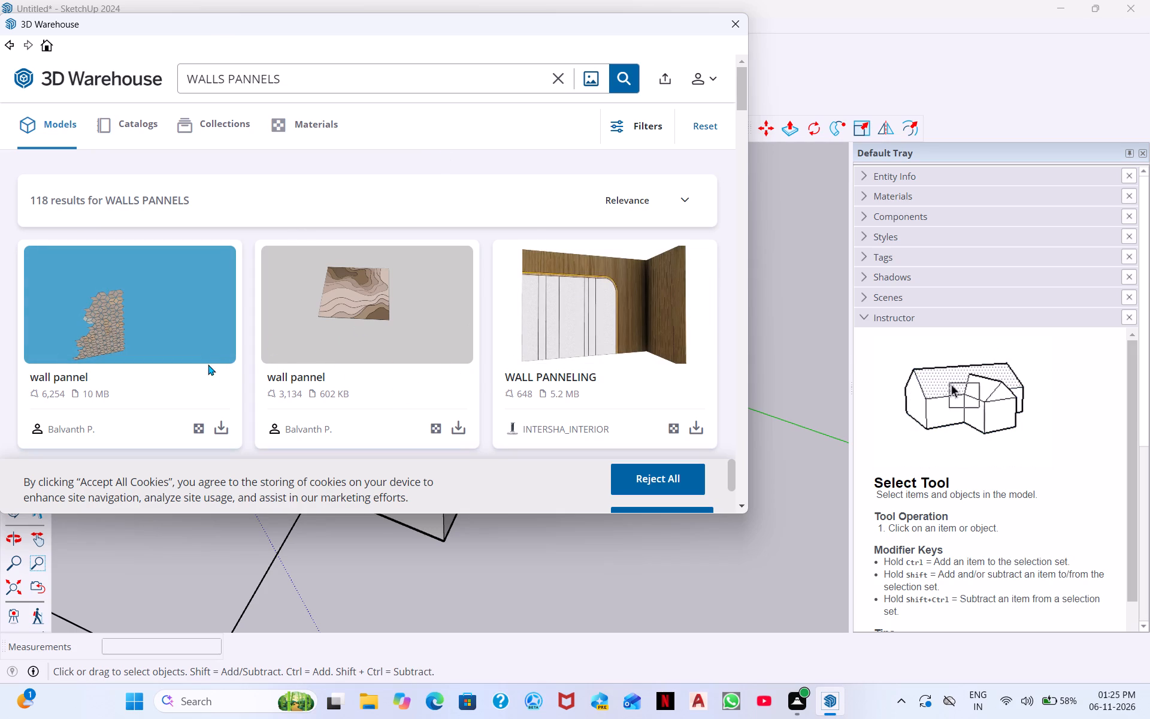
Download the 72 KB Wall Pannel model with wooden slats into the HOME MATERIAL folder, keeping the suggested file name.
{"action": "scroll", "coordinate": [207, 365], "scroll_direction": "down", "scroll_amount": 2}
{"action": "scroll", "coordinate": [314, 370], "scroll_direction": "down", "scroll_amount": 1}
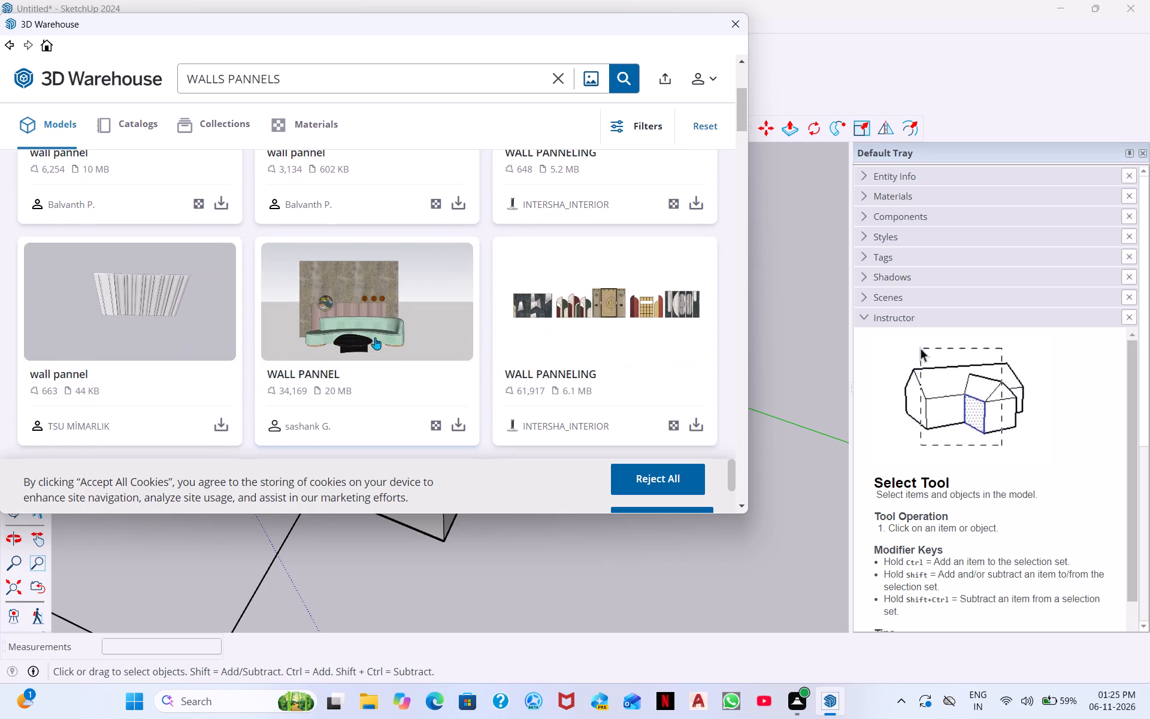
{"action": "scroll", "coordinate": [488, 298], "scroll_direction": "up", "scroll_amount": 2}
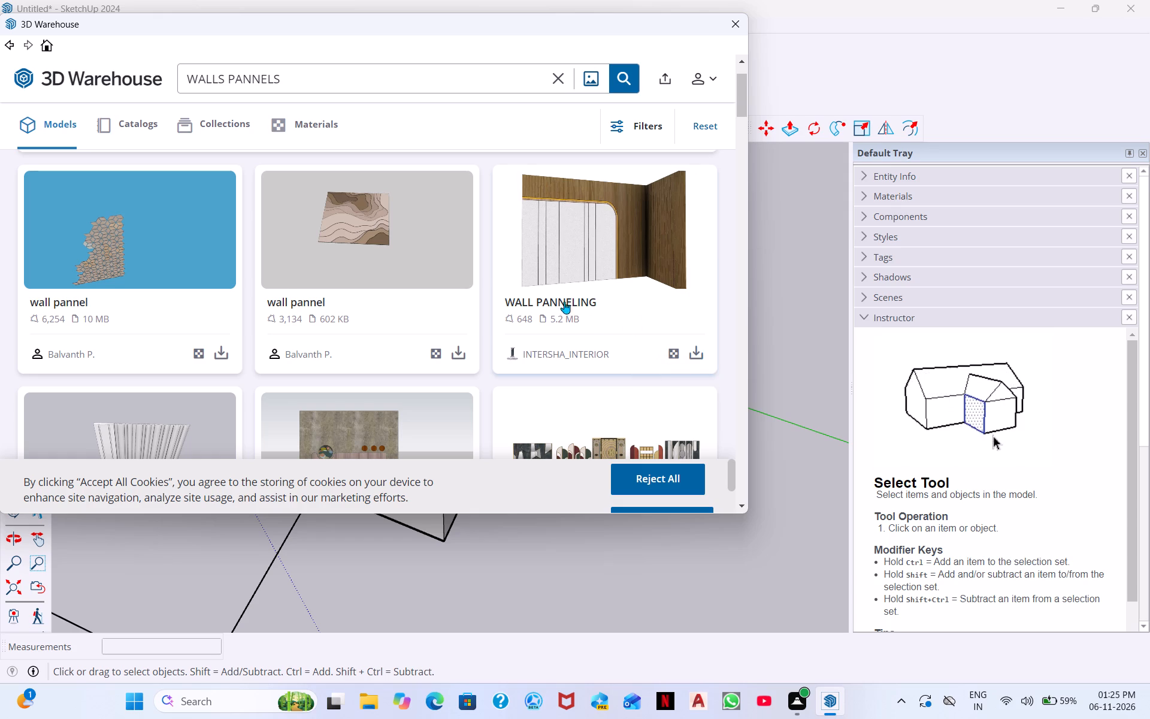
{"action": "scroll", "coordinate": [546, 295], "scroll_direction": "down", "scroll_amount": 5}
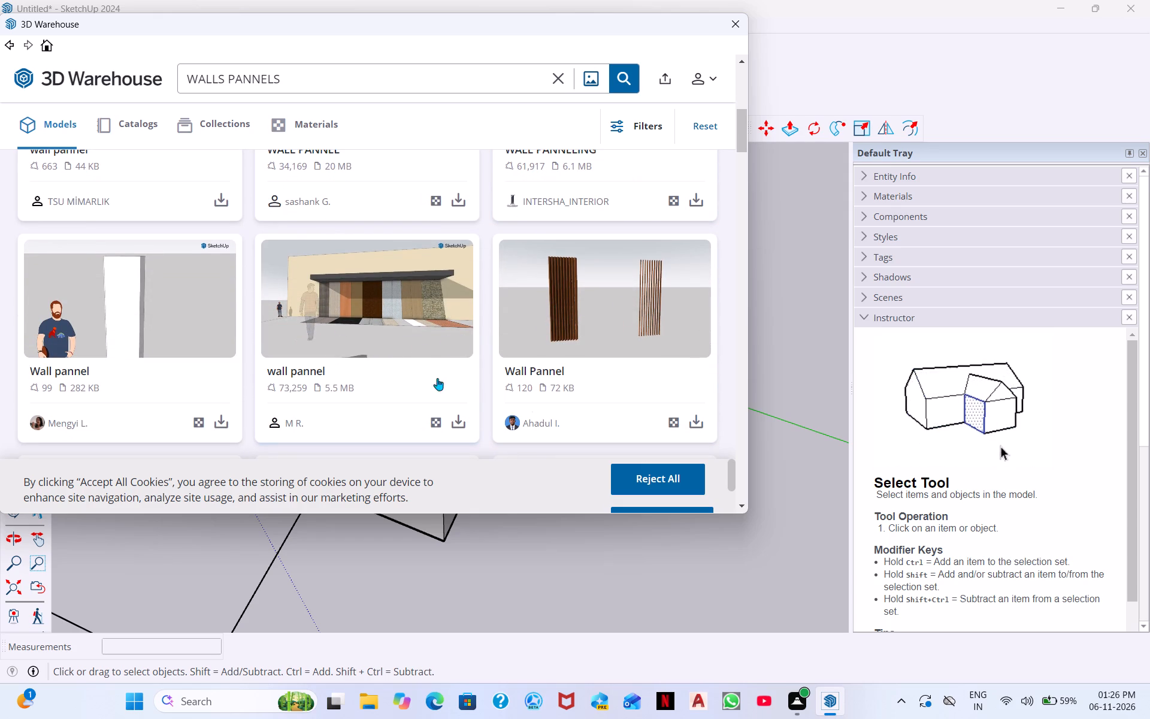
{"action": "left_click", "coordinate": [698, 419]}
{"action": "left_click", "coordinate": [373, 286]}
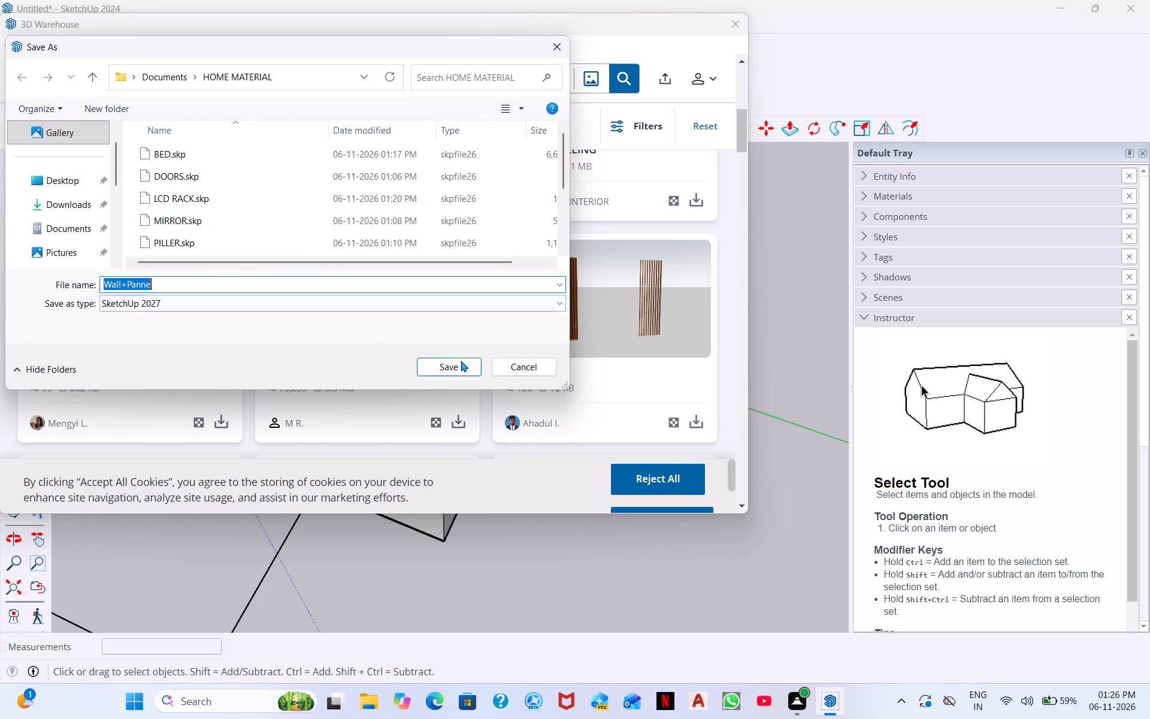
{"action": "double_click", "coordinate": [456, 370]}
Download the 579 KB 3D WALL PANNEL model by SKETCHUPGURUS into the HOME MATERIAL folder, keeping the suggested file name DECORATIVE+WALL+PARTITION.
{"action": "scroll", "coordinate": [335, 337], "scroll_direction": "down", "scroll_amount": 5}
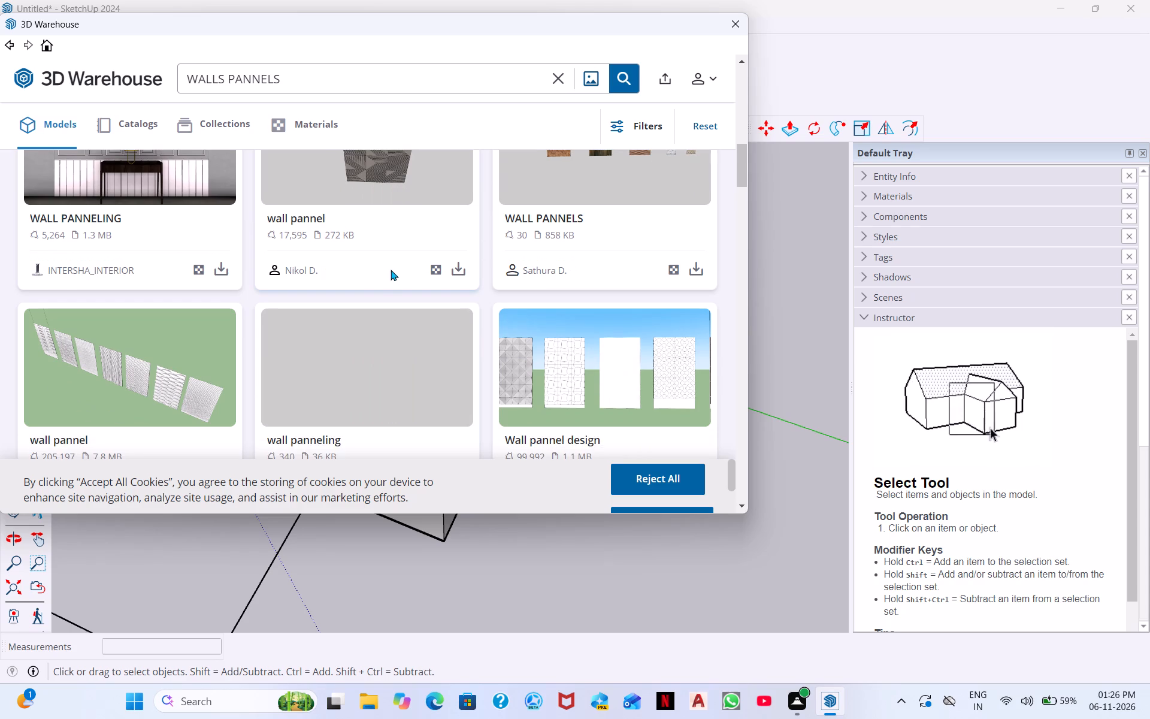
{"action": "scroll", "coordinate": [380, 286], "scroll_direction": "down", "scroll_amount": 3}
{"action": "scroll", "coordinate": [310, 285], "scroll_direction": "down", "scroll_amount": 3}
{"action": "scroll", "coordinate": [395, 280], "scroll_direction": "down", "scroll_amount": 2}
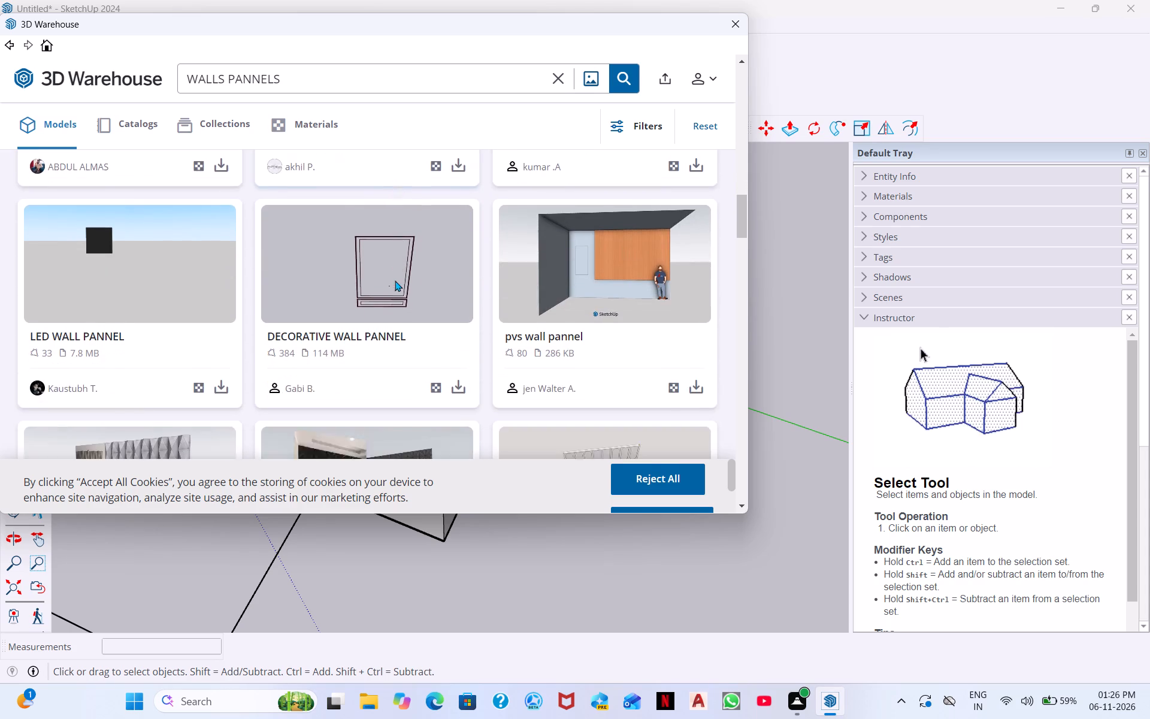
{"action": "scroll", "coordinate": [395, 282], "scroll_direction": "down", "scroll_amount": 4}
{"action": "scroll", "coordinate": [217, 302], "scroll_direction": "down", "scroll_amount": 2}
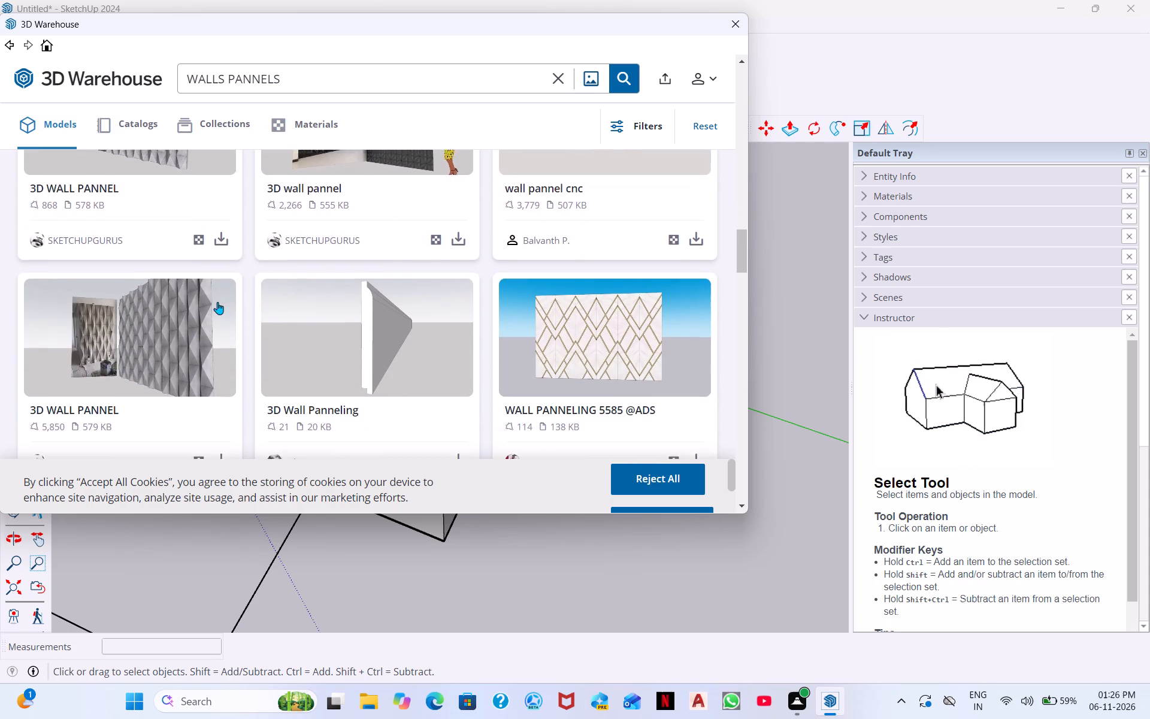
{"action": "scroll", "coordinate": [145, 260], "scroll_direction": "up", "scroll_amount": 4}
{"action": "scroll", "coordinate": [143, 276], "scroll_direction": "down", "scroll_amount": 3}
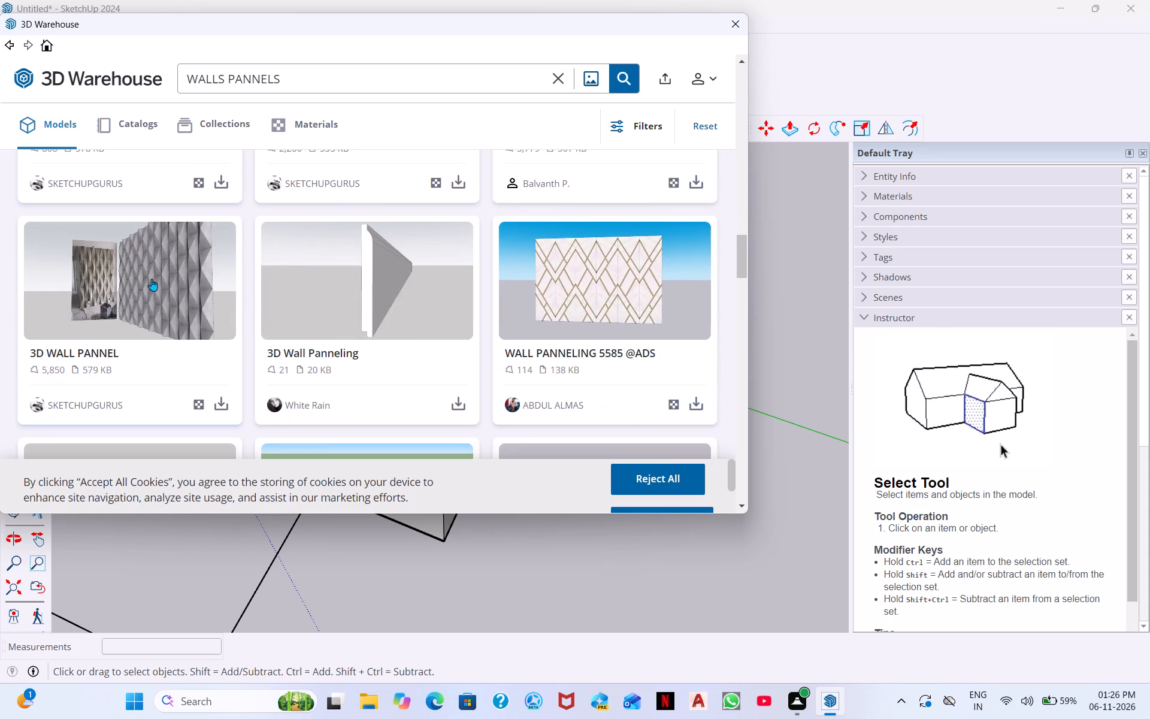
{"action": "scroll", "coordinate": [160, 282], "scroll_direction": "down", "scroll_amount": 2}
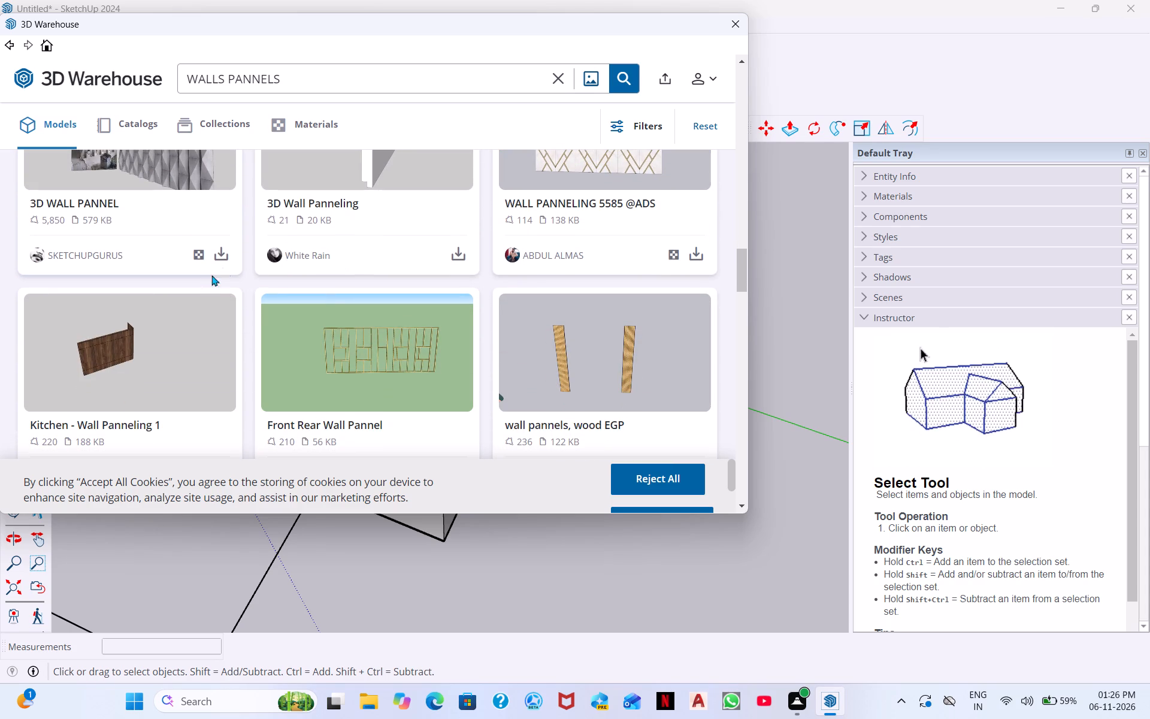
{"action": "scroll", "coordinate": [419, 249], "scroll_direction": "down", "scroll_amount": 3}
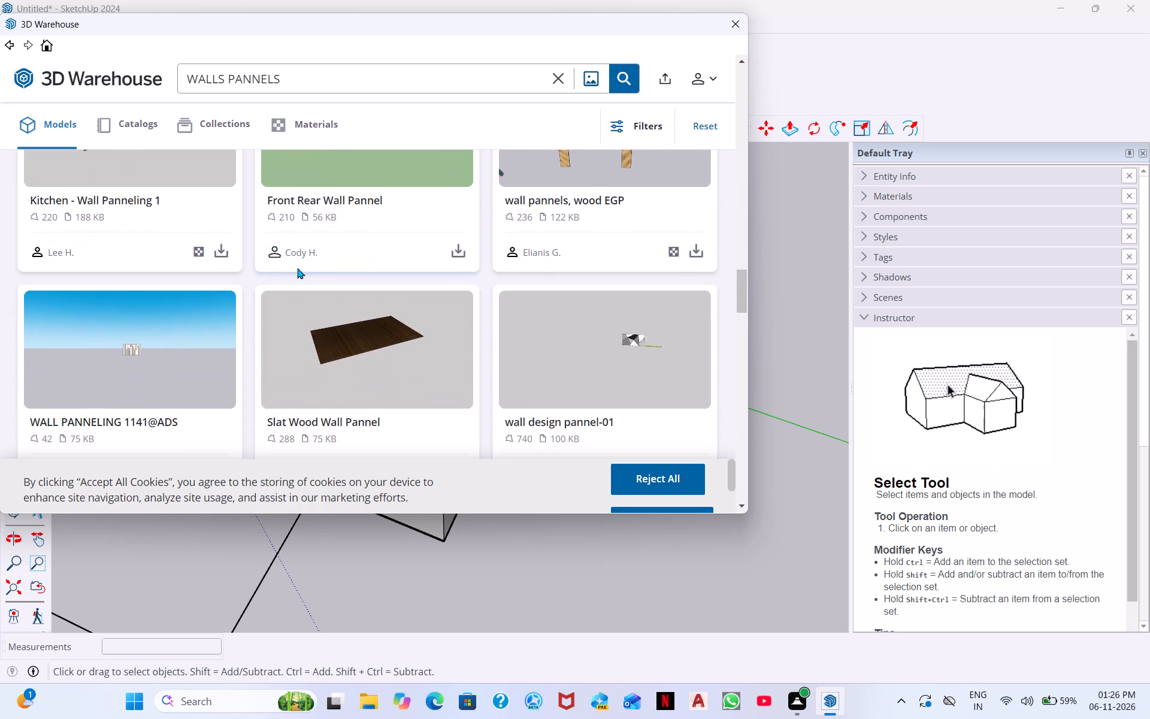
{"action": "scroll", "coordinate": [99, 291], "scroll_direction": "up", "scroll_amount": 4}
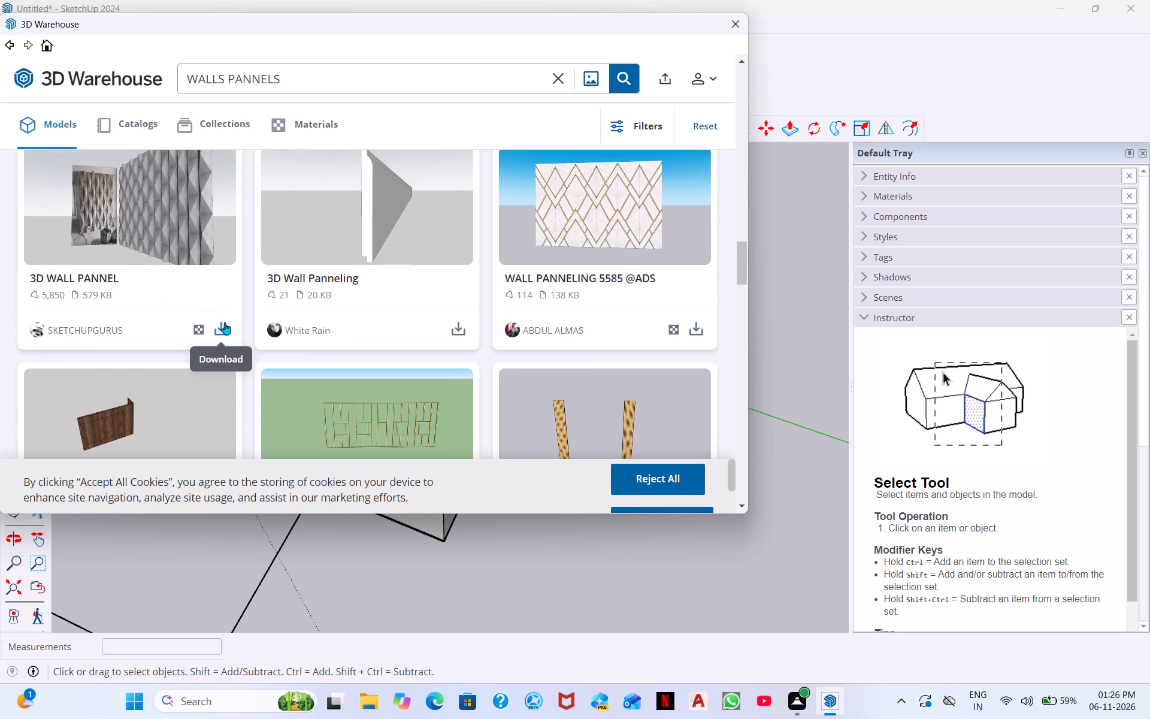
{"action": "left_click", "coordinate": [225, 322]}
{"action": "left_click", "coordinate": [401, 283]}
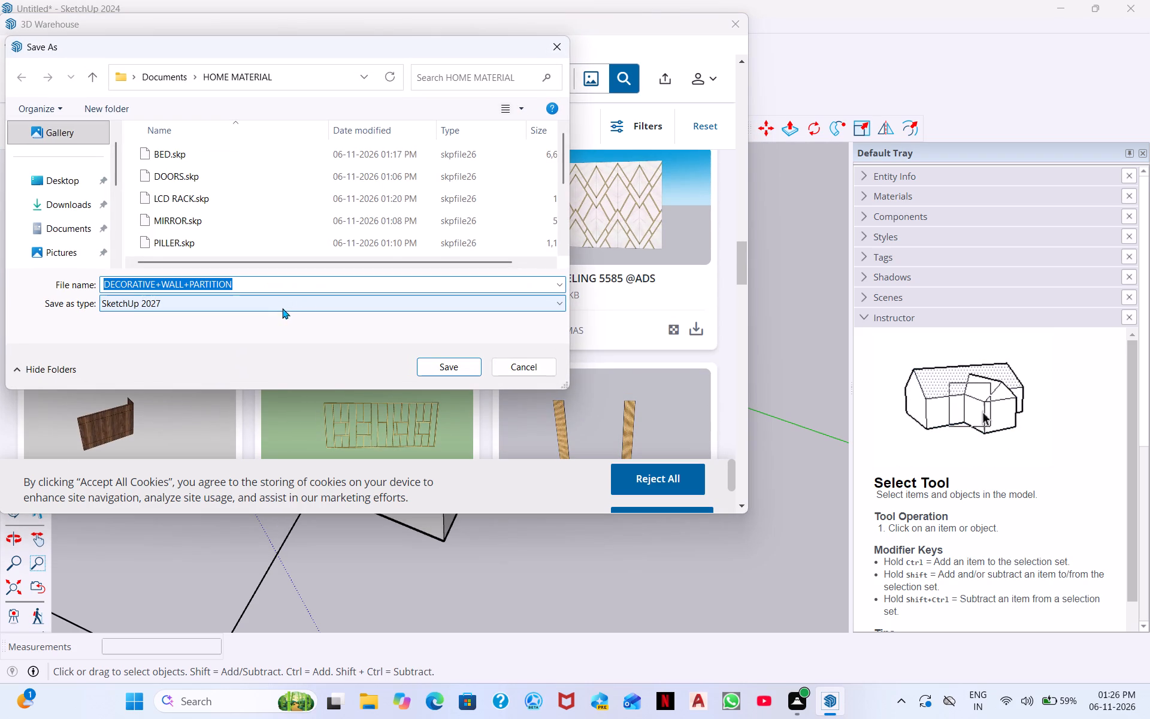
{"action": "left_click", "coordinate": [454, 369]}
Look through the remaining WALLS PANNELS results for further wall panel models and close 3D Warehouse.
{"action": "scroll", "coordinate": [444, 215], "scroll_direction": "down", "scroll_amount": 4}
{"action": "scroll", "coordinate": [526, 228], "scroll_direction": "down", "scroll_amount": 6}
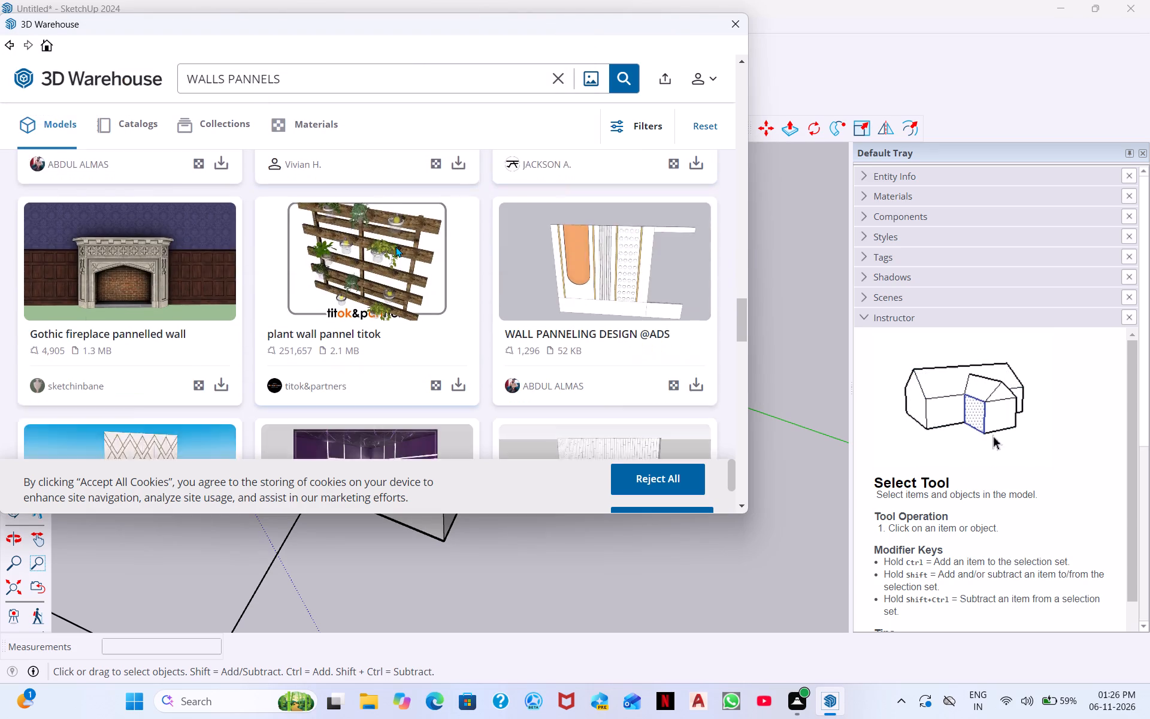
{"action": "scroll", "coordinate": [244, 241], "scroll_direction": "up", "scroll_amount": 4}
{"action": "scroll", "coordinate": [262, 220], "scroll_direction": "down", "scroll_amount": 4}
{"action": "scroll", "coordinate": [441, 232], "scroll_direction": "down", "scroll_amount": 3}
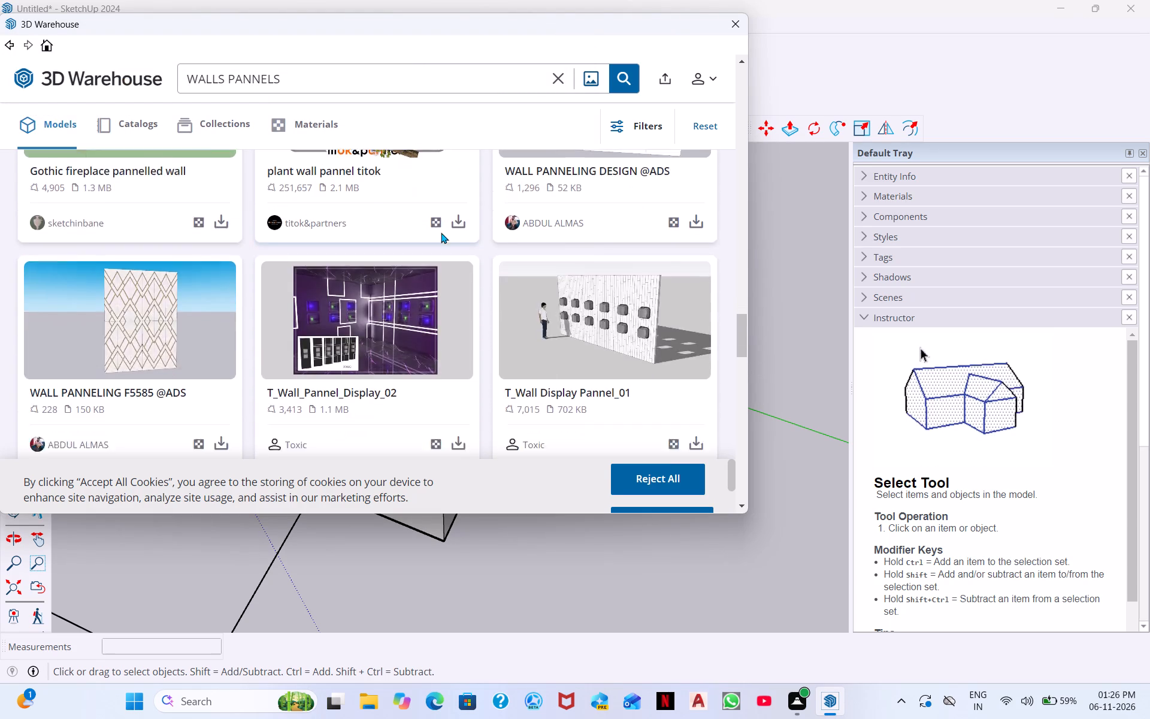
{"action": "scroll", "coordinate": [425, 237], "scroll_direction": "down", "scroll_amount": 4}
{"action": "scroll", "coordinate": [536, 238], "scroll_direction": "down", "scroll_amount": 5}
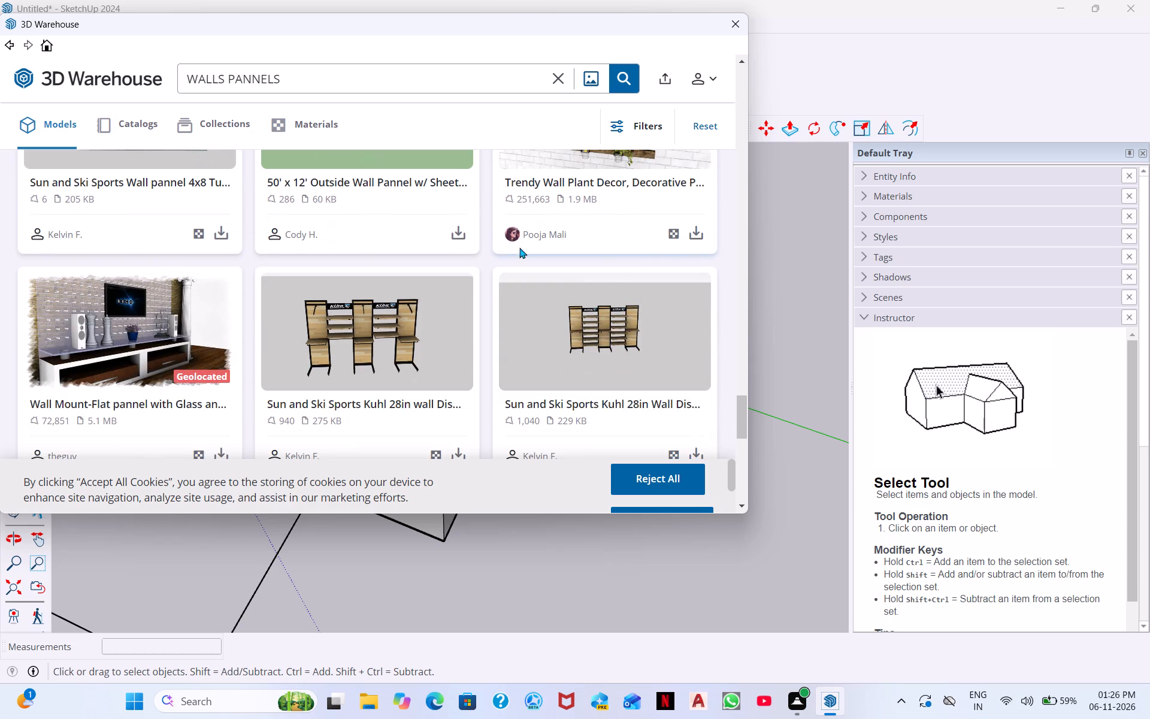
{"action": "scroll", "coordinate": [416, 259], "scroll_direction": "down", "scroll_amount": 3}
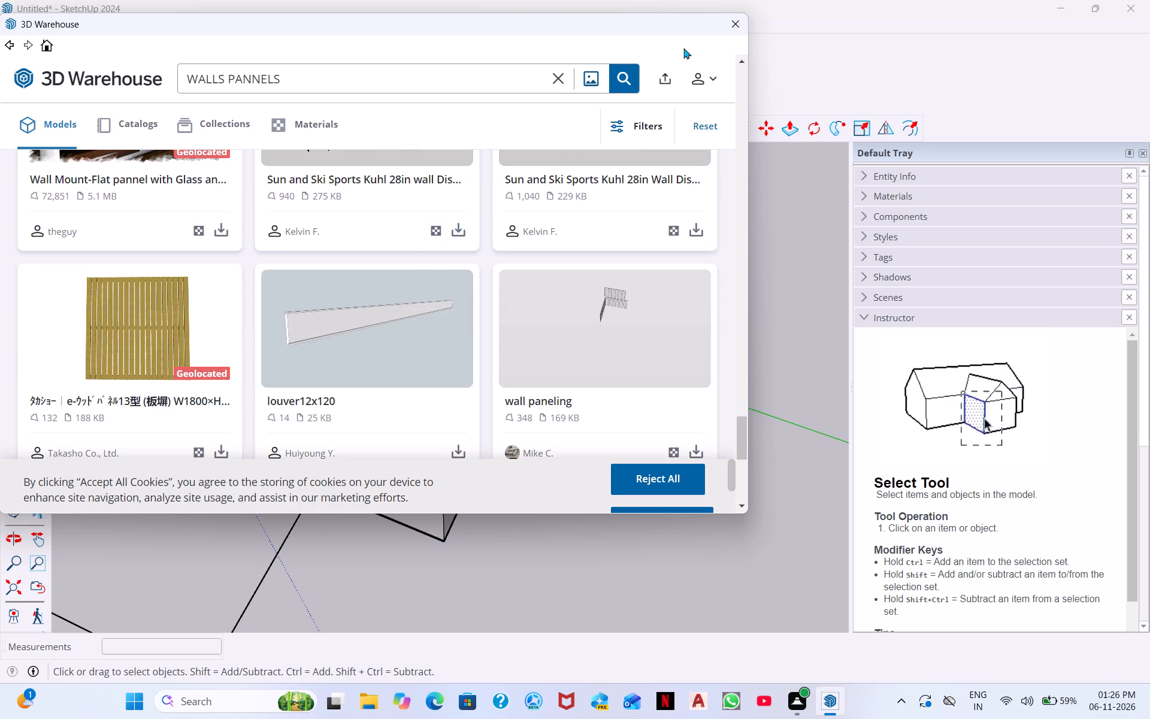
{"action": "left_click_drag", "start_coordinate": [343, 92], "coordinate": [217, 92]}
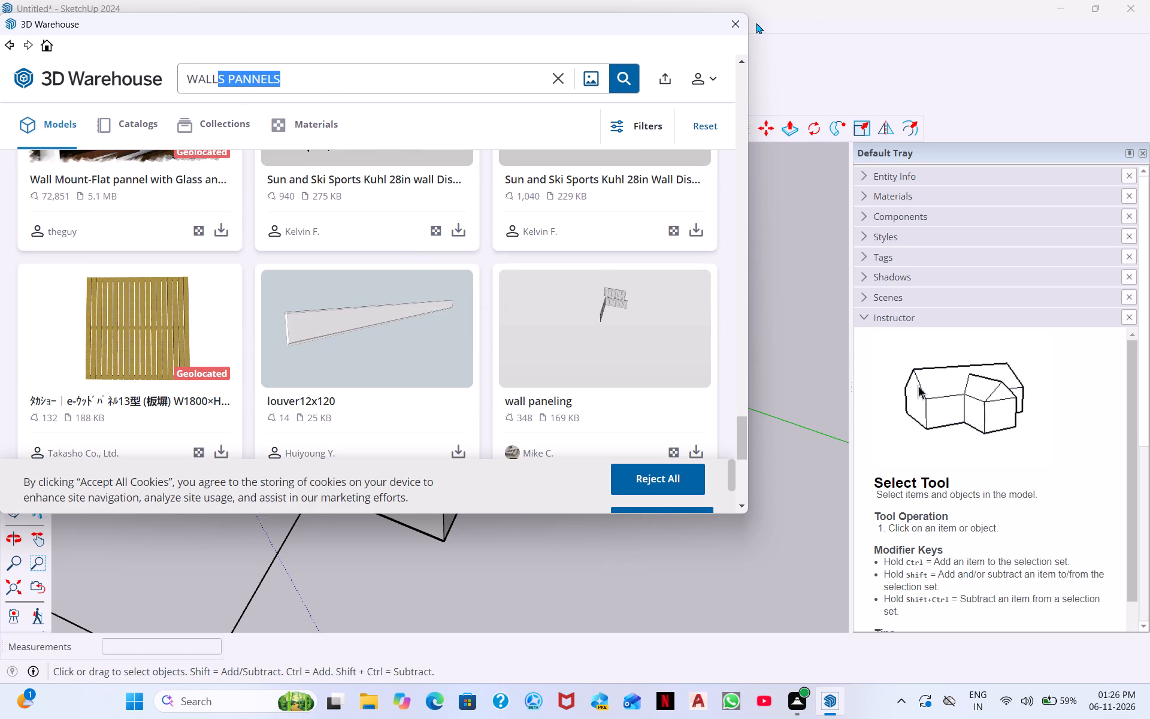
{"action": "left_click", "coordinate": [727, 25]}
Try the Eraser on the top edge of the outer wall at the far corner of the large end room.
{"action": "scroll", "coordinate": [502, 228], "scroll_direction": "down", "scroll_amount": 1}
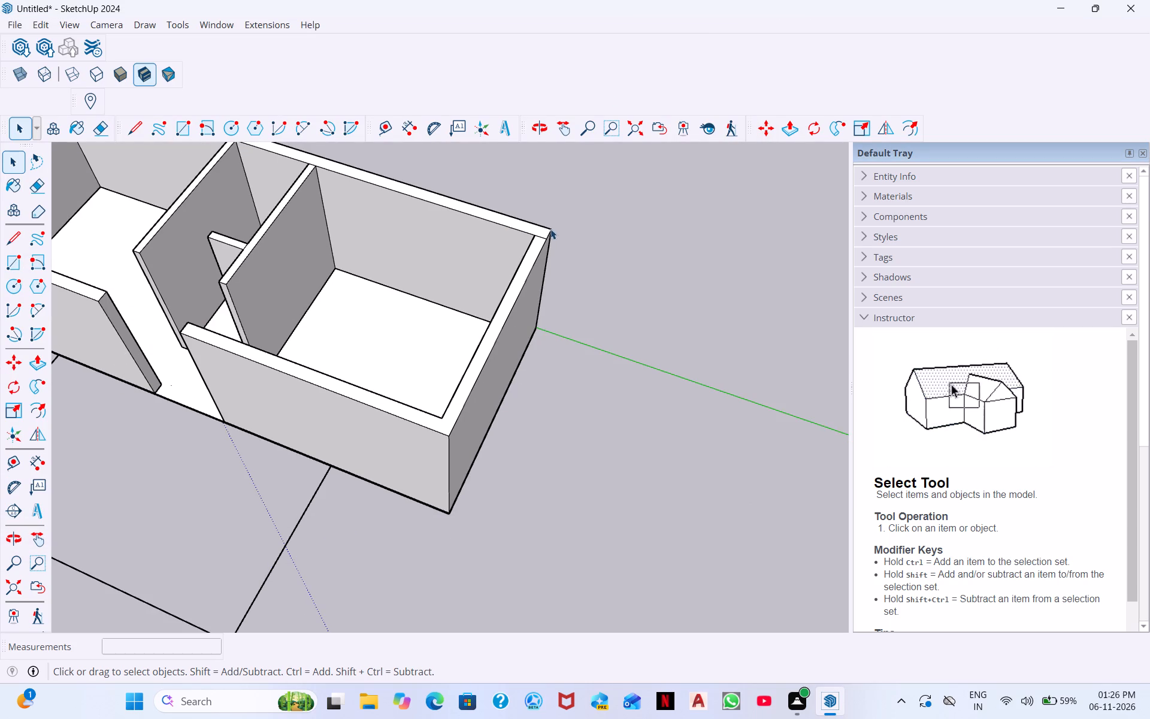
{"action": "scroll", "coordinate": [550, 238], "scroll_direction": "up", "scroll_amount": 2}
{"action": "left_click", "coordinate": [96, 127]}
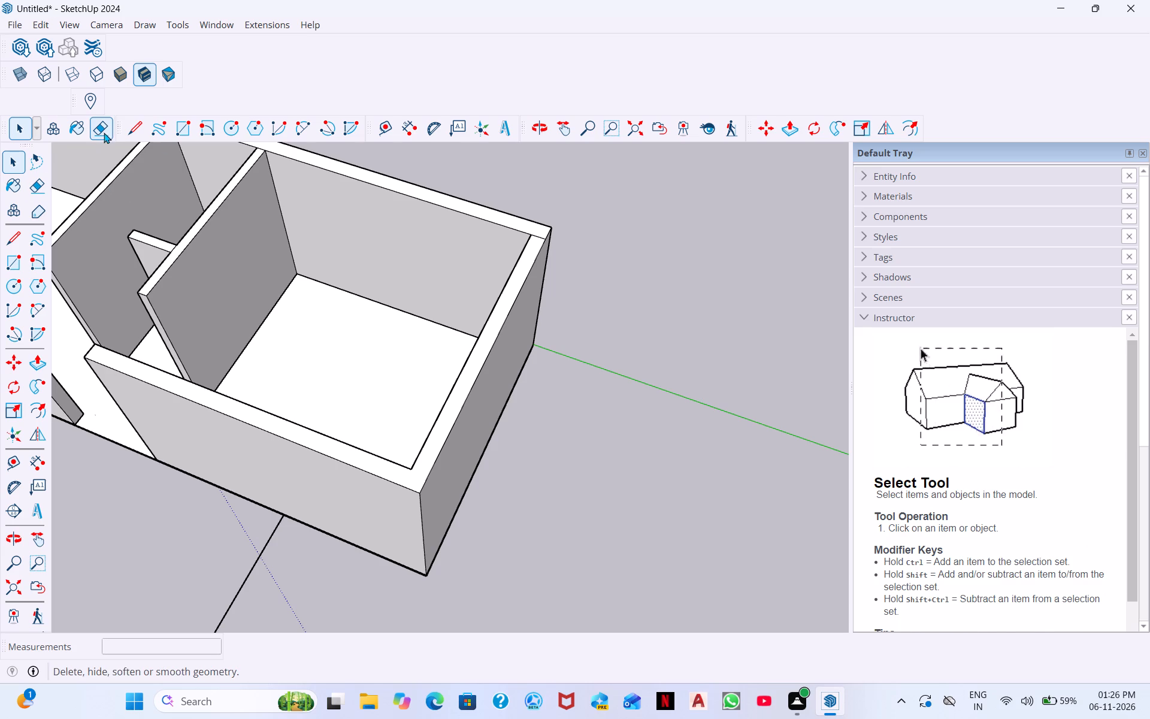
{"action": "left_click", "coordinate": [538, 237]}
Show the In Model materials and look through the list of available material collections.
{"action": "scroll", "coordinate": [611, 231], "scroll_direction": "down", "scroll_amount": 2}
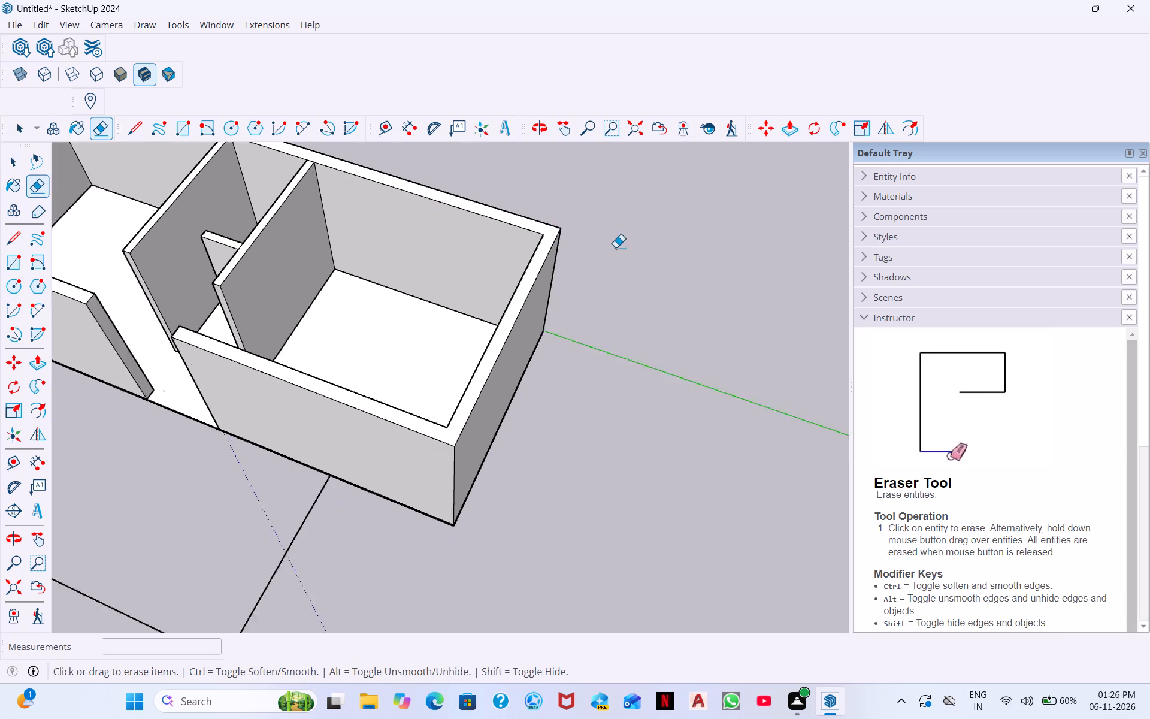
{"action": "scroll", "coordinate": [616, 247], "scroll_direction": "down", "scroll_amount": 1}
{"action": "middle_click_drag", "start_coordinate": [618, 289], "coordinate": [398, 200]}
{"action": "middle_click_drag", "start_coordinate": [552, 310], "coordinate": [486, 298]}
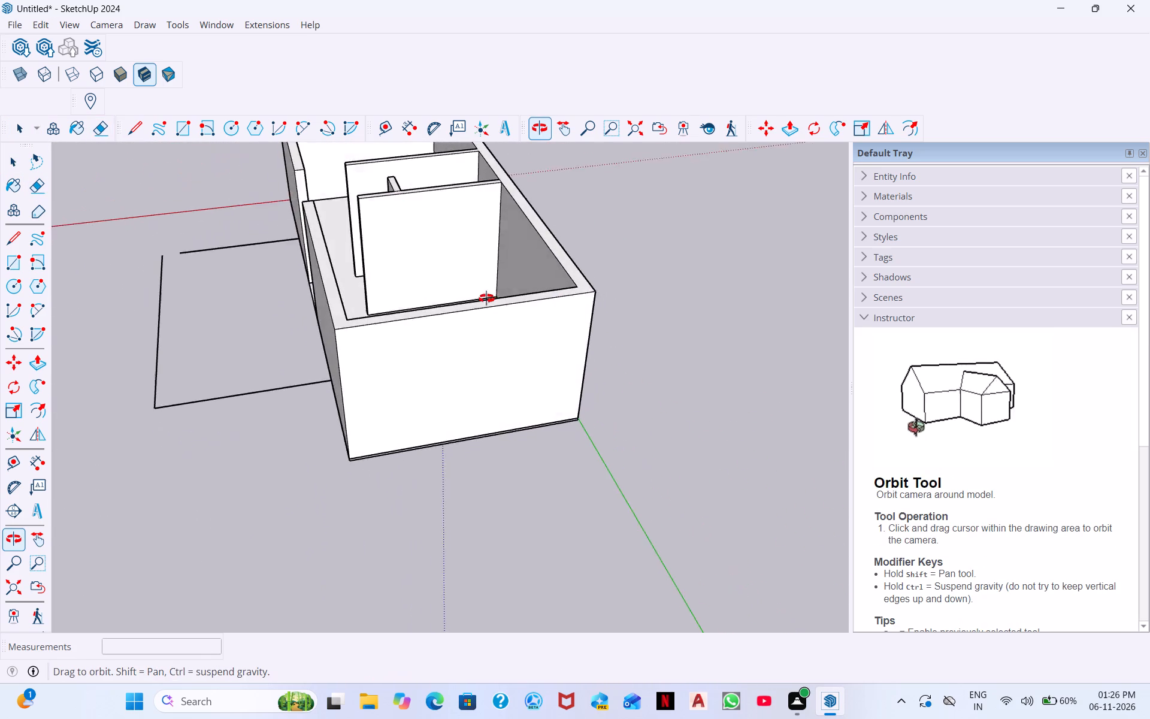
{"action": "middle_click_drag", "start_coordinate": [486, 298], "coordinate": [478, 279]}
{"action": "middle_click_drag", "start_coordinate": [410, 270], "coordinate": [506, 262]}
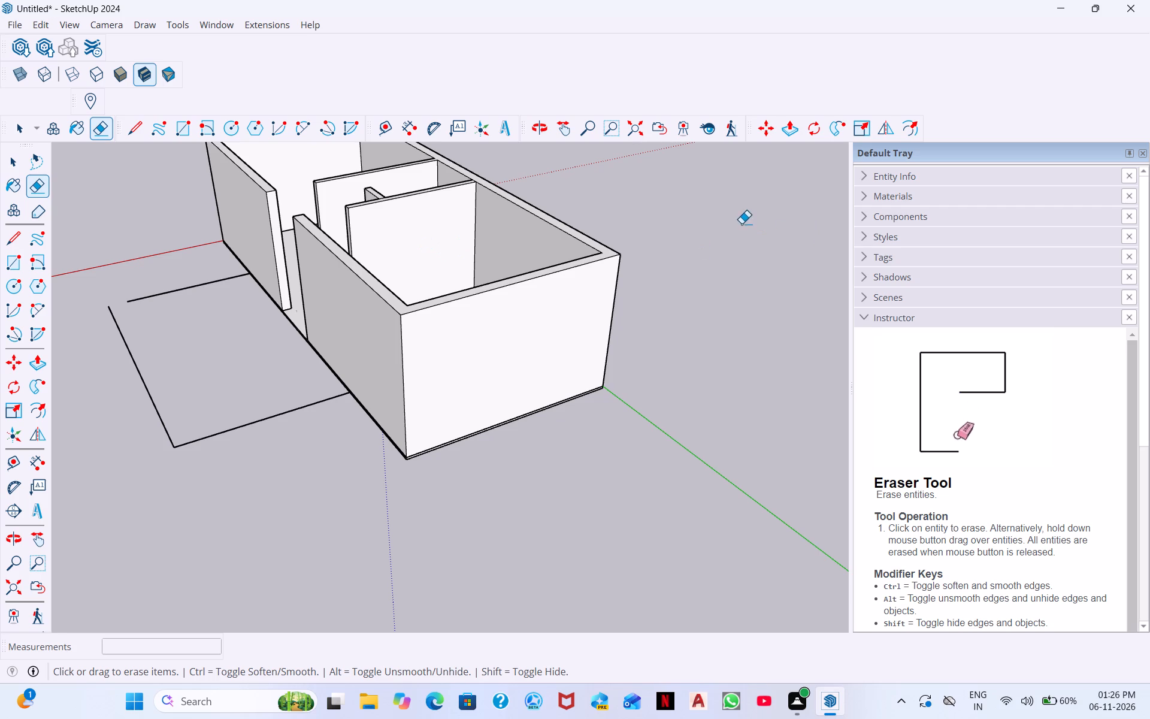
{"action": "left_click", "coordinate": [914, 203]}
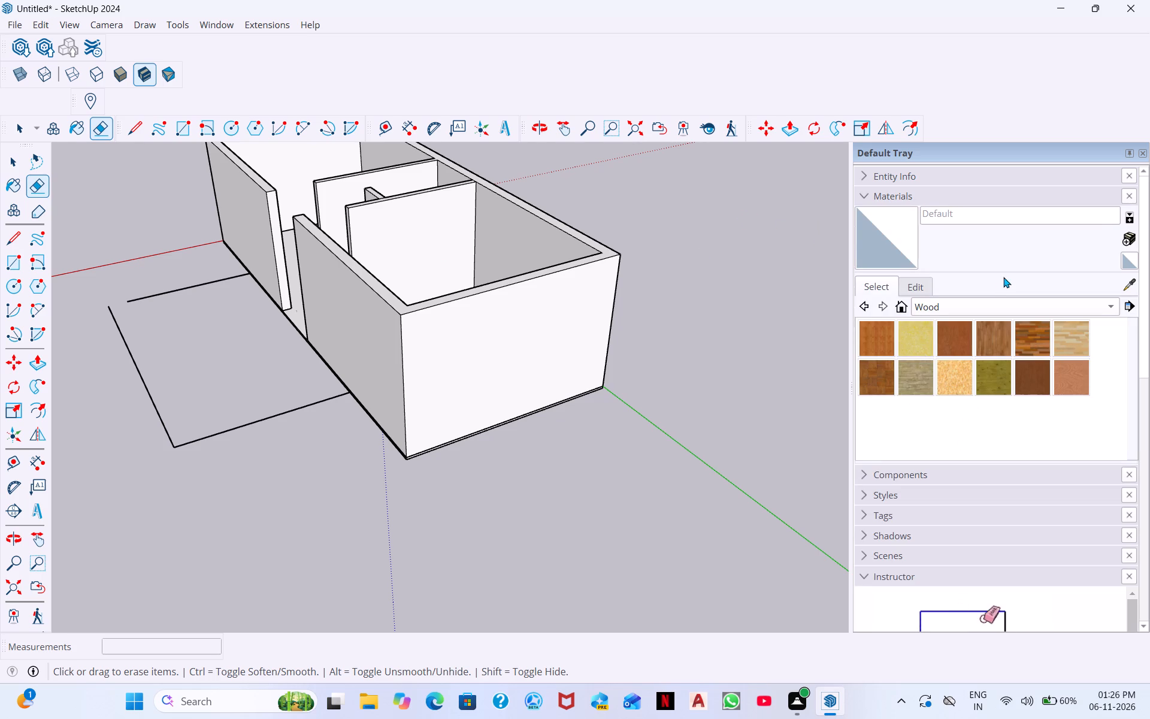
{"action": "left_click", "coordinate": [1085, 210]}
{"action": "left_click", "coordinate": [985, 230]}
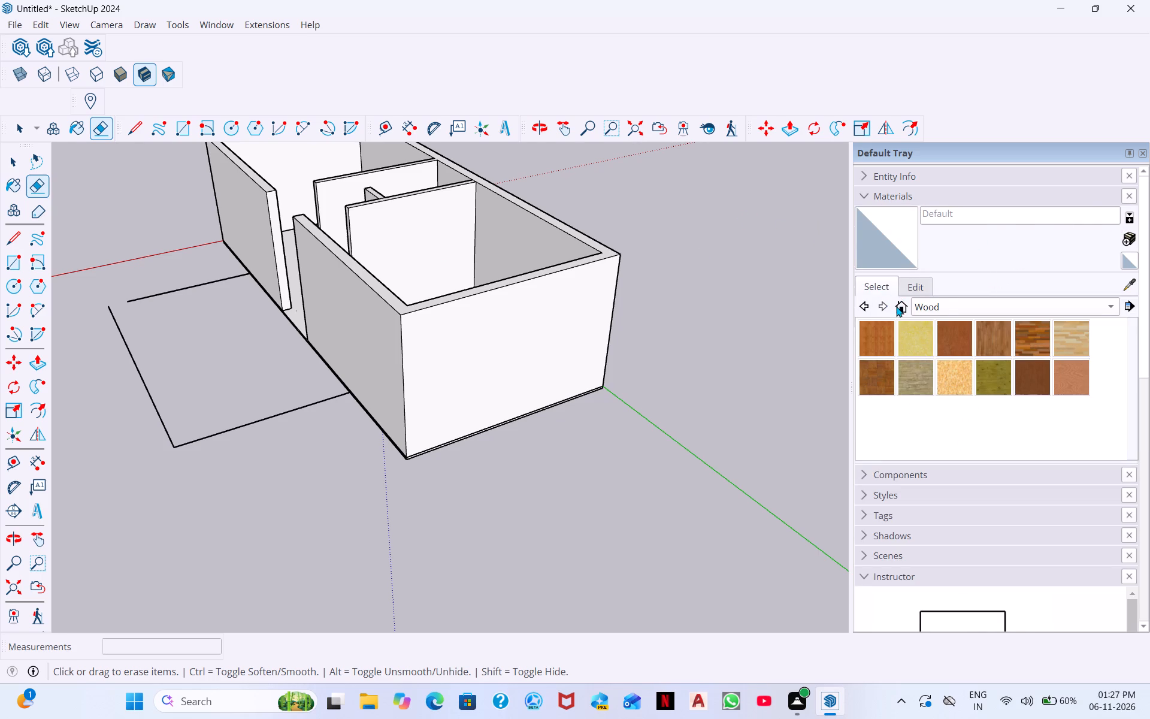
{"action": "left_click", "coordinate": [900, 306]}
{"action": "triple_click", "coordinate": [896, 307]}
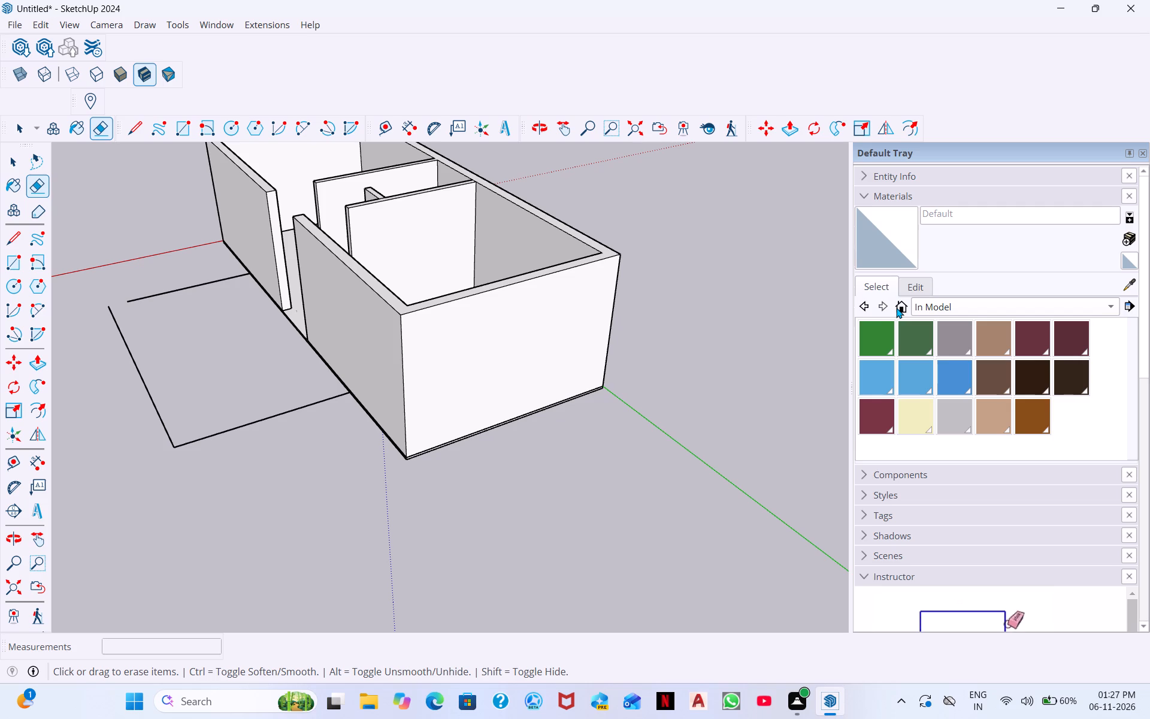
{"action": "left_click", "coordinate": [862, 308]}
{"action": "left_click", "coordinate": [891, 303]}
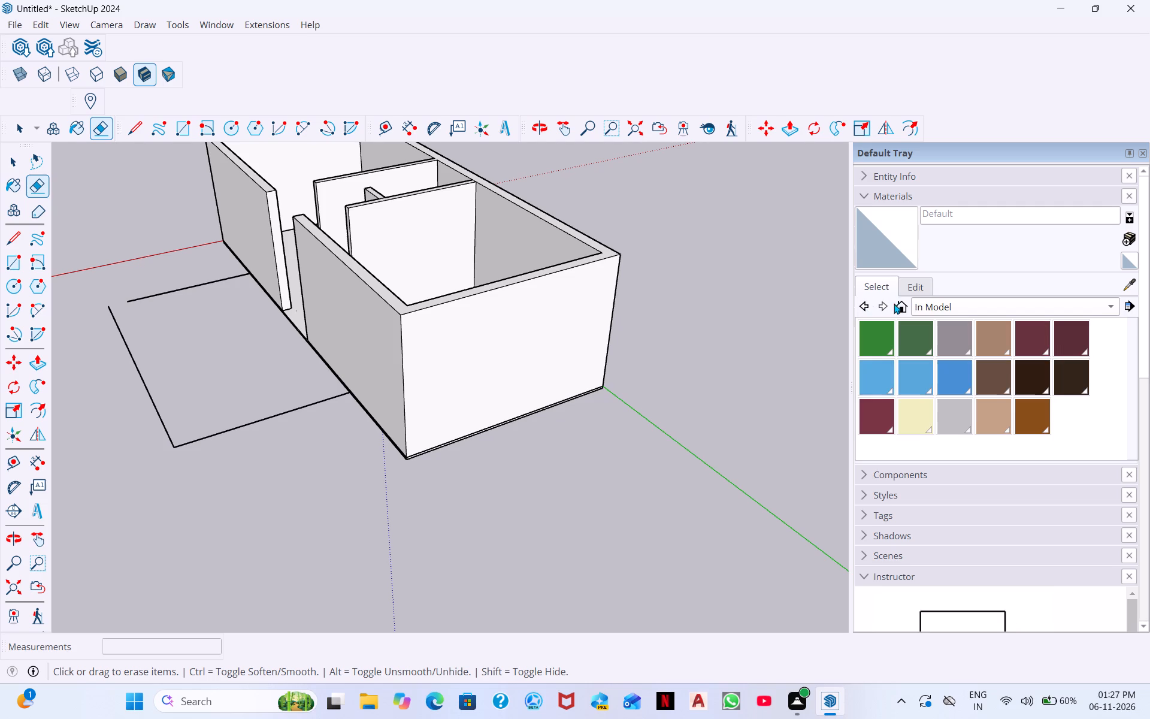
{"action": "double_click", "coordinate": [897, 303]}
{"action": "left_click", "coordinate": [1084, 311]}
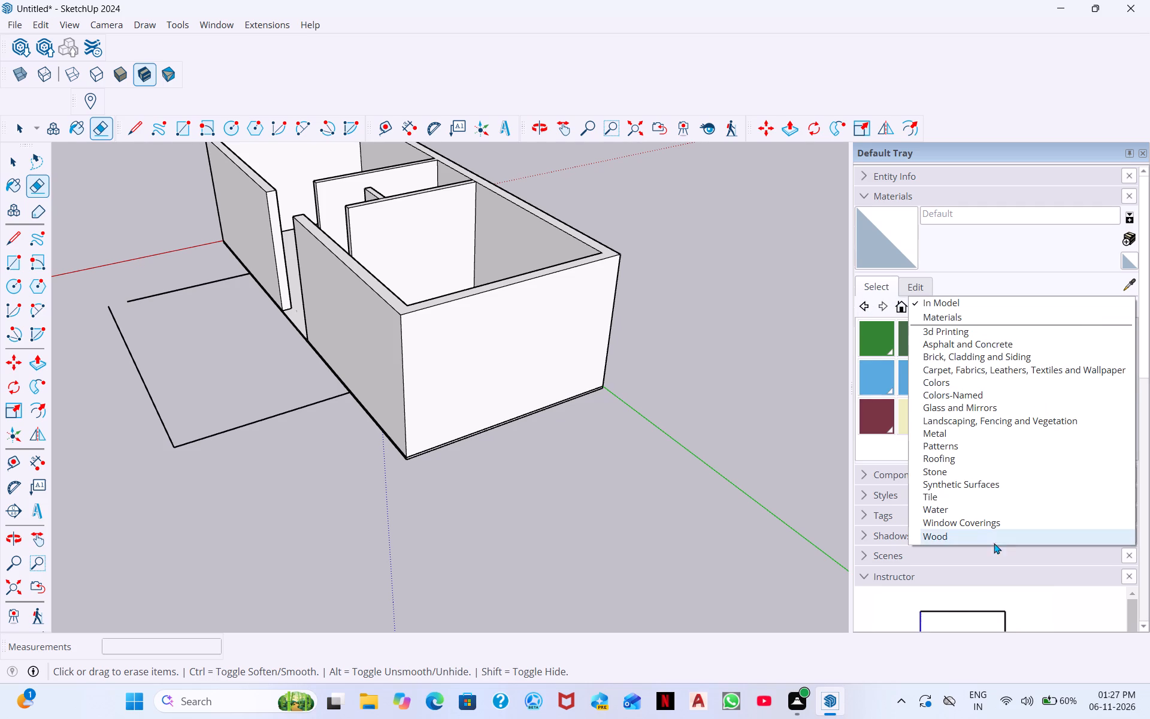
{"action": "scroll", "coordinate": [967, 497], "scroll_direction": "down", "scroll_amount": 6}
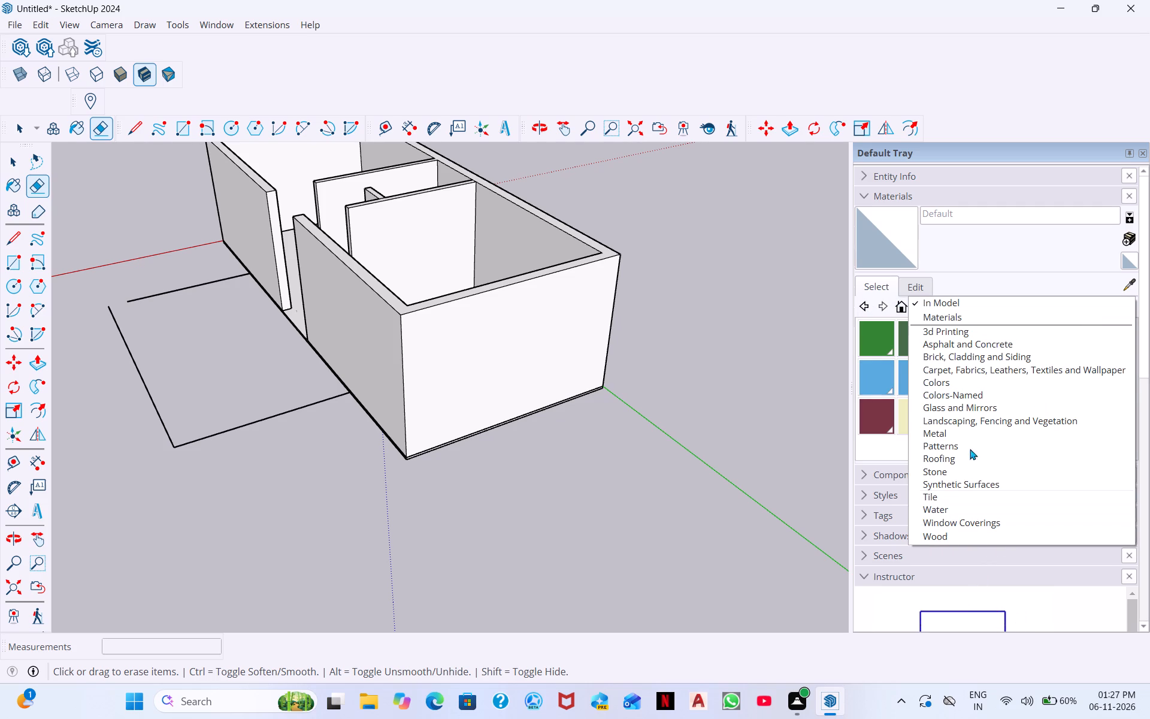
{"action": "left_click", "coordinate": [1025, 277]}
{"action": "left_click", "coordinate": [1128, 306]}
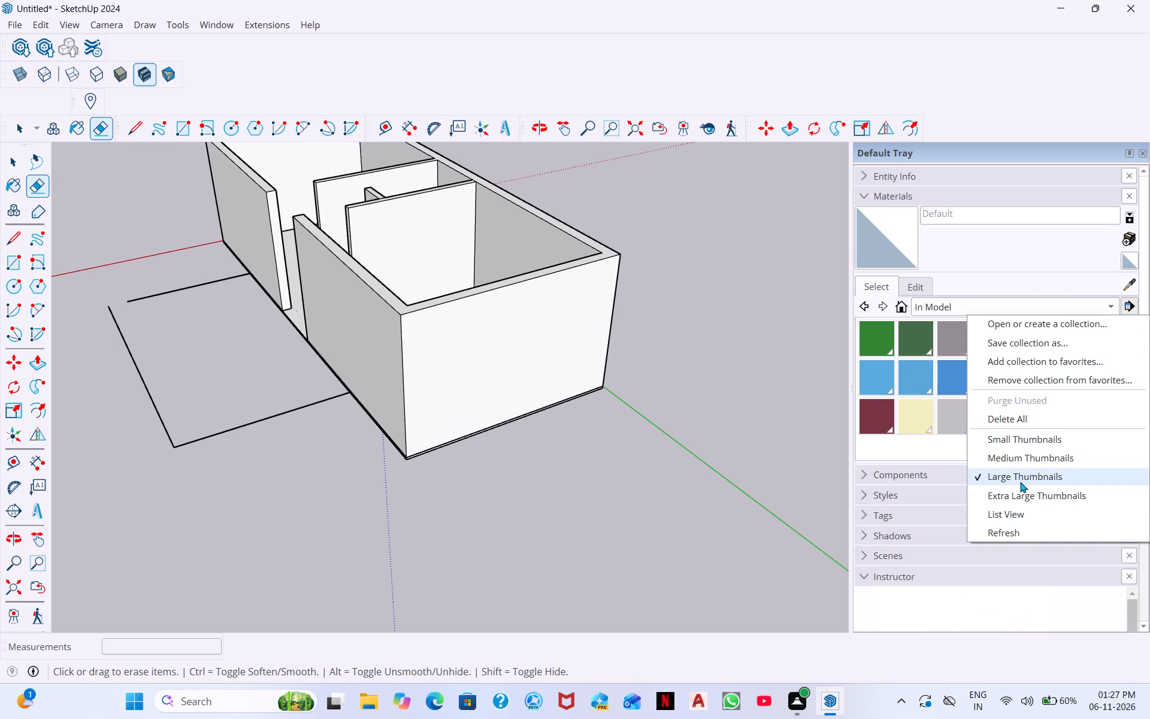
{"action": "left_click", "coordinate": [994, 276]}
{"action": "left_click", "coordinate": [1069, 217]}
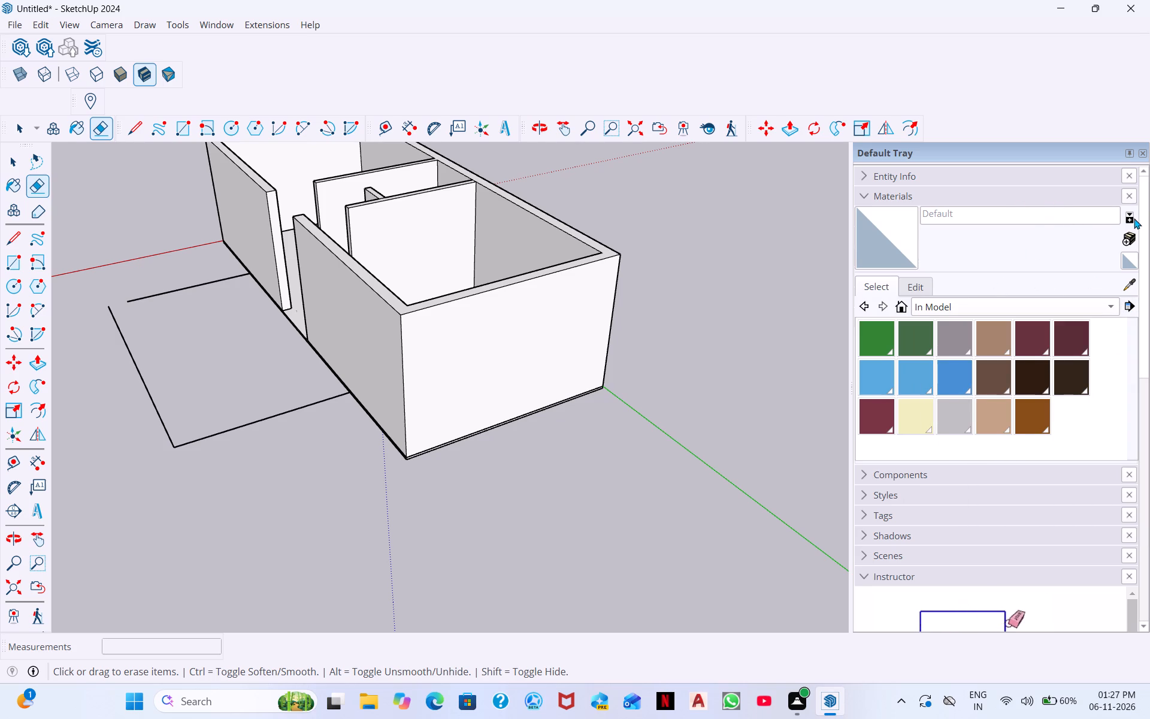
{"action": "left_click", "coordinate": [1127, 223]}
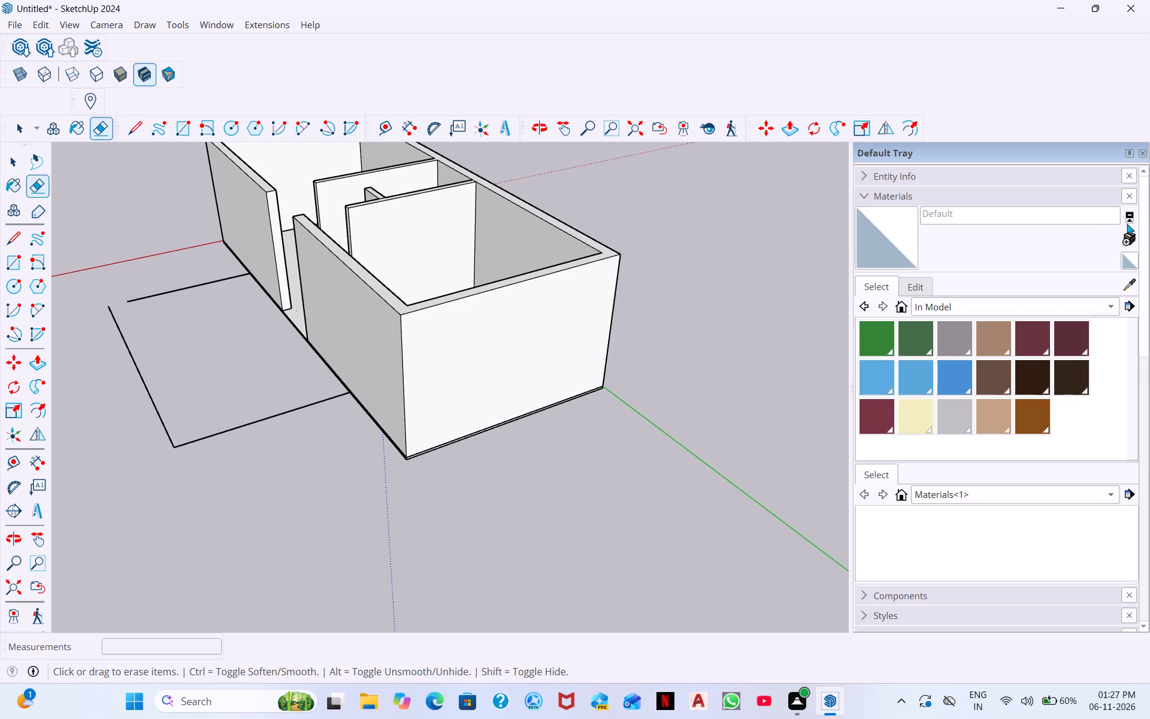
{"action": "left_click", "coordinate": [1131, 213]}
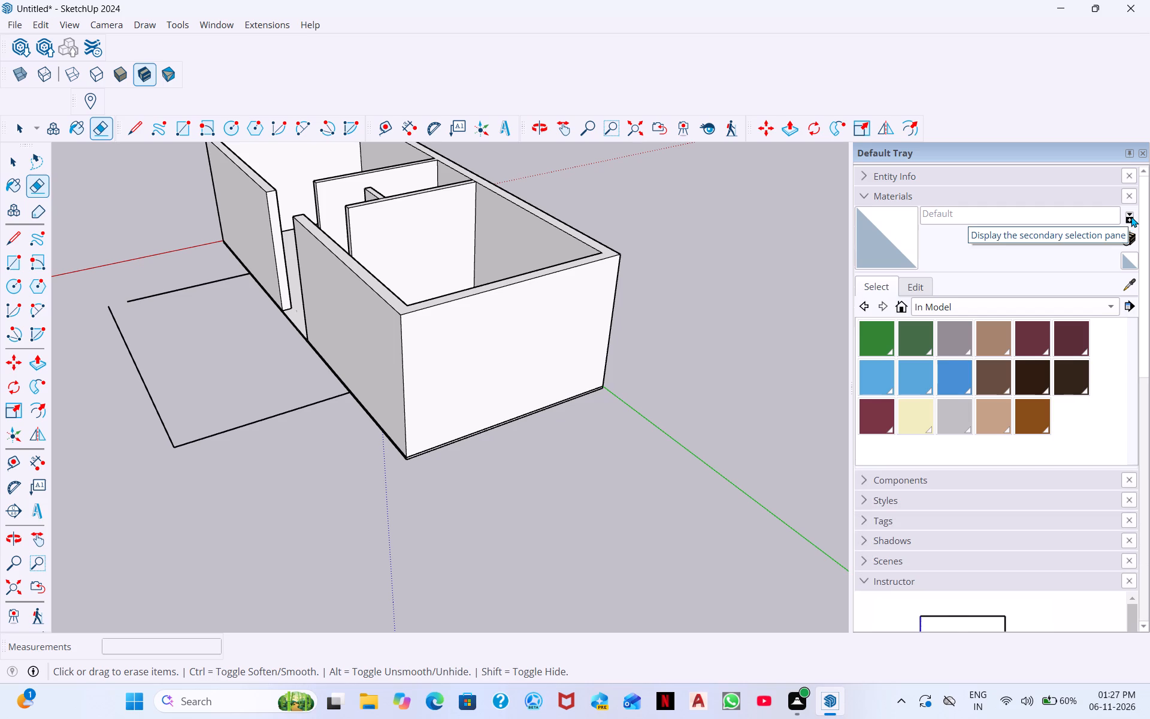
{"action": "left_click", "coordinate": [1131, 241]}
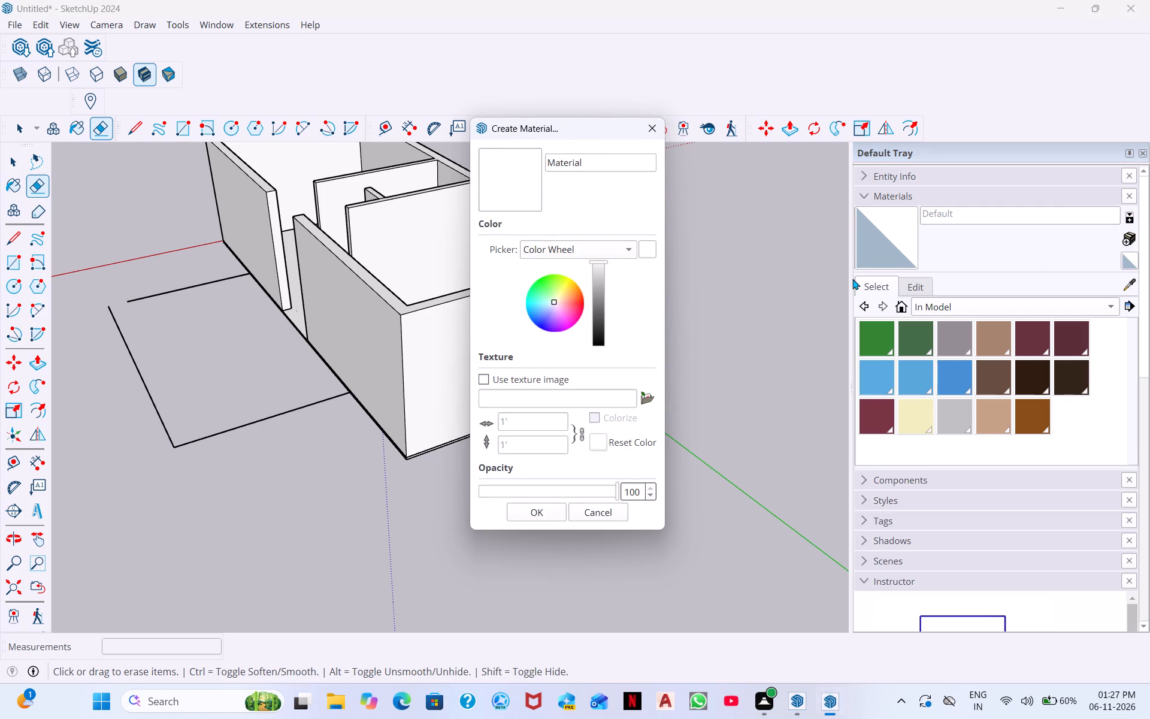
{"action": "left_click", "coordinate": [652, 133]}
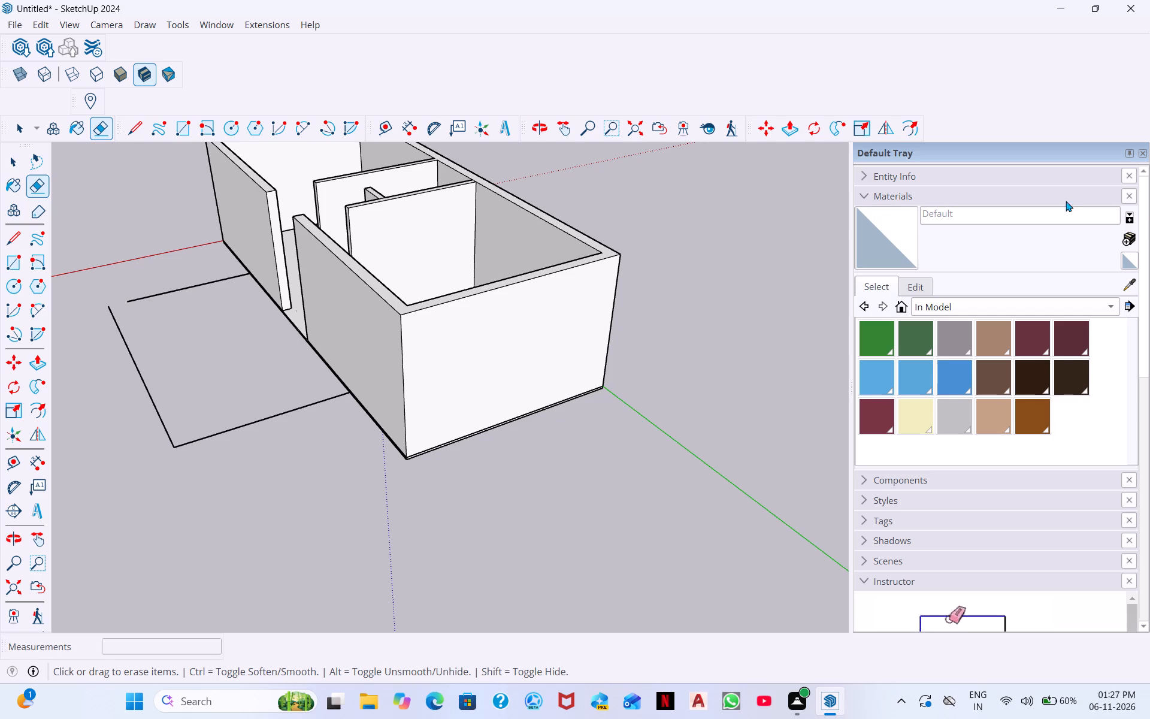
Pick the Default material for the Paint Bucket tool.
{"action": "left_click", "coordinate": [883, 241]}
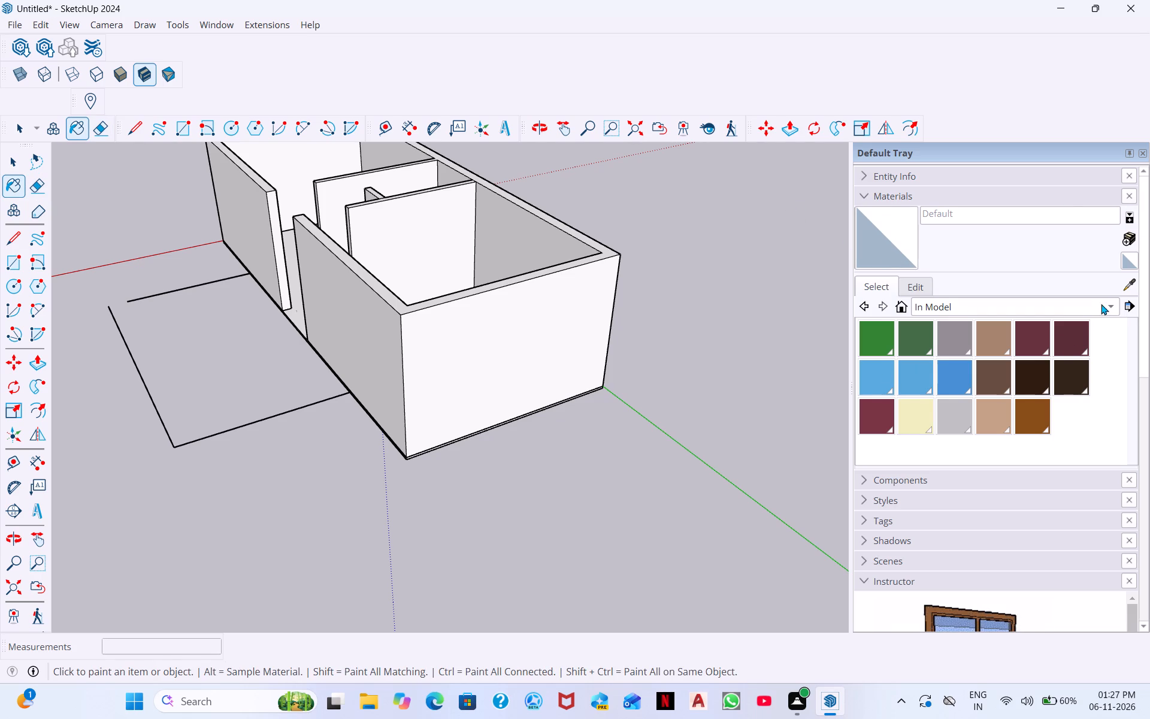
{"action": "left_click", "coordinate": [1127, 308]}
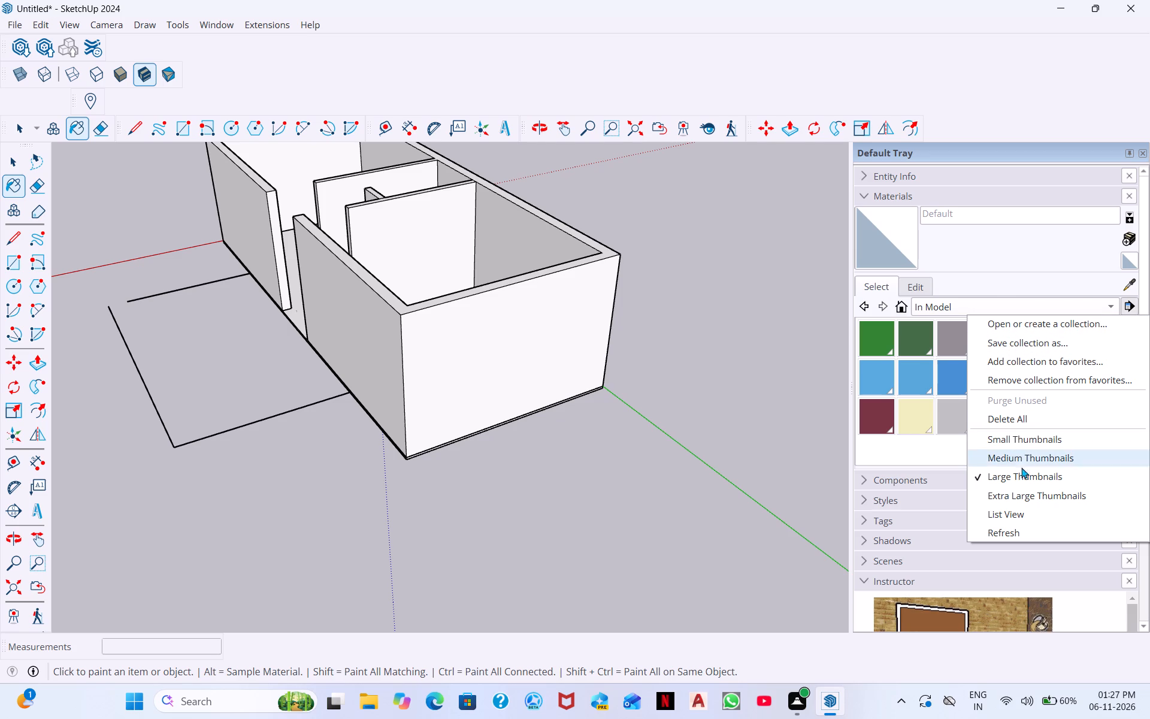
{"action": "left_click", "coordinate": [904, 453]}
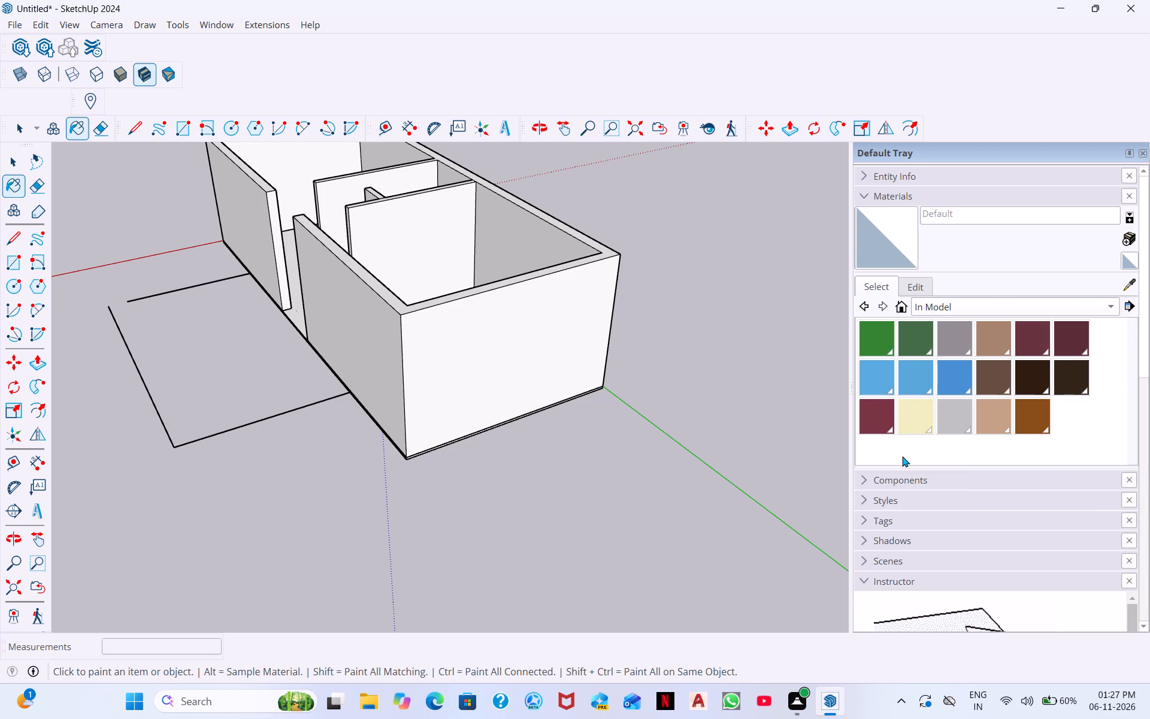
Open the Styles settings and look through the list of available style collections.
{"action": "left_click", "coordinate": [886, 503]}
{"action": "scroll", "coordinate": [1108, 526], "scroll_direction": "down", "scroll_amount": 2}
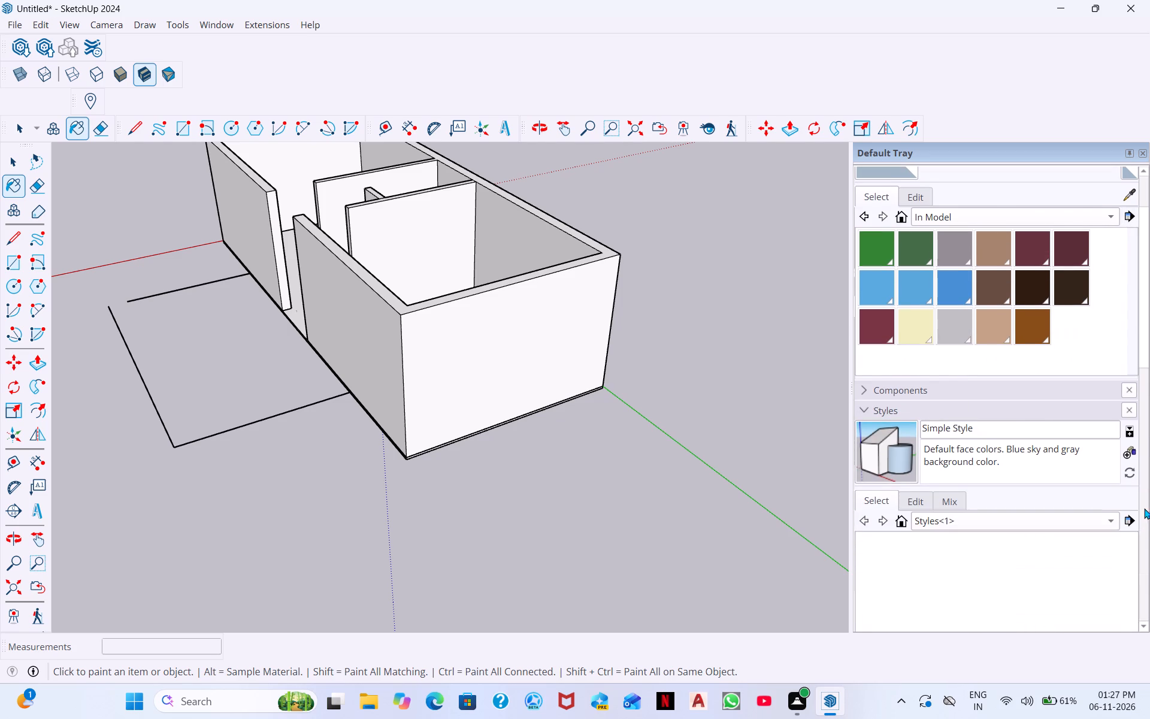
{"action": "left_click", "coordinate": [1085, 434]}
{"action": "left_click", "coordinate": [979, 522]}
{"action": "scroll", "coordinate": [973, 544], "scroll_direction": "down", "scroll_amount": 3}
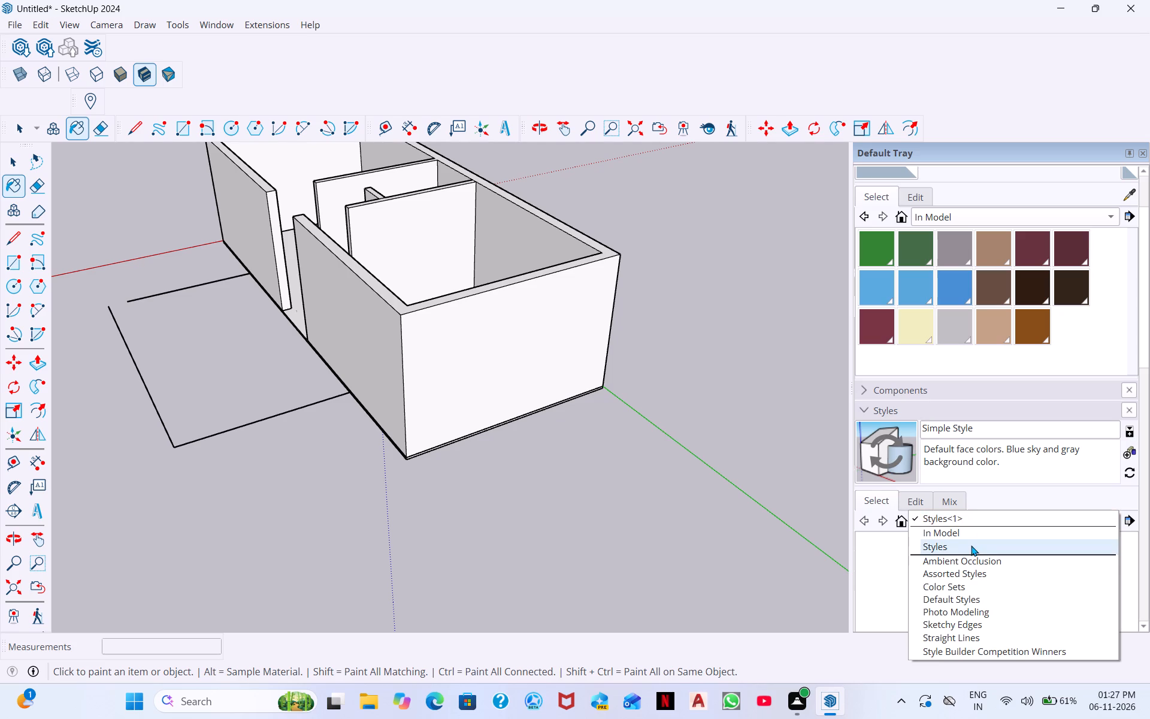
{"action": "scroll", "coordinate": [971, 545], "scroll_direction": "down", "scroll_amount": 6}
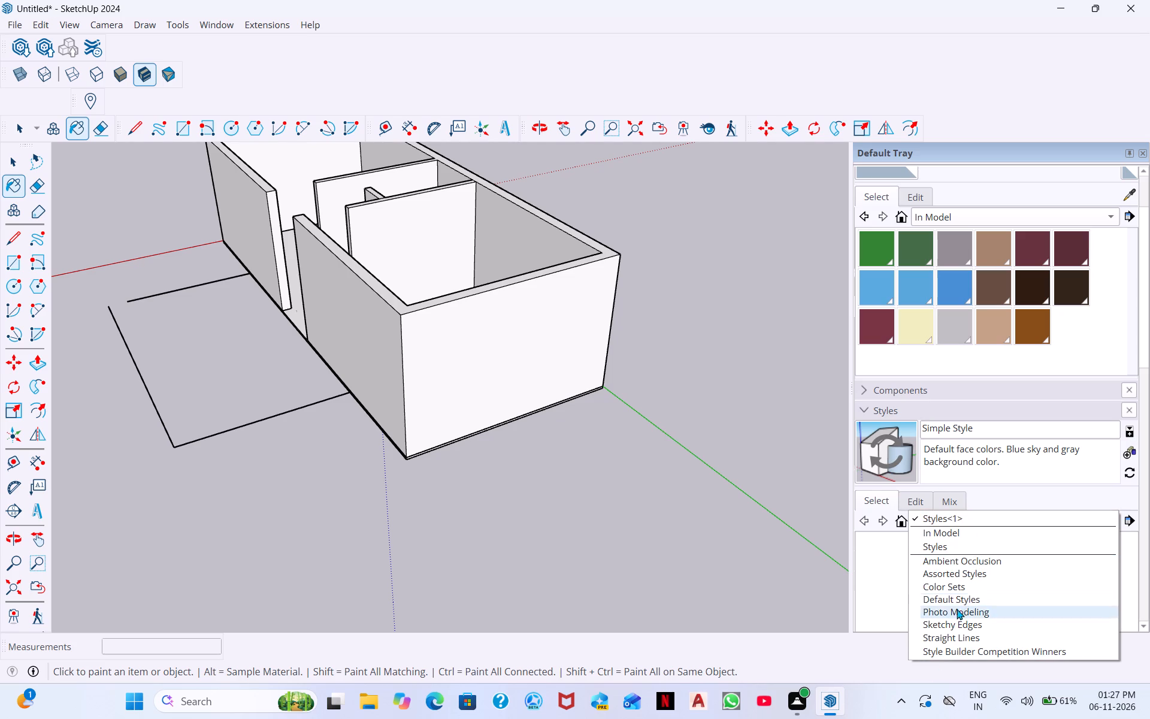
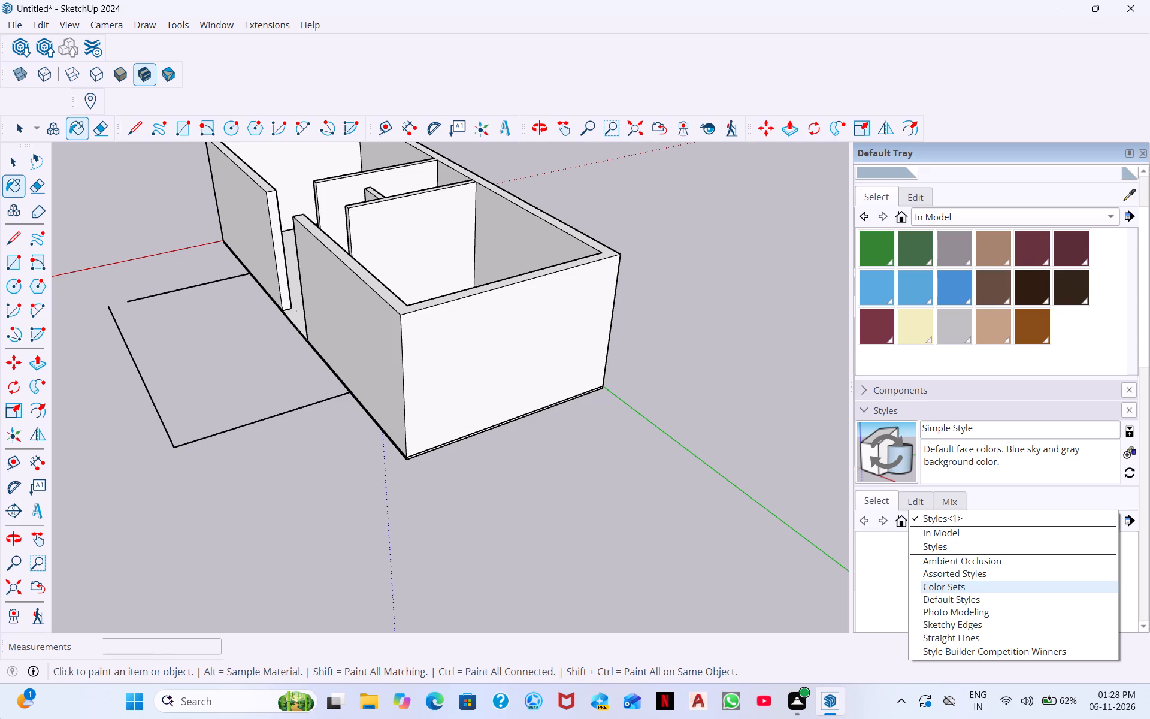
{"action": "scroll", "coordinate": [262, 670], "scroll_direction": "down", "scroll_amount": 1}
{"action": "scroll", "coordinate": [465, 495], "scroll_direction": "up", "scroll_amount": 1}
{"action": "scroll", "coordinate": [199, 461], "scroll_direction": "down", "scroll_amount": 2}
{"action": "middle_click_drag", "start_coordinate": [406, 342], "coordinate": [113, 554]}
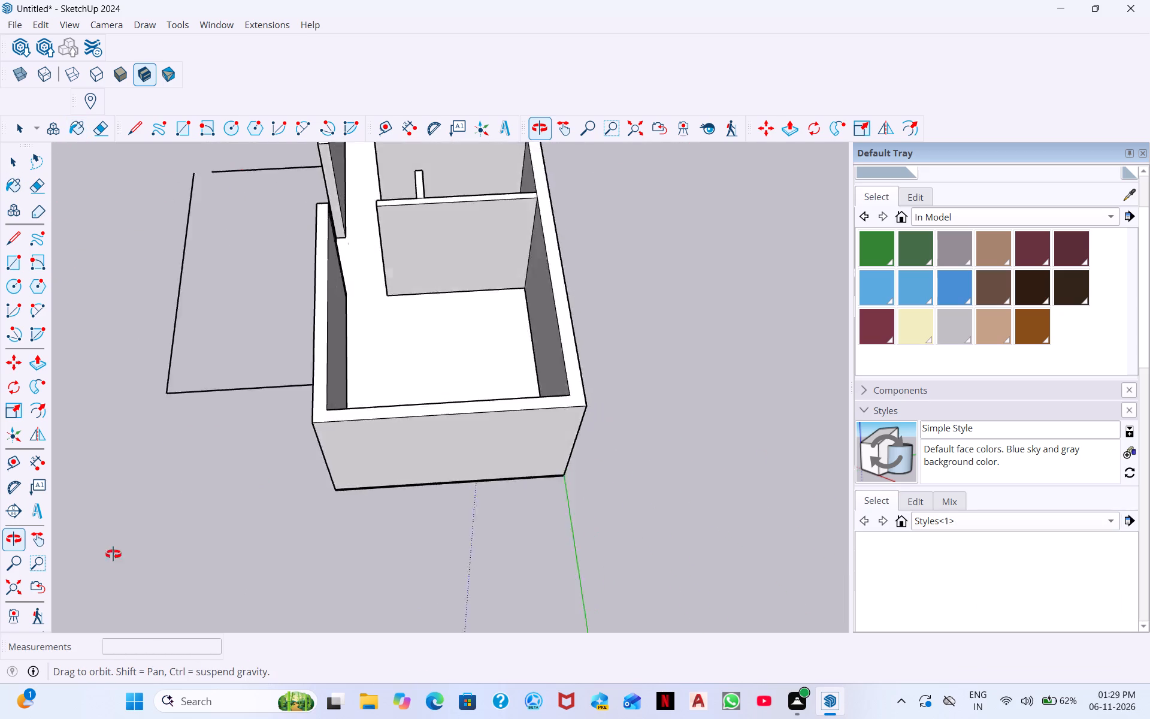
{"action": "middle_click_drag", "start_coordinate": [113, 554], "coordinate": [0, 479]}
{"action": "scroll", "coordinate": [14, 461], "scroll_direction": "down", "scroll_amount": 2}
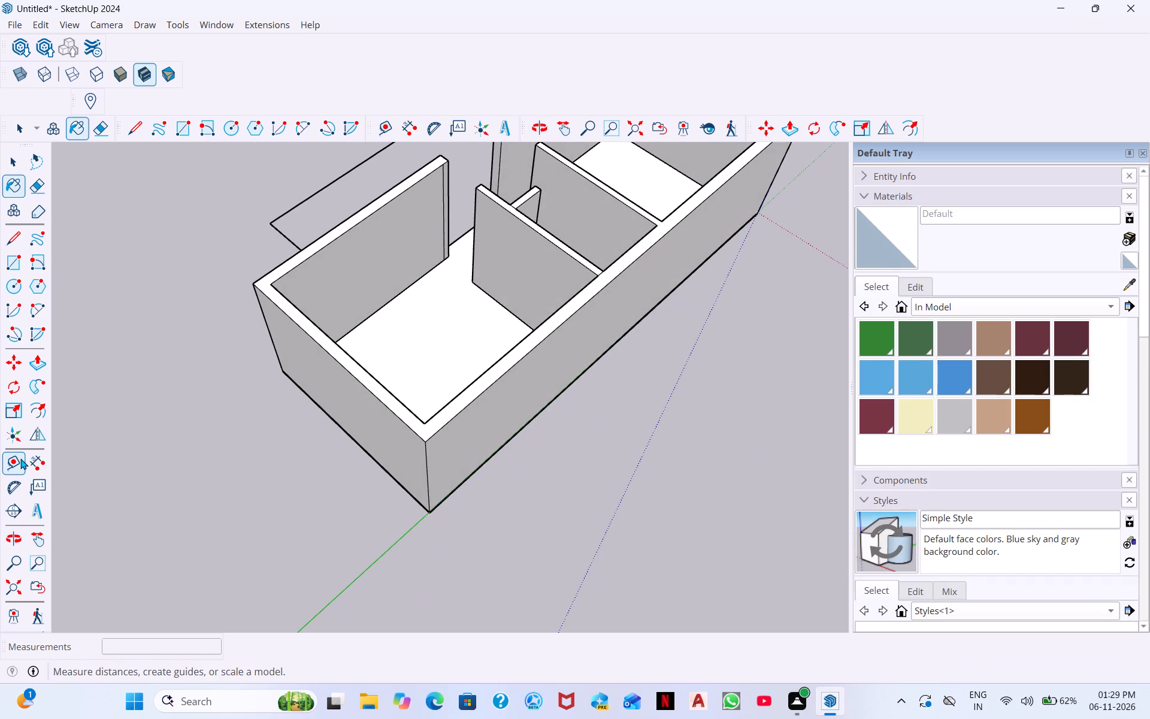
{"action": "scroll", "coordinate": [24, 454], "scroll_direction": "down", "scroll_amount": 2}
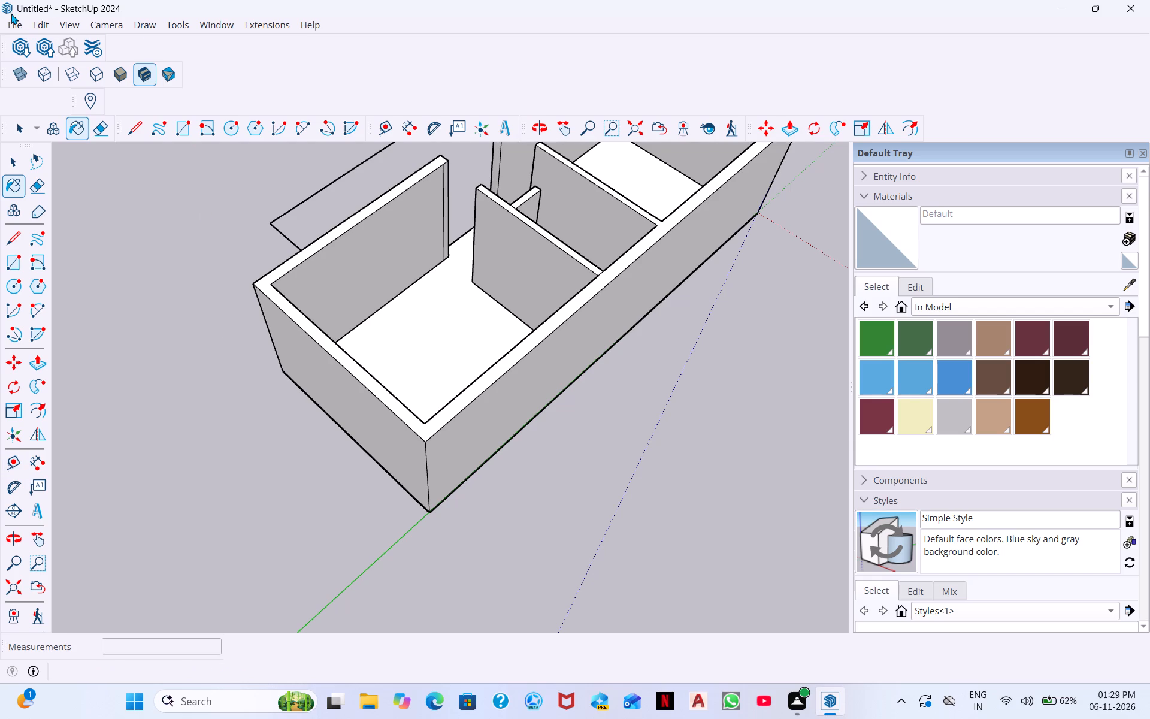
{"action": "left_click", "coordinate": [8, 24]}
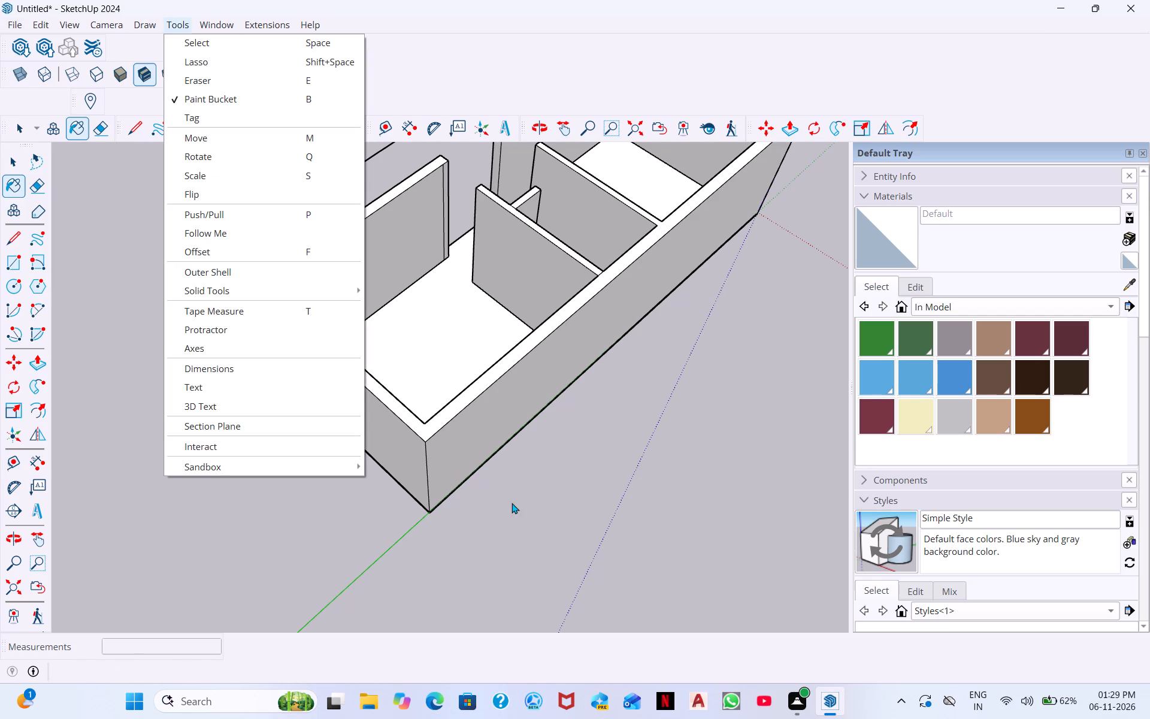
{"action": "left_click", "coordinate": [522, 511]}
Open the 3D Warehouse and look through the wall panel models found for WALLS PANNELS.
{"action": "left_click", "coordinate": [214, 28]}
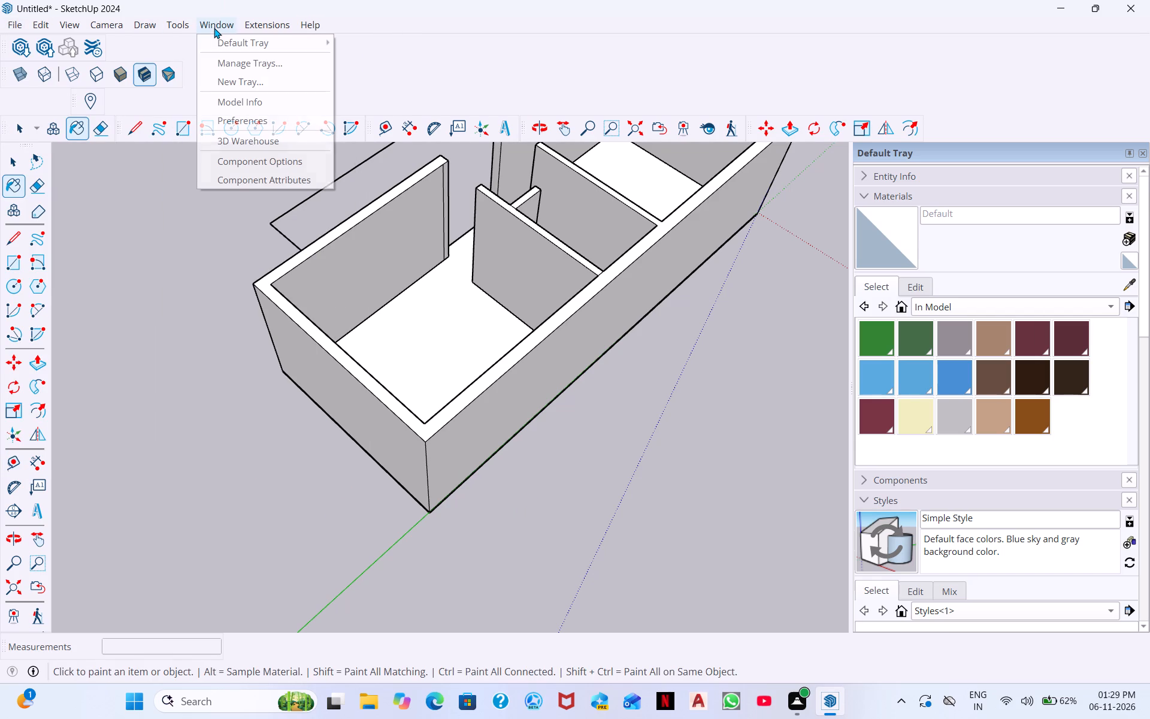
{"action": "left_click", "coordinate": [220, 144]}
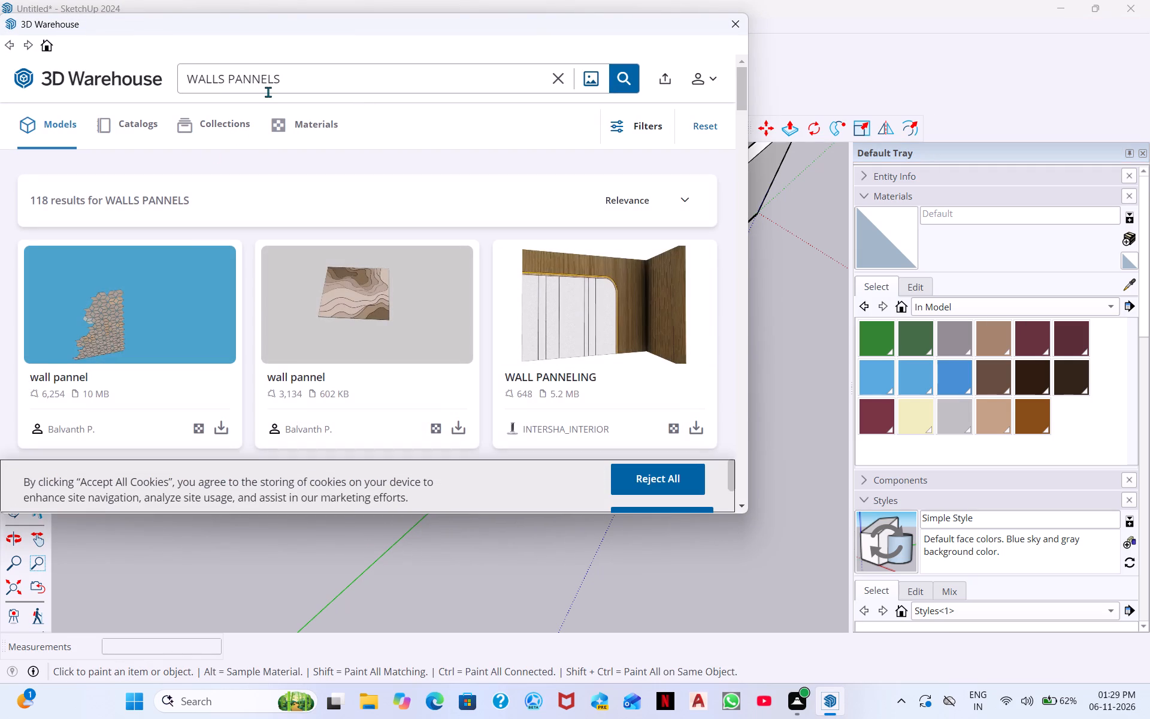
{"action": "scroll", "coordinate": [419, 237], "scroll_direction": "down", "scroll_amount": 4}
{"action": "scroll", "coordinate": [327, 249], "scroll_direction": "down", "scroll_amount": 4}
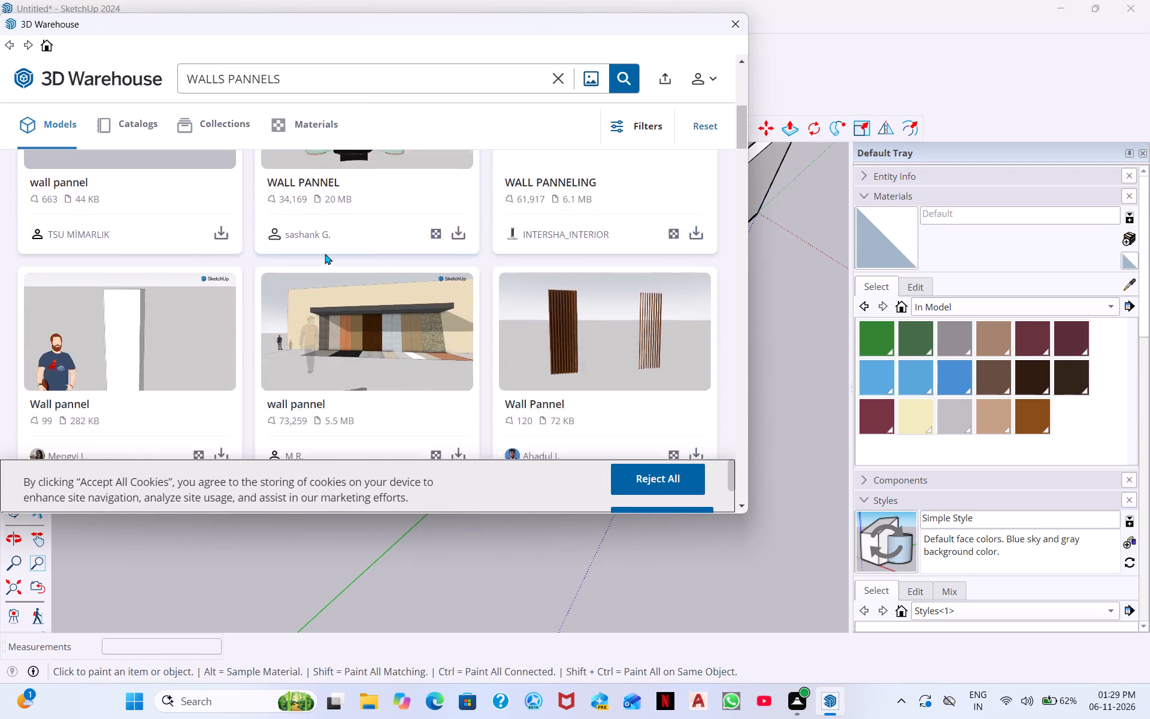
{"action": "scroll", "coordinate": [246, 354], "scroll_direction": "down", "scroll_amount": 8}
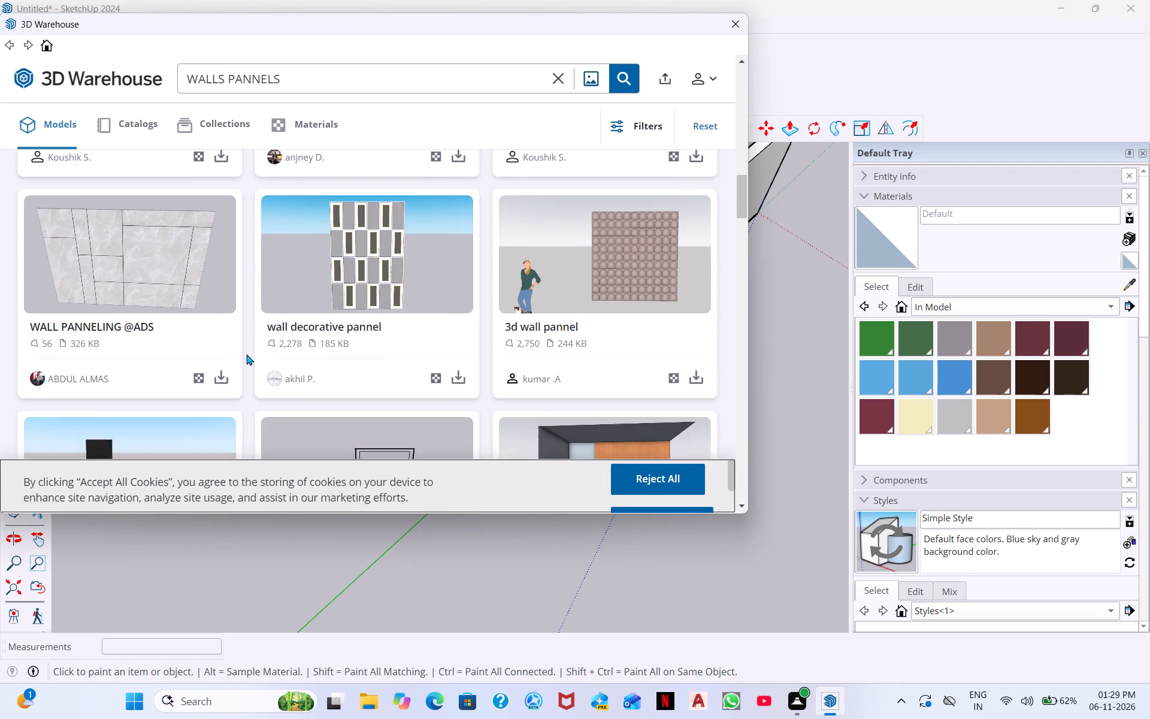
{"action": "scroll", "coordinate": [246, 354], "scroll_direction": "up", "scroll_amount": 10}
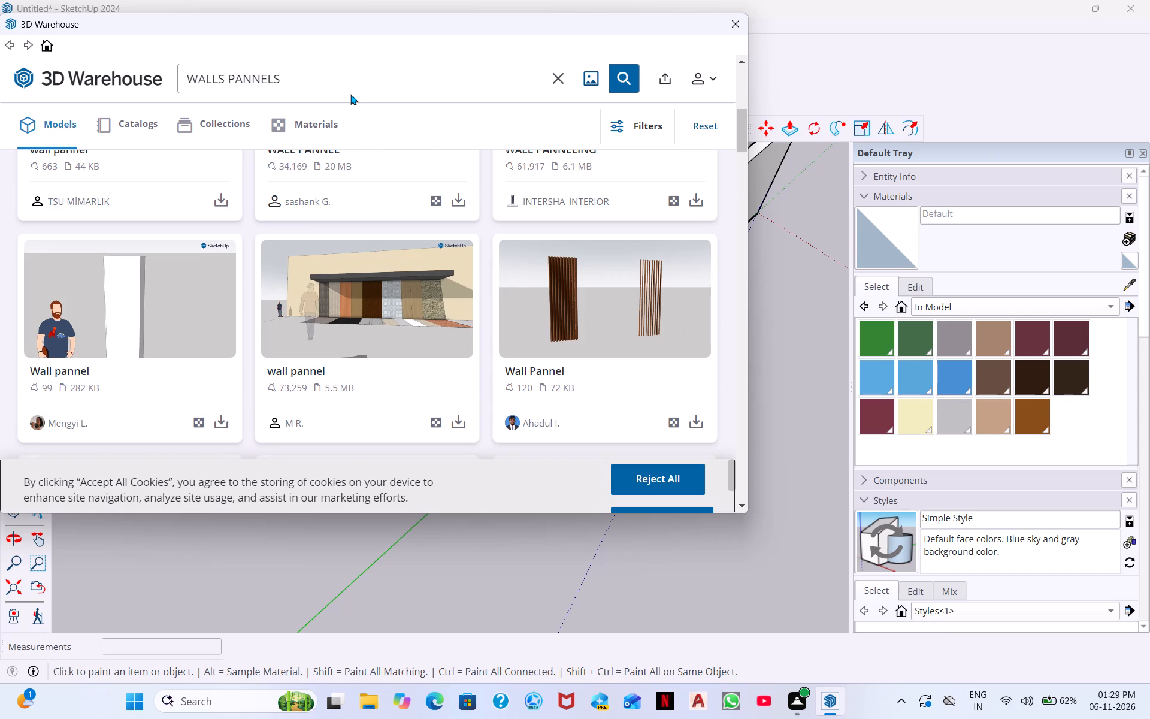
Search the 3D Warehouse for BED and close the model library.
{"action": "left_click", "coordinate": [340, 85]}
{"action": "left_click_drag", "start_coordinate": [340, 84], "coordinate": [72, 112]}
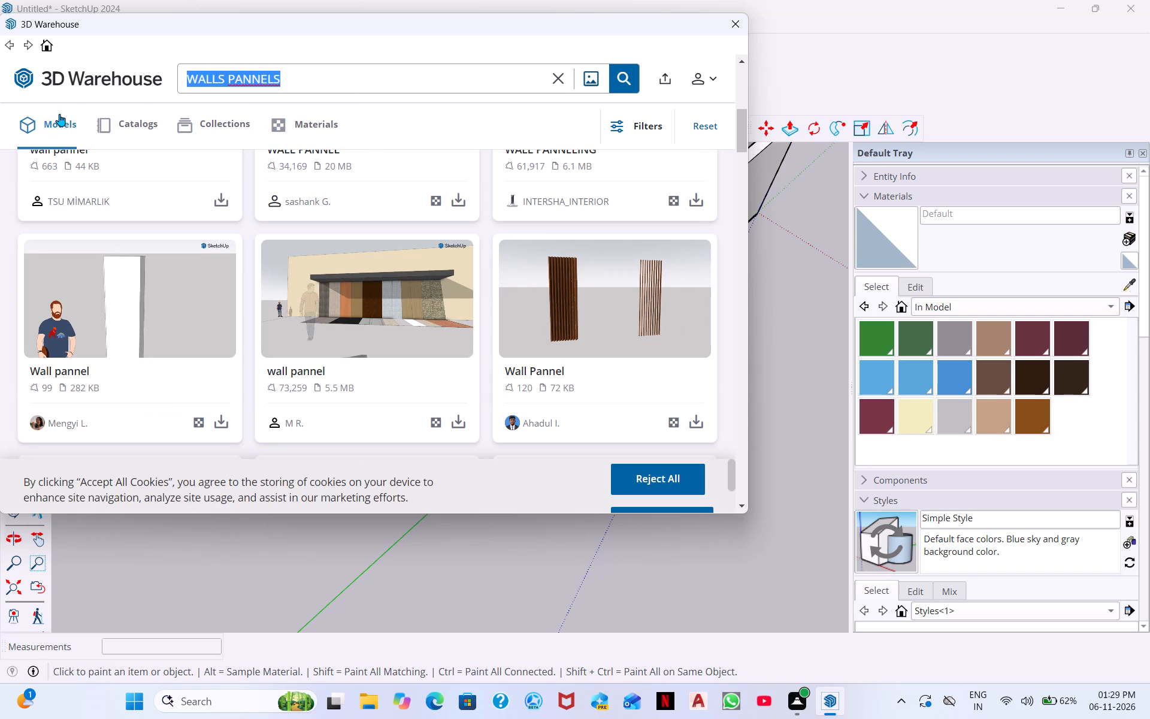
{"action": "type", "text": "BED"}
{"action": "key", "text": "Return"}
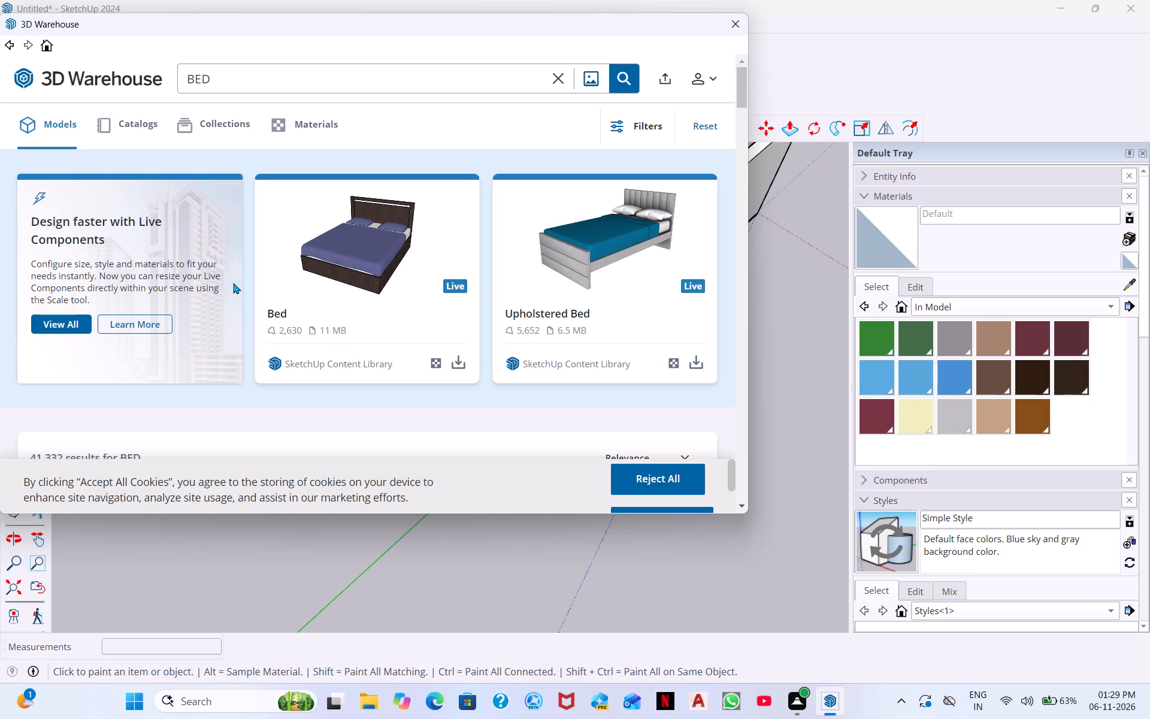
{"action": "left_click", "coordinate": [727, 23]}
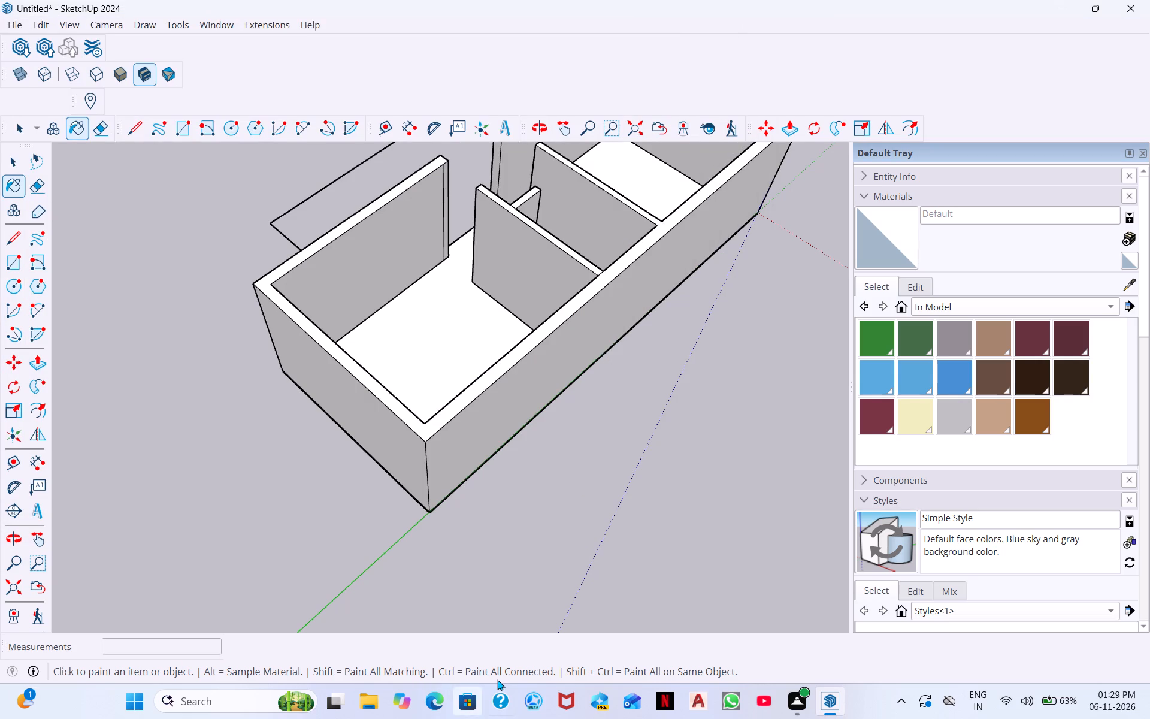
Switch to File Explorer and try to open the recent file DECORATIVE+WALL+PARTITION.skp from the HOME MATERIAL folder.
{"action": "left_click", "coordinate": [367, 709]}
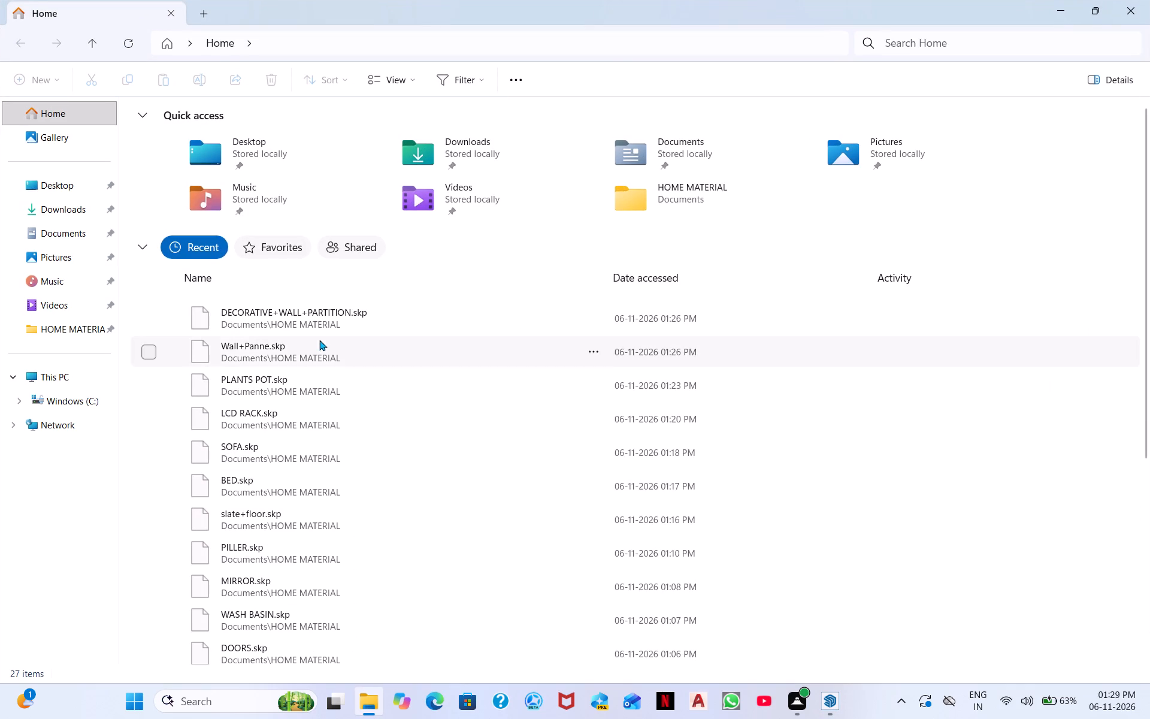
{"action": "double_click", "coordinate": [264, 330]}
{"action": "left_click", "coordinate": [264, 330]}
{"action": "double_click", "coordinate": [264, 330]}
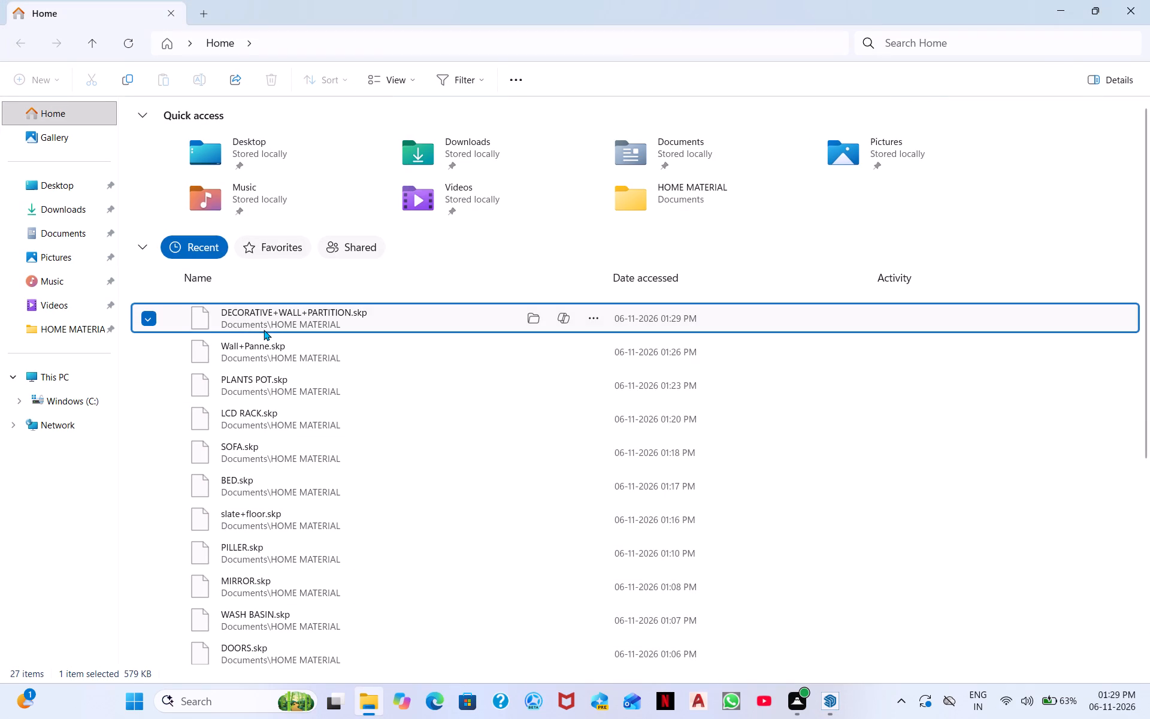
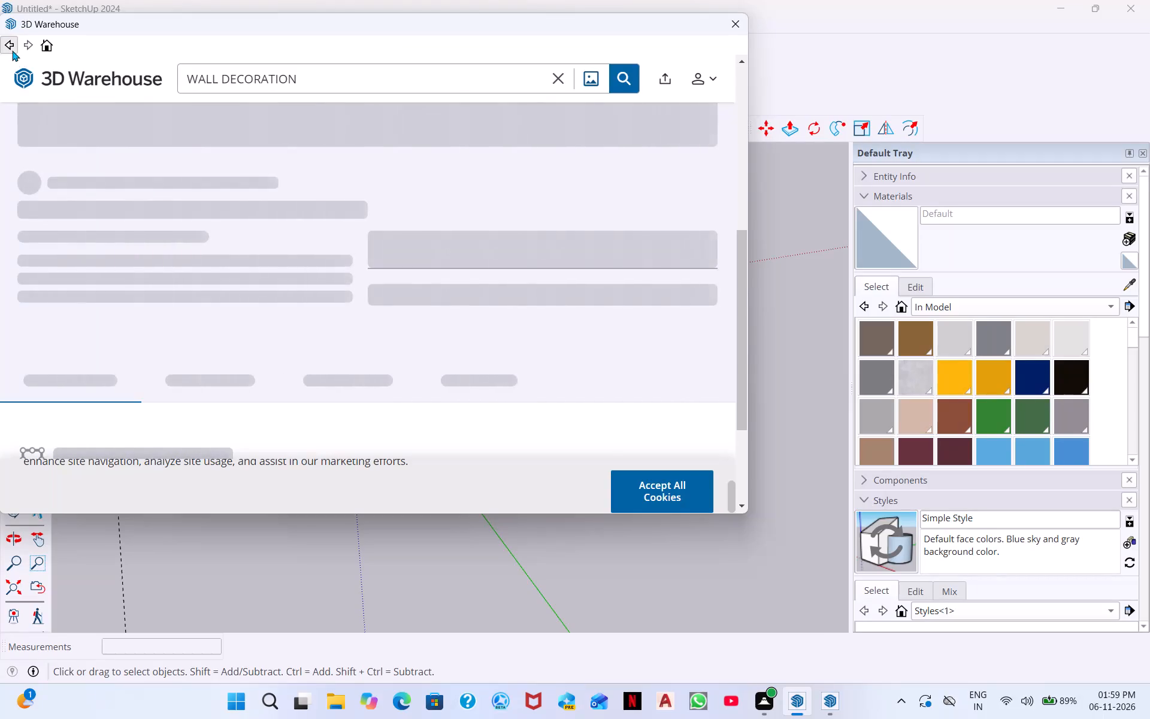
Look through the 3D Warehouse models found for WALL DECORATION to choose a wall panel design.
{"action": "scroll", "coordinate": [400, 327], "scroll_direction": "down", "scroll_amount": 4}
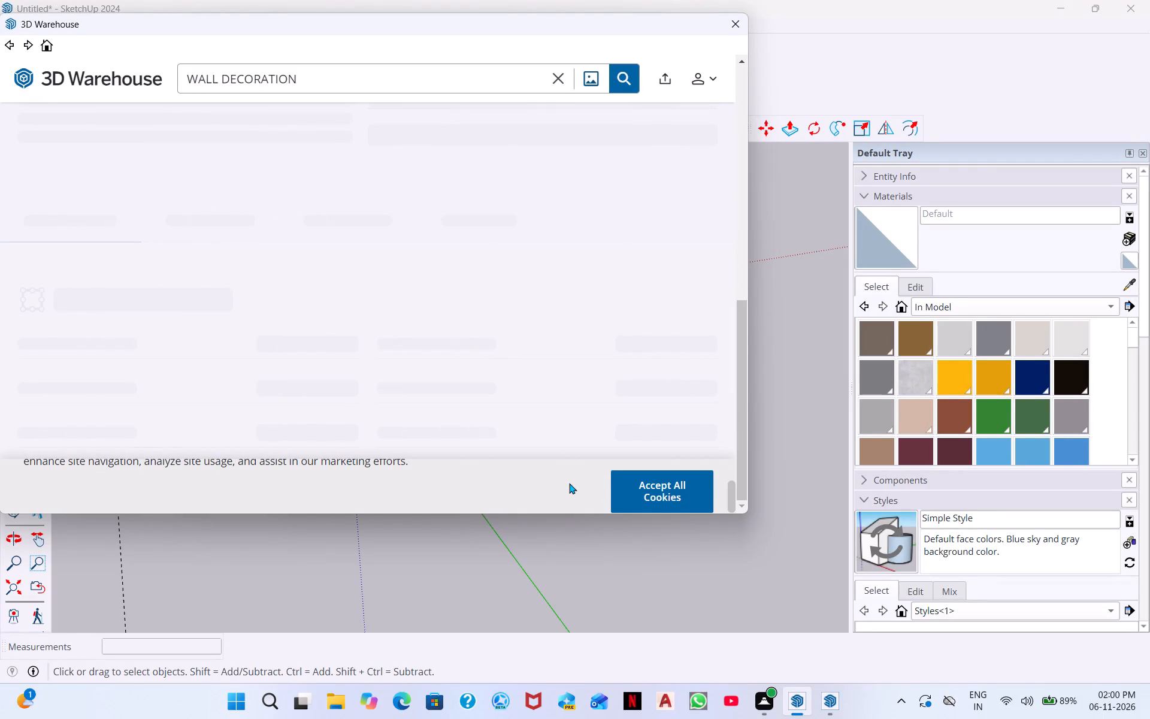
{"action": "scroll", "coordinate": [498, 543], "scroll_direction": "down", "scroll_amount": 1}
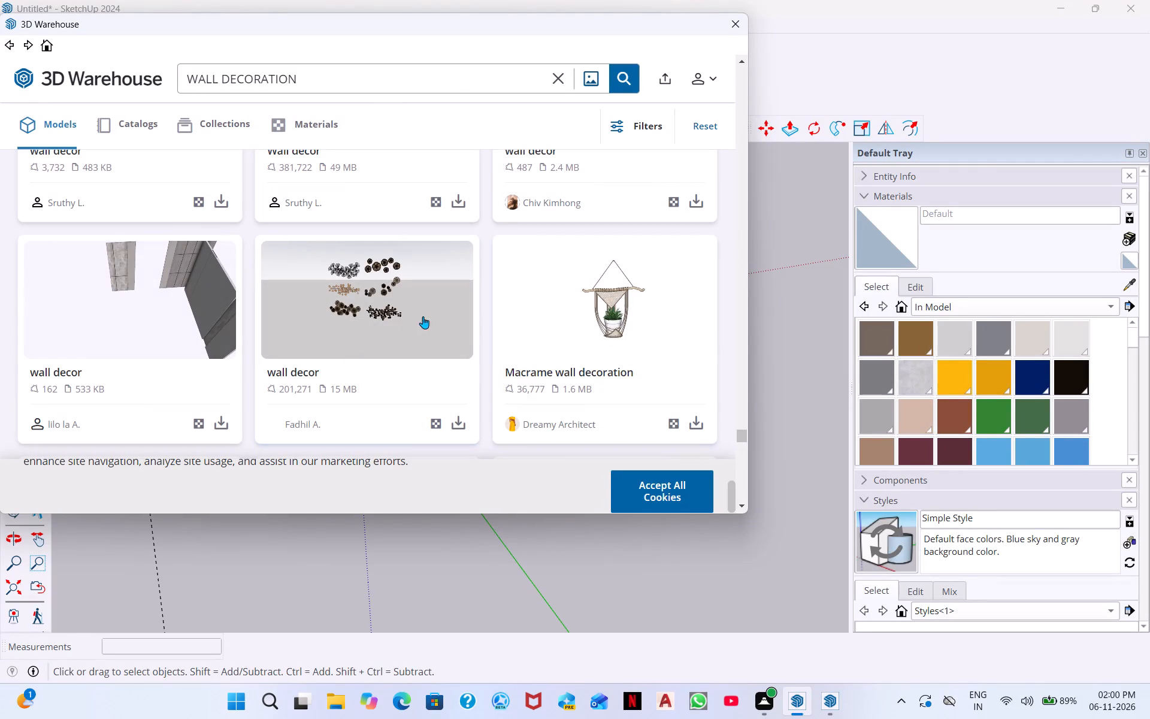
{"action": "scroll", "coordinate": [410, 321], "scroll_direction": "down", "scroll_amount": 6}
{"action": "scroll", "coordinate": [504, 292], "scroll_direction": "down", "scroll_amount": 1}
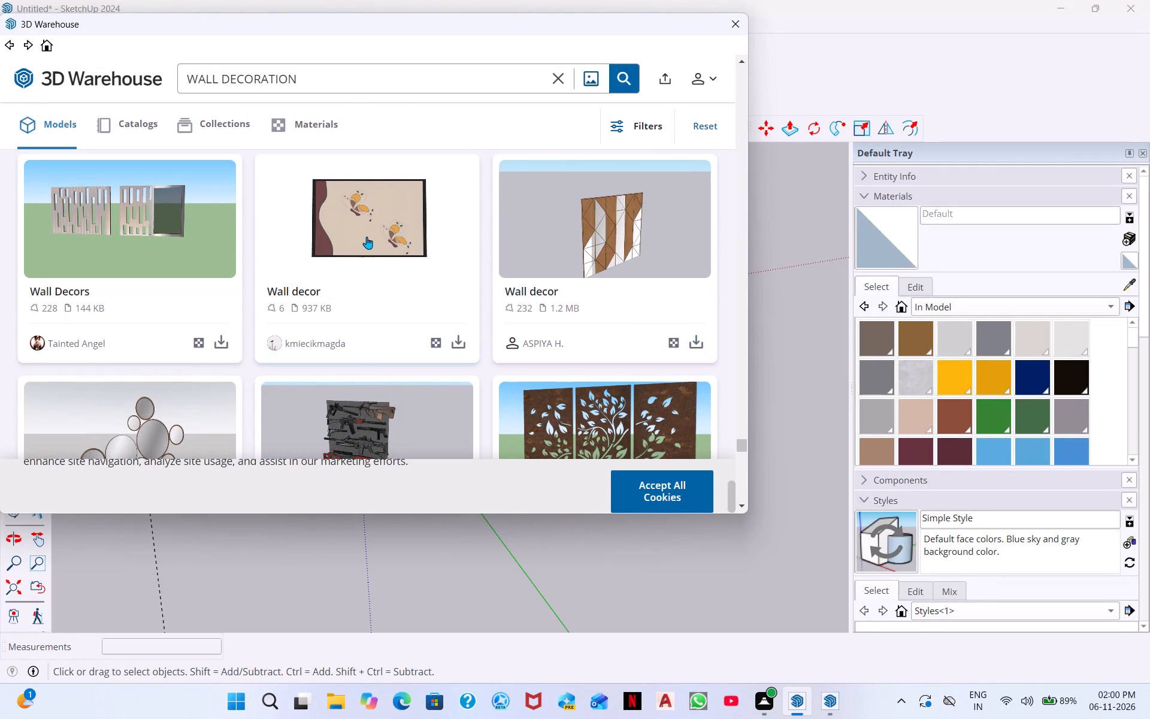
{"action": "scroll", "coordinate": [380, 233], "scroll_direction": "down", "scroll_amount": 3}
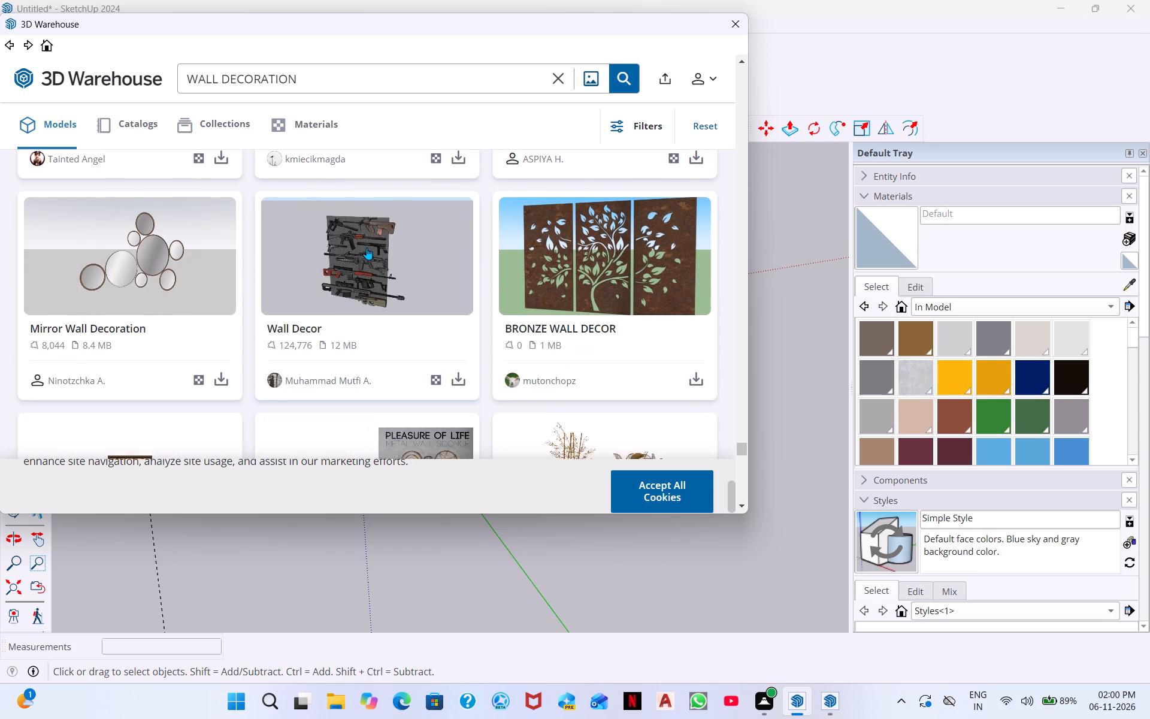
{"action": "scroll", "coordinate": [387, 439], "scroll_direction": "down", "scroll_amount": 2}
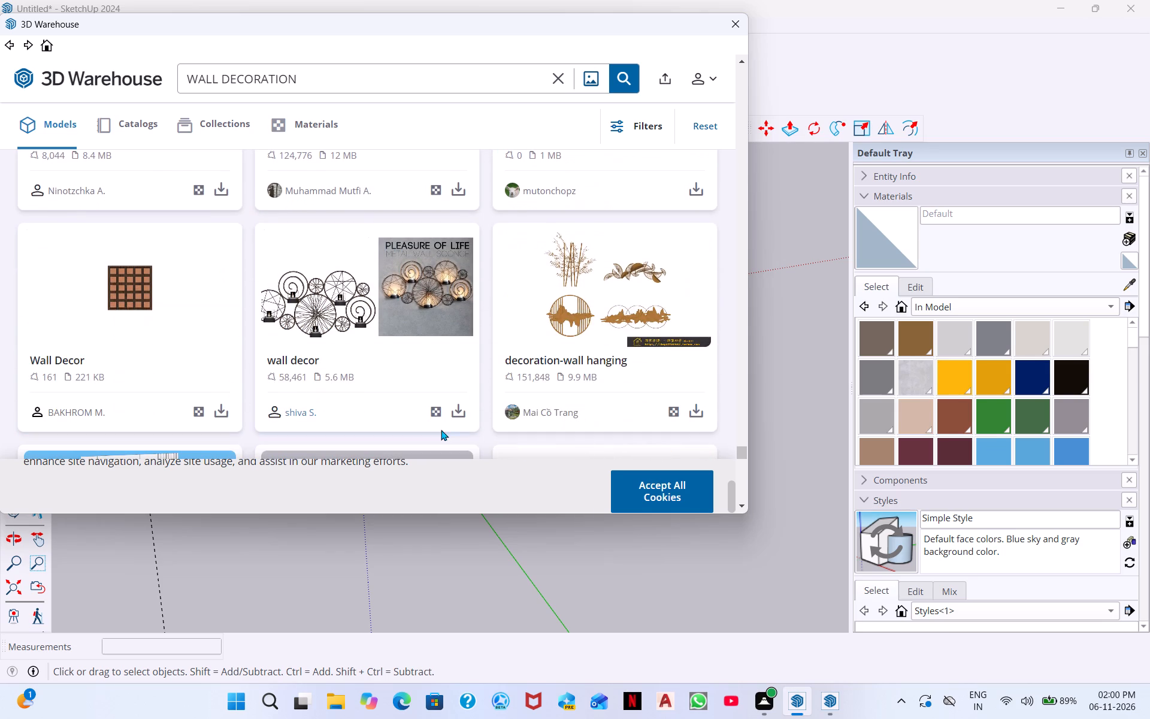
{"action": "scroll", "coordinate": [479, 303], "scroll_direction": "down", "scroll_amount": 3}
{"action": "scroll", "coordinate": [296, 354], "scroll_direction": "down", "scroll_amount": 2}
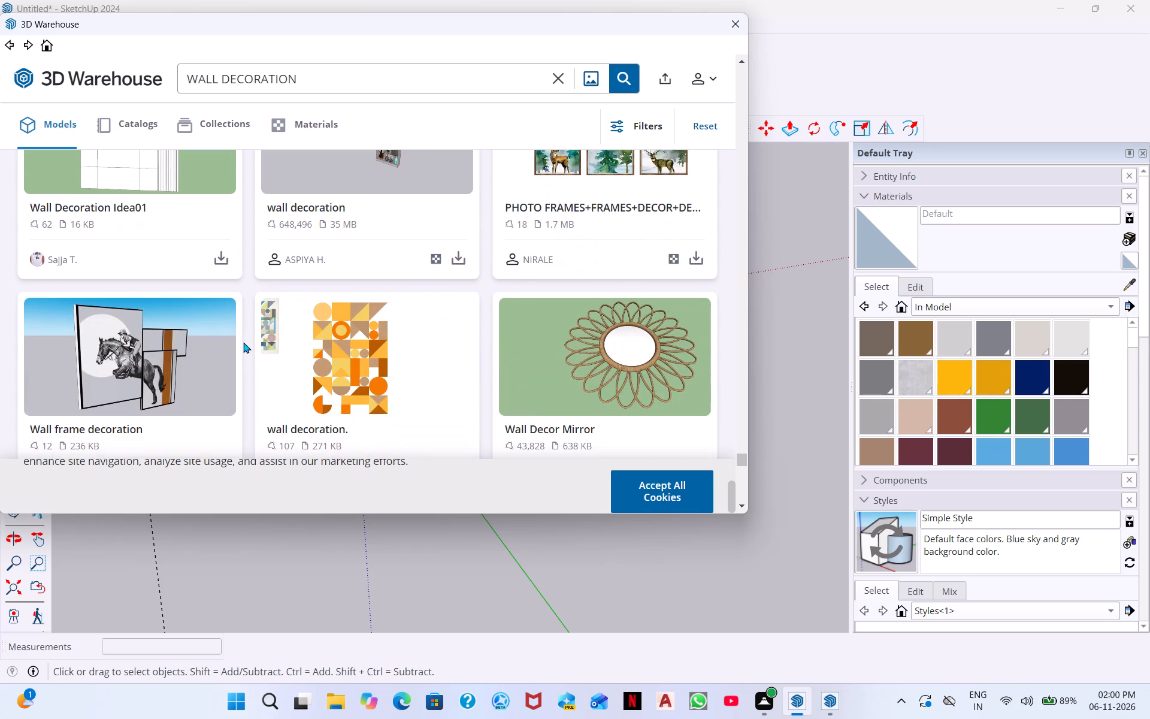
{"action": "scroll", "coordinate": [246, 342], "scroll_direction": "down", "scroll_amount": 4}
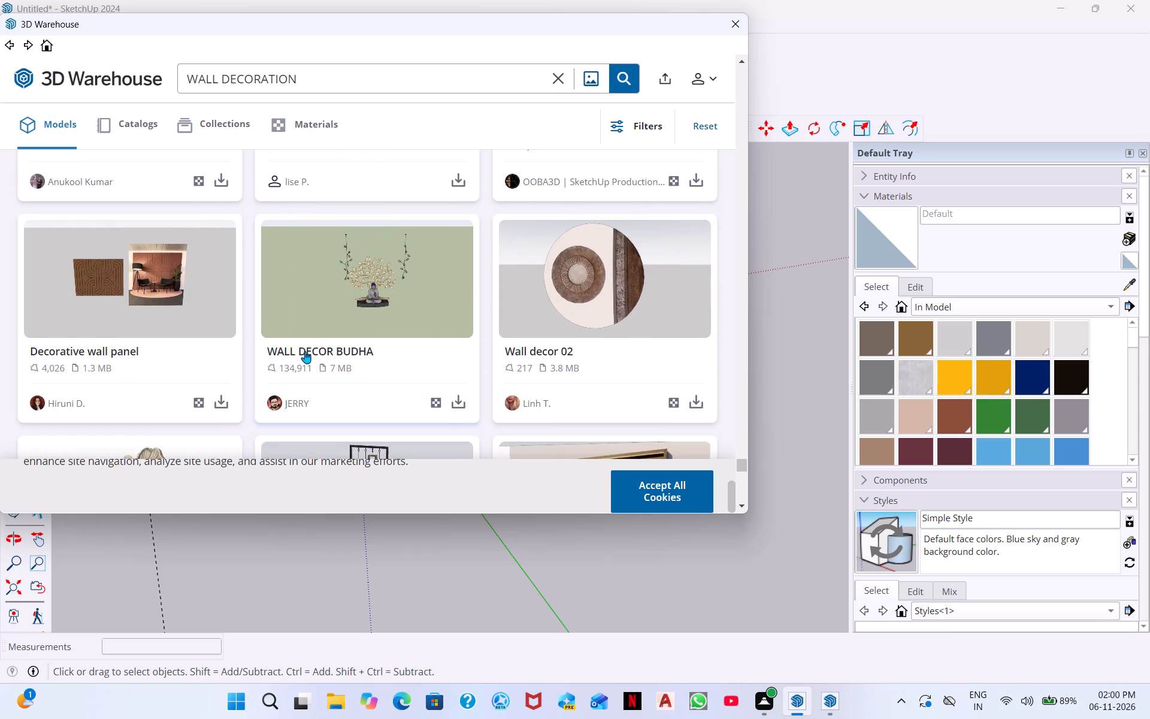
{"action": "scroll", "coordinate": [509, 357], "scroll_direction": "up", "scroll_amount": 1}
{"action": "scroll", "coordinate": [459, 357], "scroll_direction": "down", "scroll_amount": 2}
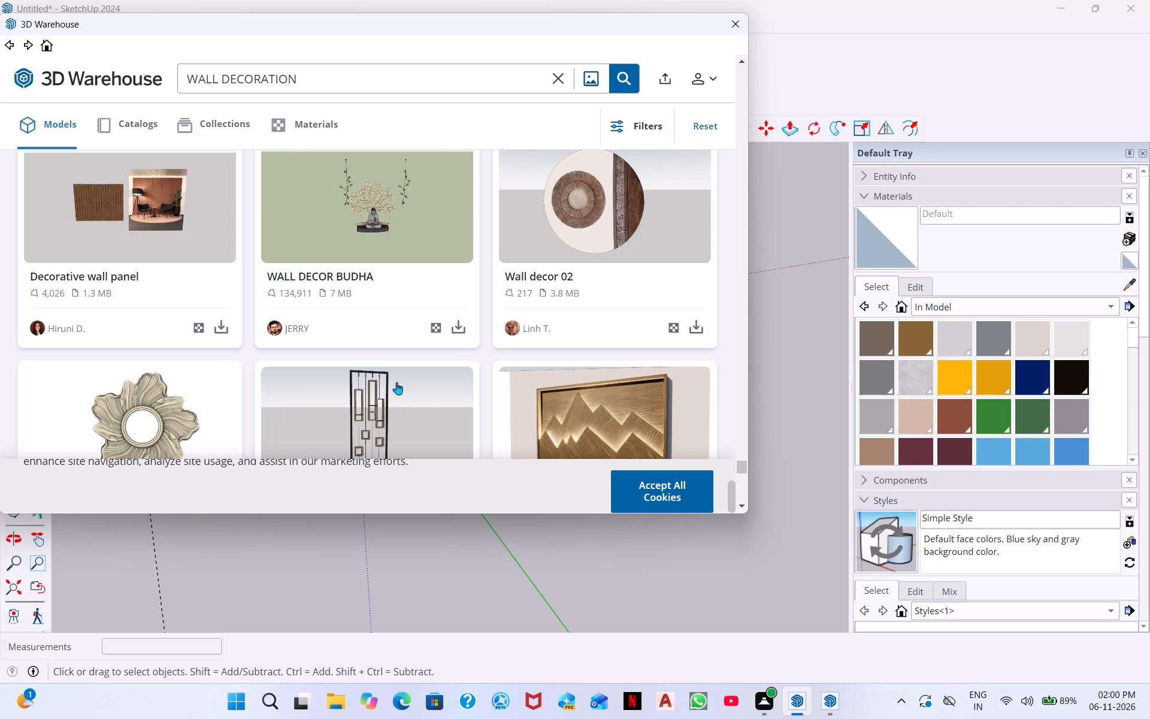
{"action": "scroll", "coordinate": [392, 403], "scroll_direction": "down", "scroll_amount": 4}
{"action": "scroll", "coordinate": [334, 307], "scroll_direction": "down", "scroll_amount": 2}
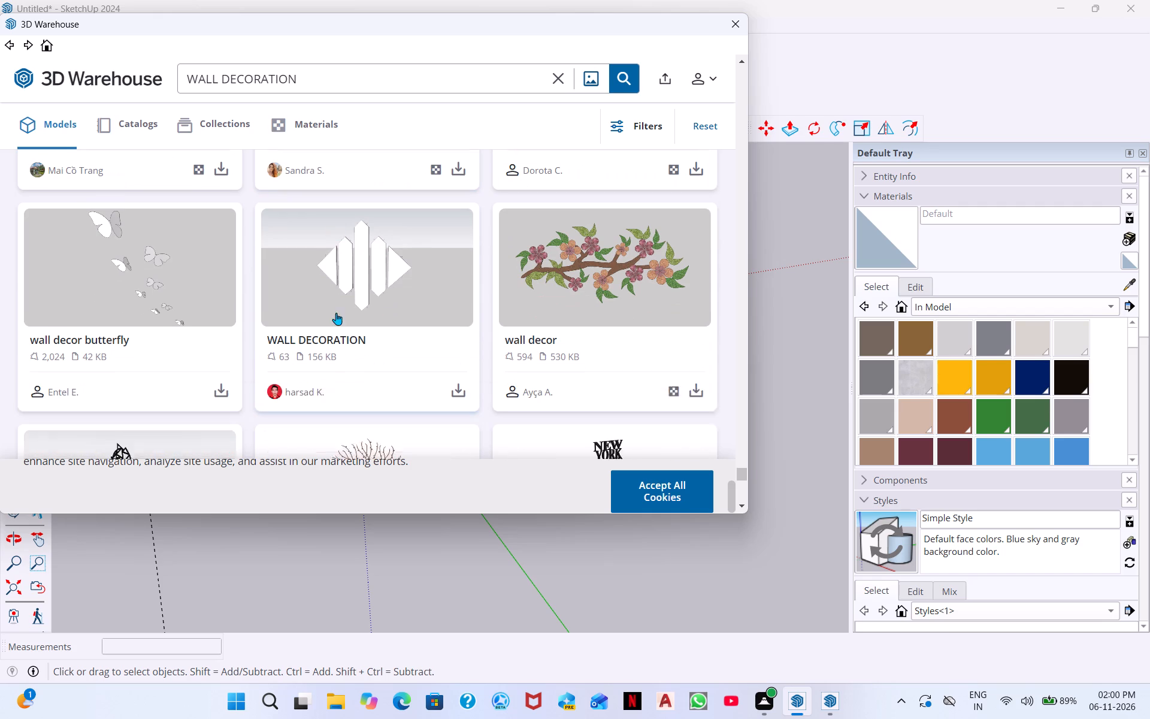
{"action": "scroll", "coordinate": [419, 299], "scroll_direction": "down", "scroll_amount": 1}
{"action": "scroll", "coordinate": [418, 299], "scroll_direction": "up", "scroll_amount": 3}
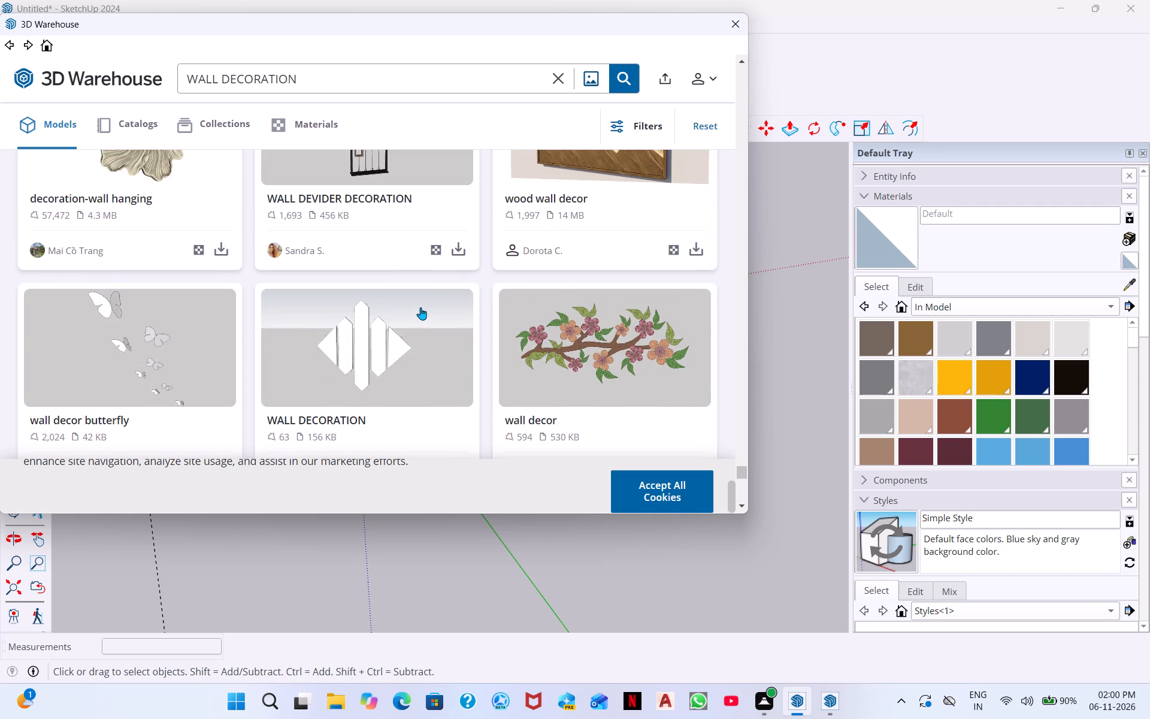
{"action": "scroll", "coordinate": [269, 313], "scroll_direction": "down", "scroll_amount": 1}
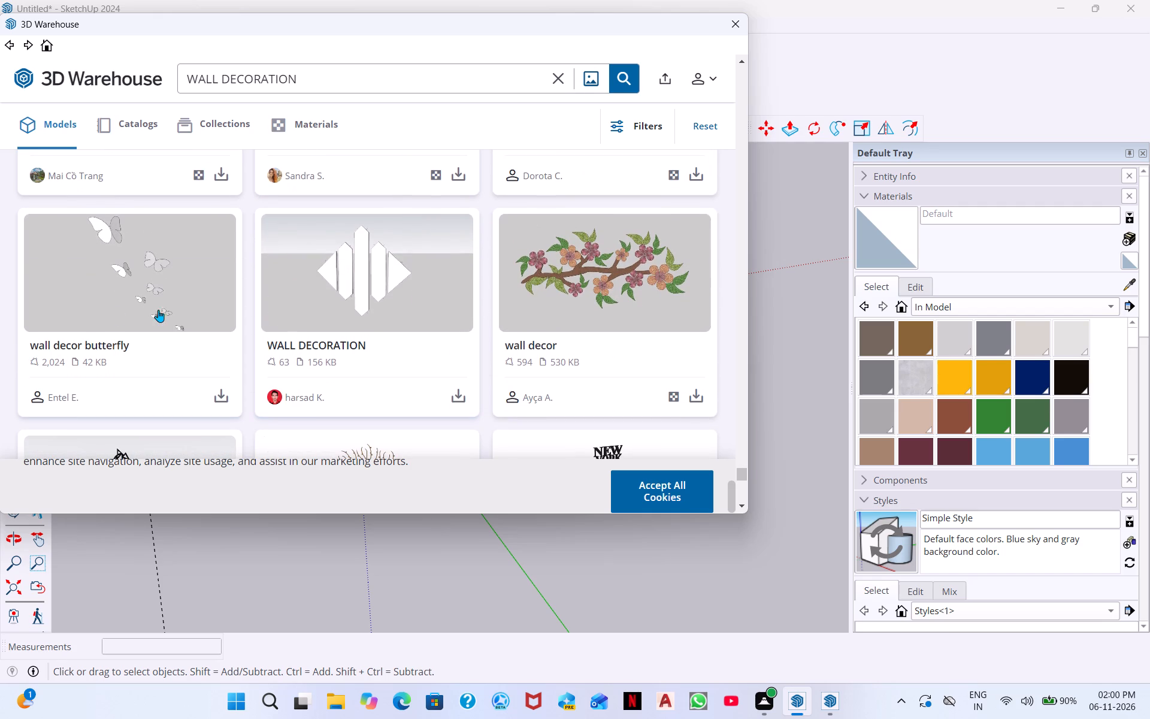
{"action": "scroll", "coordinate": [117, 285], "scroll_direction": "down", "scroll_amount": 2}
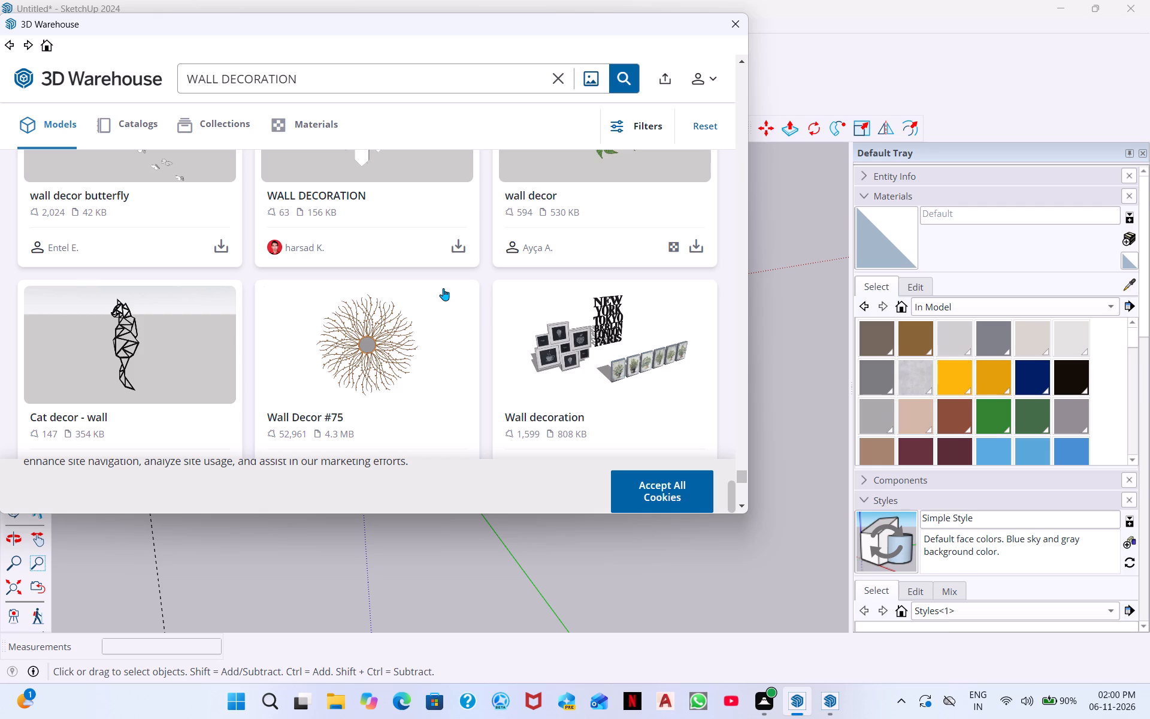
{"action": "scroll", "coordinate": [320, 291], "scroll_direction": "down", "scroll_amount": 5}
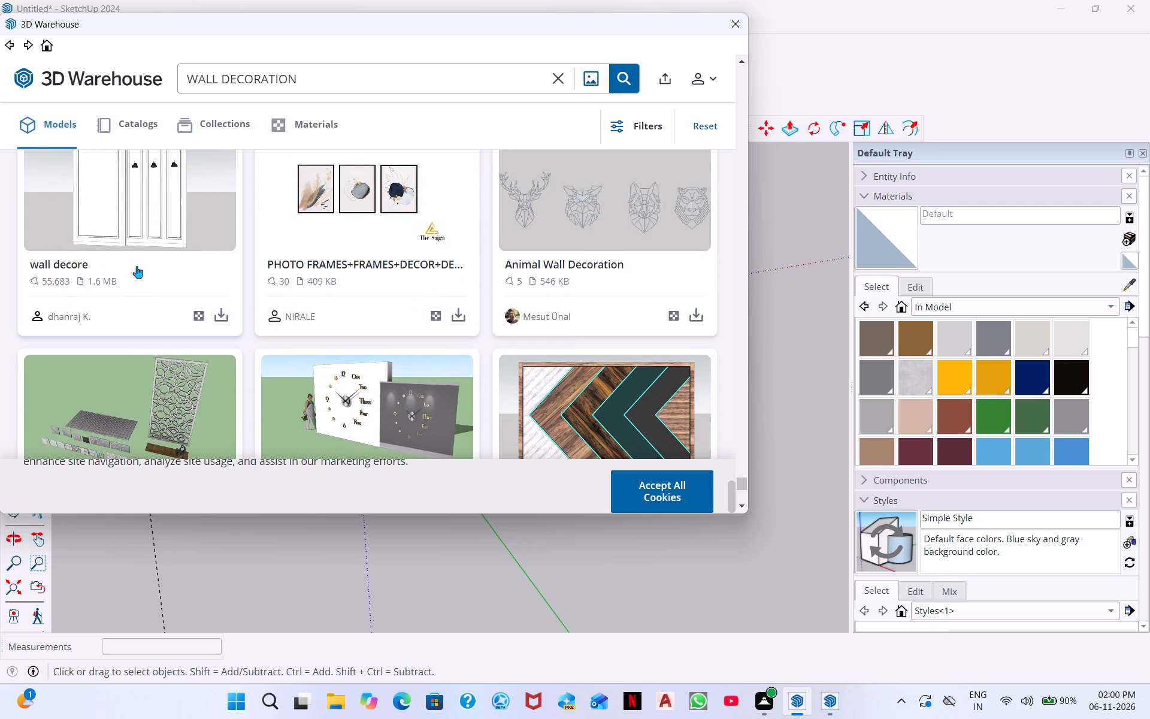
{"action": "scroll", "coordinate": [340, 360], "scroll_direction": "down", "scroll_amount": 3}
{"action": "scroll", "coordinate": [452, 355], "scroll_direction": "down", "scroll_amount": 2}
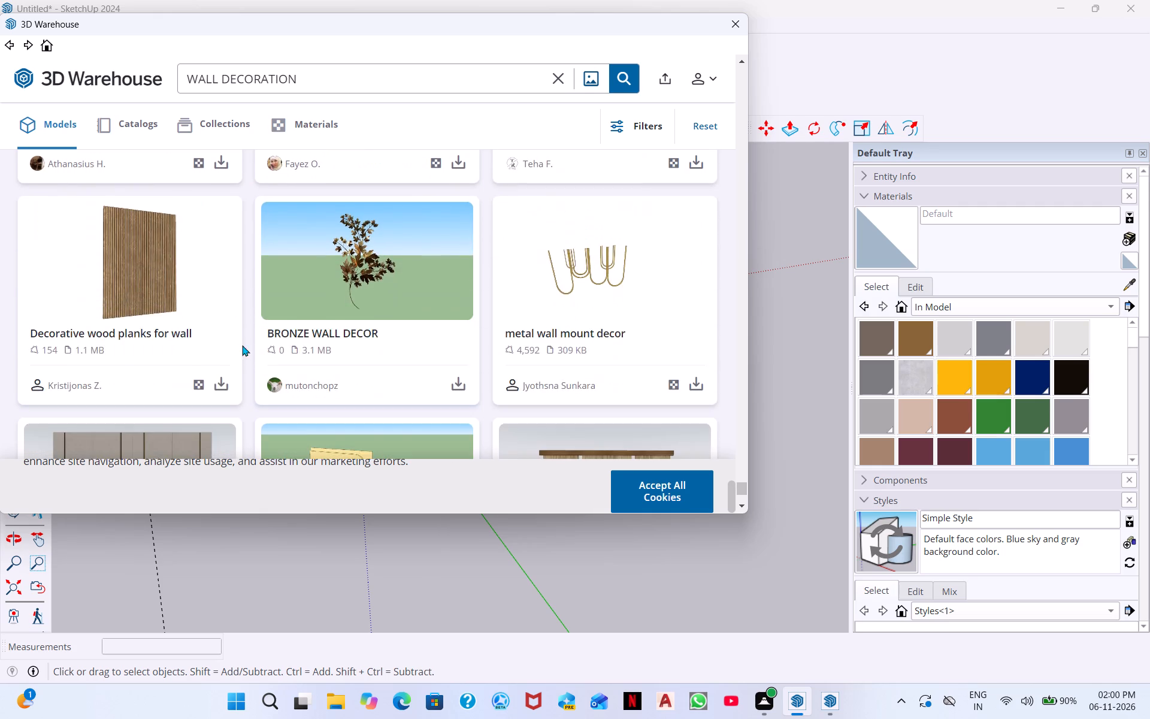
{"action": "scroll", "coordinate": [214, 328], "scroll_direction": "down", "scroll_amount": 5}
{"action": "scroll", "coordinate": [358, 328], "scroll_direction": "down", "scroll_amount": 2}
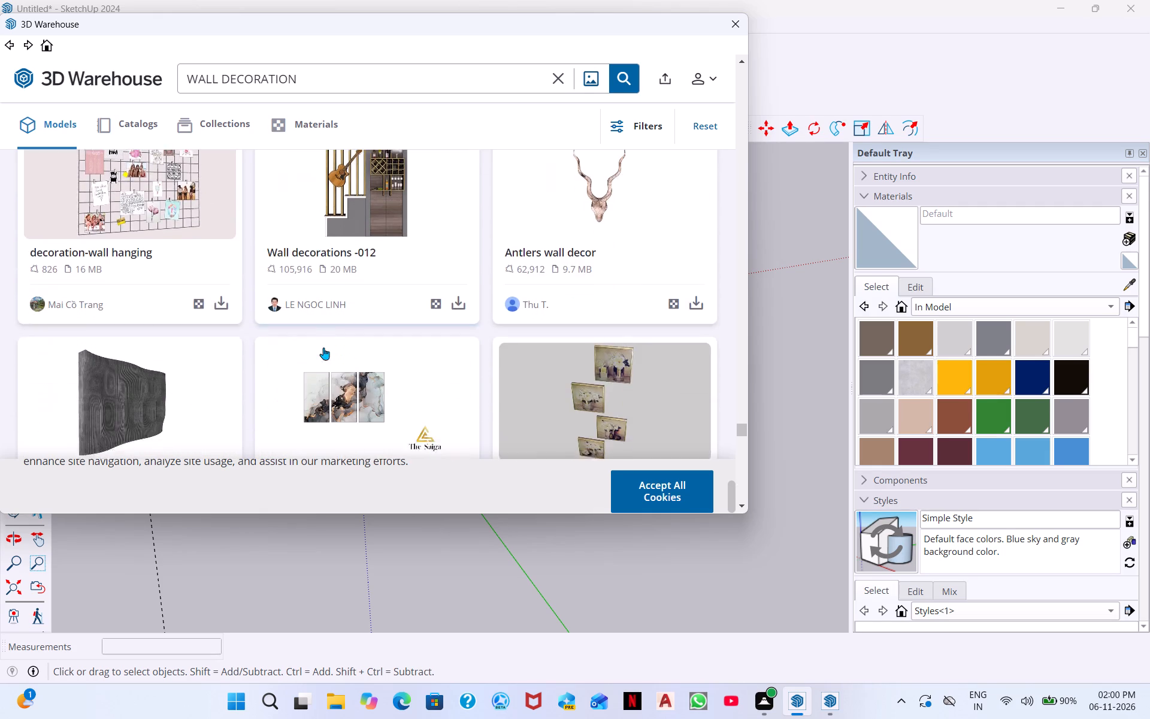
{"action": "scroll", "coordinate": [304, 346], "scroll_direction": "down", "scroll_amount": 5}
{"action": "scroll", "coordinate": [208, 276], "scroll_direction": "up", "scroll_amount": 2}
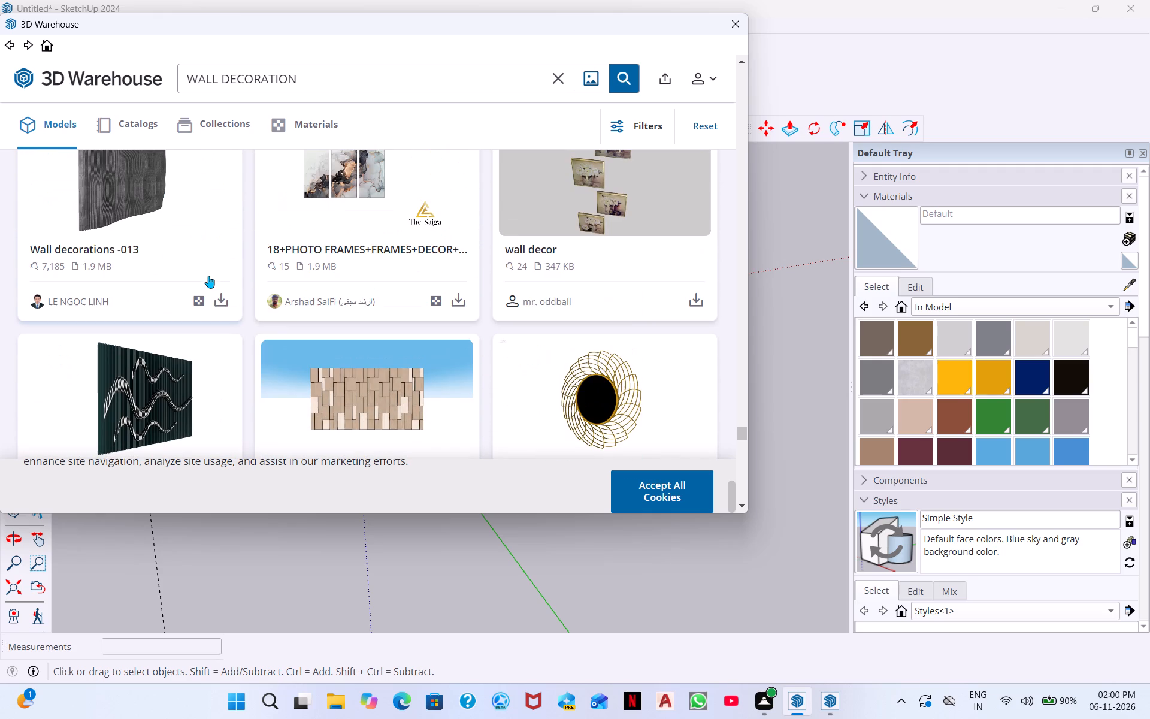
{"action": "scroll", "coordinate": [207, 274], "scroll_direction": "down", "scroll_amount": 3}
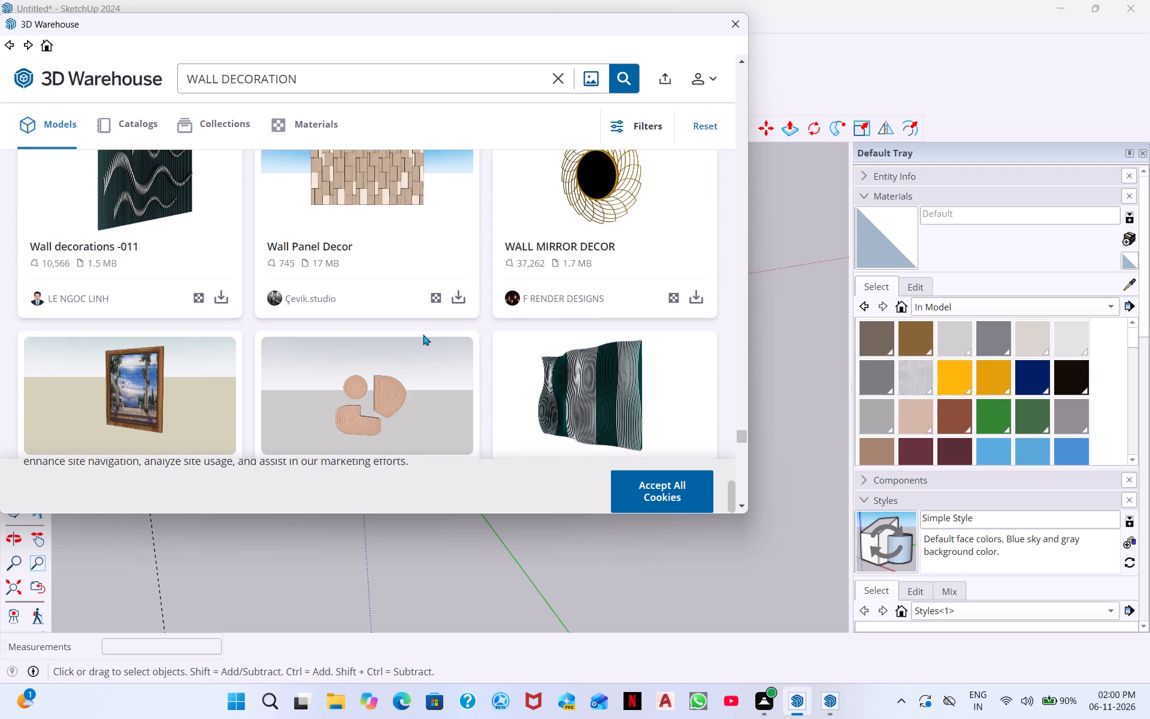
{"action": "scroll", "coordinate": [411, 319], "scroll_direction": "down", "scroll_amount": 3}
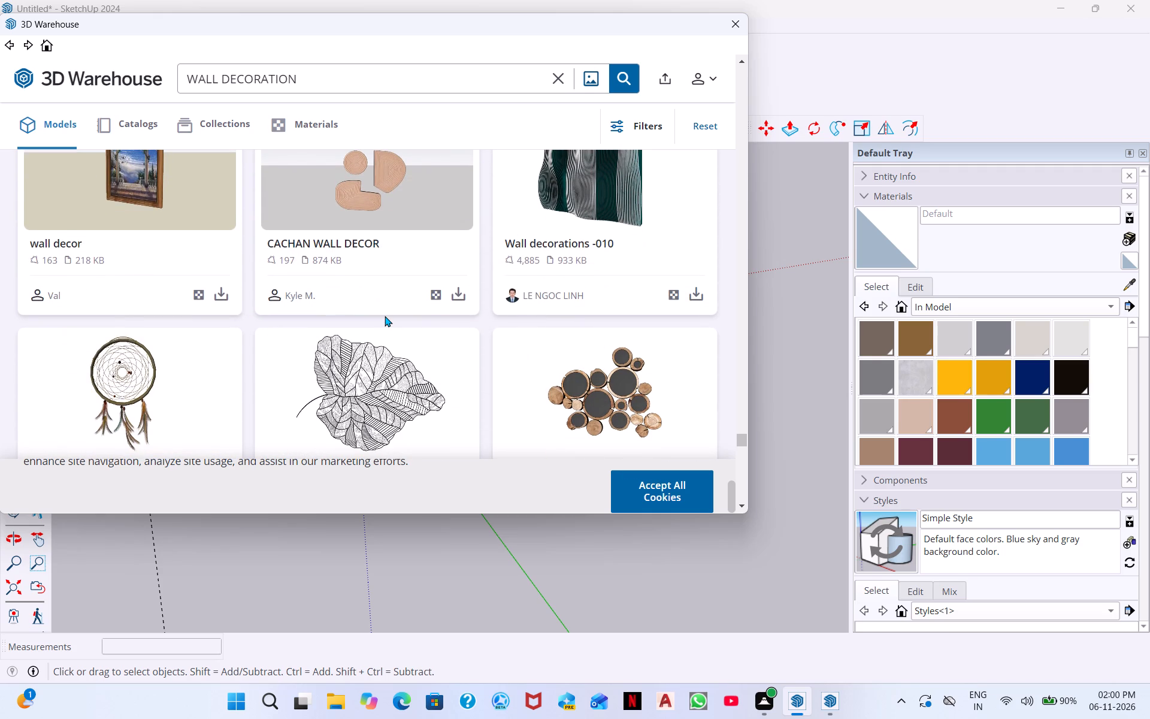
{"action": "scroll", "coordinate": [371, 322], "scroll_direction": "down", "scroll_amount": 6}
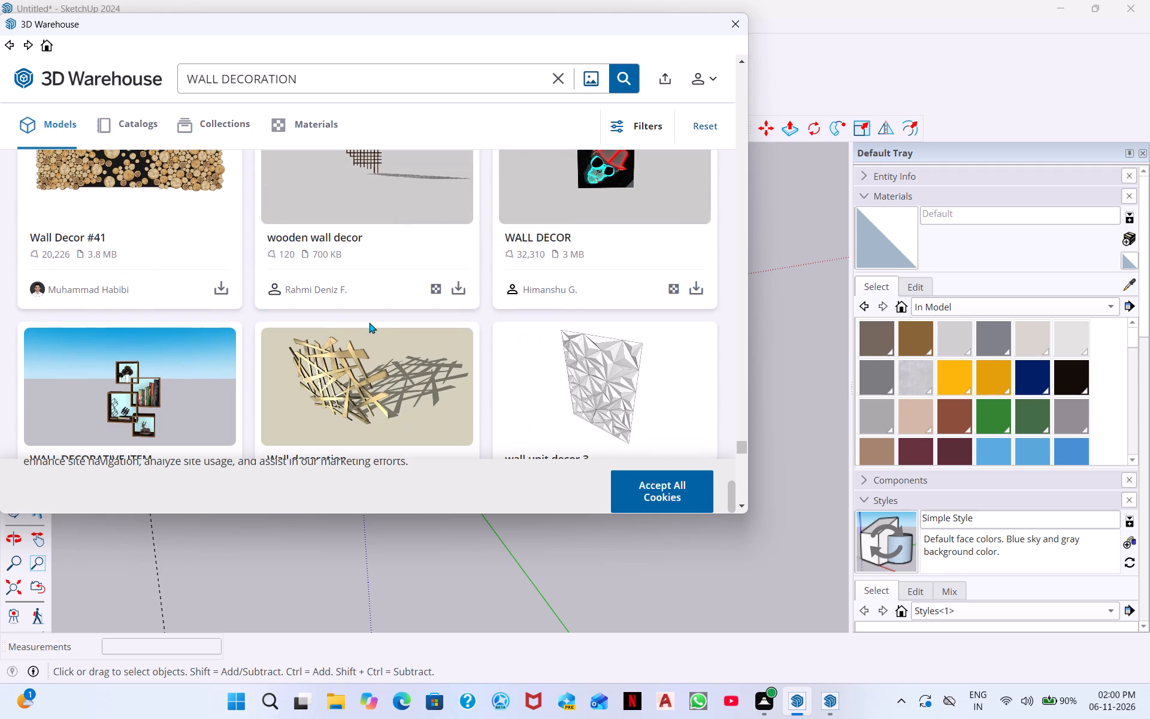
{"action": "scroll", "coordinate": [517, 354], "scroll_direction": "down", "scroll_amount": 2}
{"action": "scroll", "coordinate": [460, 348], "scroll_direction": "down", "scroll_amount": 3}
{"action": "scroll", "coordinate": [278, 347], "scroll_direction": "down", "scroll_amount": 2}
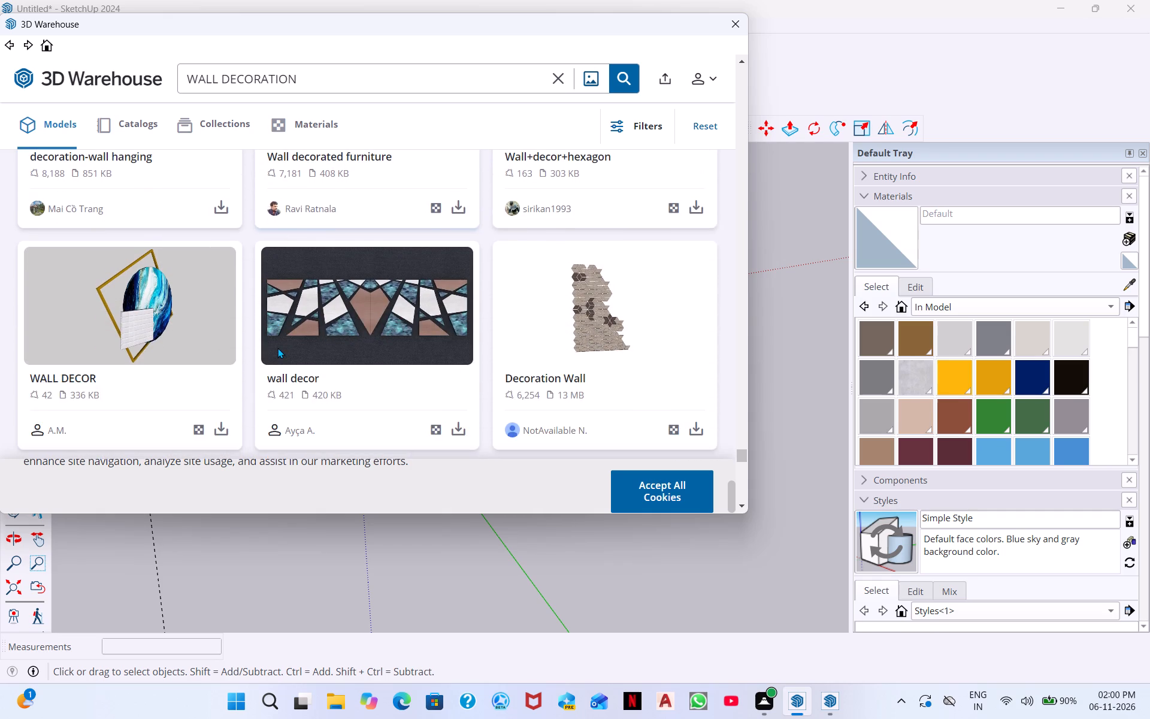
{"action": "scroll", "coordinate": [279, 346], "scroll_direction": "up", "scroll_amount": 2}
{"action": "scroll", "coordinate": [282, 343], "scroll_direction": "down", "scroll_amount": 6}
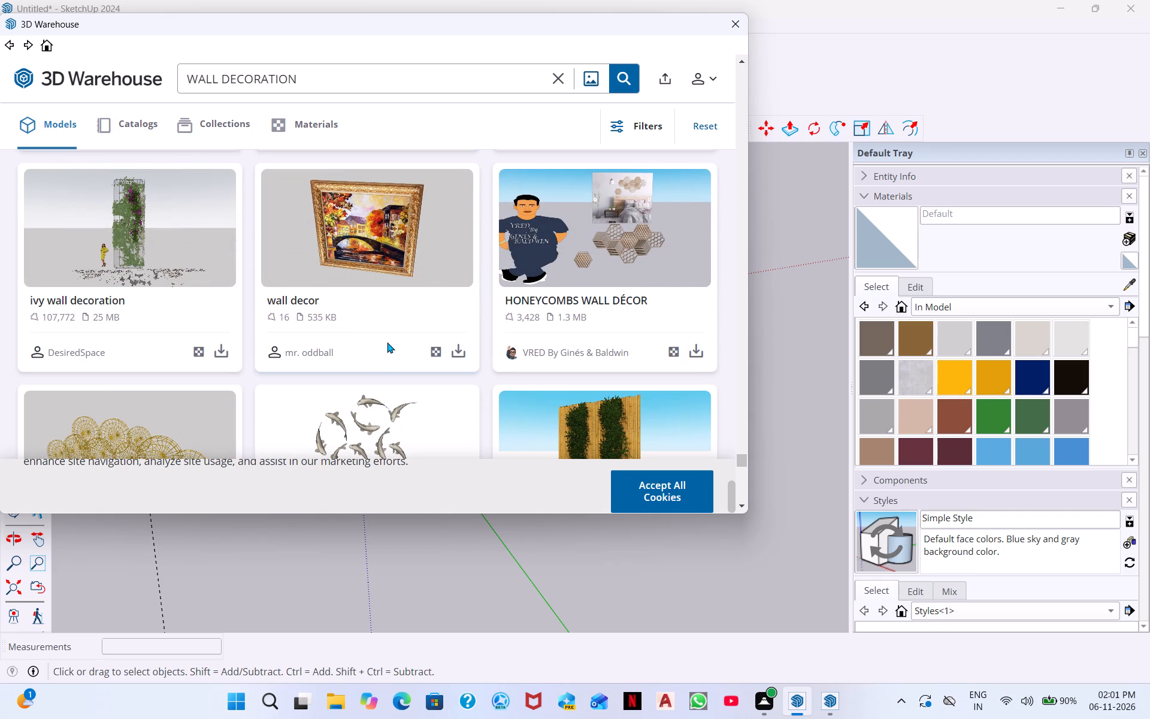
{"action": "scroll", "coordinate": [391, 352], "scroll_direction": "down", "scroll_amount": 3}
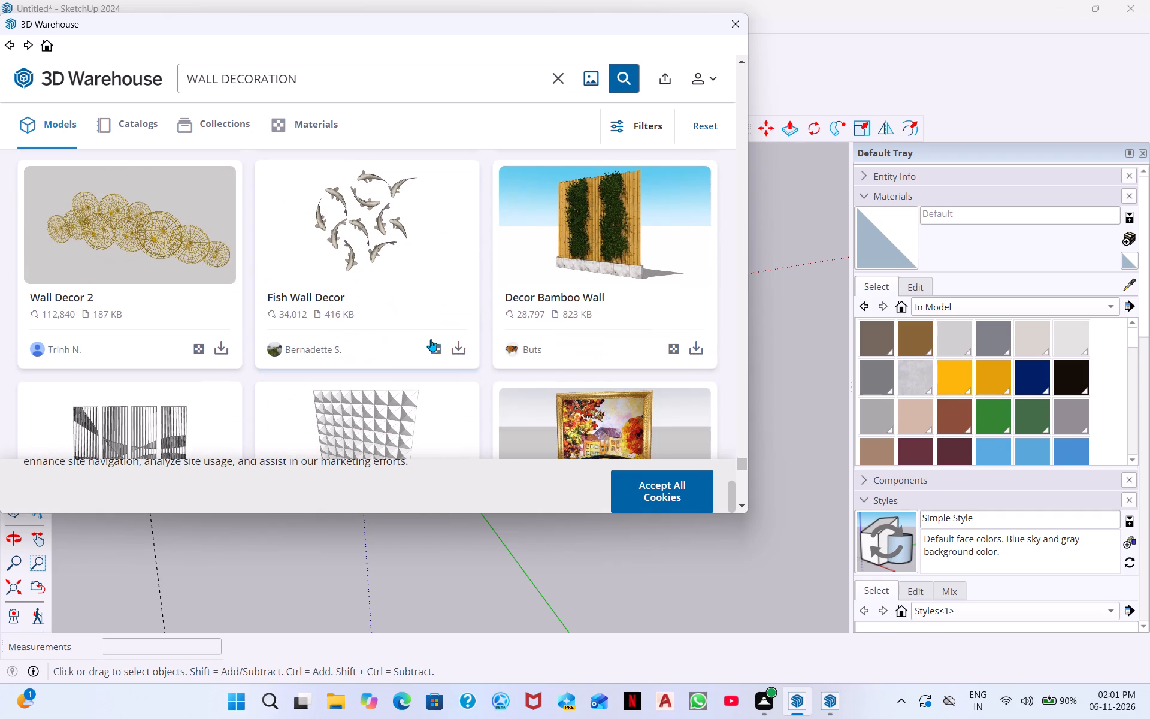
{"action": "scroll", "coordinate": [425, 340], "scroll_direction": "down", "scroll_amount": 3}
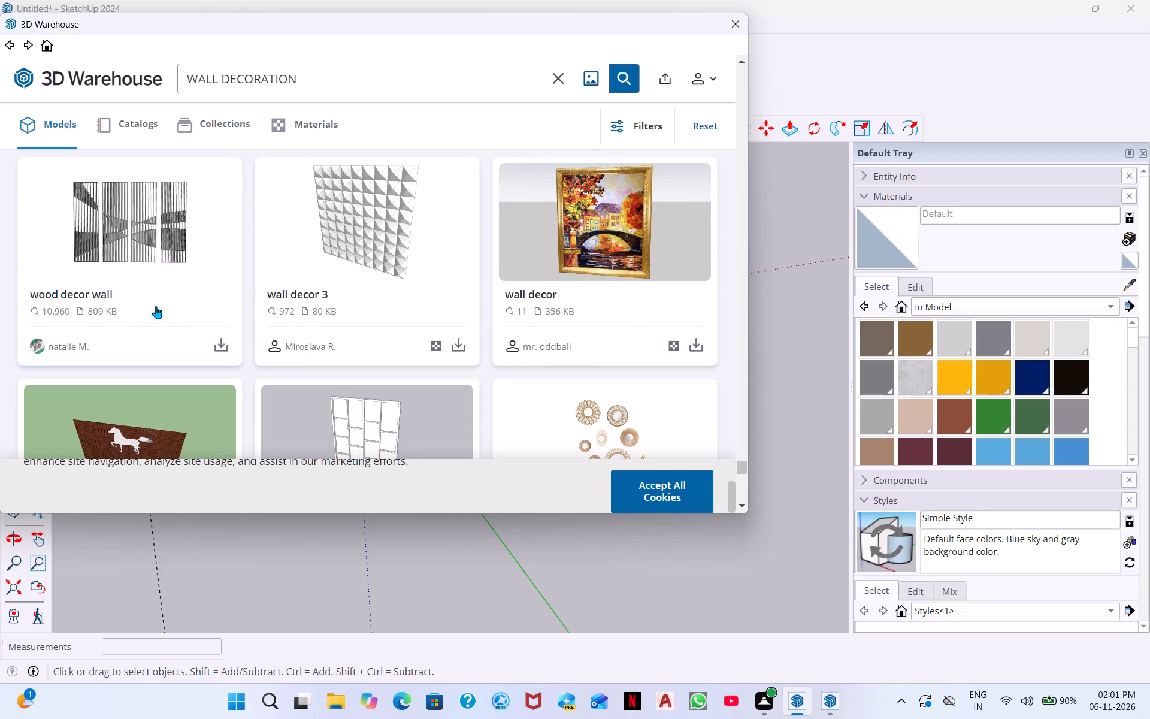
Download the wood decor wall model into the HOME MATERIAL folder as WALL DESIGN and close the model library.
{"action": "left_click", "coordinate": [220, 345]}
{"action": "left_click", "coordinate": [395, 286]}
{"action": "left_click_drag", "start_coordinate": [177, 288], "coordinate": [114, 300]}
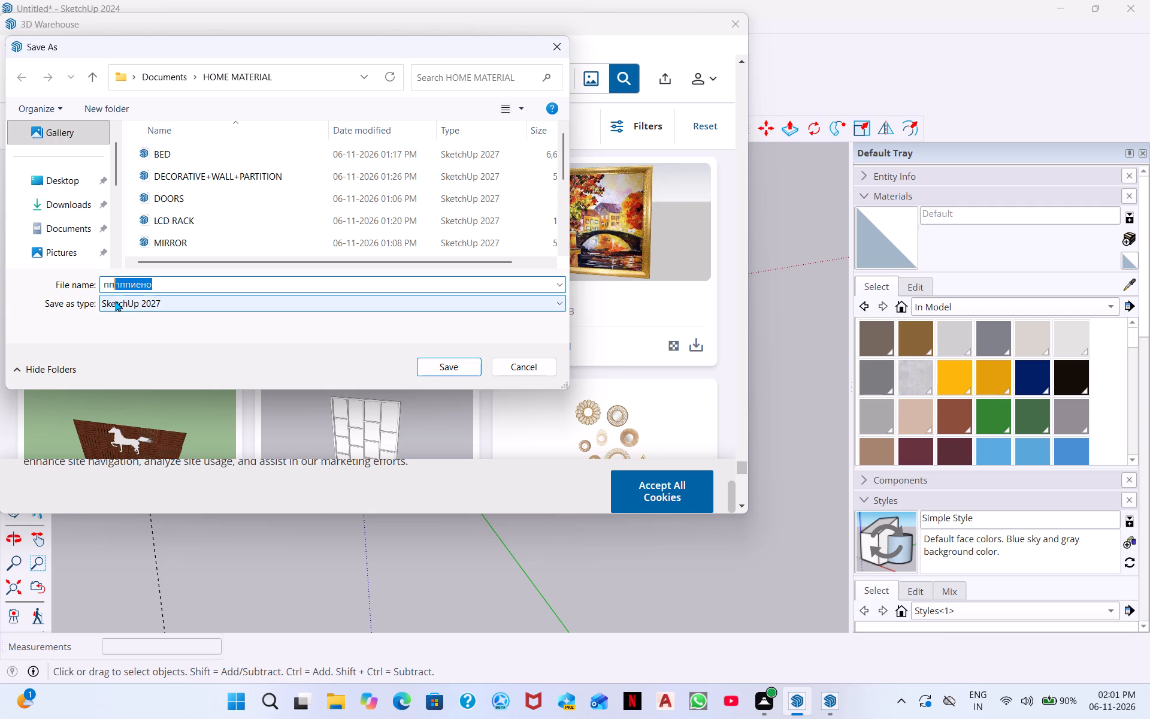
{"action": "key", "text": "BackSpace"}
{"action": "key", "text": "BackSpace"}
{"action": "key", "text": "BackSpace"}
{"action": "key", "text": "BackSpace"}
{"action": "key", "text": "BackSpace"}
{"action": "key", "text": "BackSpace"}
{"action": "key", "text": "BackSpace"}
{"action": "key", "text": "BackSpace"}
{"action": "key", "text": "BackSpace"}
{"action": "type", "text": "WAL"}
{"action": "key", "text": "space"}
{"action": "key", "text": "space"}
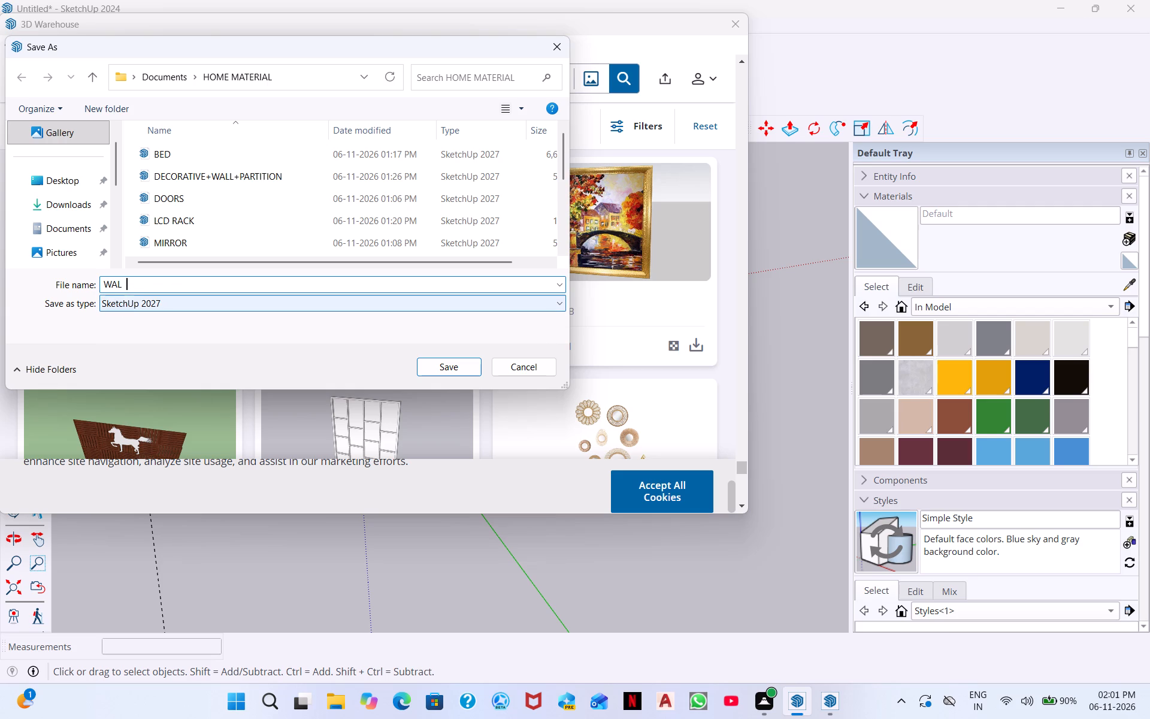
{"action": "key", "text": "BackSpace"}
{"action": "key", "text": "BackSpace"}
{"action": "type", "text": "L DS"}
{"action": "key", "text": "BackSpace"}
{"action": "type", "text": "ESIGN"}
{"action": "left_click", "coordinate": [441, 368]}
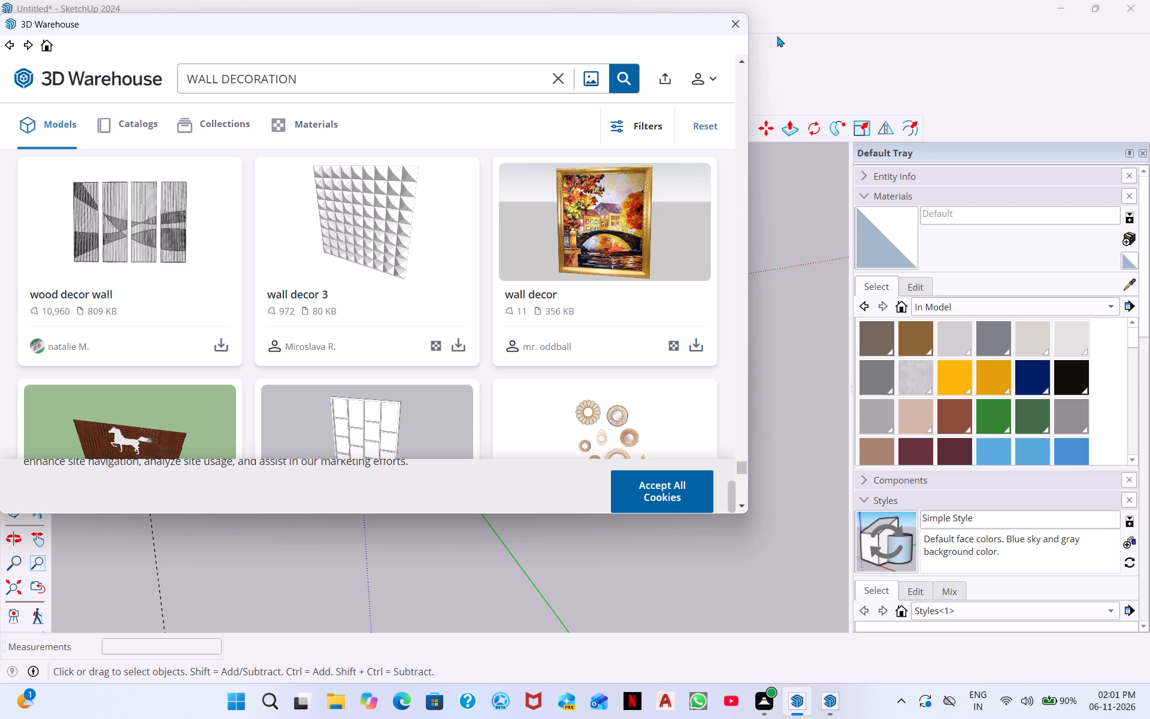
{"action": "left_click", "coordinate": [722, 31]}
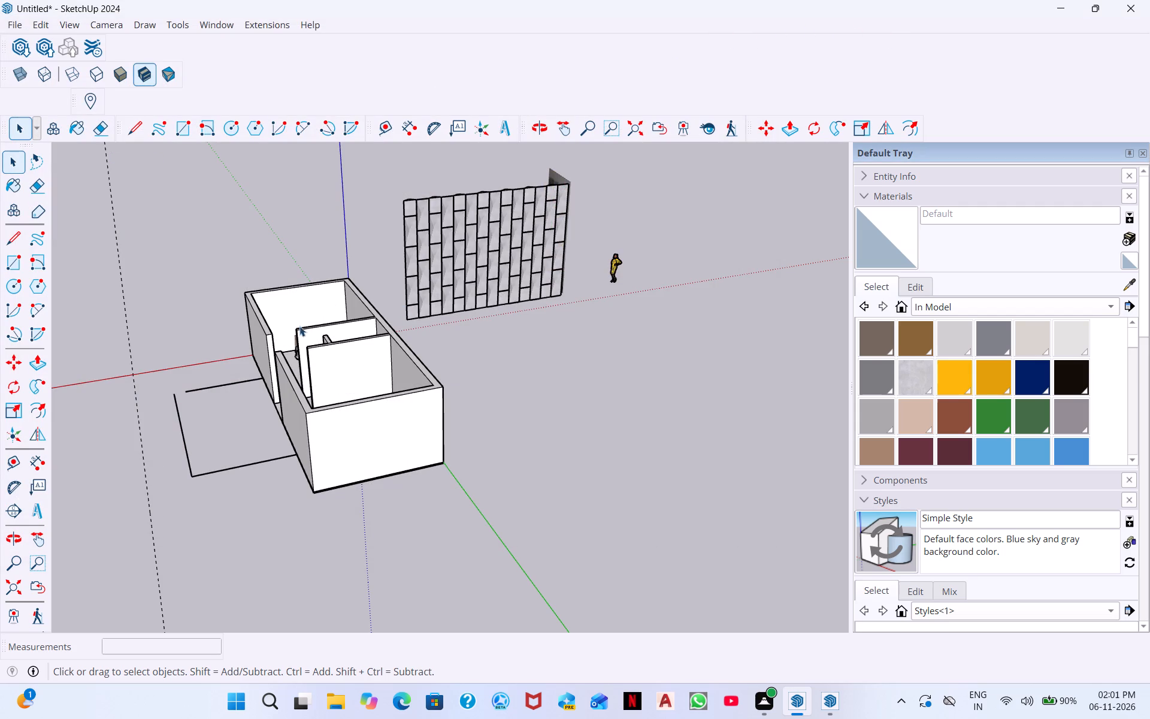
Examine the bed's placement against the bedroom walls and floor, from above and at close range.
{"action": "middle_click_drag", "start_coordinate": [377, 387], "coordinate": [347, 497]}
{"action": "middle_click_drag", "start_coordinate": [290, 297], "coordinate": [290, 322]}
{"action": "scroll", "coordinate": [331, 274], "scroll_direction": "up", "scroll_amount": 1}
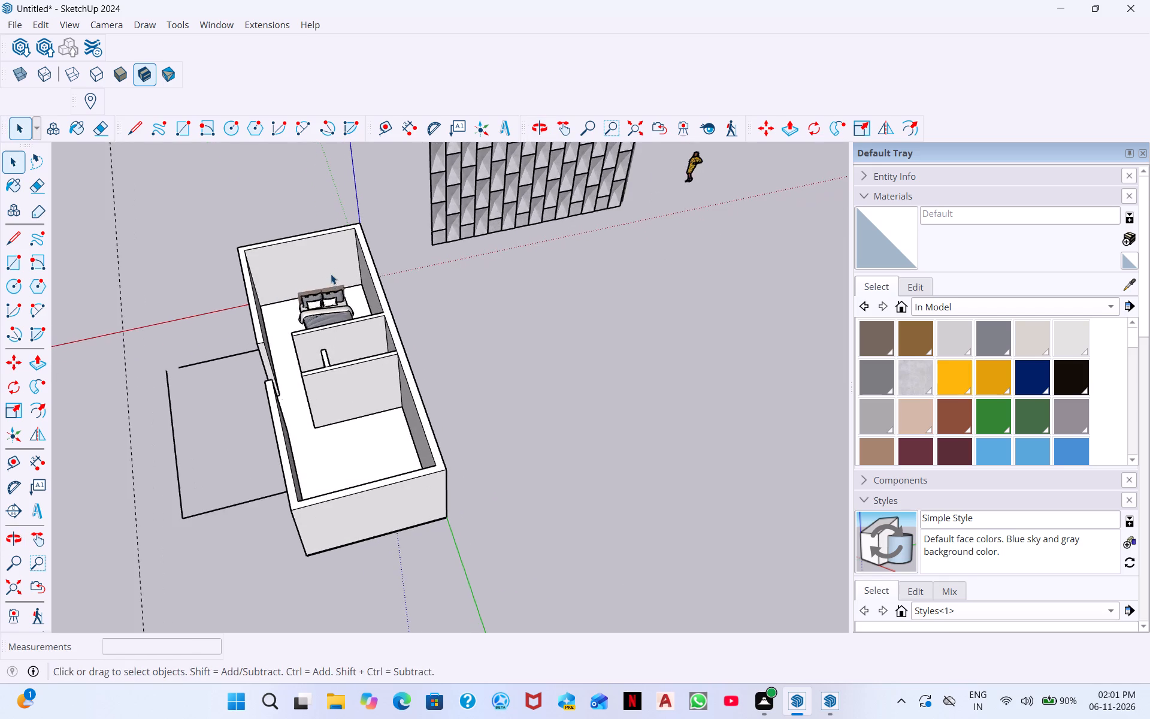
{"action": "scroll", "coordinate": [331, 274], "scroll_direction": "up", "scroll_amount": 14}
{"action": "scroll", "coordinate": [331, 352], "scroll_direction": "up", "scroll_amount": 4}
{"action": "scroll", "coordinate": [330, 354], "scroll_direction": "down", "scroll_amount": 4}
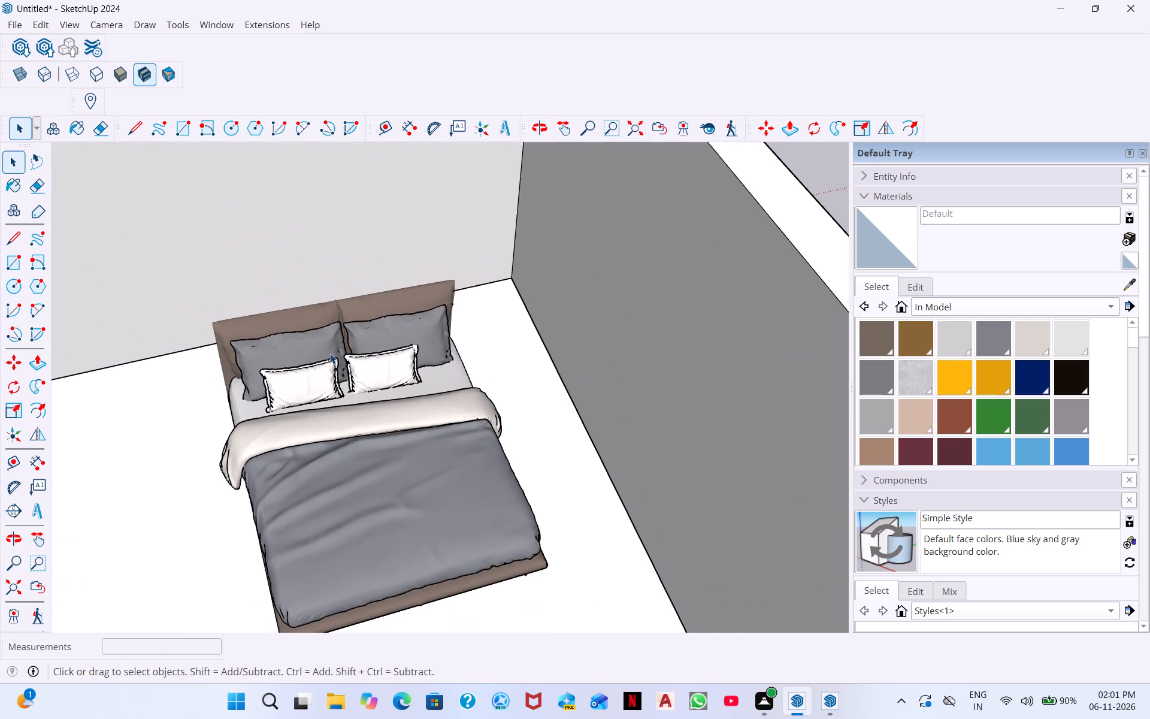
{"action": "middle_click_drag", "start_coordinate": [293, 440], "coordinate": [391, 334]}
{"action": "middle_click_drag", "start_coordinate": [286, 446], "coordinate": [315, 381]}
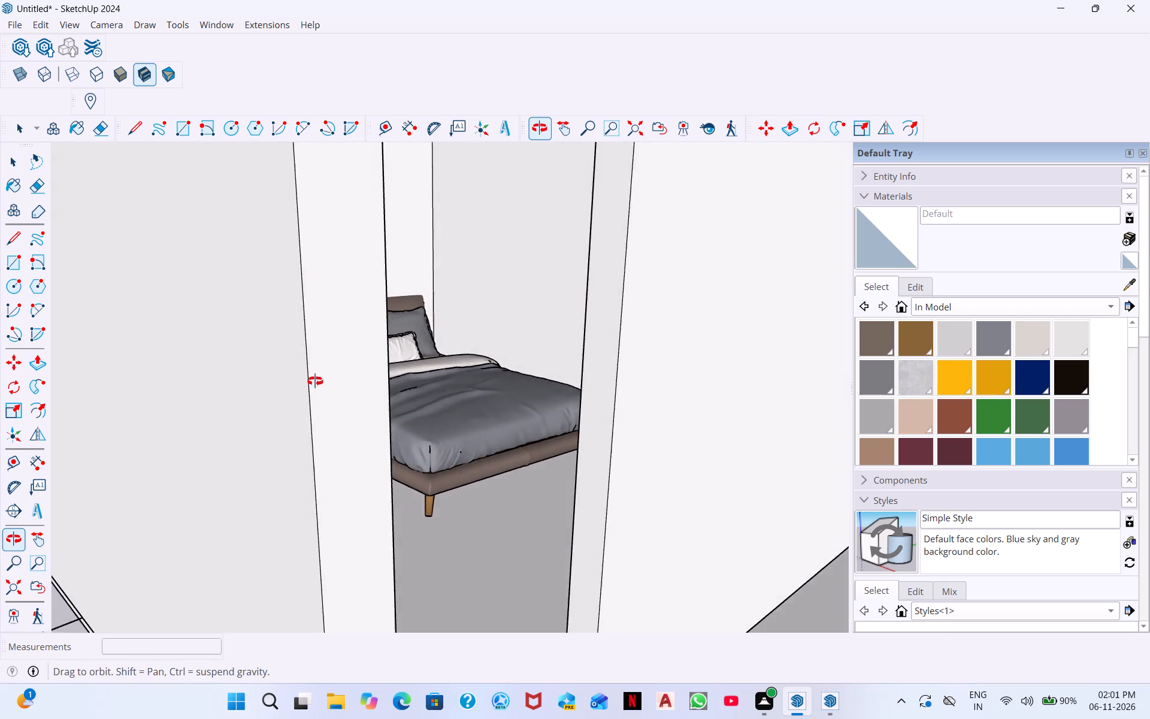
{"action": "middle_click_drag", "start_coordinate": [315, 381], "coordinate": [286, 356]}
{"action": "scroll", "coordinate": [301, 437], "scroll_direction": "up", "scroll_amount": 7}
{"action": "scroll", "coordinate": [286, 455], "scroll_direction": "down", "scroll_amount": 1}
{"action": "middle_click_drag", "start_coordinate": [307, 467], "coordinate": [328, 468]}
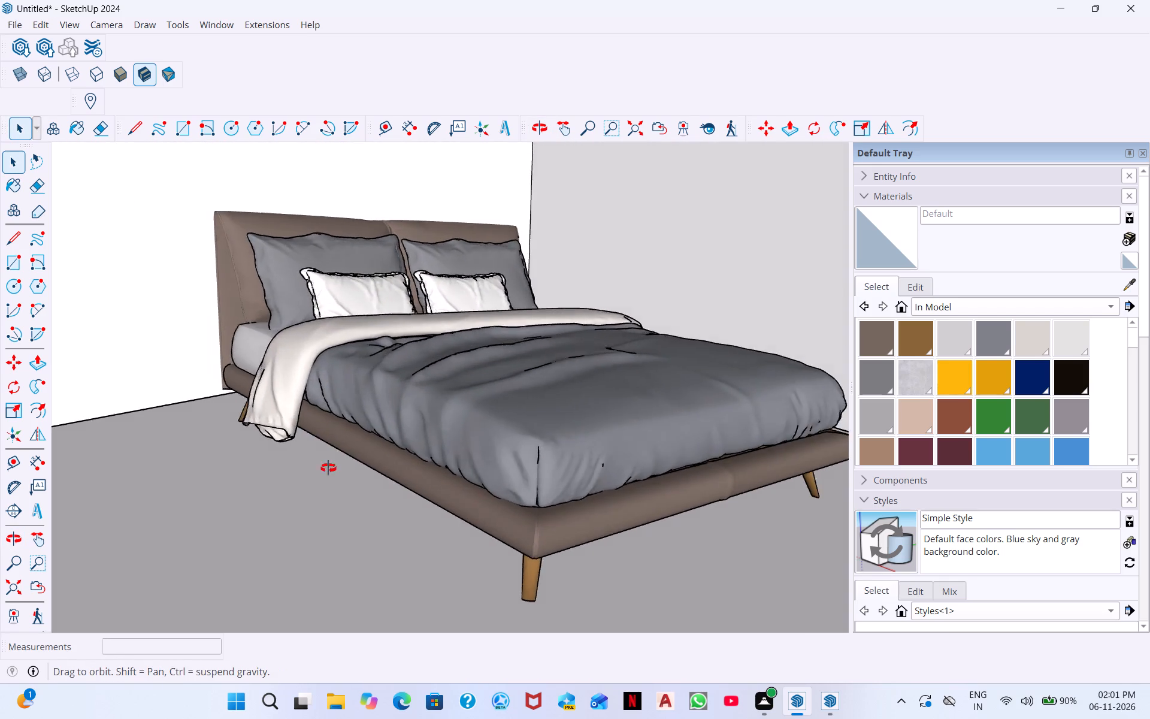
{"action": "middle_click_drag", "start_coordinate": [328, 468], "coordinate": [289, 481]}
{"action": "scroll", "coordinate": [219, 438], "scroll_direction": "up", "scroll_amount": 3}
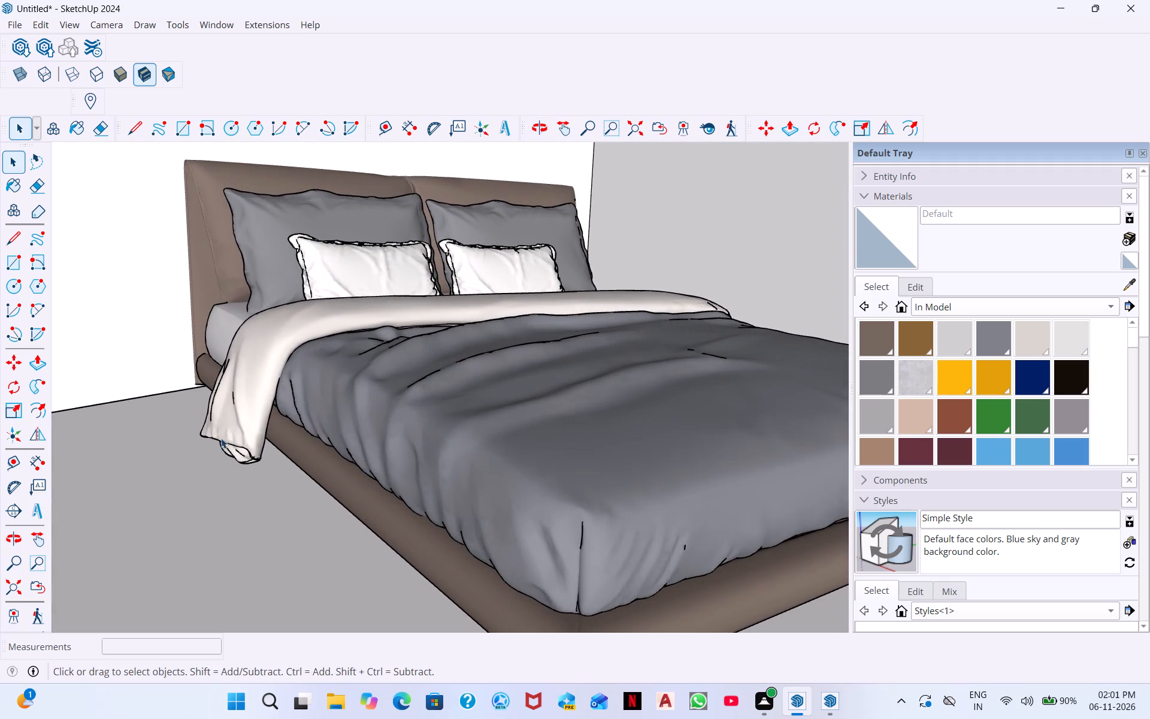
Examine the bedroom, bed, neighbouring rooms and partition walls of the house from close range, outside and above.
{"action": "middle_click_drag", "start_coordinate": [273, 448], "coordinate": [342, 454]}
{"action": "scroll", "coordinate": [343, 455], "scroll_direction": "down", "scroll_amount": 9}
{"action": "middle_click_drag", "start_coordinate": [388, 452], "coordinate": [423, 475]}
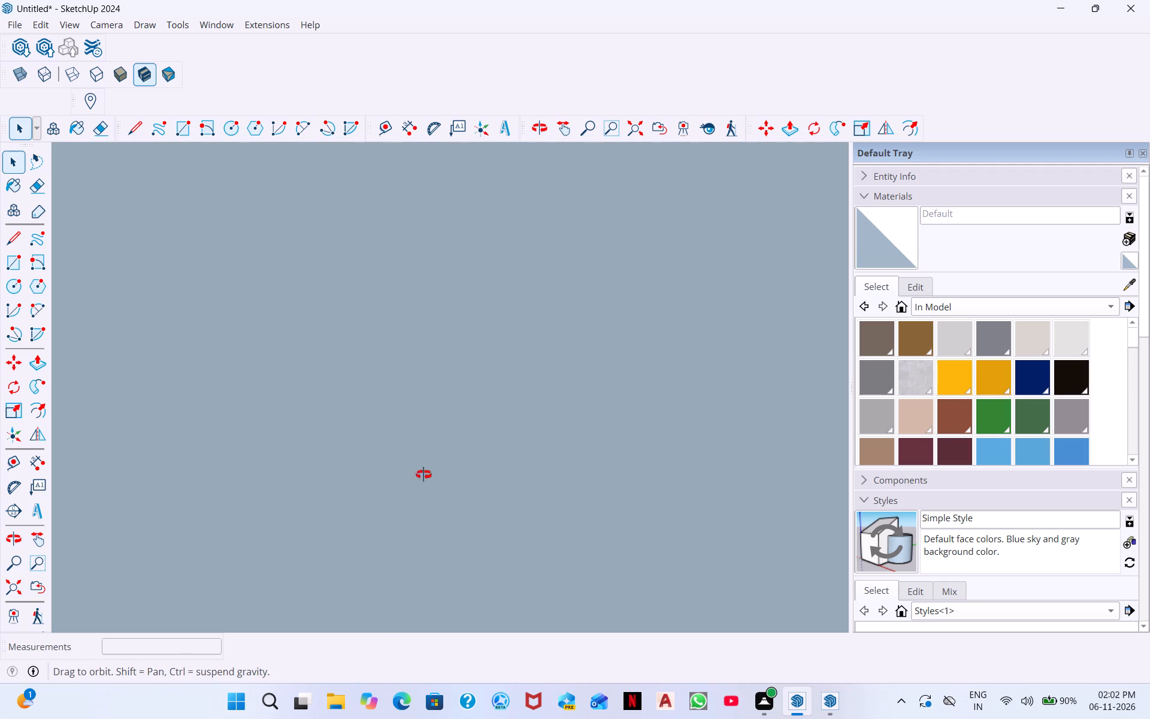
{"action": "middle_click_drag", "start_coordinate": [423, 475], "coordinate": [456, 441]}
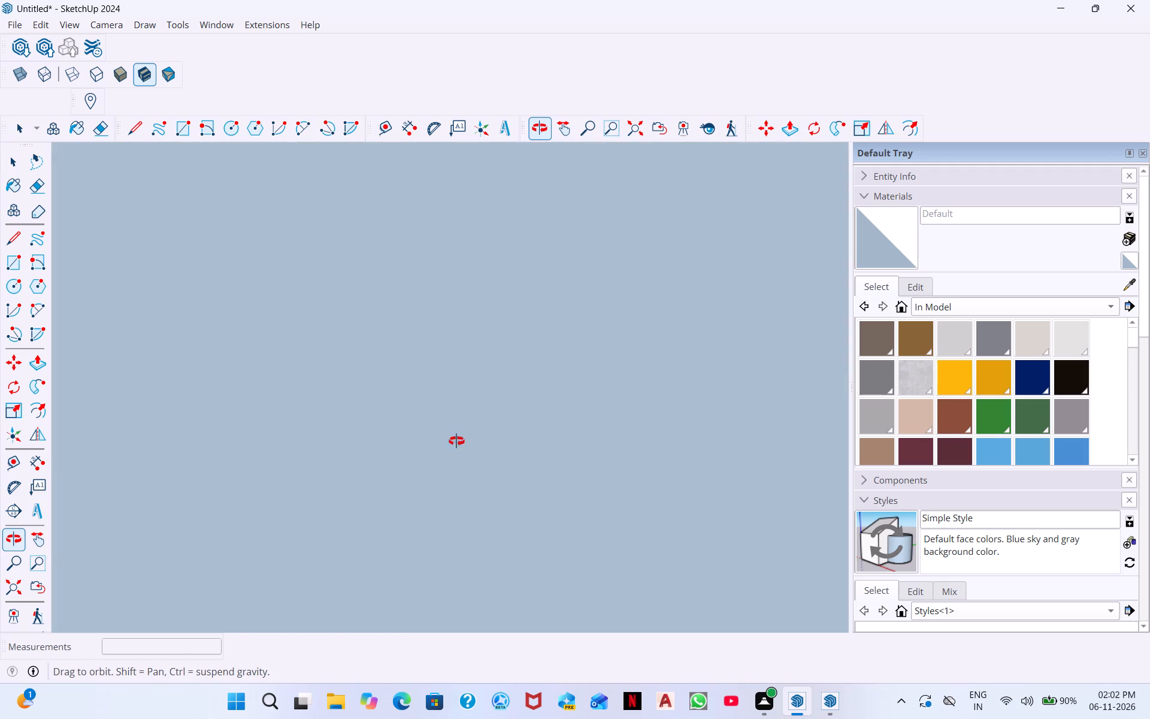
{"action": "middle_click_drag", "start_coordinate": [456, 441], "coordinate": [197, 420]}
{"action": "scroll", "coordinate": [234, 410], "scroll_direction": "down", "scroll_amount": 8}
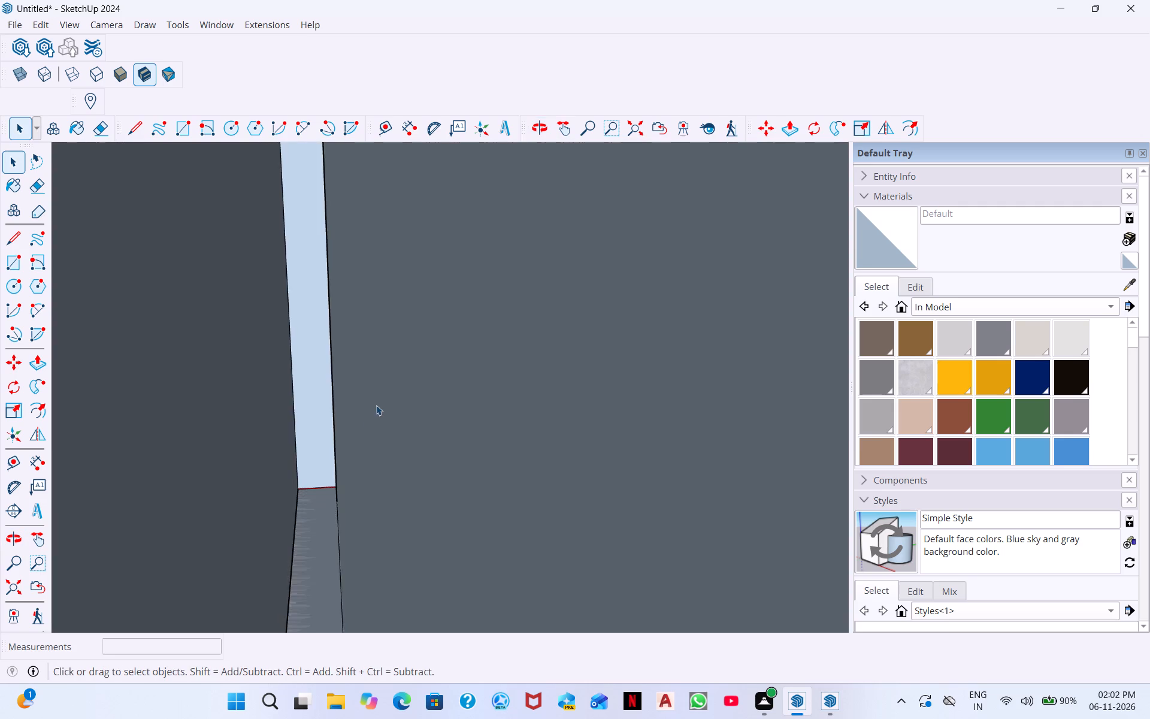
{"action": "scroll", "coordinate": [376, 405], "scroll_direction": "down", "scroll_amount": 20}
{"action": "scroll", "coordinate": [376, 405], "scroll_direction": "down", "scroll_amount": 4}
{"action": "middle_click_drag", "start_coordinate": [398, 369], "coordinate": [397, 493]}
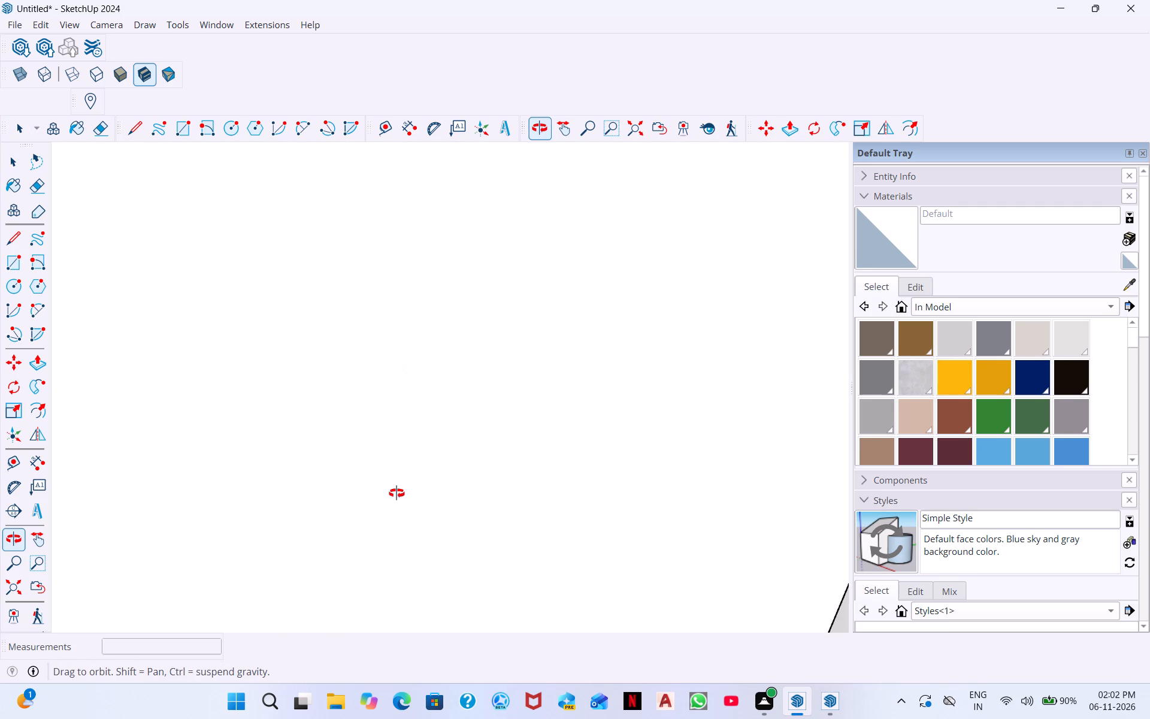
{"action": "middle_click_drag", "start_coordinate": [397, 493], "coordinate": [401, 489]}
{"action": "scroll", "coordinate": [402, 487], "scroll_direction": "down", "scroll_amount": 20}
{"action": "scroll", "coordinate": [402, 487], "scroll_direction": "down", "scroll_amount": 7}
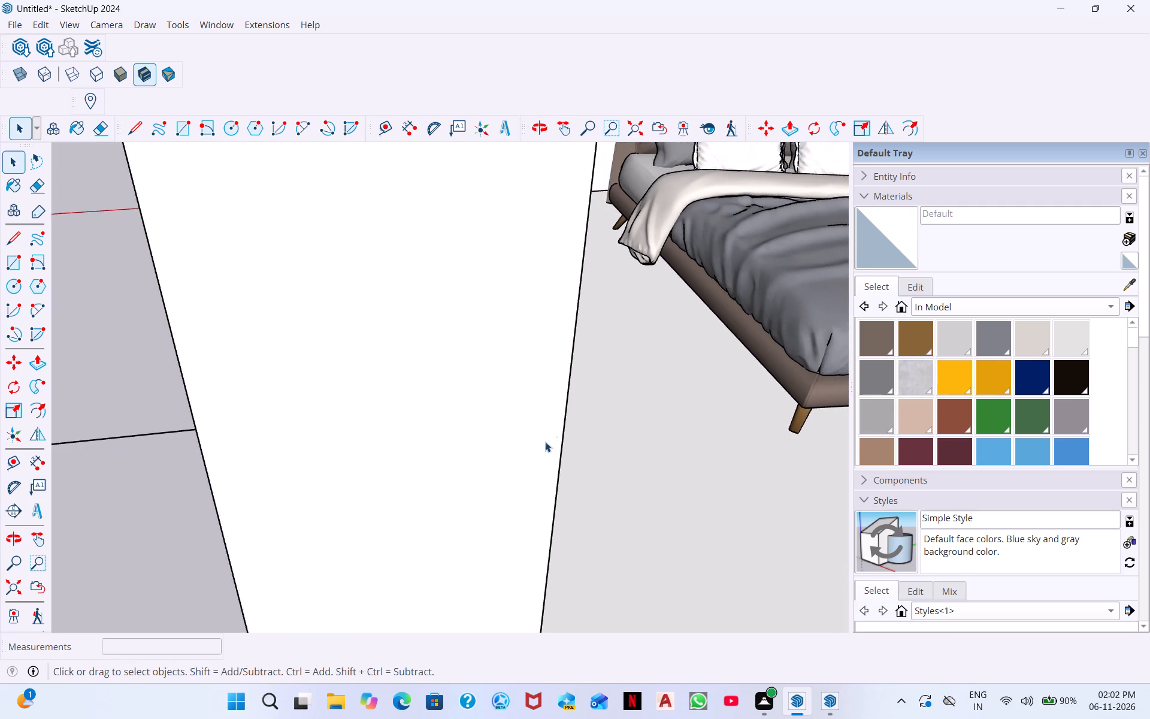
{"action": "scroll", "coordinate": [545, 442], "scroll_direction": "down", "scroll_amount": 12}
{"action": "middle_click_drag", "start_coordinate": [600, 397], "coordinate": [594, 400]}
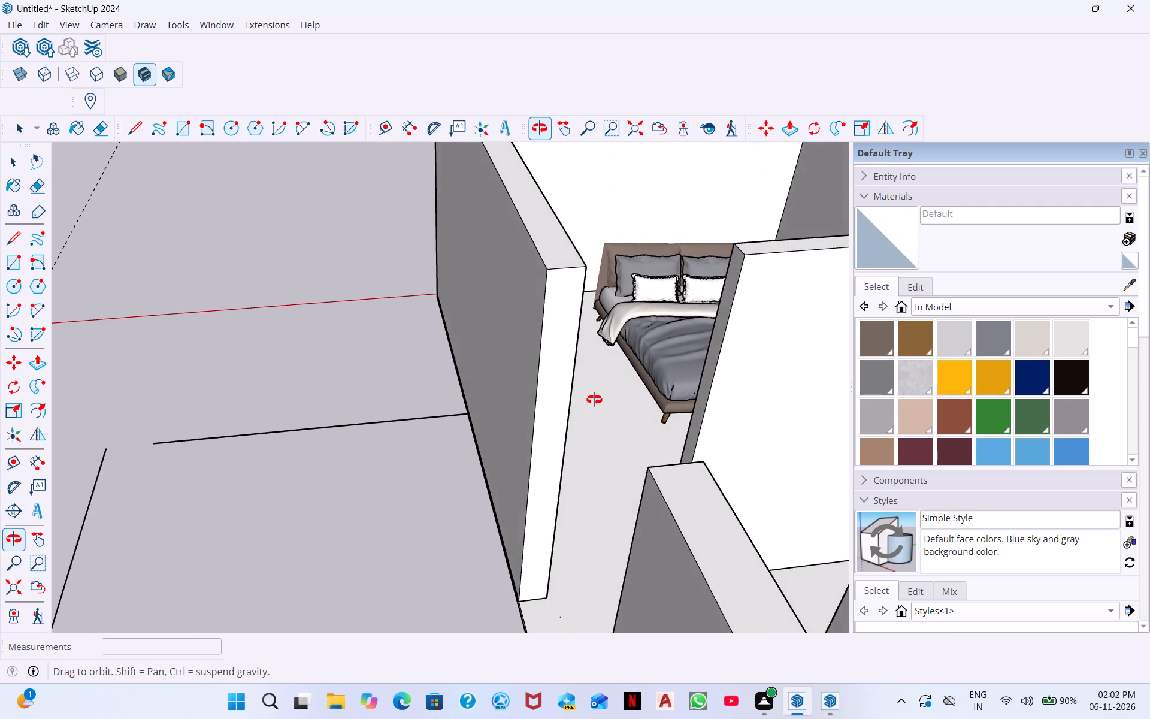
{"action": "middle_click_drag", "start_coordinate": [594, 400], "coordinate": [548, 403]}
{"action": "scroll", "coordinate": [573, 389], "scroll_direction": "up", "scroll_amount": 4}
{"action": "scroll", "coordinate": [700, 370], "scroll_direction": "down", "scroll_amount": 1}
{"action": "middle_click_drag", "start_coordinate": [701, 375], "coordinate": [708, 397]}
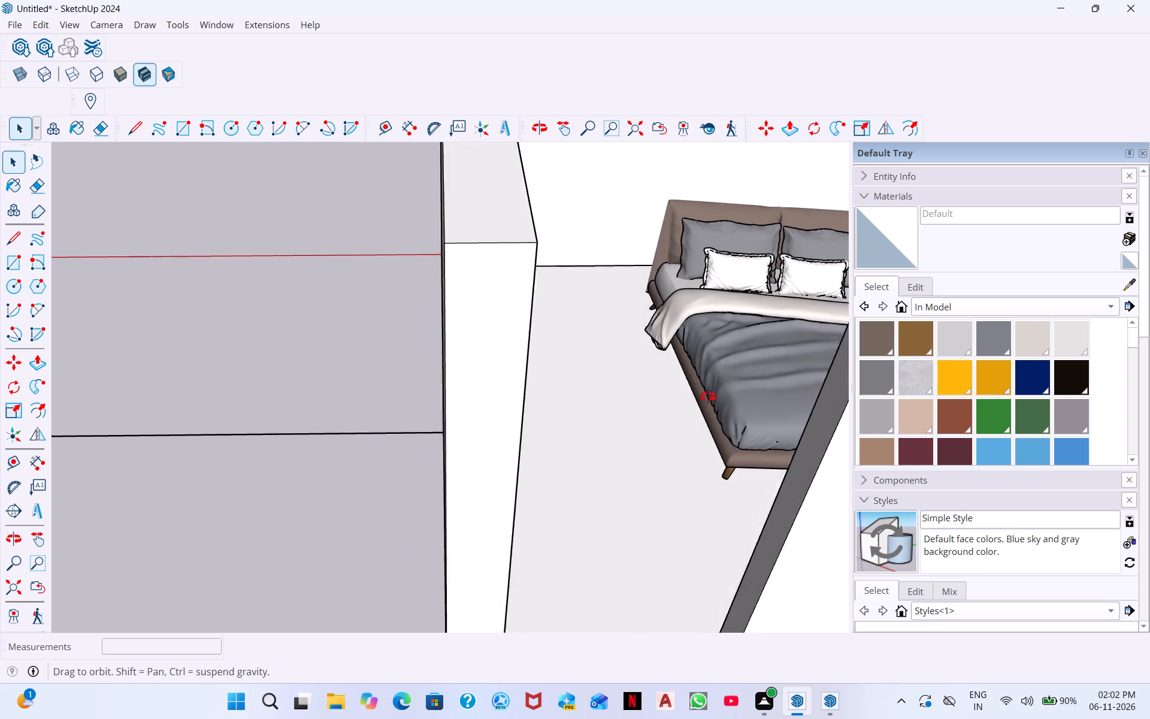
{"action": "middle_click_drag", "start_coordinate": [708, 397], "coordinate": [733, 428]}
{"action": "middle_click_drag", "start_coordinate": [610, 199], "coordinate": [602, 156]}
{"action": "middle_click_drag", "start_coordinate": [671, 213], "coordinate": [665, 207]}
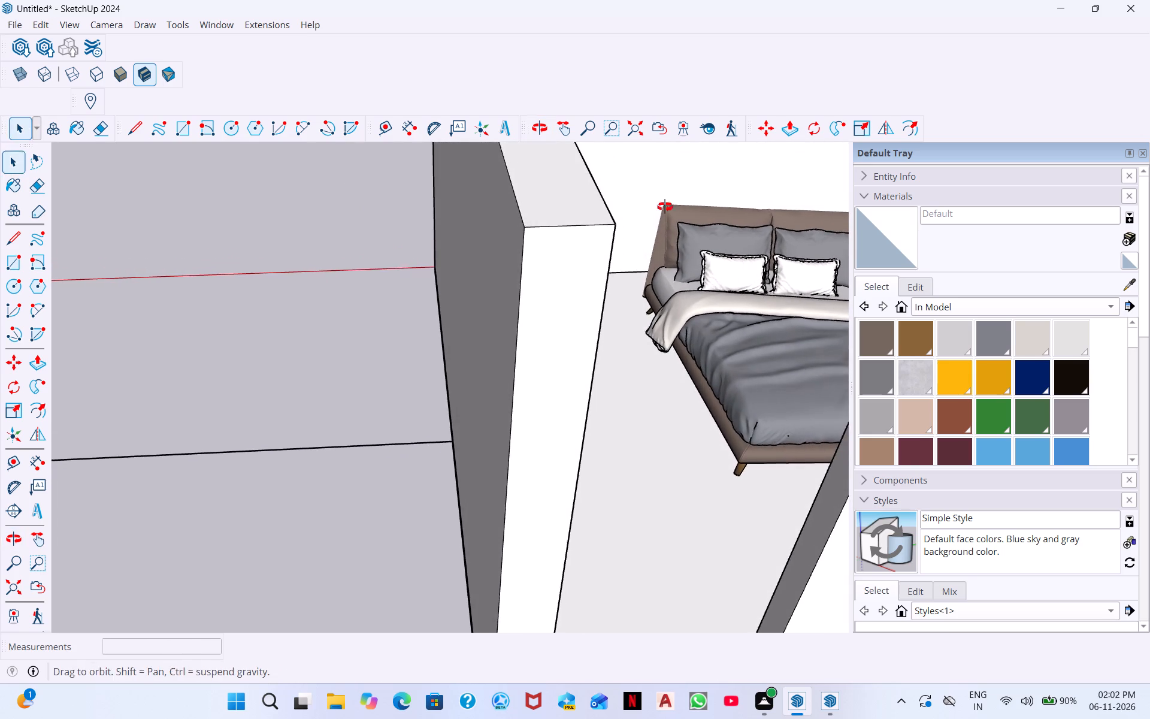
{"action": "middle_click_drag", "start_coordinate": [665, 207], "coordinate": [659, 199]}
{"action": "middle_click_drag", "start_coordinate": [786, 213], "coordinate": [764, 165]}
{"action": "middle_click_drag", "start_coordinate": [723, 250], "coordinate": [713, 482]}
{"action": "scroll", "coordinate": [573, 273], "scroll_direction": "down", "scroll_amount": 1}
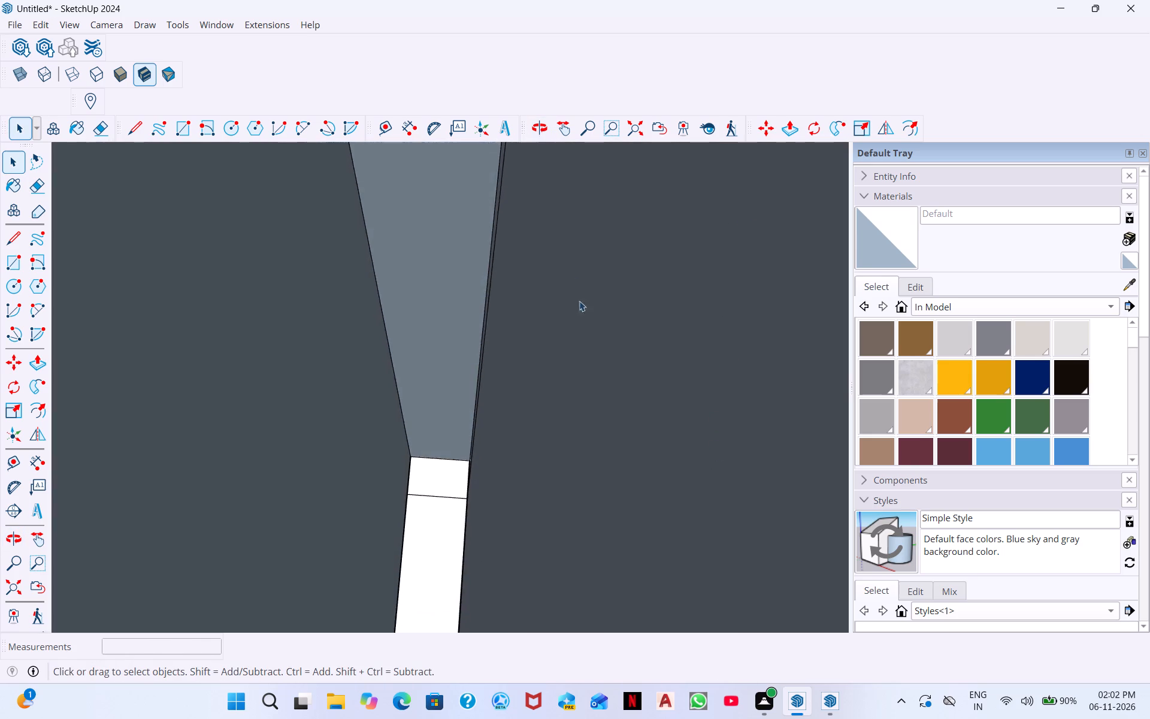
{"action": "scroll", "coordinate": [579, 301], "scroll_direction": "down", "scroll_amount": 20}
{"action": "scroll", "coordinate": [579, 301], "scroll_direction": "down", "scroll_amount": 8}
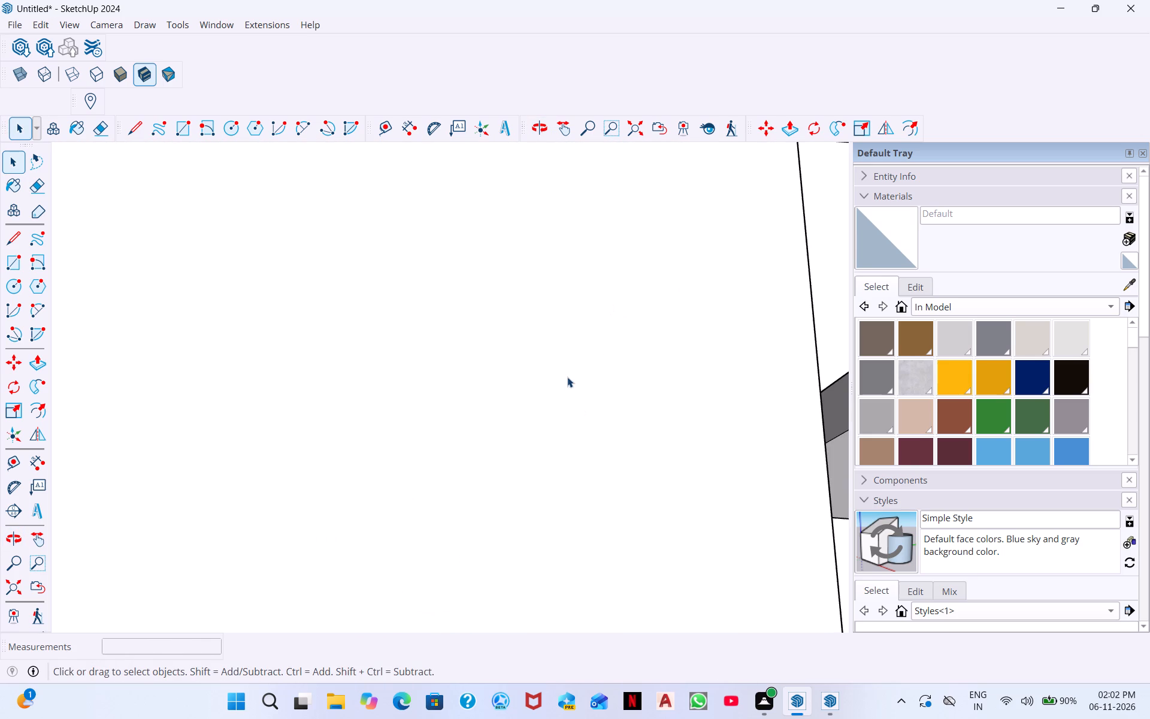
{"action": "scroll", "coordinate": [541, 435], "scroll_direction": "down", "scroll_amount": 20}
{"action": "scroll", "coordinate": [541, 435], "scroll_direction": "down", "scroll_amount": 4}
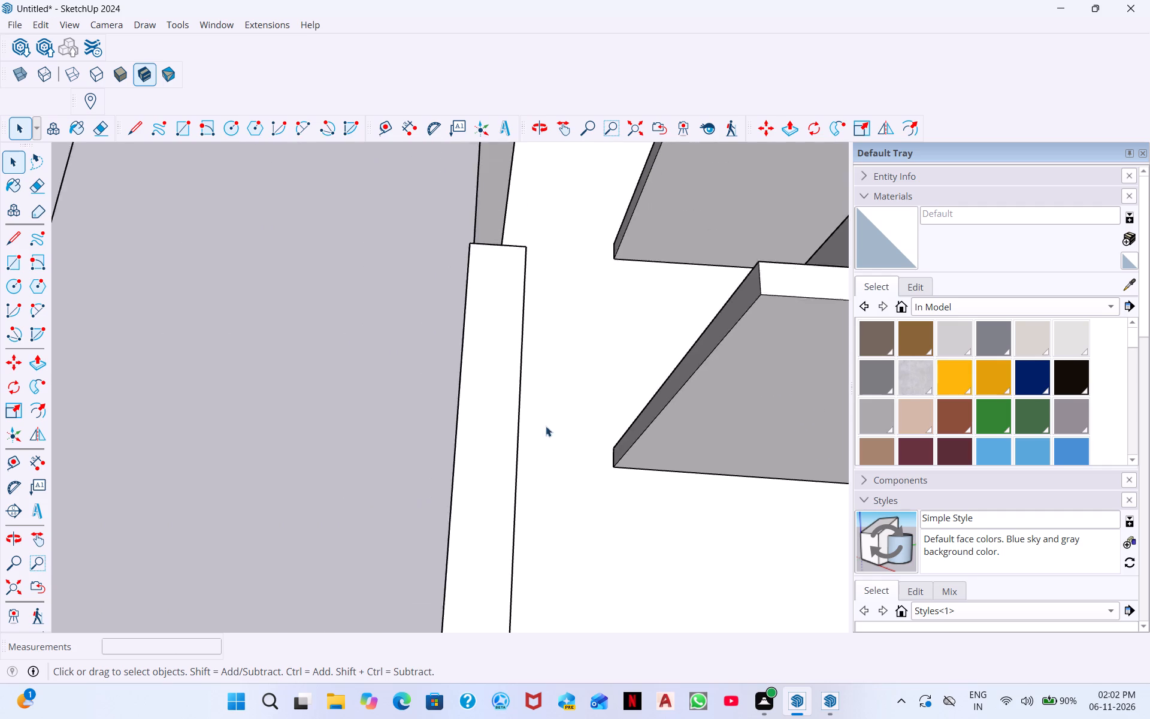
{"action": "scroll", "coordinate": [546, 426], "scroll_direction": "down", "scroll_amount": 9}
{"action": "middle_click_drag", "start_coordinate": [643, 375], "coordinate": [640, 330]}
{"action": "middle_click_drag", "start_coordinate": [690, 359], "coordinate": [672, 331]}
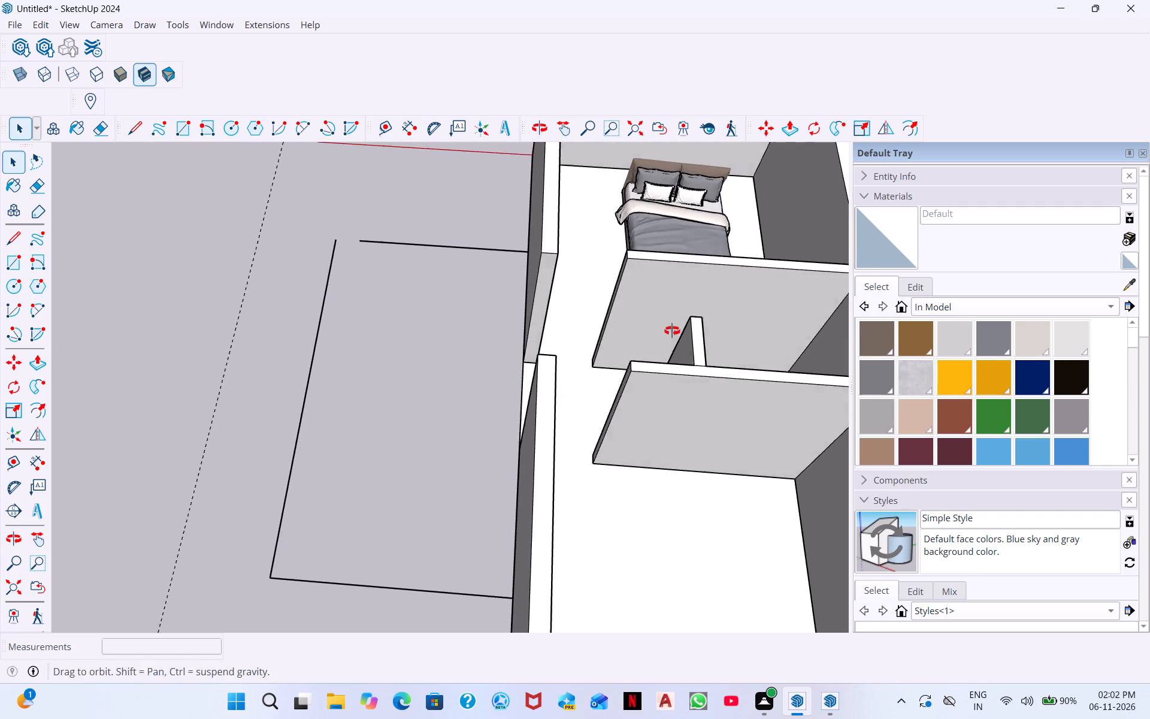
{"action": "middle_click_drag", "start_coordinate": [672, 331], "coordinate": [665, 326]}
{"action": "middle_click_drag", "start_coordinate": [646, 395], "coordinate": [655, 301]}
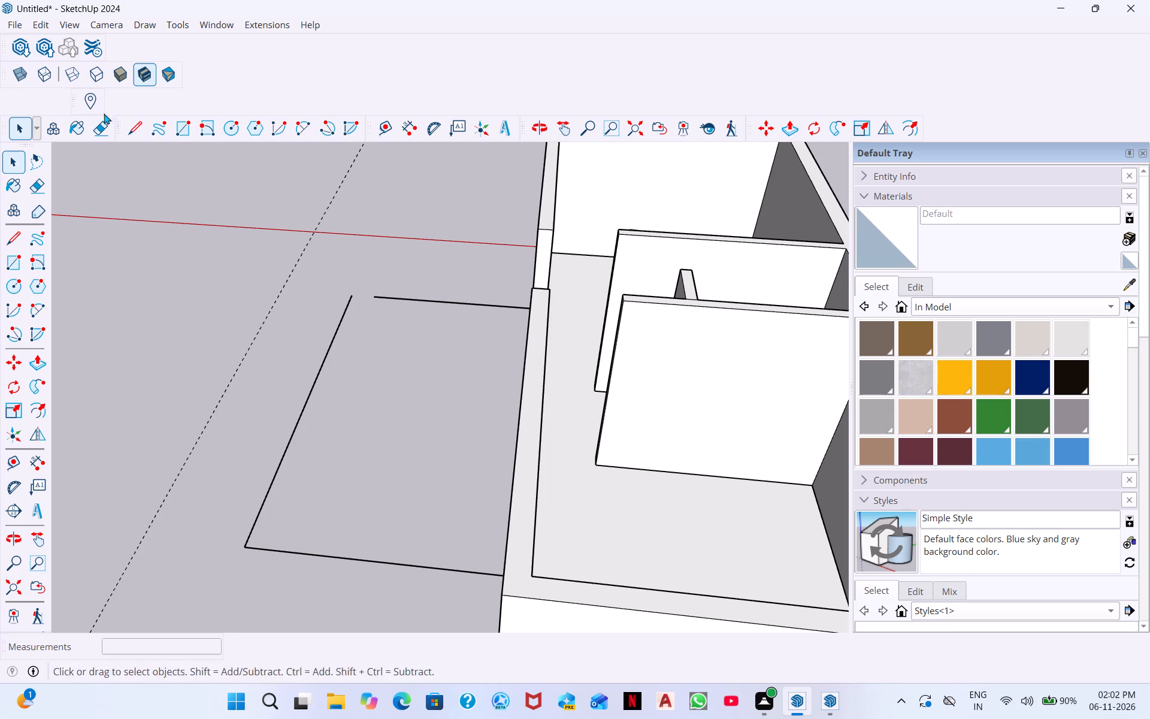
Import the WALL DESIGN model from the HOME MATERIAL folder and place it on the open ground outside the house.
{"action": "left_click", "coordinate": [22, 25]}
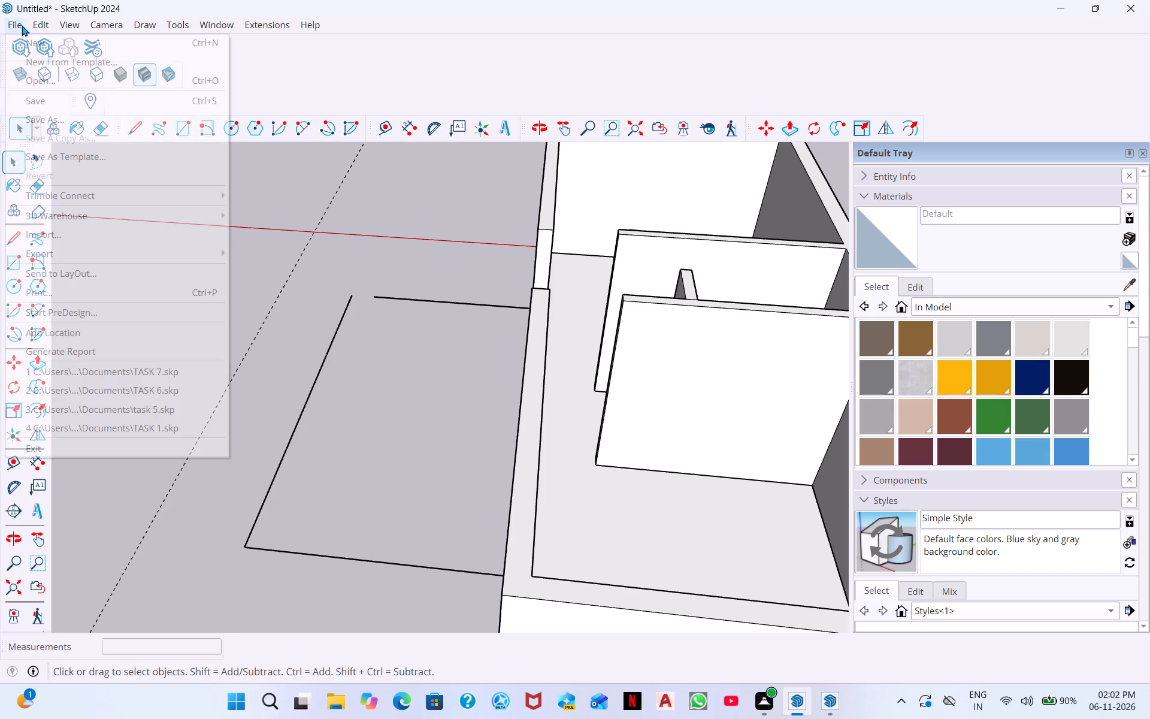
{"action": "left_click", "coordinate": [102, 228]}
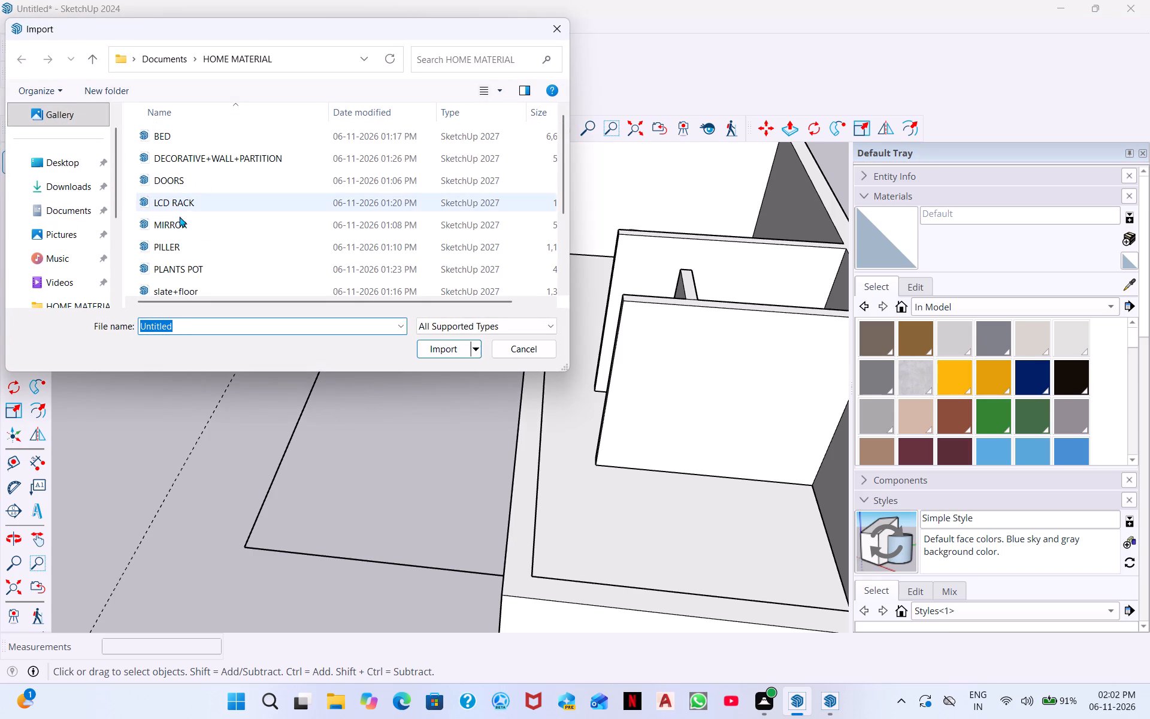
{"action": "scroll", "coordinate": [180, 254], "scroll_direction": "down", "scroll_amount": 12}
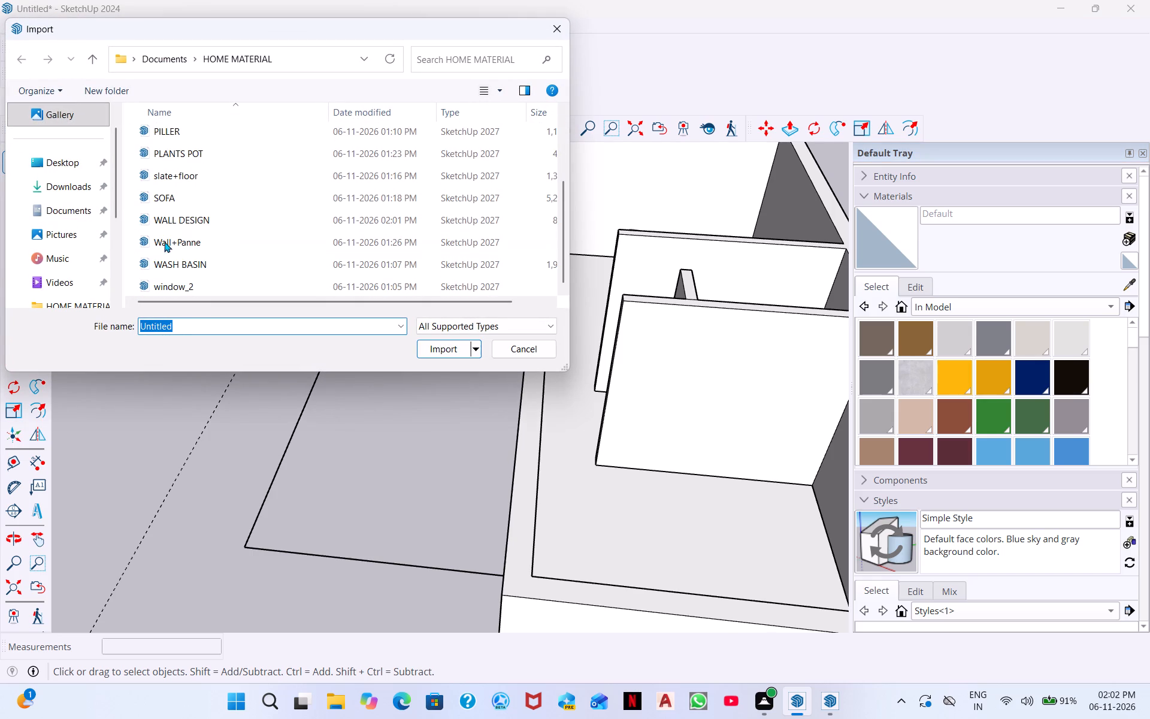
{"action": "double_click", "coordinate": [194, 217]}
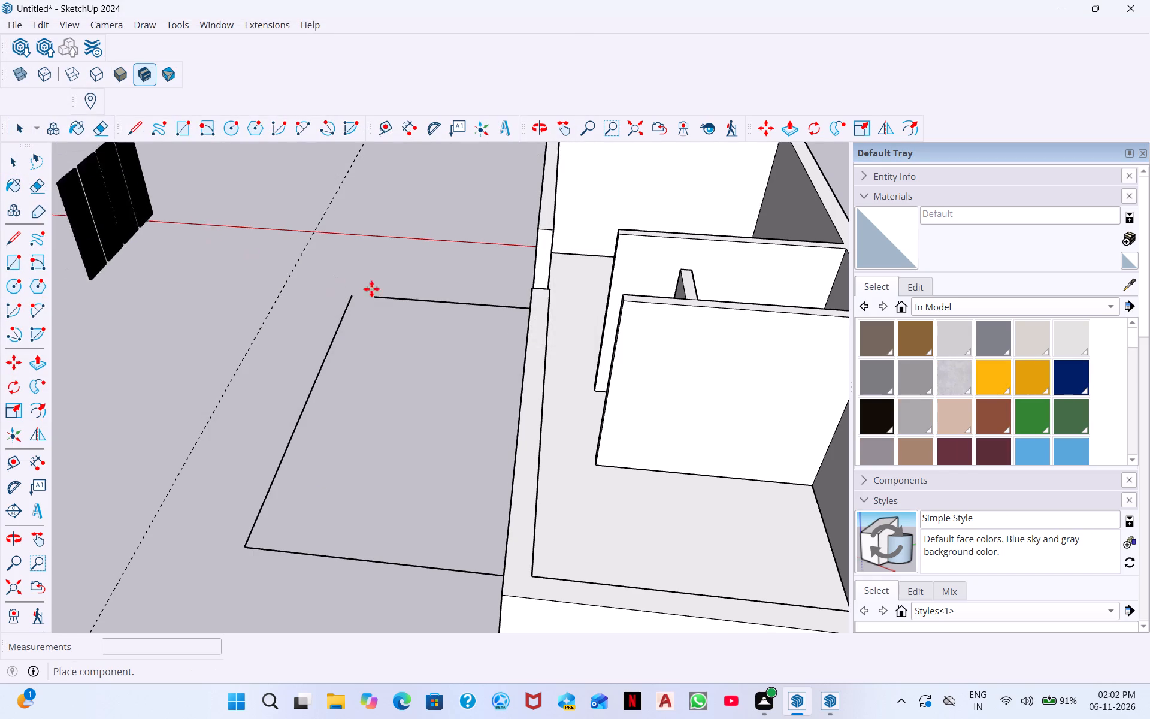
{"action": "left_click", "coordinate": [317, 280]}
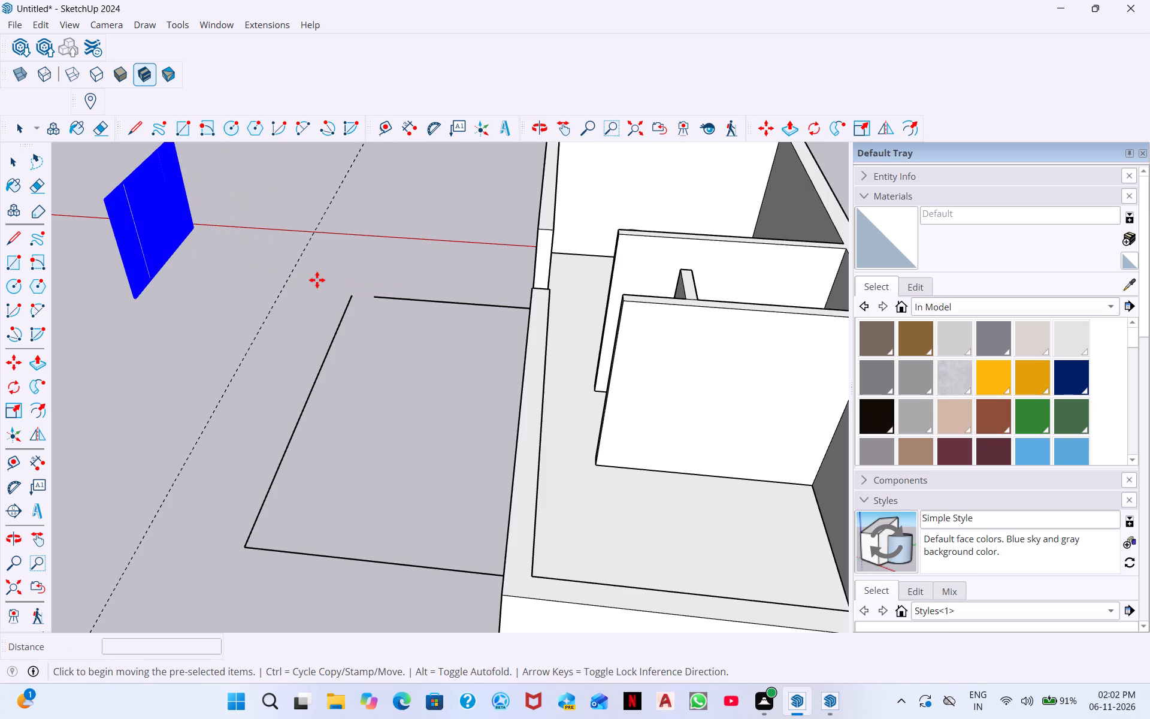
Examine the imported slatted wall panels from several sides and at close range, comparing their position with the house.
{"action": "scroll", "coordinate": [244, 263], "scroll_direction": "down", "scroll_amount": 1}
{"action": "middle_click_drag", "start_coordinate": [237, 275], "coordinate": [125, 283]}
{"action": "scroll", "coordinate": [194, 234], "scroll_direction": "up", "scroll_amount": 3}
{"action": "scroll", "coordinate": [266, 230], "scroll_direction": "up", "scroll_amount": 8}
{"action": "middle_click_drag", "start_coordinate": [238, 244], "coordinate": [419, 258]}
{"action": "scroll", "coordinate": [38, 268], "scroll_direction": "down", "scroll_amount": 3}
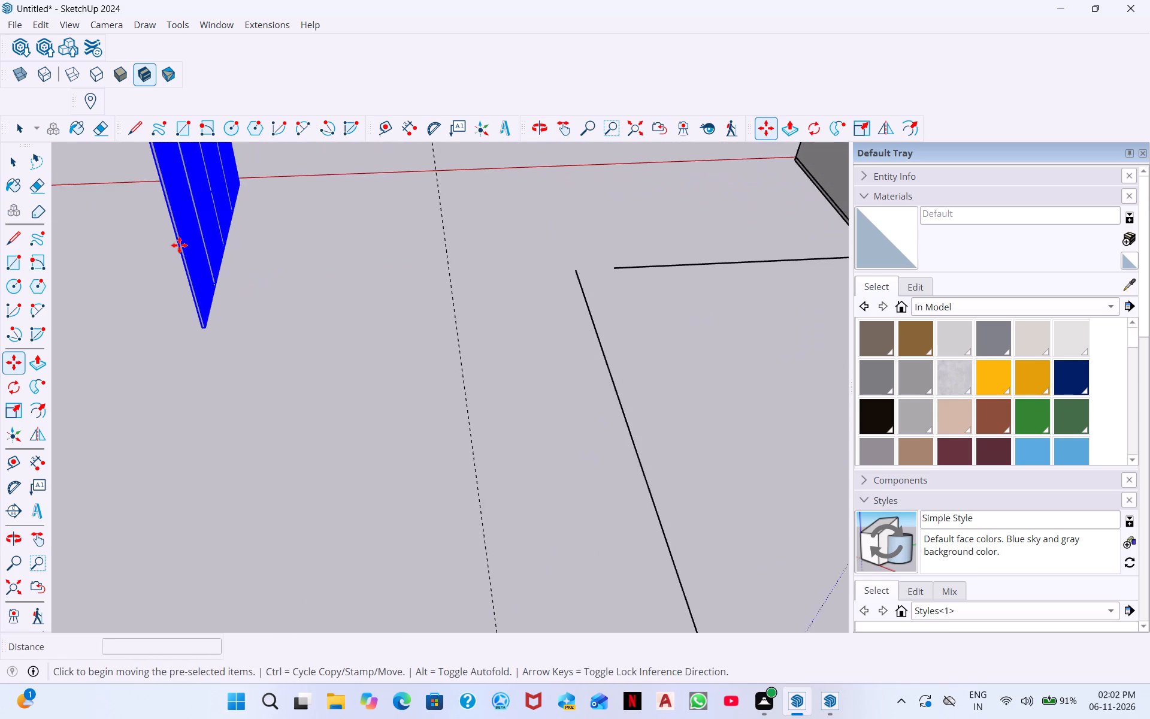
{"action": "scroll", "coordinate": [179, 245], "scroll_direction": "down", "scroll_amount": 13}
{"action": "middle_click_drag", "start_coordinate": [153, 262], "coordinate": [164, 274]}
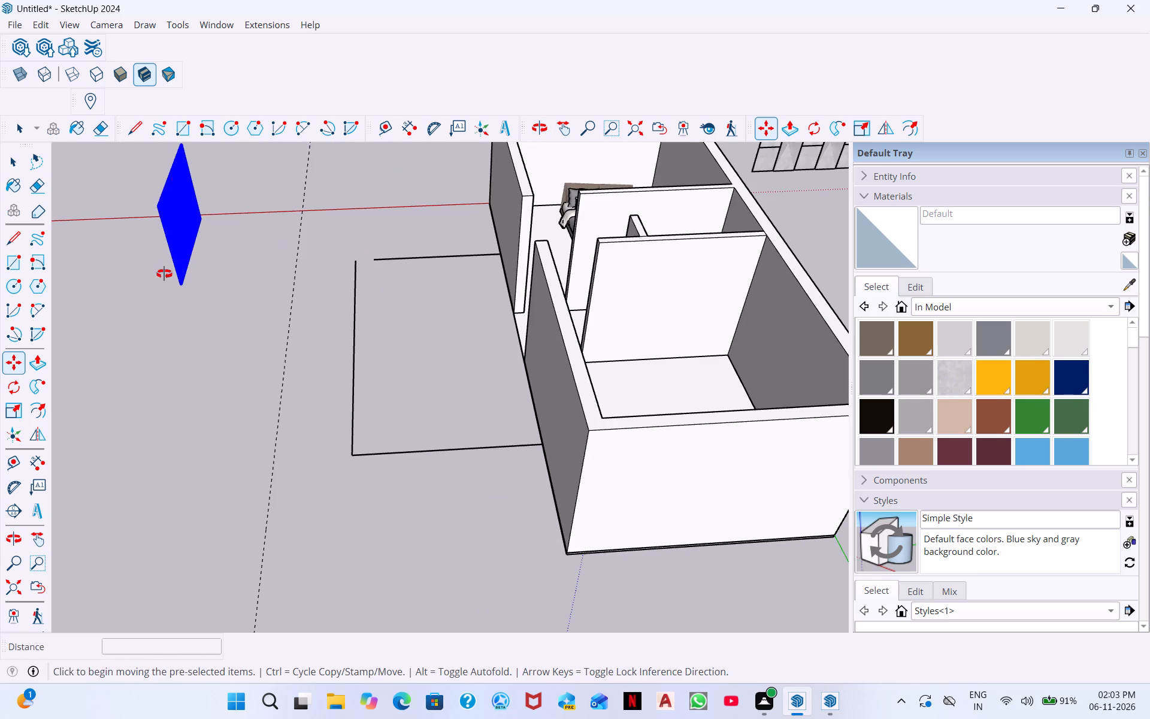
{"action": "middle_click_drag", "start_coordinate": [164, 274], "coordinate": [331, 252]}
{"action": "middle_click_drag", "start_coordinate": [238, 270], "coordinate": [350, 262]}
{"action": "middle_click_drag", "start_coordinate": [23, 349], "coordinate": [135, 334]}
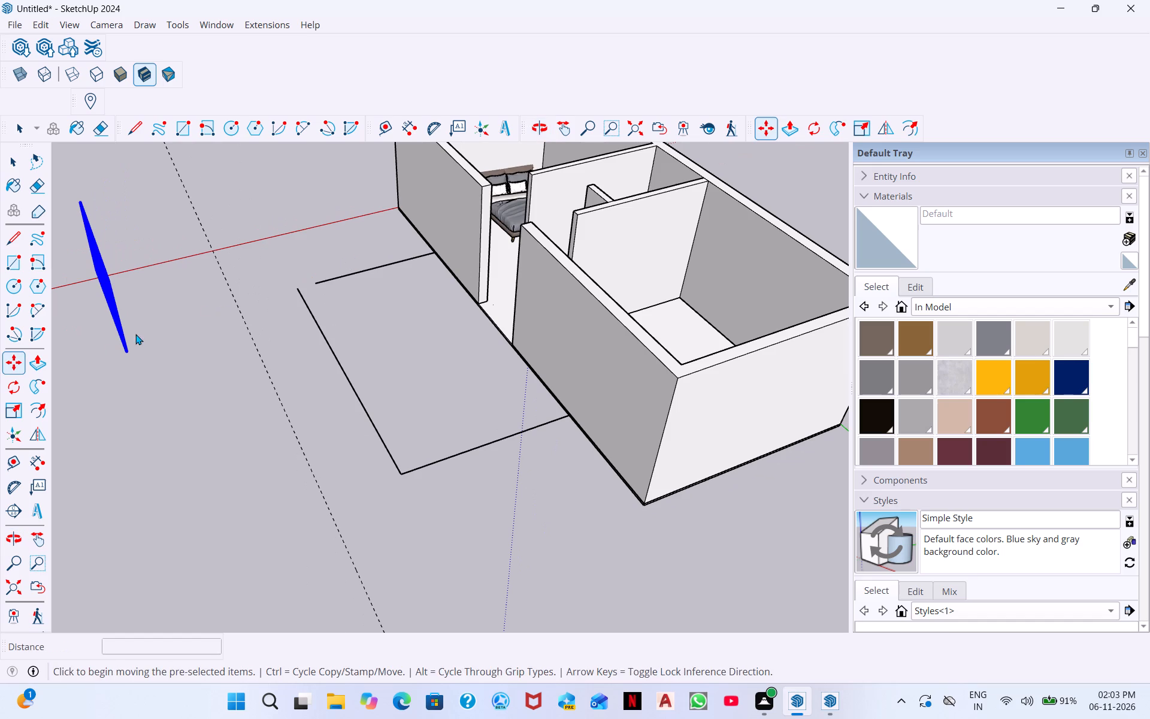
{"action": "middle_click_drag", "start_coordinate": [135, 334], "coordinate": [170, 322]}
{"action": "middle_click_drag", "start_coordinate": [167, 346], "coordinate": [0, 249]}
{"action": "middle_click_drag", "start_coordinate": [458, 270], "coordinate": [209, 280]}
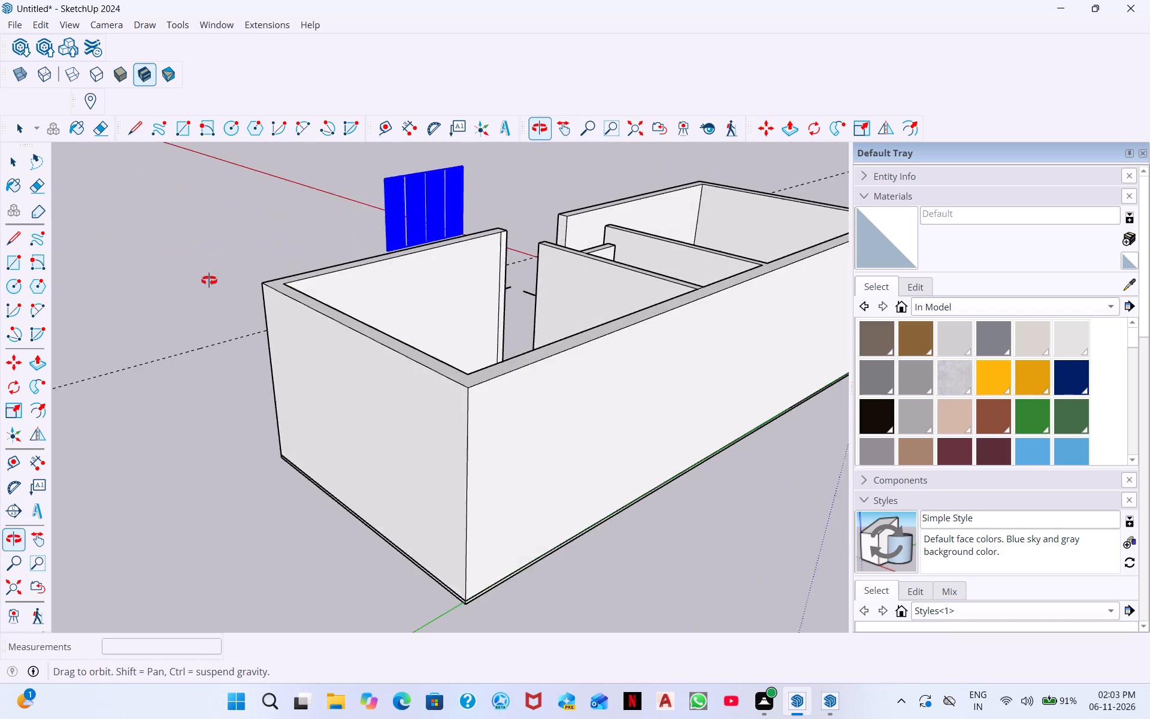
{"action": "middle_click_drag", "start_coordinate": [209, 280], "coordinate": [178, 272]}
{"action": "scroll", "coordinate": [412, 249], "scroll_direction": "down", "scroll_amount": 1}
{"action": "scroll", "coordinate": [479, 241], "scroll_direction": "up", "scroll_amount": 9}
{"action": "scroll", "coordinate": [553, 228], "scroll_direction": "up", "scroll_amount": 4}
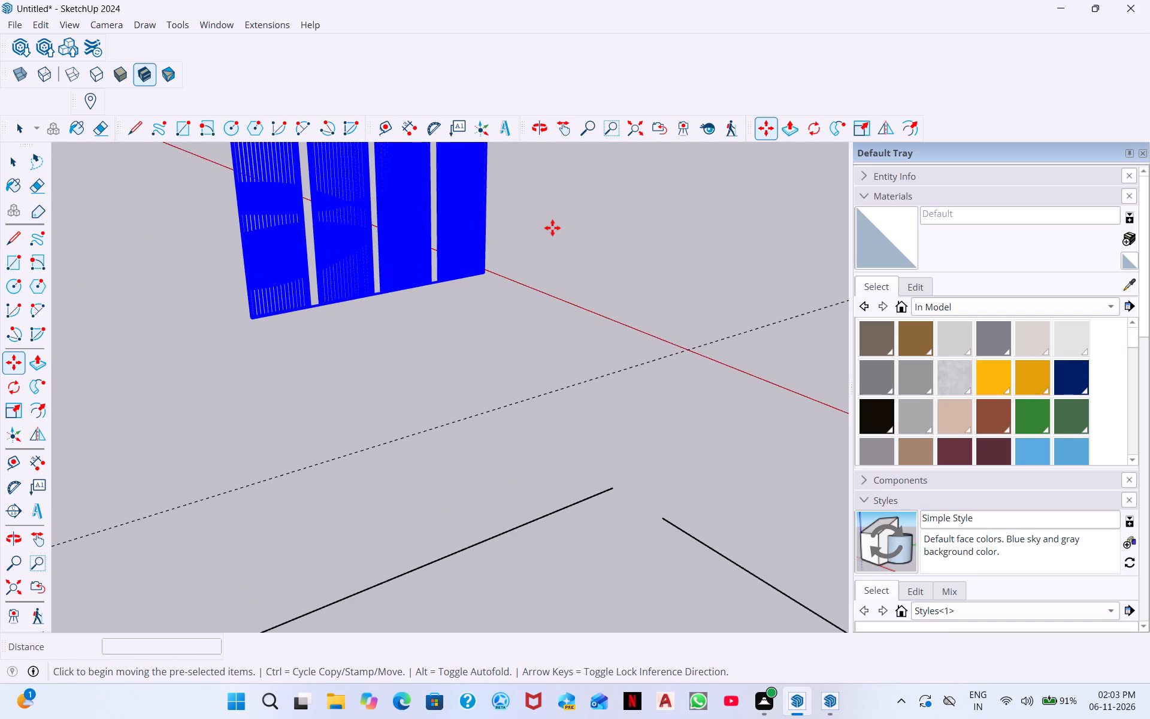
{"action": "key", "text": "space"}
{"action": "left_click", "coordinate": [598, 339]}
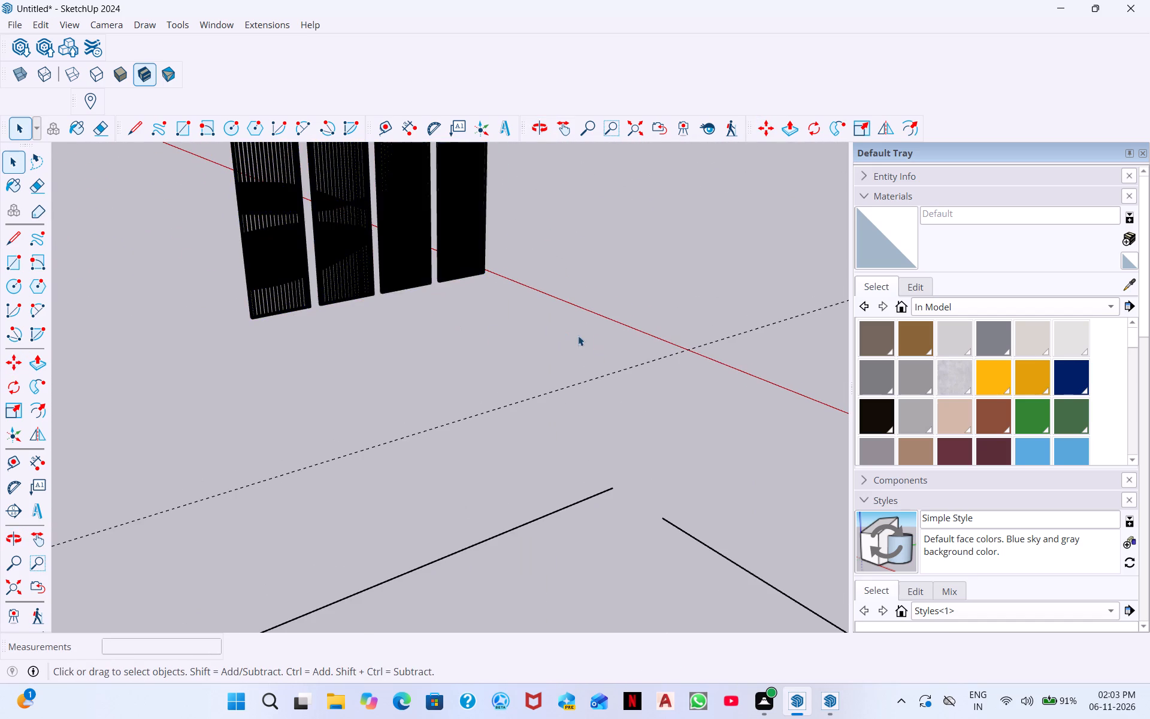
{"action": "middle_click_drag", "start_coordinate": [441, 280], "coordinate": [472, 448]}
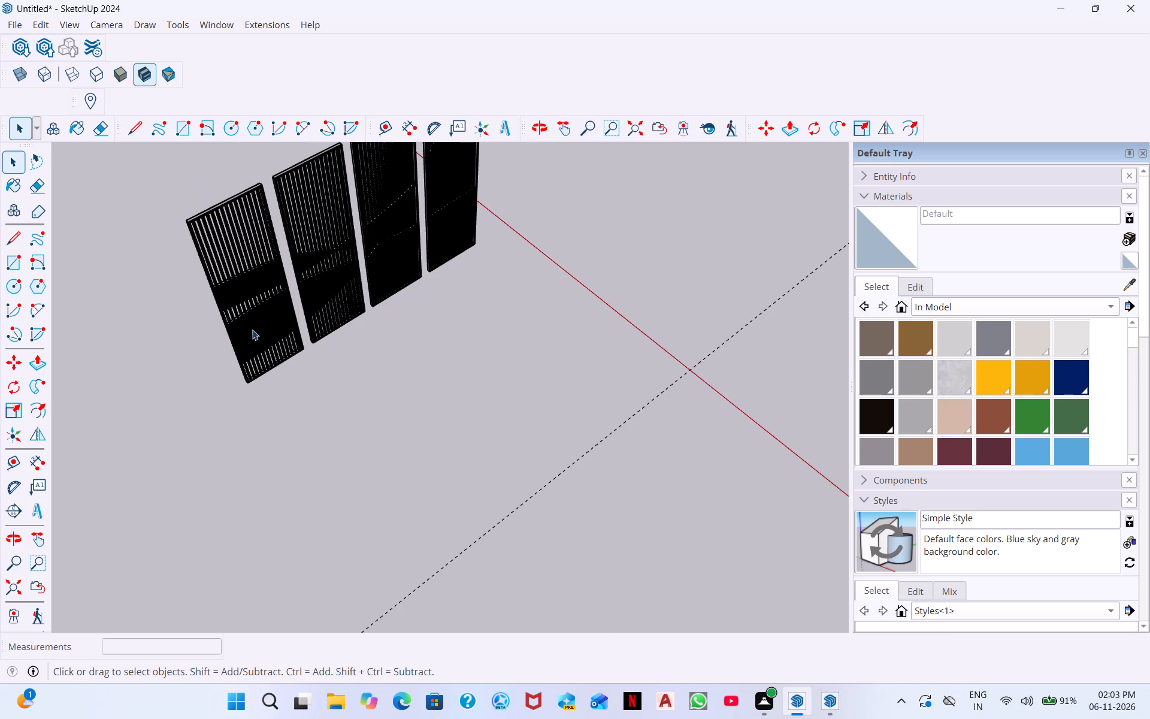
{"action": "scroll", "coordinate": [259, 324], "scroll_direction": "up", "scroll_amount": 8}
{"action": "middle_click_drag", "start_coordinate": [474, 358], "coordinate": [380, 231]}
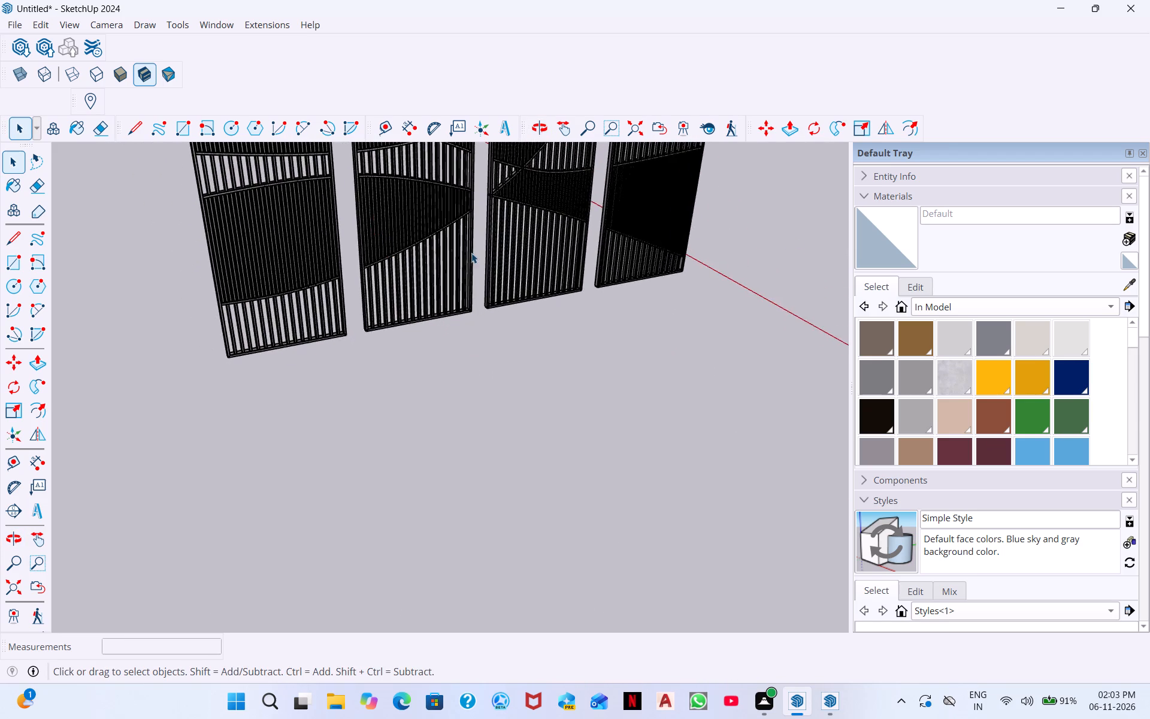
{"action": "scroll", "coordinate": [471, 253], "scroll_direction": "down", "scroll_amount": 6}
{"action": "middle_click_drag", "start_coordinate": [610, 277], "coordinate": [441, 250]}
Select the wall panels and create a Protractor guide at about 133.7 degrees on the ground beside their bottom corner.
{"action": "left_click", "coordinate": [559, 280]}
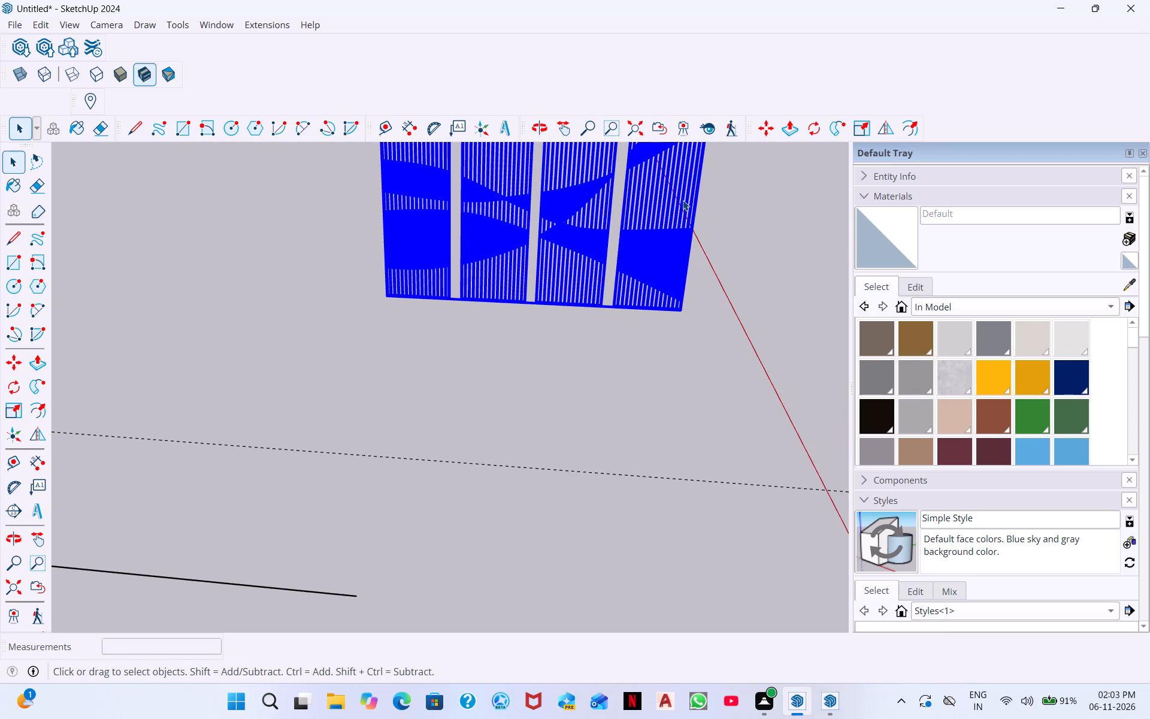
{"action": "scroll", "coordinate": [416, 140], "scroll_direction": "down", "scroll_amount": 3}
{"action": "scroll", "coordinate": [513, 207], "scroll_direction": "down", "scroll_amount": 1}
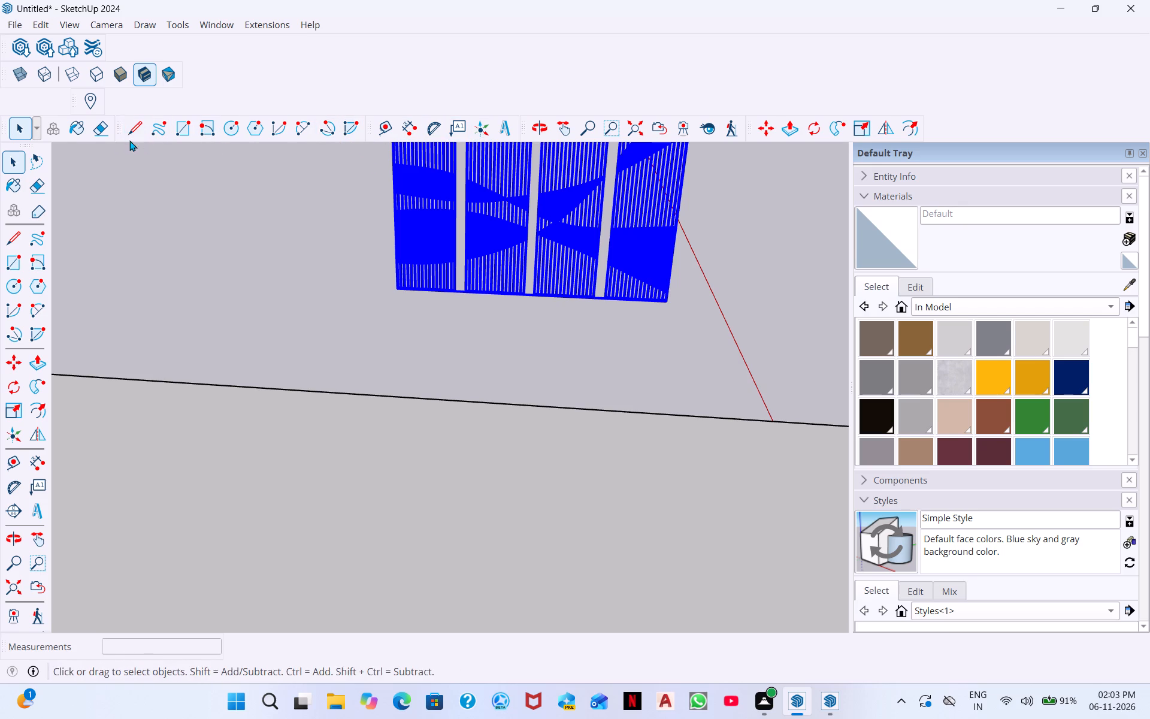
{"action": "left_click", "coordinate": [430, 132]}
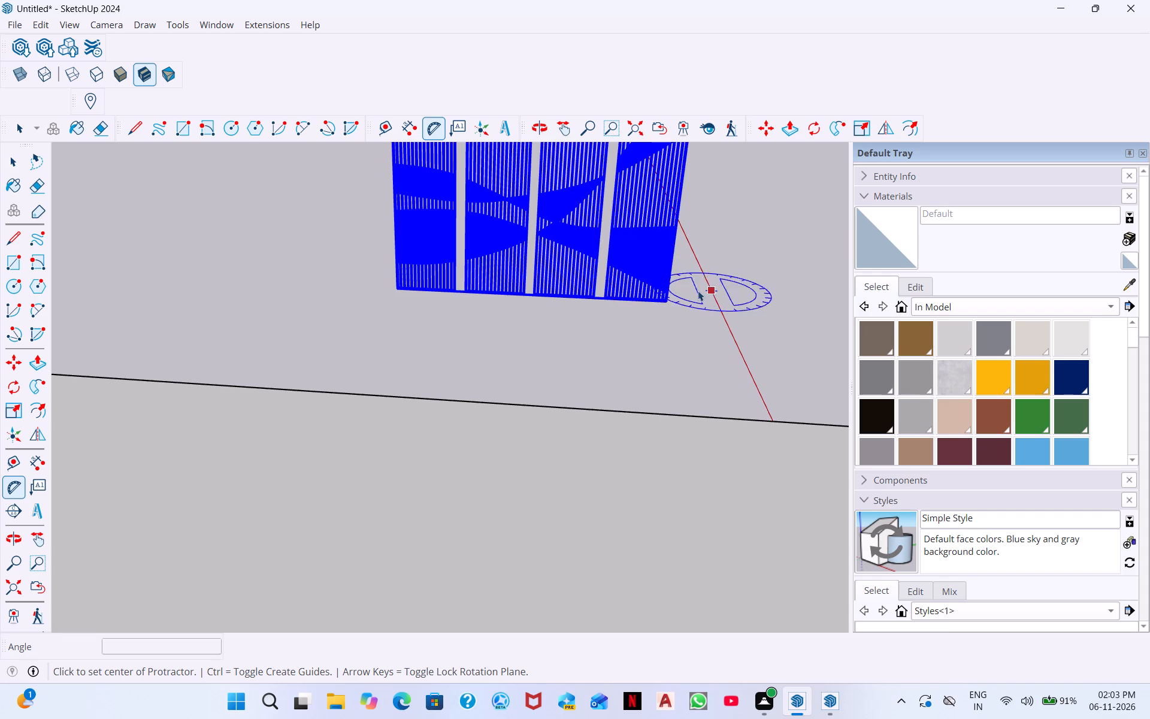
{"action": "left_click", "coordinate": [699, 286]}
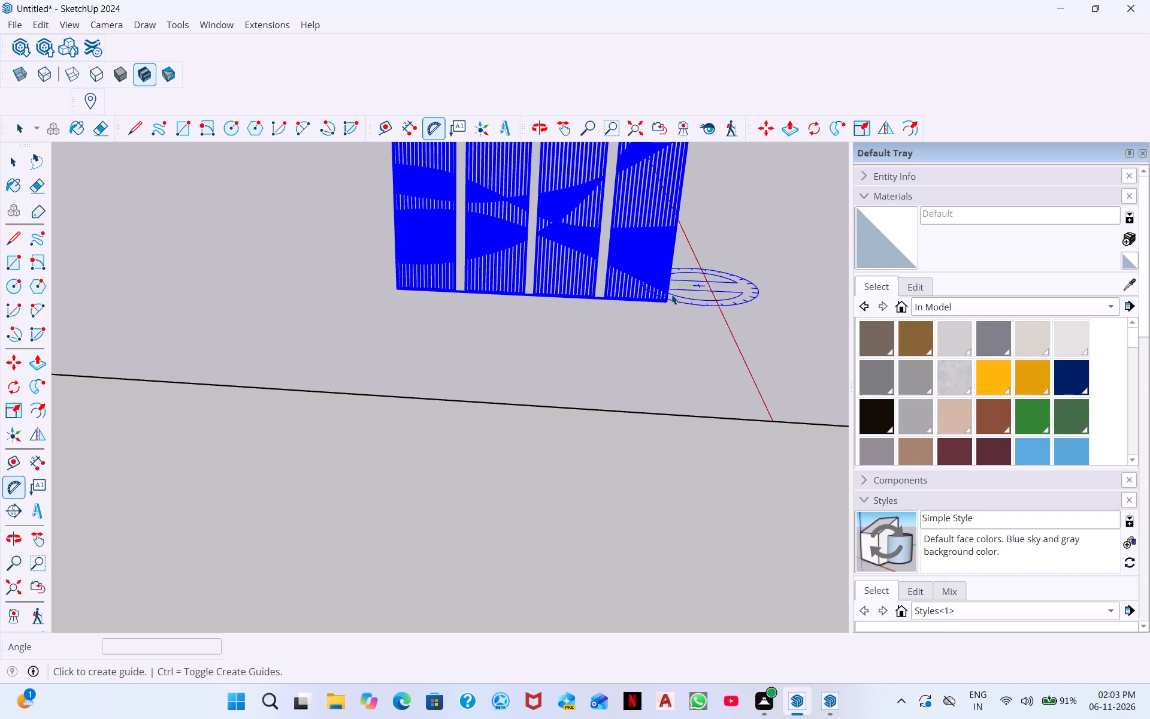
{"action": "left_click", "coordinate": [608, 313]}
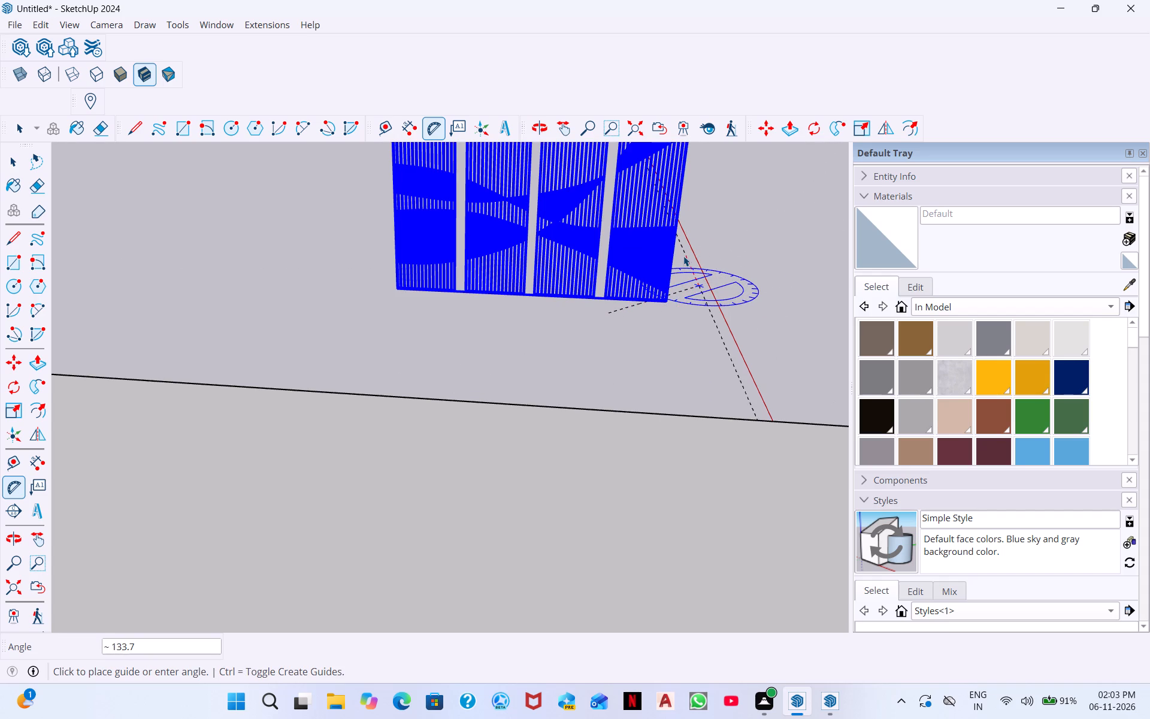
{"action": "left_click", "coordinate": [686, 259]}
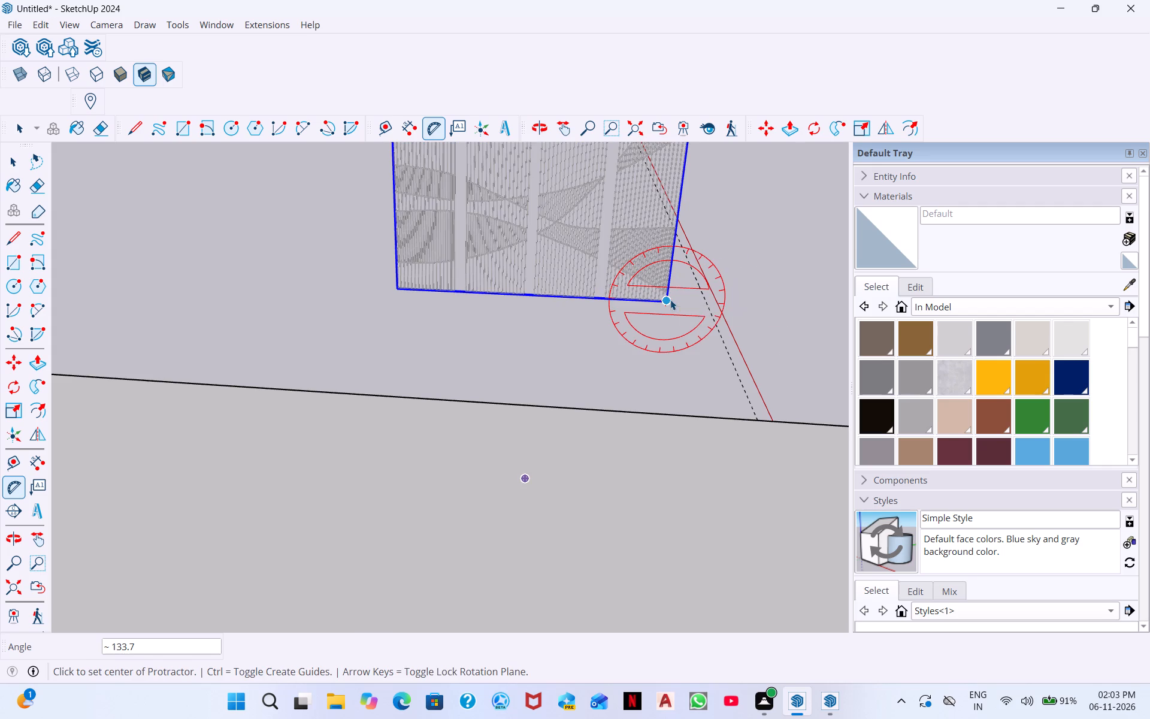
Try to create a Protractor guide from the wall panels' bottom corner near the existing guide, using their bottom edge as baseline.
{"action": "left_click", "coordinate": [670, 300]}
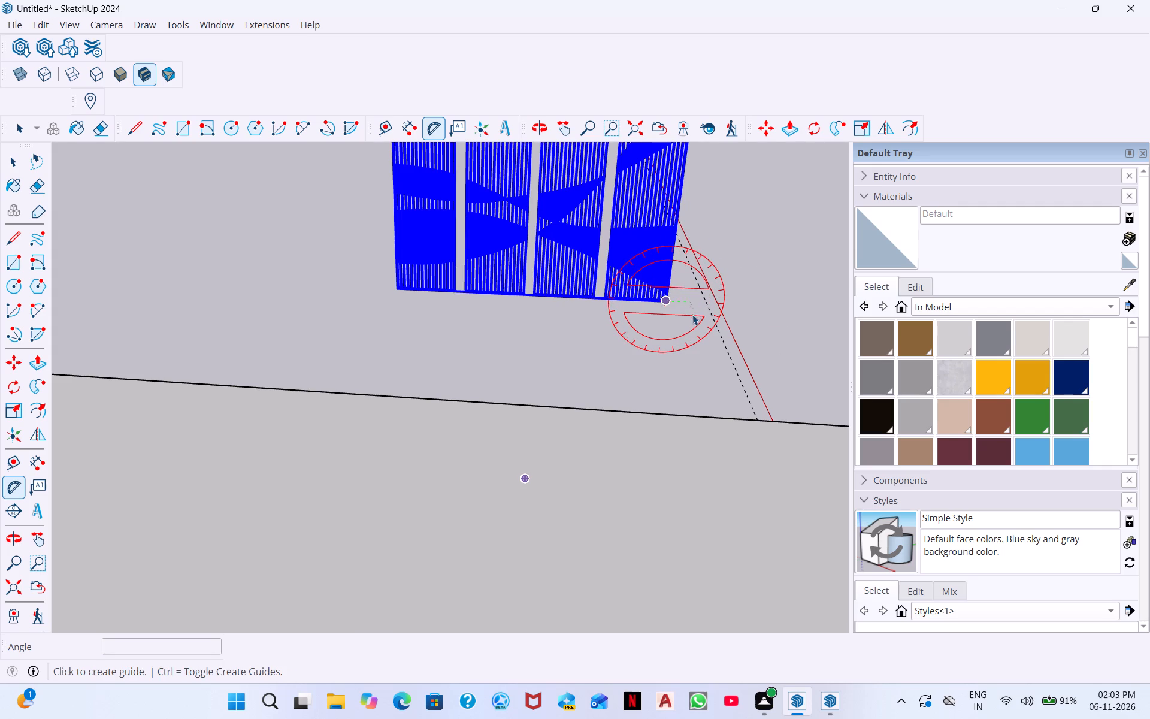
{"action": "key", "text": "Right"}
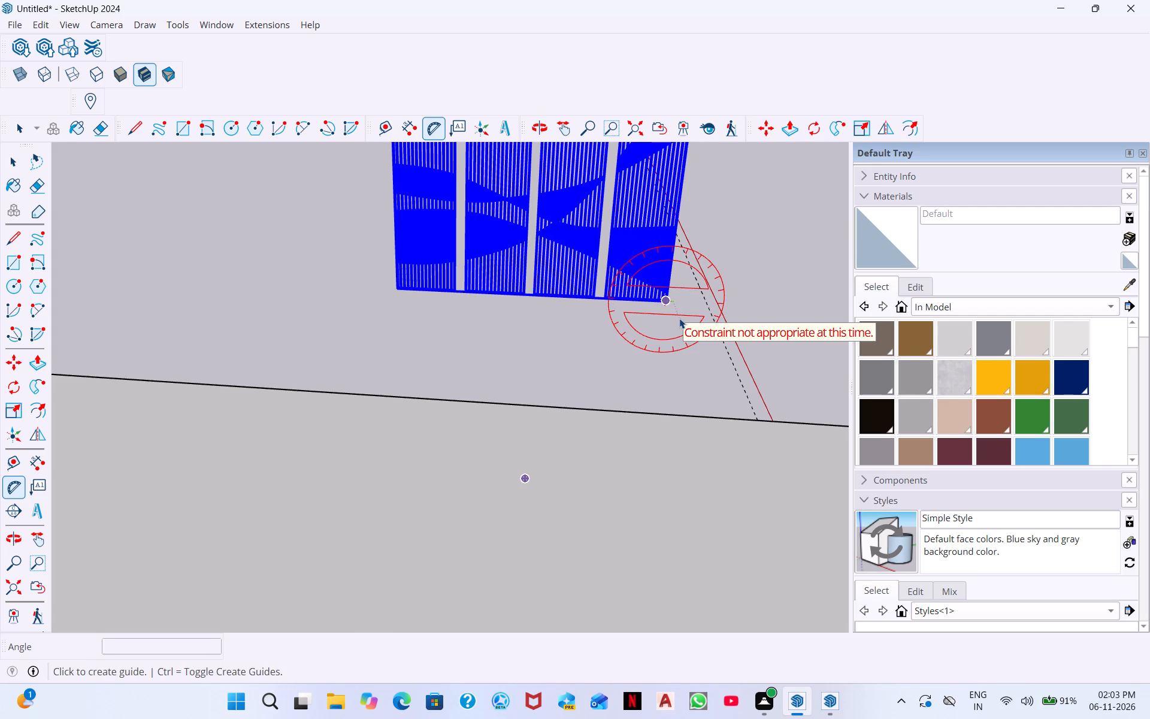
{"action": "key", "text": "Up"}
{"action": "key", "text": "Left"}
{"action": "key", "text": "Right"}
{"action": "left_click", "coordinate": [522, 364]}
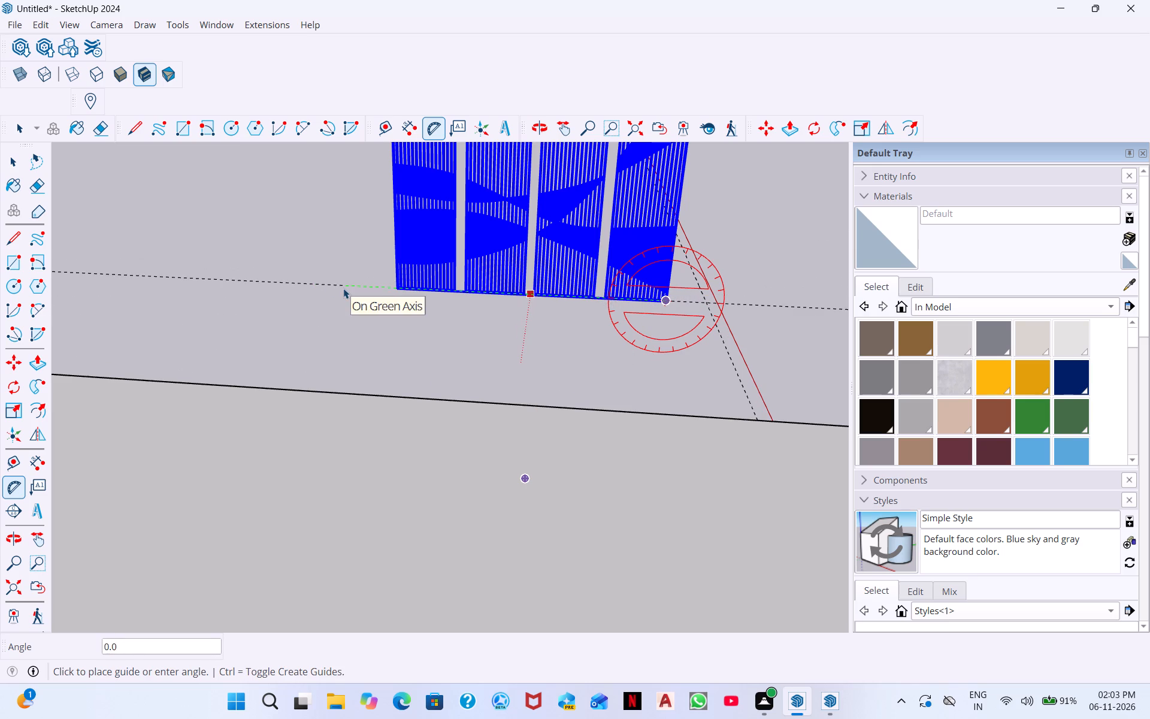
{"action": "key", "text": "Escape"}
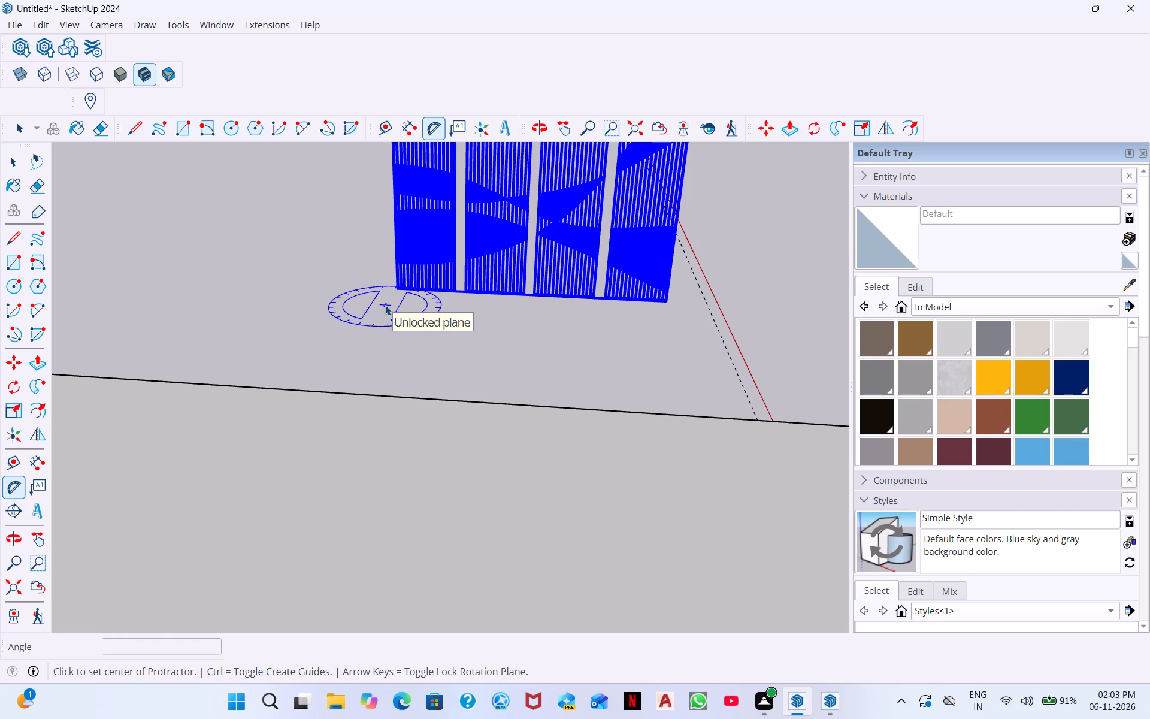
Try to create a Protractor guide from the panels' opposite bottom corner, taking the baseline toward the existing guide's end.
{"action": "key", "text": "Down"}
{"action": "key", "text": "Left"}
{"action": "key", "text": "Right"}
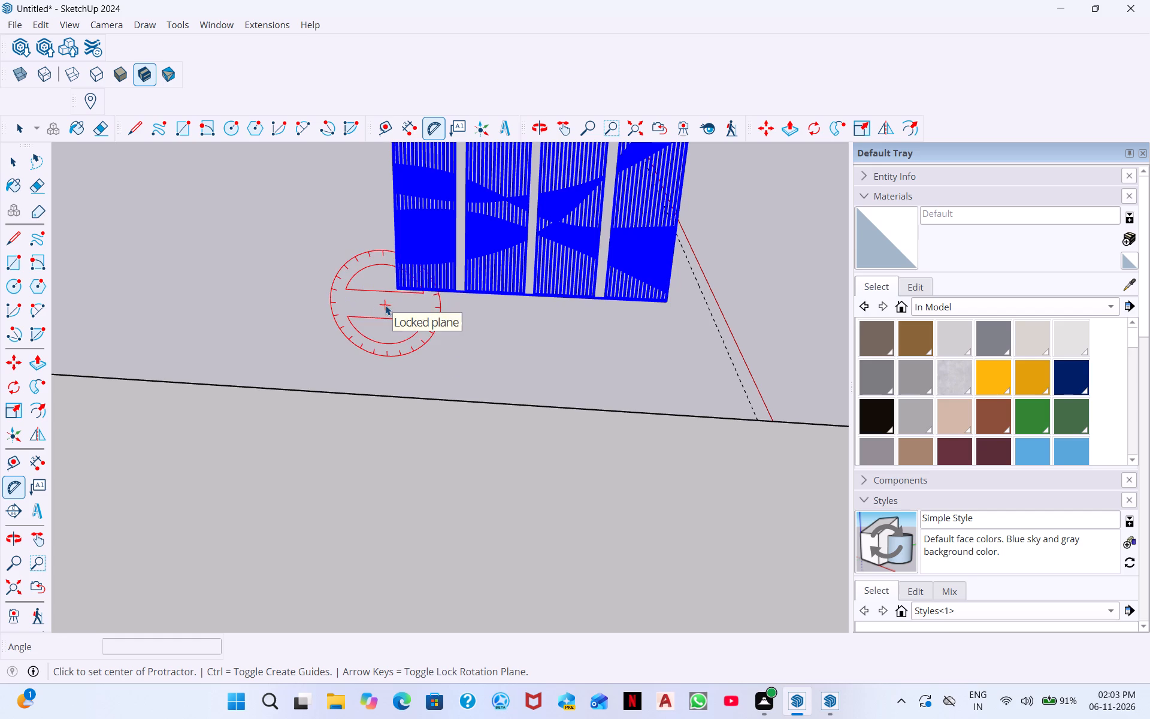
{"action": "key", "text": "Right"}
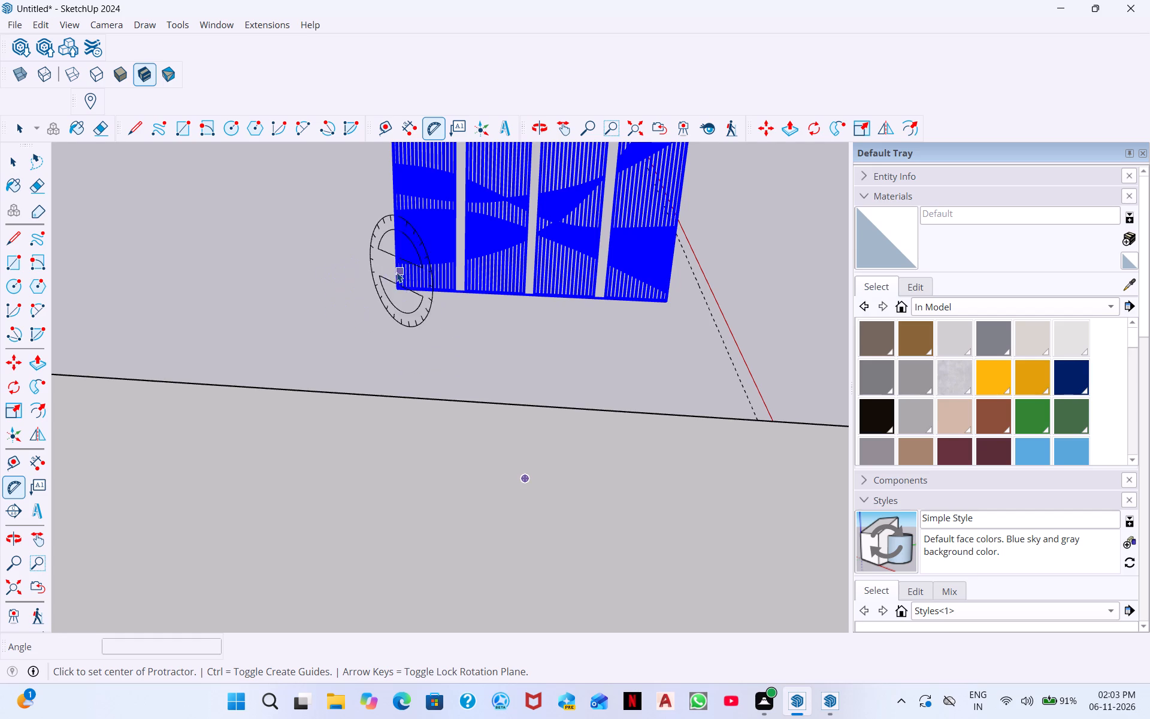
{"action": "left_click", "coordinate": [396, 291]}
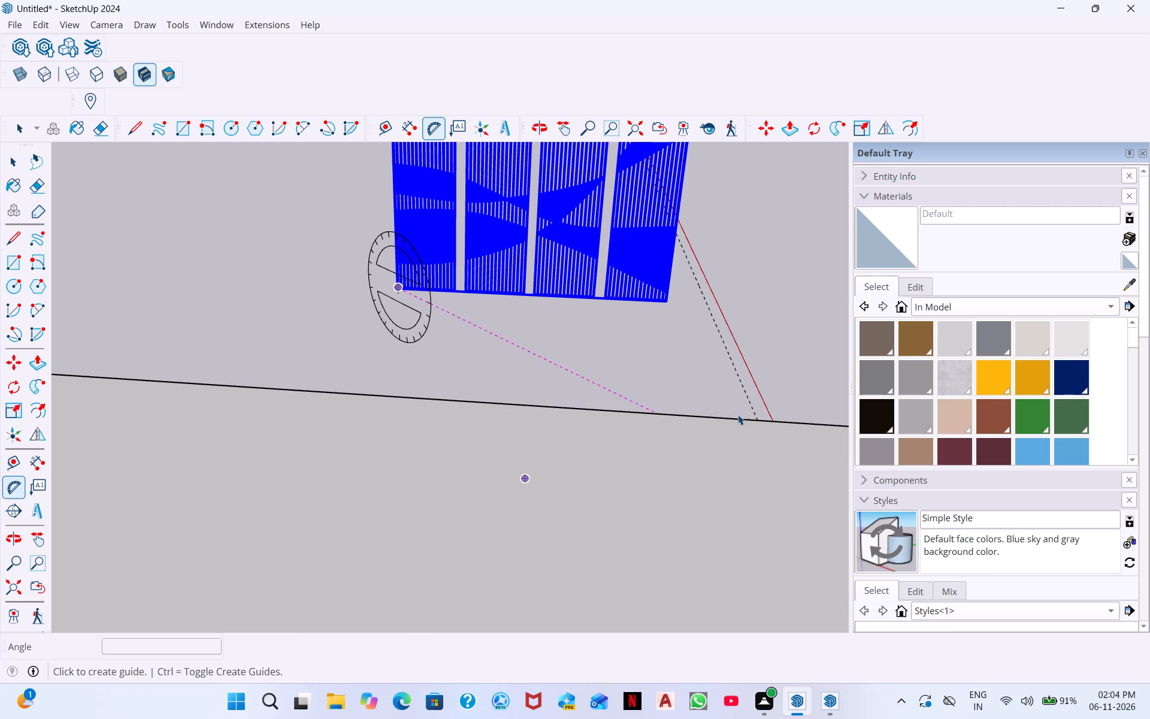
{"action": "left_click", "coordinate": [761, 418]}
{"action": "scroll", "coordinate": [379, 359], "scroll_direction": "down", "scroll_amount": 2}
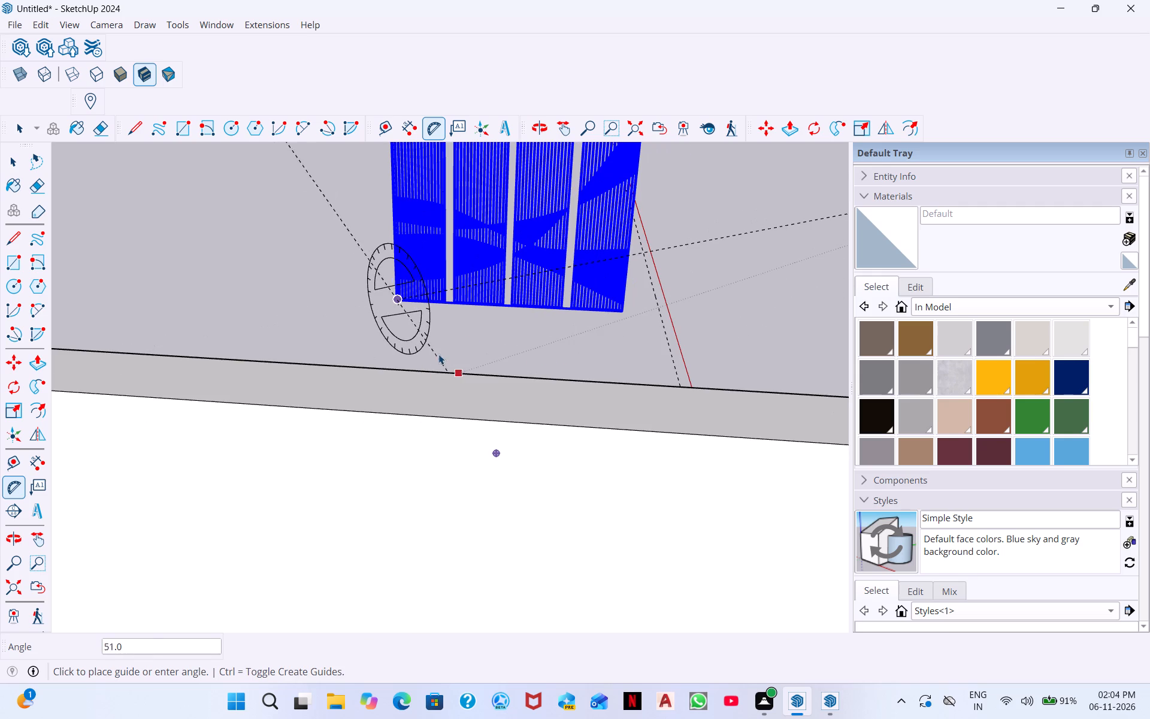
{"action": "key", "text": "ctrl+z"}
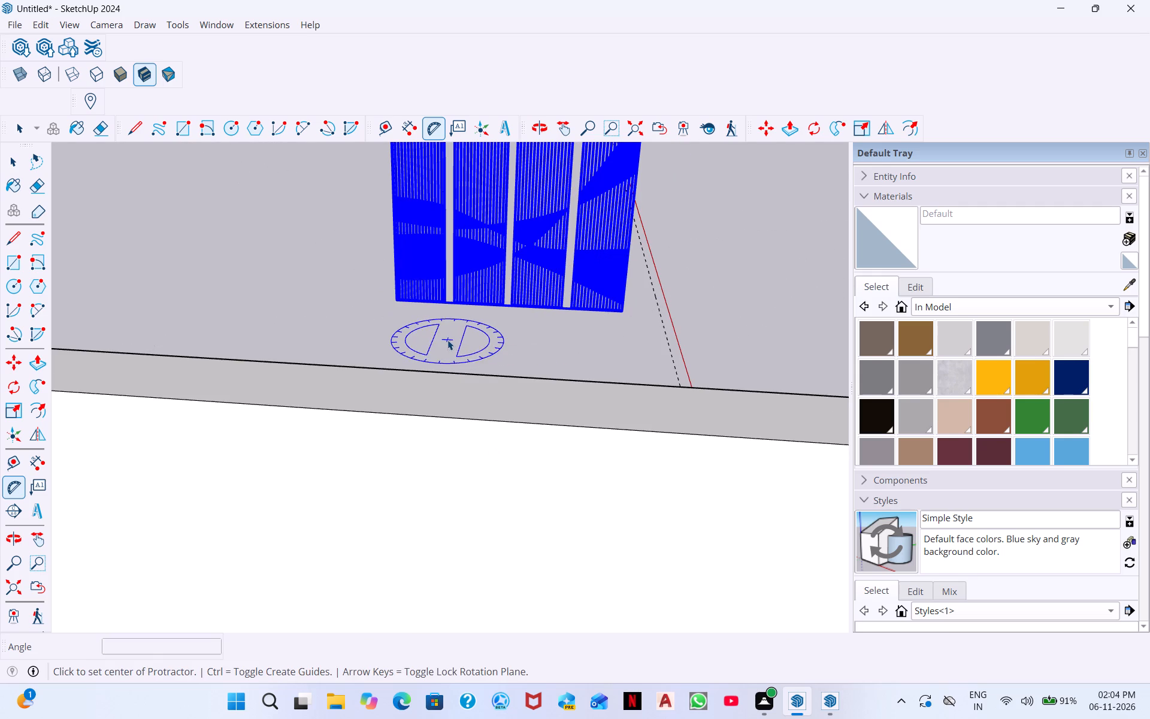
Erase the two crossing dashed guide lines on the ground beside the house.
{"action": "key", "text": "z"}
{"action": "scroll", "coordinate": [457, 333], "scroll_direction": "down", "scroll_amount": 3}
{"action": "middle_click_drag", "start_coordinate": [605, 321], "coordinate": [647, 265]}
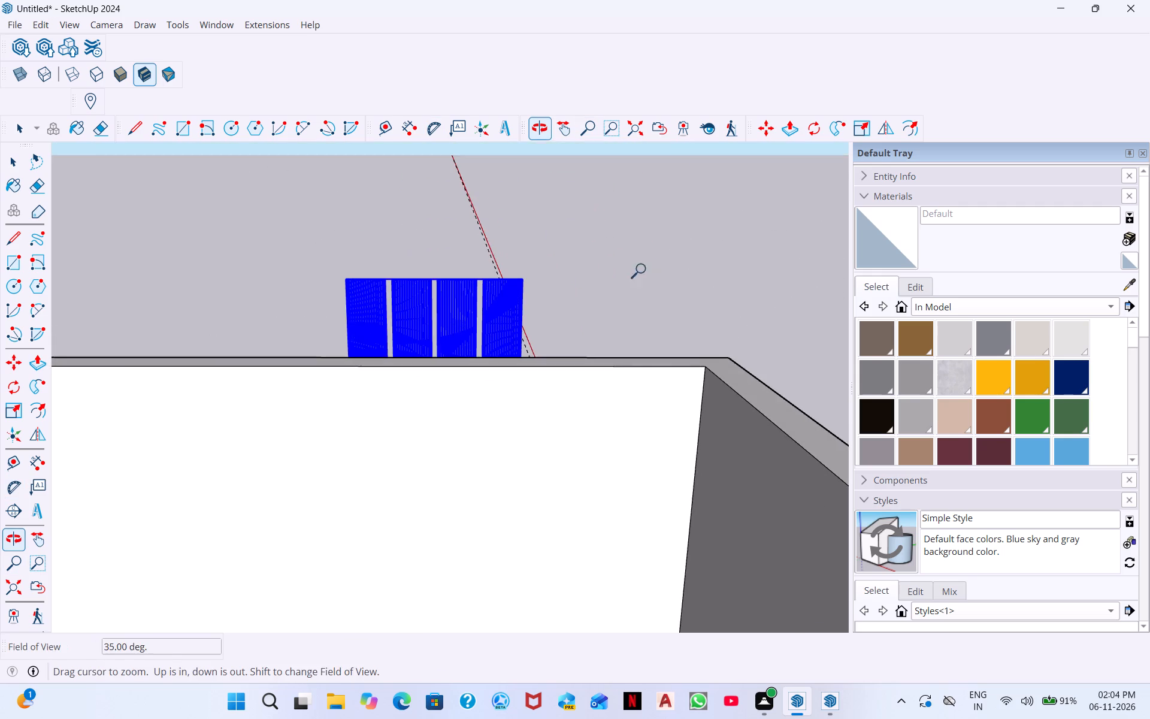
{"action": "middle_click_drag", "start_coordinate": [570, 324], "coordinate": [481, 515]}
{"action": "scroll", "coordinate": [643, 321], "scroll_direction": "up", "scroll_amount": 4}
{"action": "scroll", "coordinate": [672, 283], "scroll_direction": "down", "scroll_amount": 4}
{"action": "key", "text": "space"}
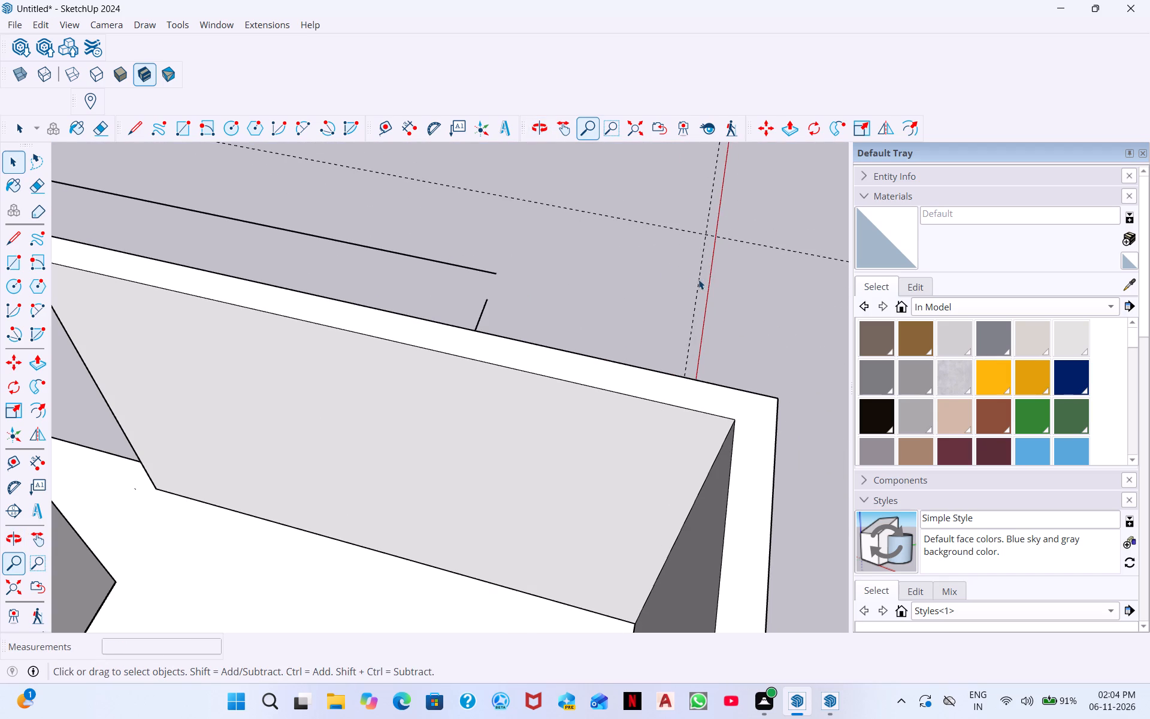
{"action": "left_click_drag", "start_coordinate": [699, 279], "coordinate": [679, 268]}
{"action": "left_click_drag", "start_coordinate": [715, 254], "coordinate": [669, 213]}
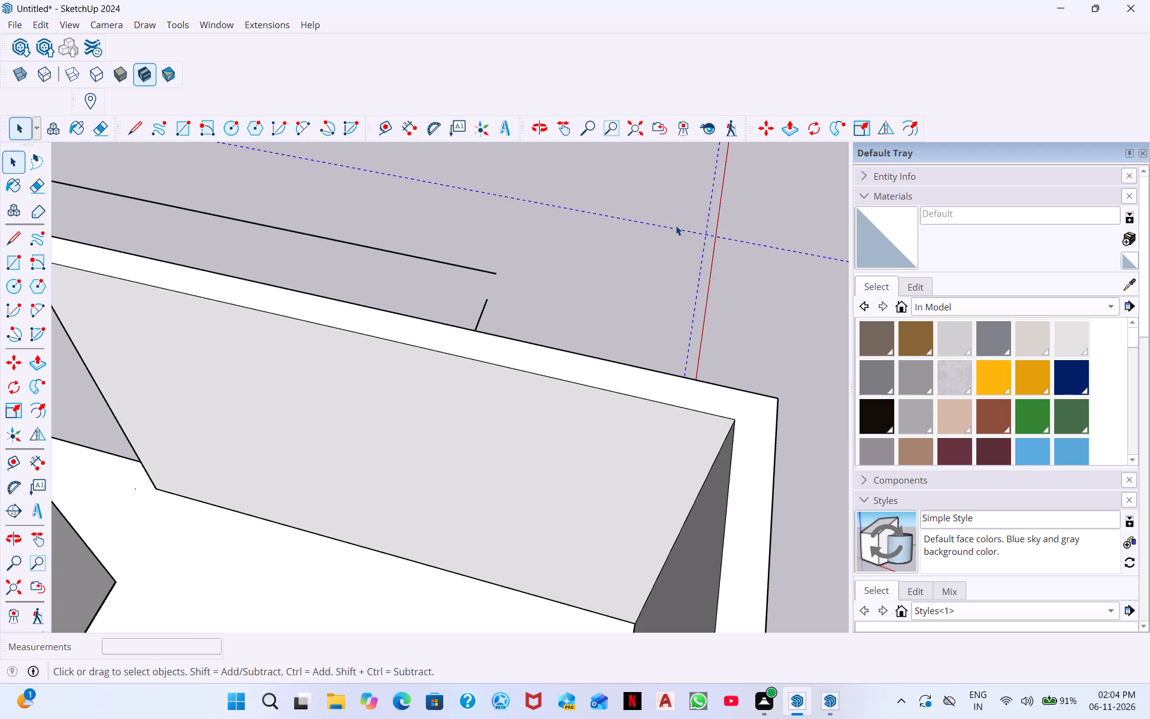
{"action": "right_click", "coordinate": [695, 249]}
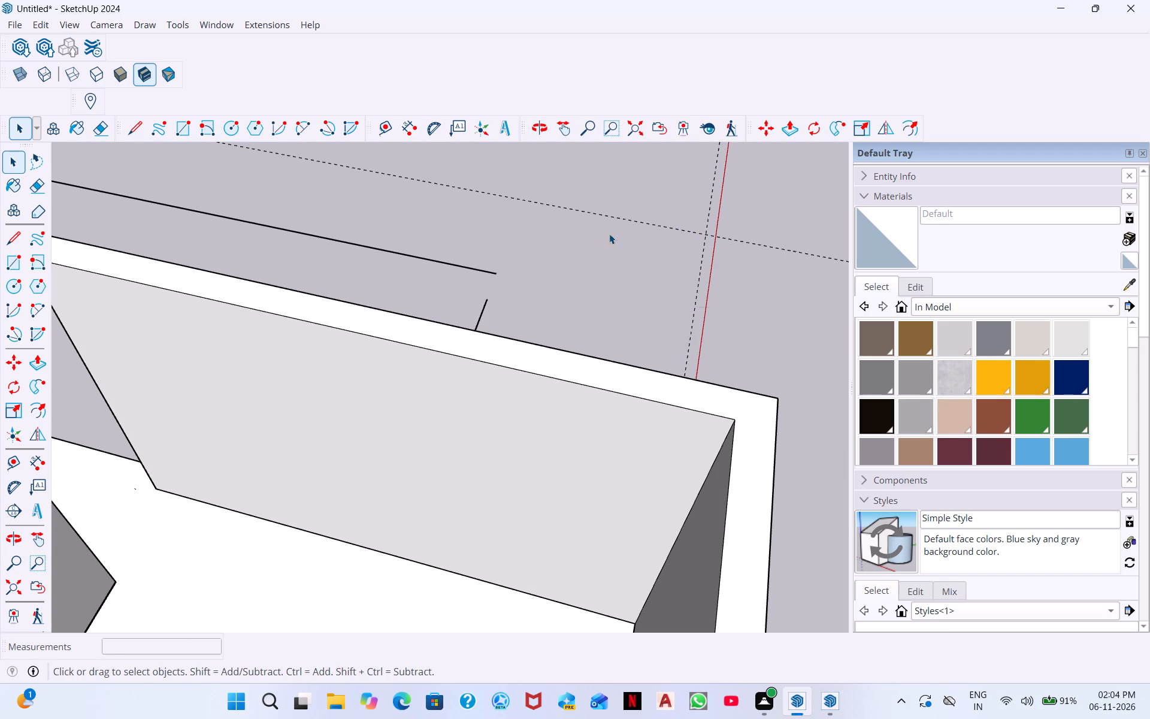
{"action": "left_click", "coordinate": [609, 234]}
{"action": "scroll", "coordinate": [699, 231], "scroll_direction": "down", "scroll_amount": 4}
{"action": "middle_click_drag", "start_coordinate": [720, 267], "coordinate": [688, 263]}
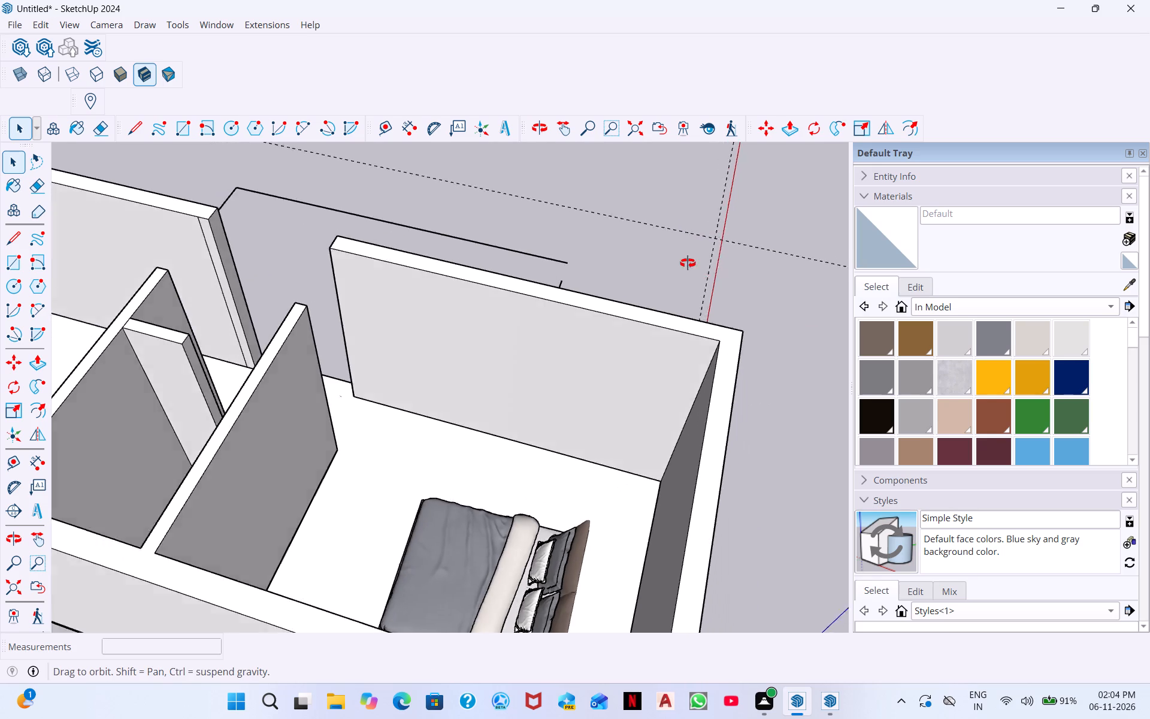
{"action": "middle_click_drag", "start_coordinate": [688, 263], "coordinate": [550, 210]}
{"action": "scroll", "coordinate": [815, 385], "scroll_direction": "up", "scroll_amount": 3}
{"action": "scroll", "coordinate": [809, 362], "scroll_direction": "down", "scroll_amount": 3}
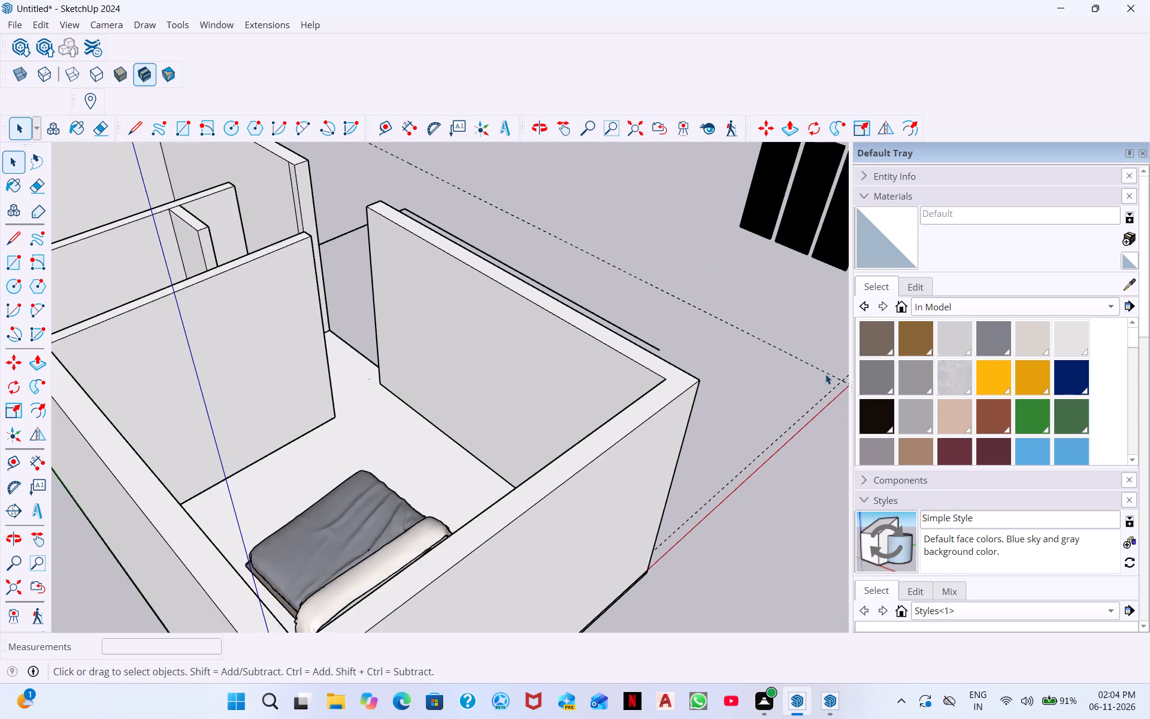
{"action": "scroll", "coordinate": [825, 374], "scroll_direction": "down", "scroll_amount": 2}
{"action": "scroll", "coordinate": [792, 376], "scroll_direction": "up", "scroll_amount": 2}
{"action": "scroll", "coordinate": [848, 397], "scroll_direction": "down", "scroll_amount": 1}
{"action": "middle_click_drag", "start_coordinate": [848, 397], "coordinate": [885, 386]}
{"action": "middle_click_drag", "start_coordinate": [816, 411], "coordinate": [833, 382]}
{"action": "left_click_drag", "start_coordinate": [836, 382], "coordinate": [780, 336]}
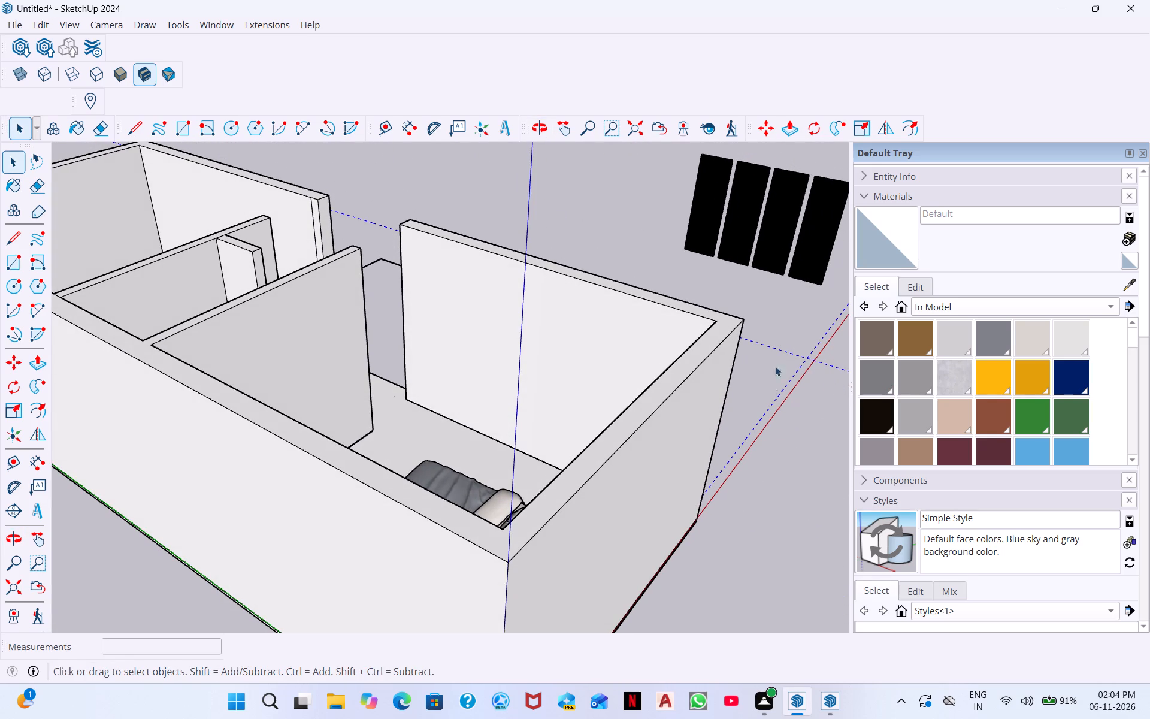
{"action": "left_click", "coordinate": [96, 132]}
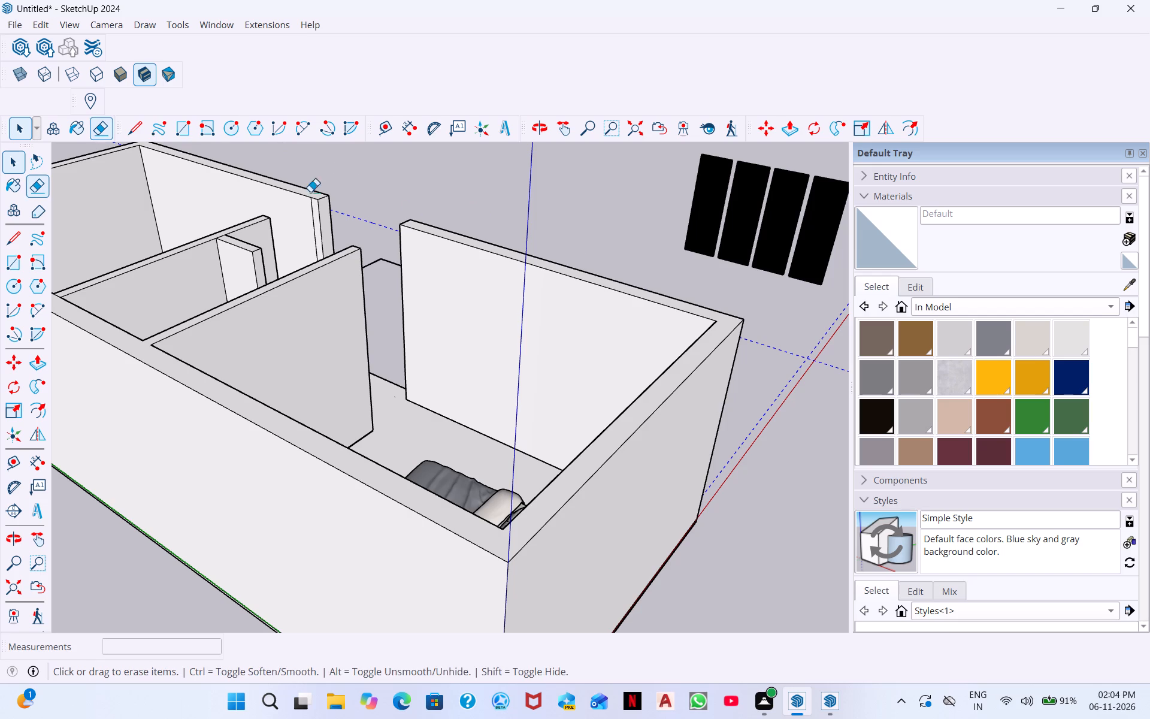
{"action": "left_click_drag", "start_coordinate": [800, 340], "coordinate": [793, 409]}
Examine the house, the textured concrete wall panel and the slatted wall panels from several sides, comparing their positions.
{"action": "scroll", "coordinate": [768, 359], "scroll_direction": "down", "scroll_amount": 5}
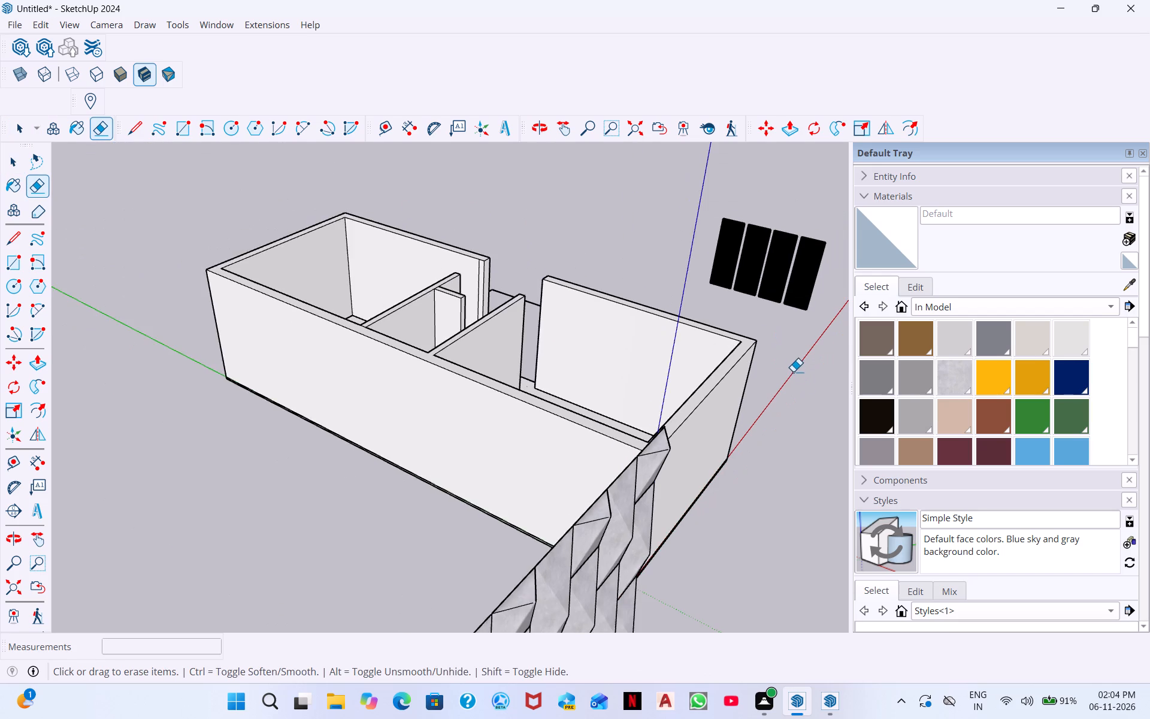
{"action": "scroll", "coordinate": [794, 379], "scroll_direction": "down", "scroll_amount": 2}
{"action": "scroll", "coordinate": [642, 479], "scroll_direction": "down", "scroll_amount": 2}
{"action": "middle_click_drag", "start_coordinate": [685, 486], "coordinate": [875, 455]}
{"action": "middle_click_drag", "start_coordinate": [845, 457], "coordinate": [641, 424]}
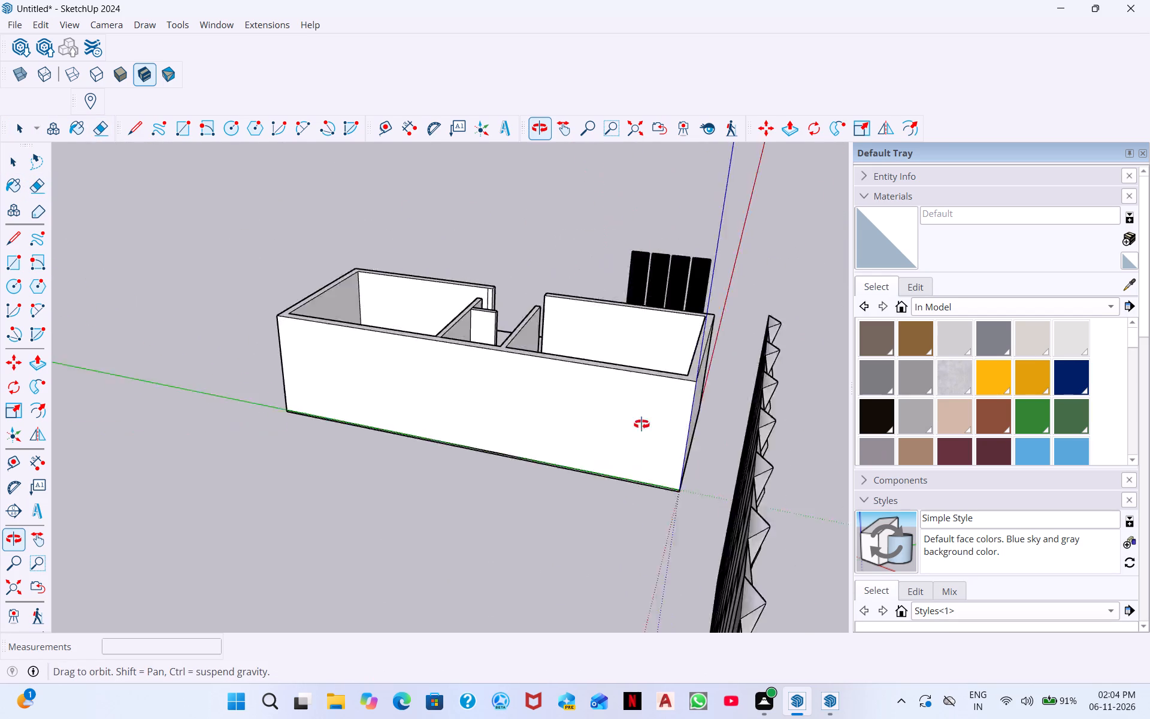
{"action": "middle_click_drag", "start_coordinate": [641, 424], "coordinate": [494, 387]}
{"action": "scroll", "coordinate": [253, 289], "scroll_direction": "up", "scroll_amount": 1}
{"action": "scroll", "coordinate": [253, 289], "scroll_direction": "down", "scroll_amount": 4}
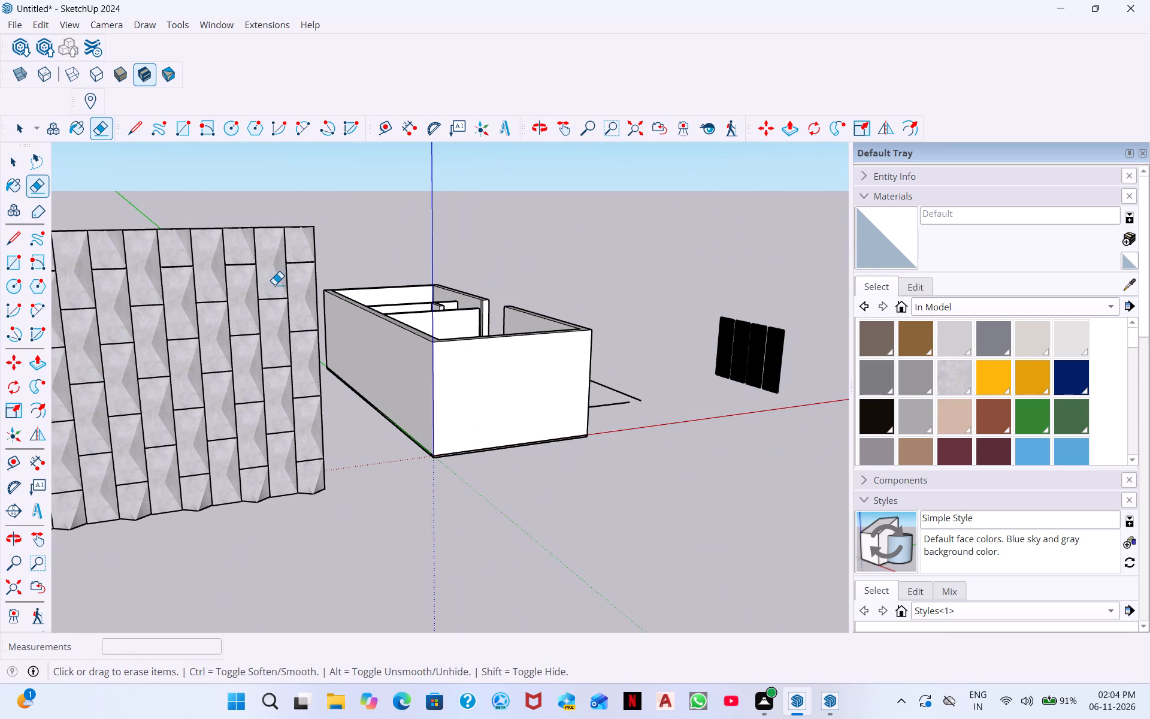
{"action": "key", "text": "Escape"}
{"action": "scroll", "coordinate": [682, 368], "scroll_direction": "down", "scroll_amount": 1}
{"action": "middle_click_drag", "start_coordinate": [682, 368], "coordinate": [944, 367]}
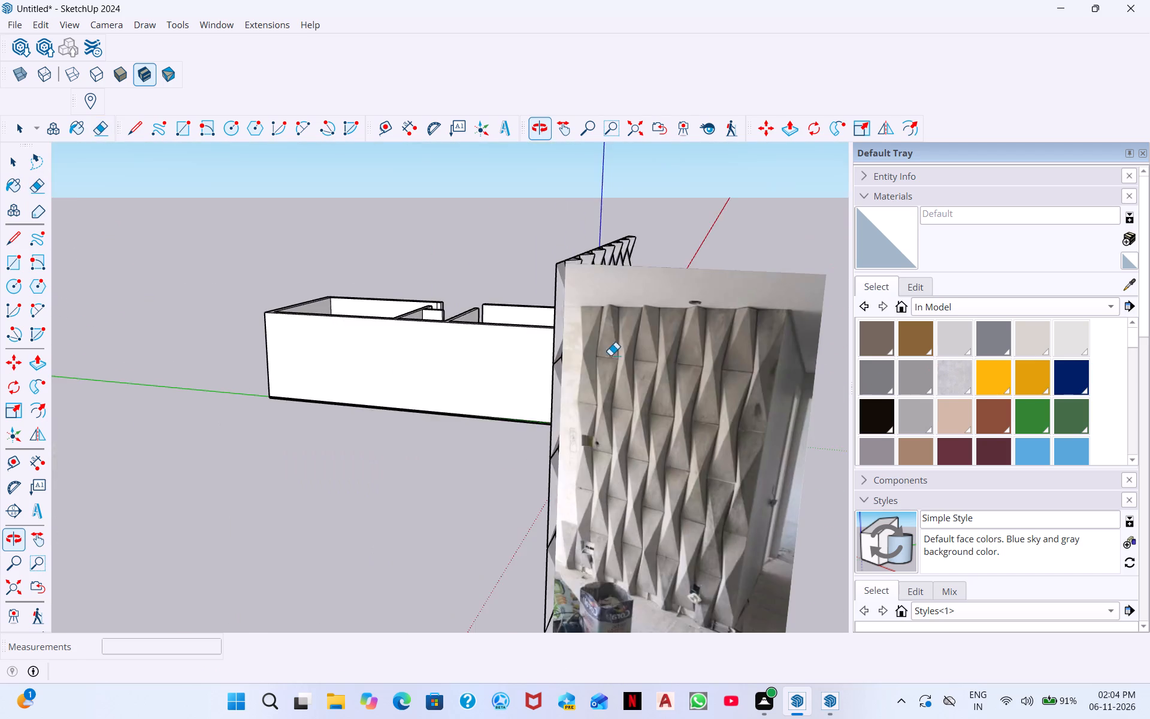
{"action": "middle_click_drag", "start_coordinate": [550, 373], "coordinate": [708, 399]}
{"action": "scroll", "coordinate": [370, 286], "scroll_direction": "down", "scroll_amount": 1}
{"action": "scroll", "coordinate": [520, 307], "scroll_direction": "up", "scroll_amount": 5}
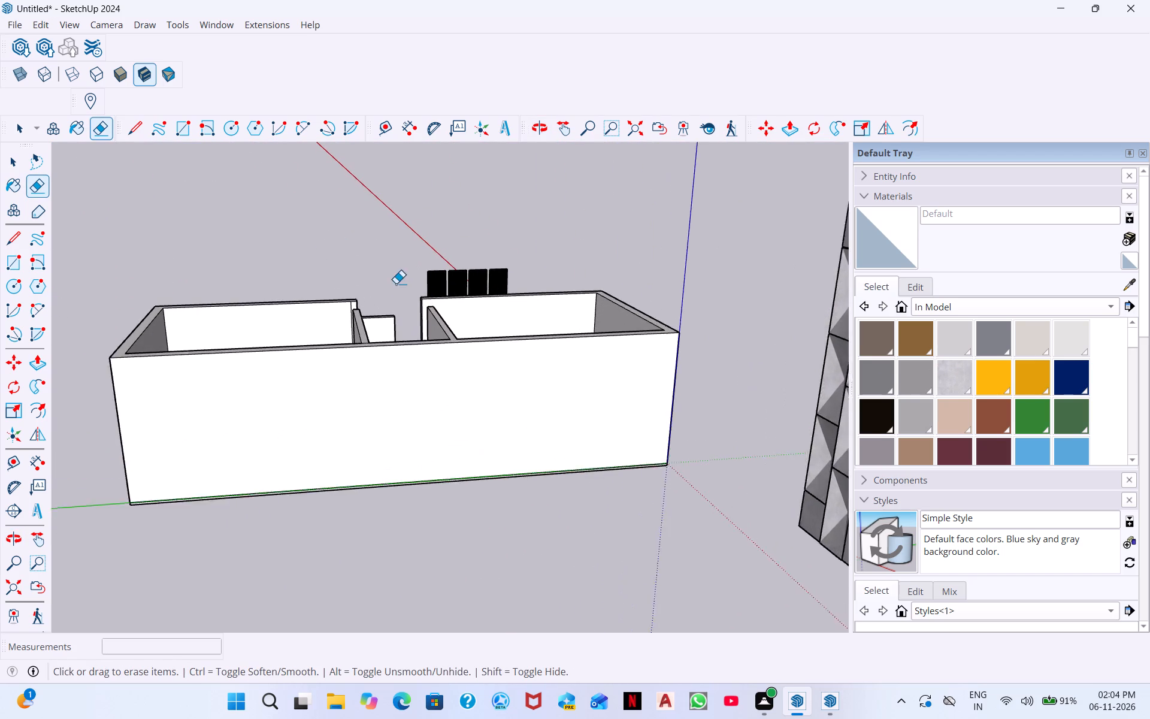
Select the slatted wall panels standing beyond the house and bring them into close view.
{"action": "key", "text": "space"}
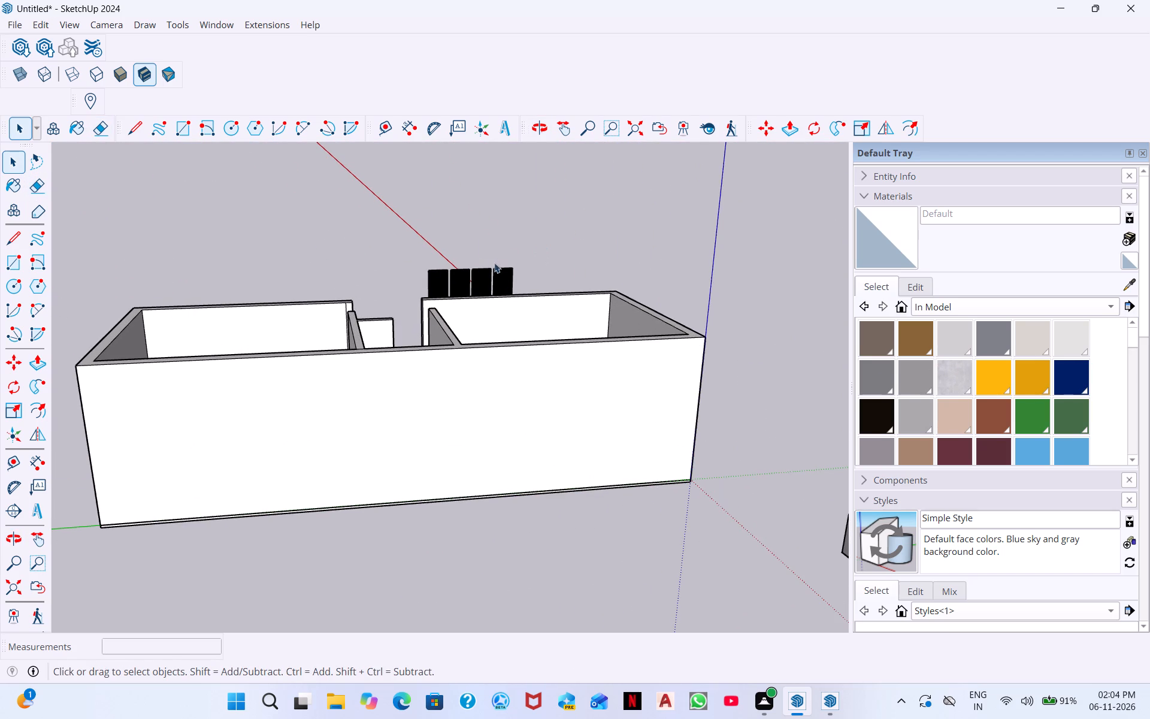
{"action": "left_click", "coordinate": [495, 271]}
{"action": "scroll", "coordinate": [521, 273], "scroll_direction": "up", "scroll_amount": 3}
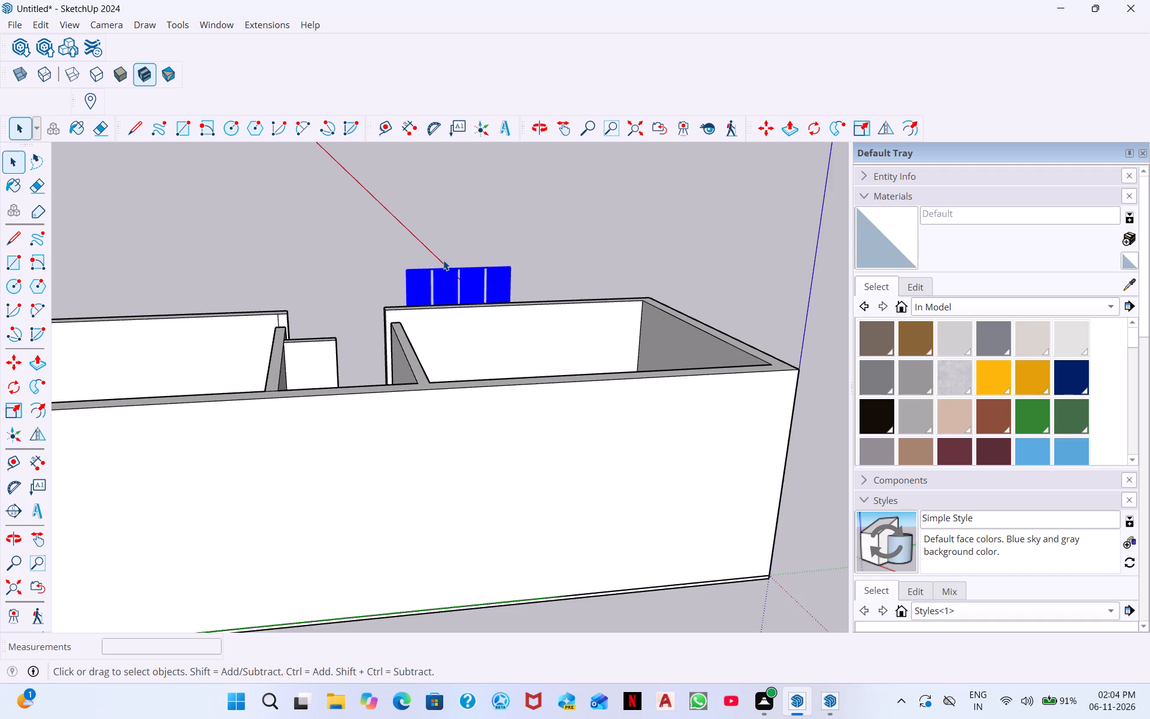
{"action": "scroll", "coordinate": [443, 260], "scroll_direction": "up", "scroll_amount": 4}
{"action": "middle_click_drag", "start_coordinate": [430, 320], "coordinate": [570, 365]}
{"action": "scroll", "coordinate": [335, 342], "scroll_direction": "up", "scroll_amount": 2}
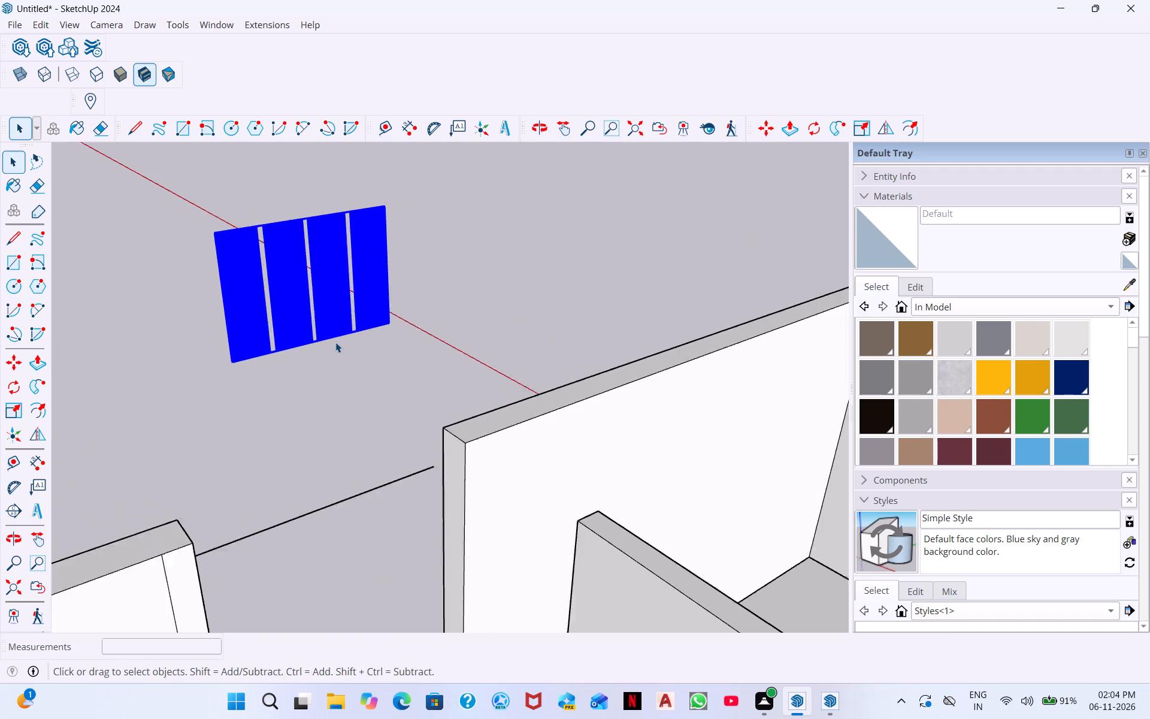
{"action": "scroll", "coordinate": [335, 342], "scroll_direction": "up", "scroll_amount": 3}
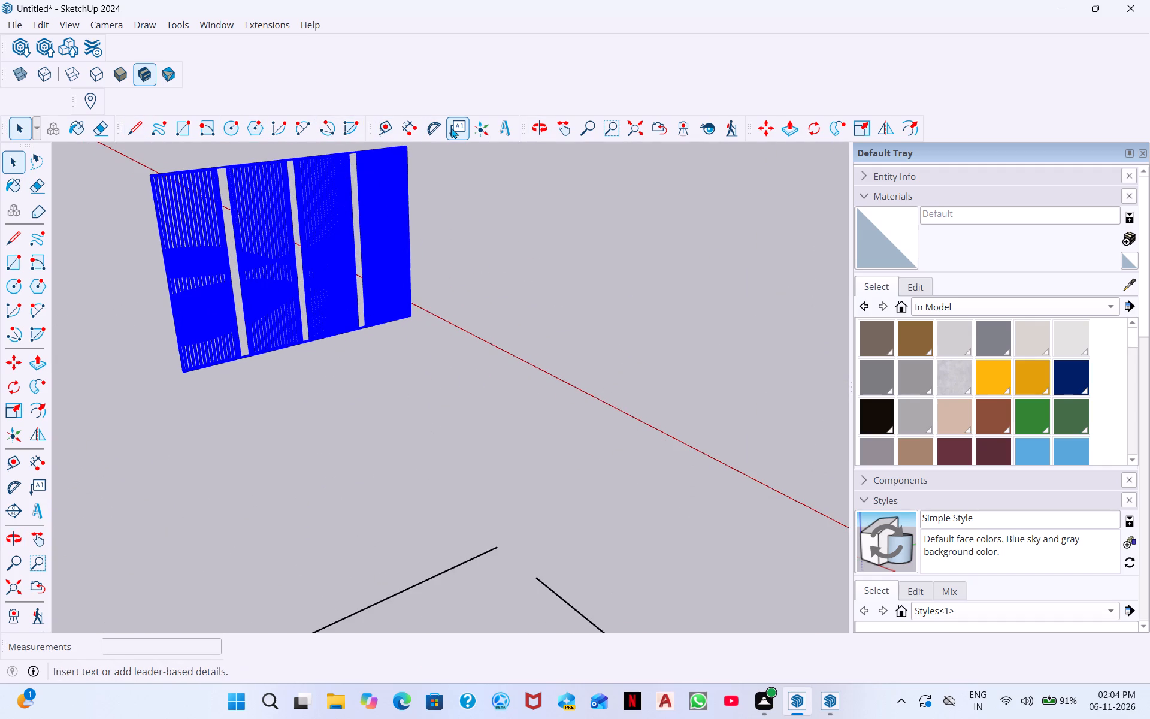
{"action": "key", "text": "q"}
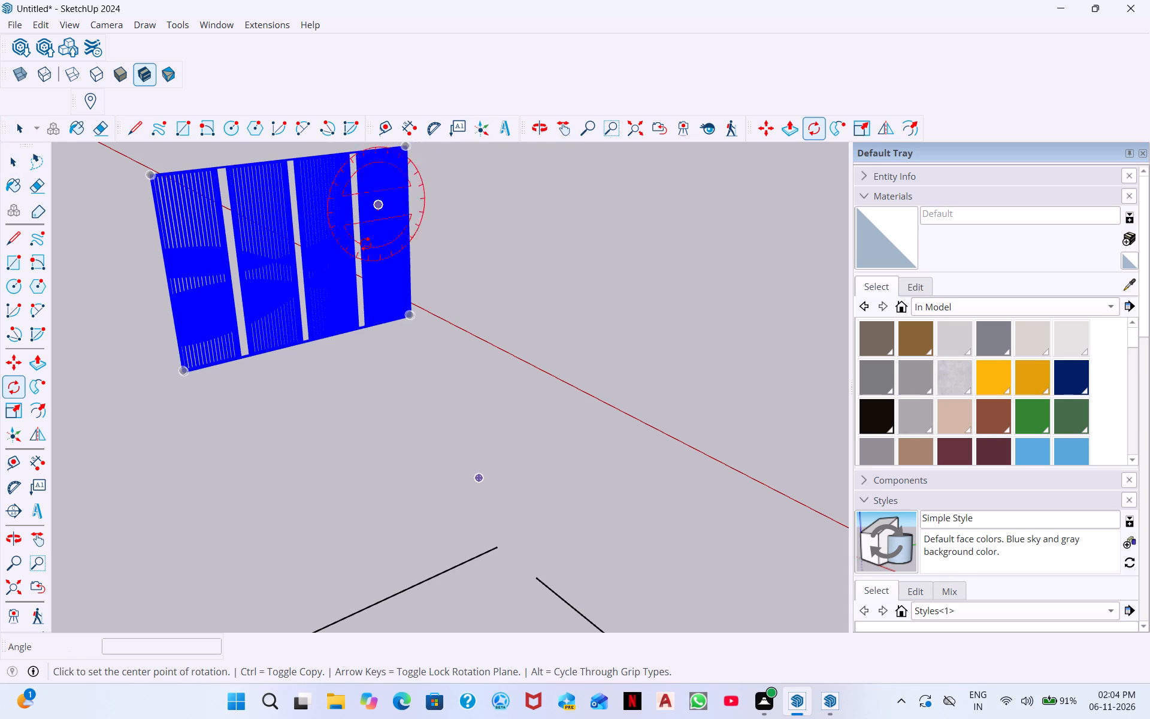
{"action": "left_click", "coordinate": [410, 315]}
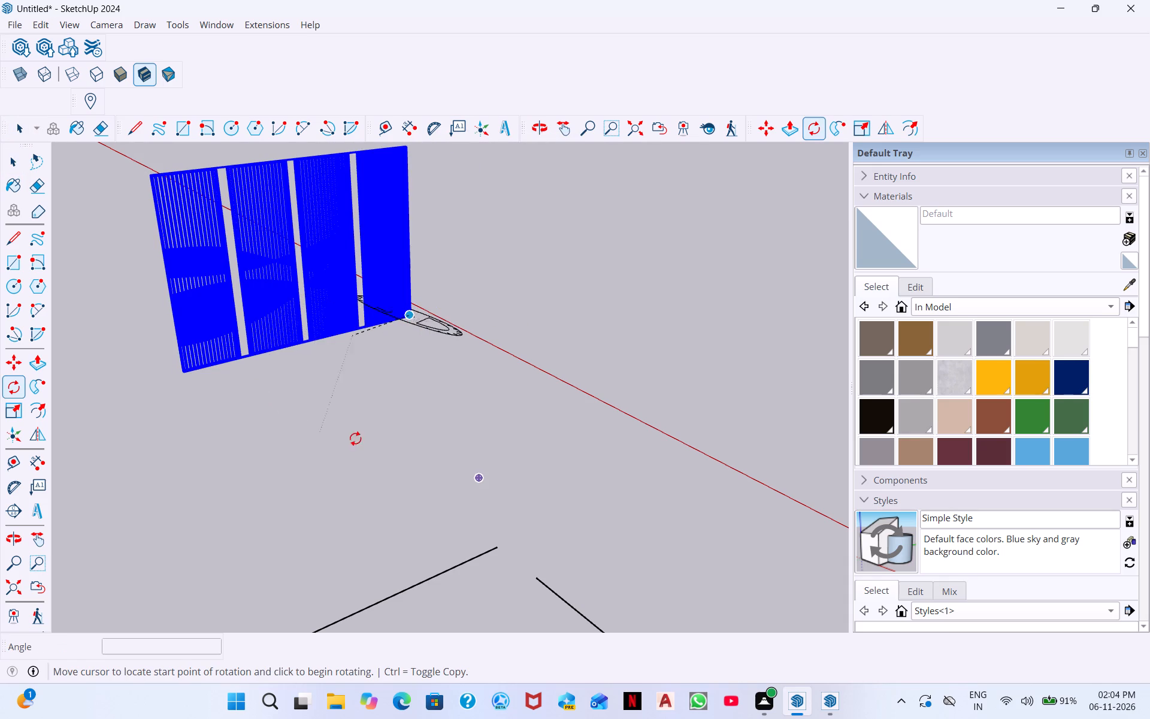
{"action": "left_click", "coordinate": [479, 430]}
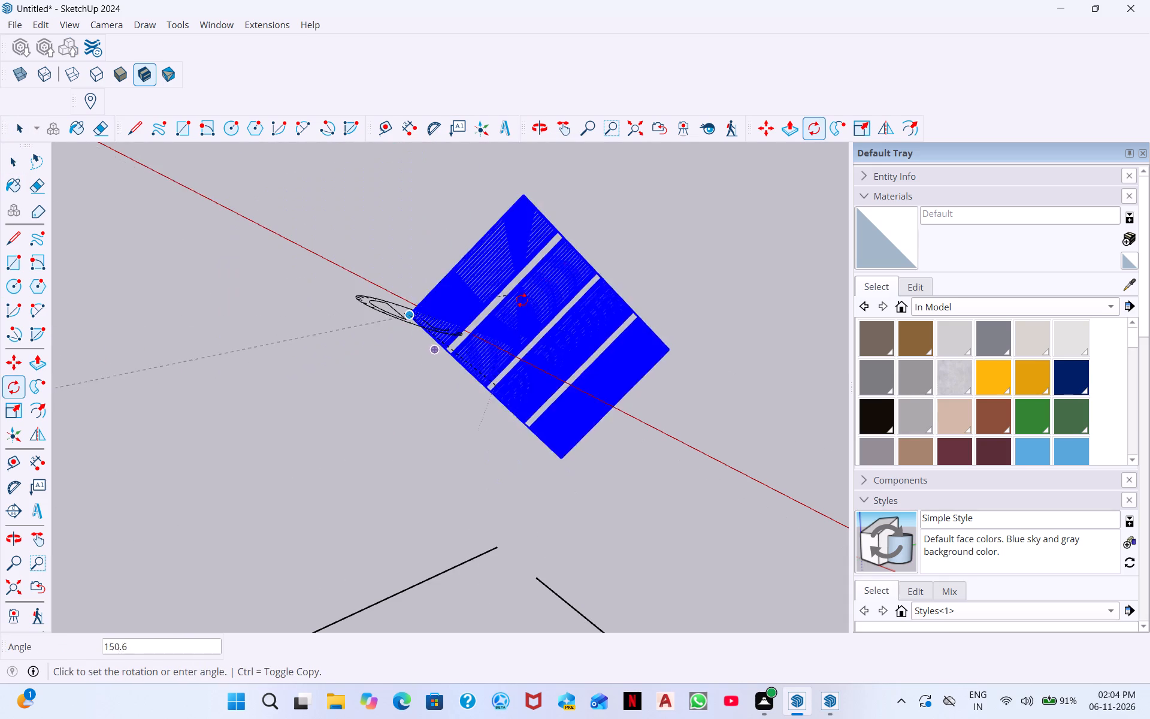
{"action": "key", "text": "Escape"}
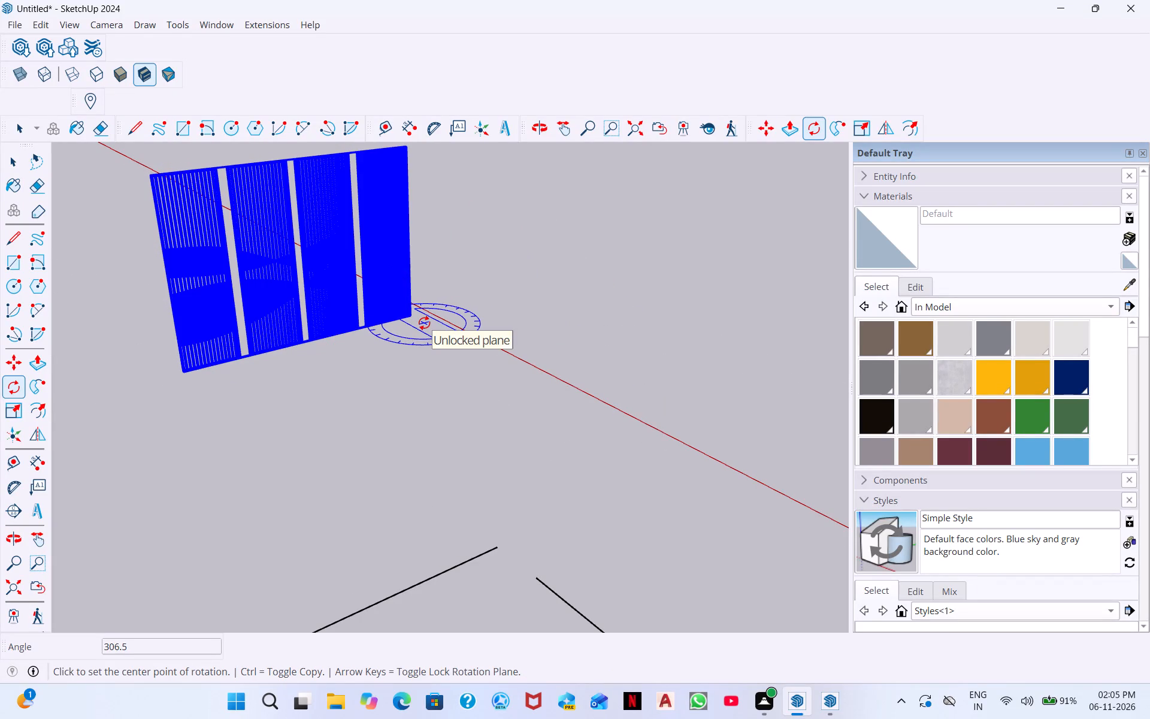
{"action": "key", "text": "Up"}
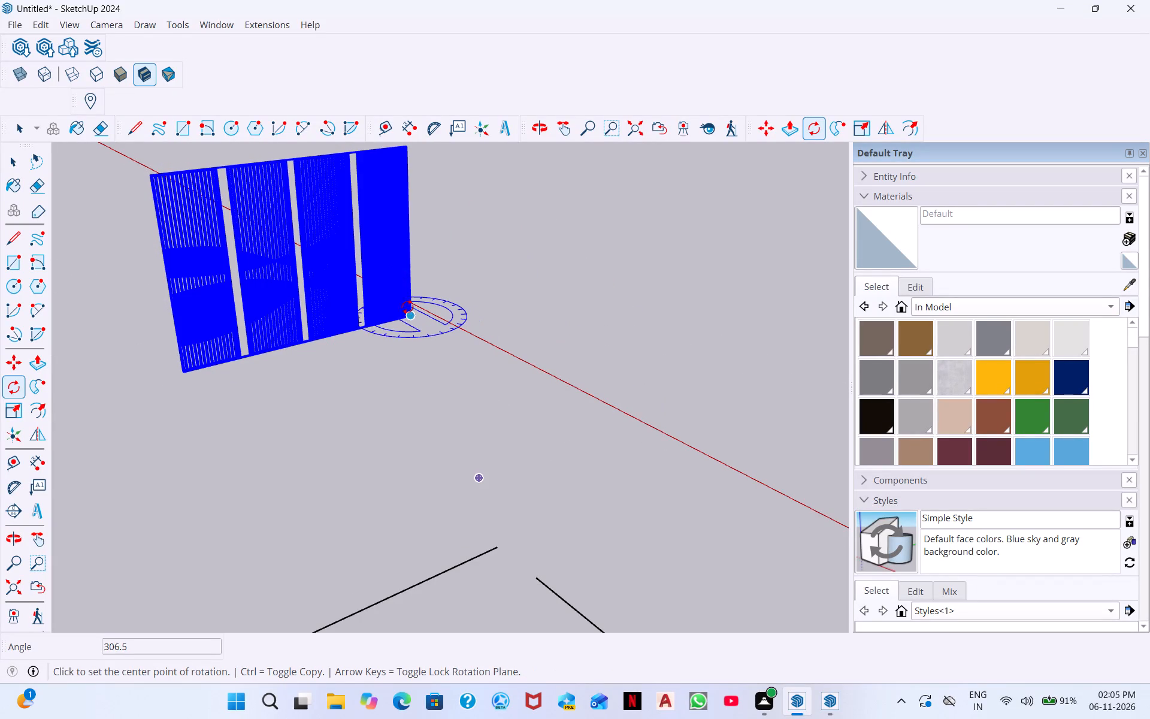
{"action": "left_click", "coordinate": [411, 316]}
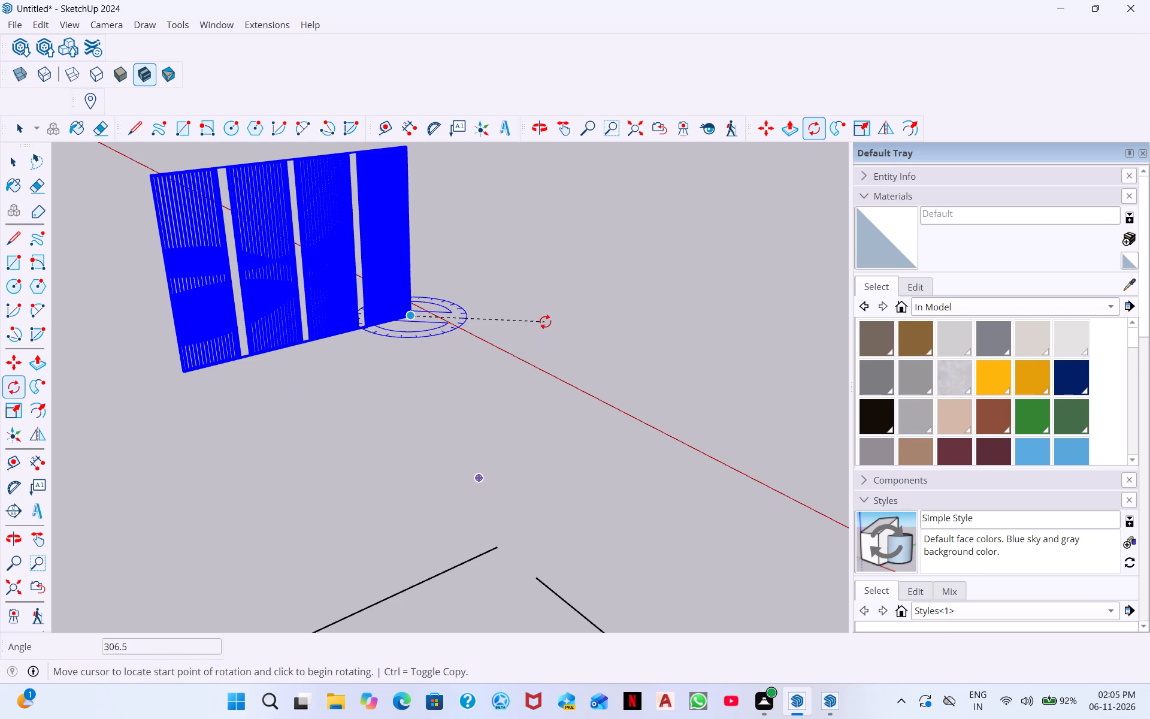
Rotate the slatted wall panels 90° about the vertical axis, centred on the bottom endpoint beside the gap after the first panel.
{"action": "key", "text": "q"}
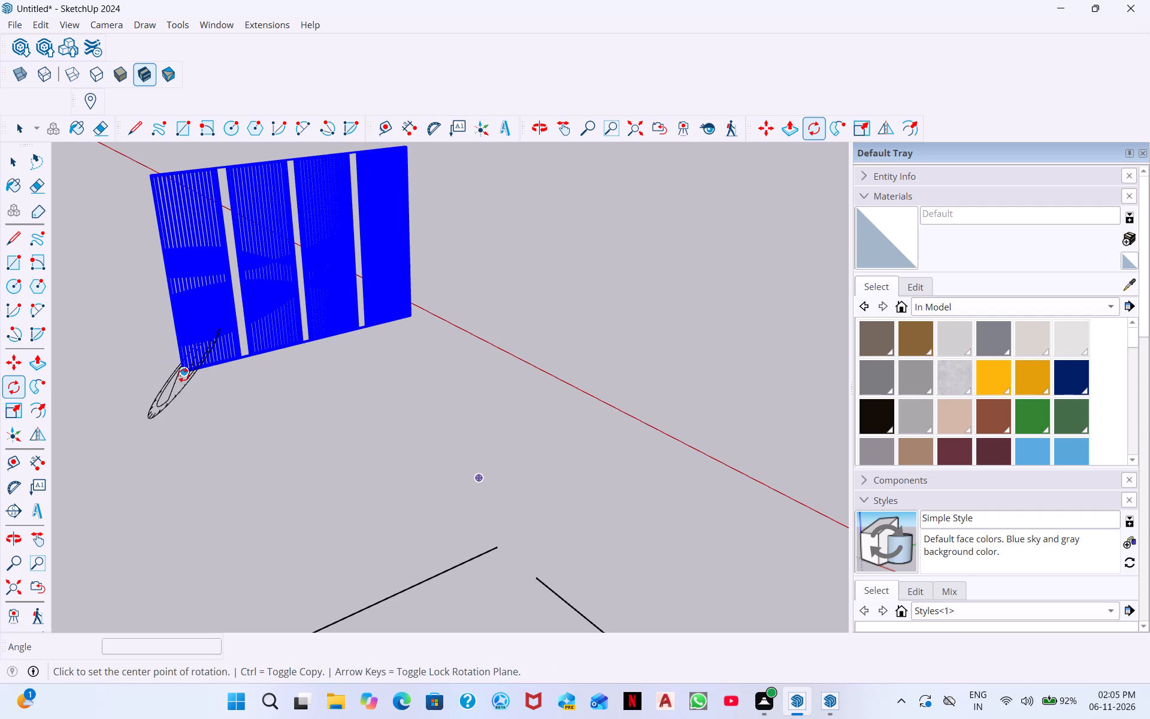
{"action": "left_click", "coordinate": [241, 362]}
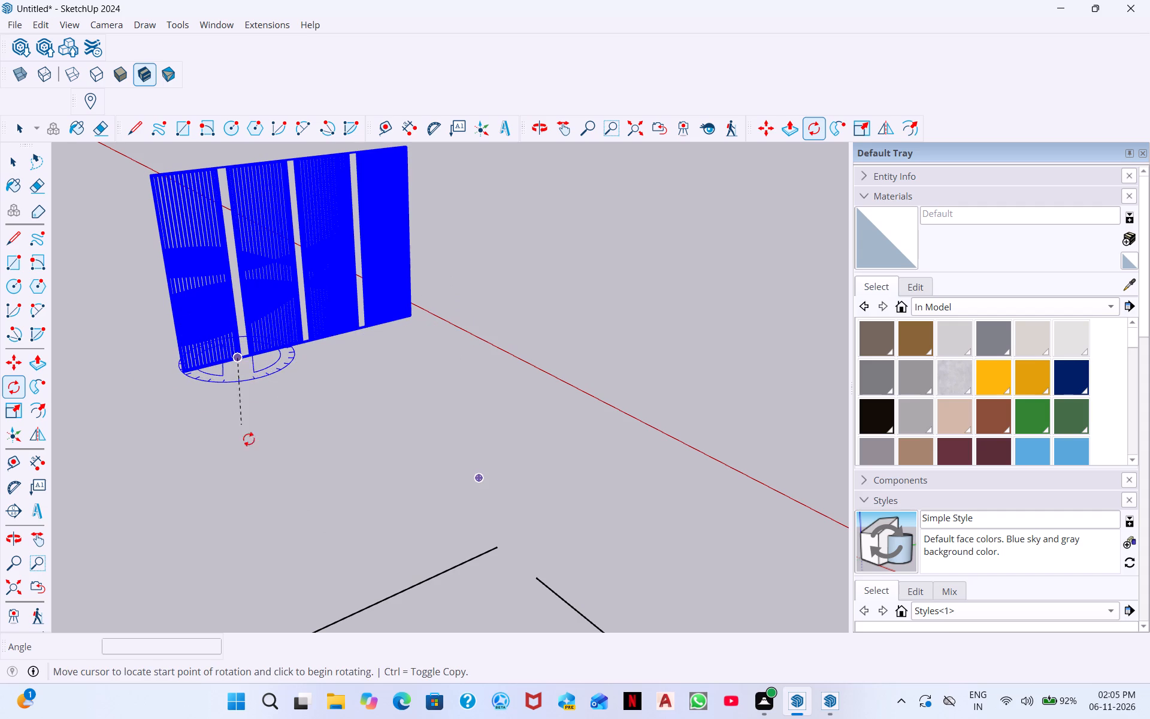
{"action": "left_click_drag", "start_coordinate": [262, 457], "coordinate": [408, 391]}
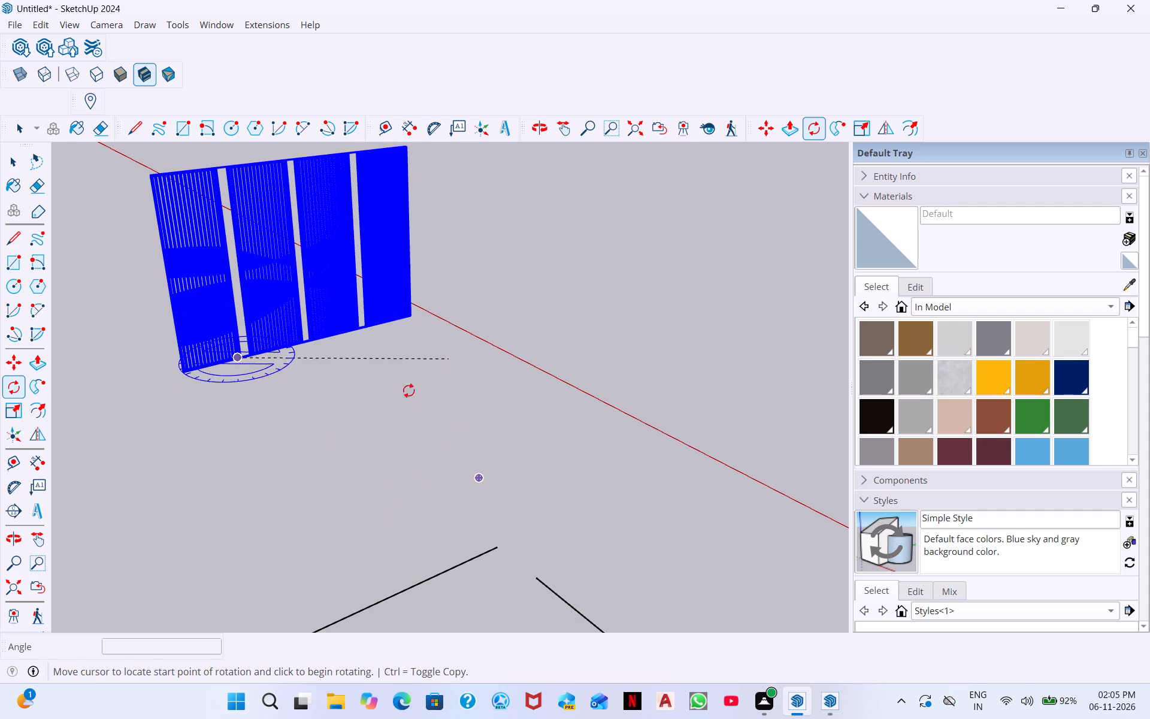
{"action": "left_click_drag", "start_coordinate": [408, 391], "coordinate": [170, 439]}
{"action": "middle_click_drag", "start_coordinate": [168, 427], "coordinate": [250, 444]}
{"action": "scroll", "coordinate": [250, 444], "scroll_direction": "down", "scroll_amount": 3}
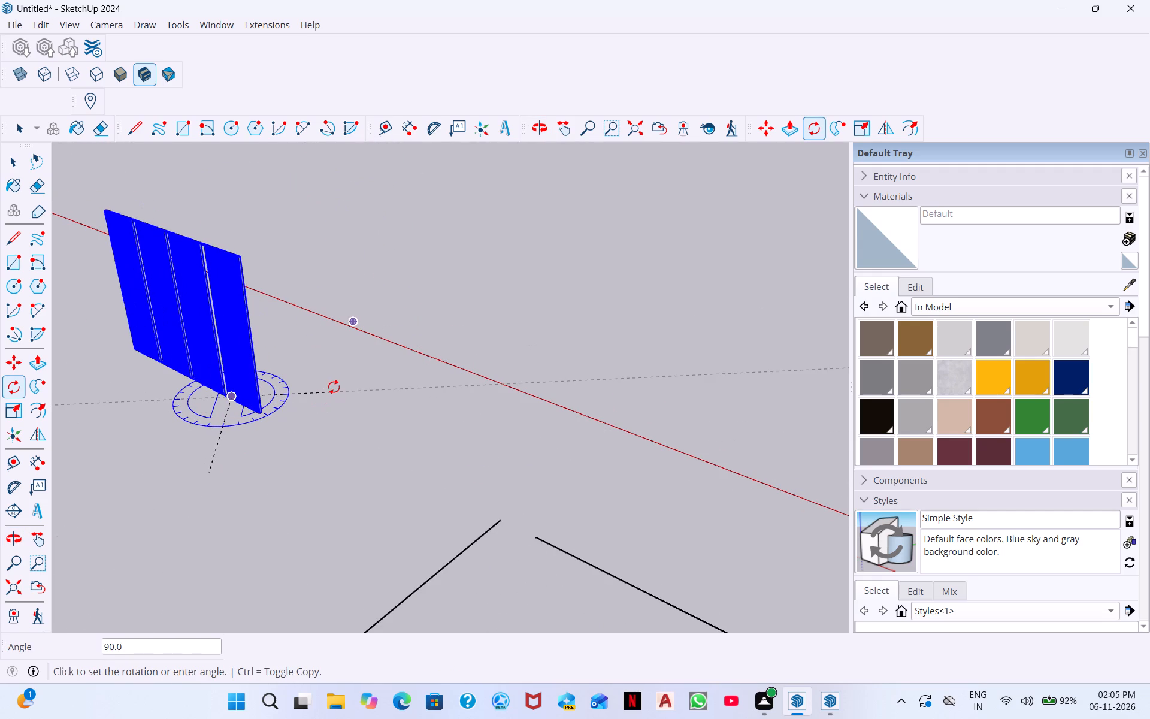
{"action": "left_click", "coordinate": [333, 387]}
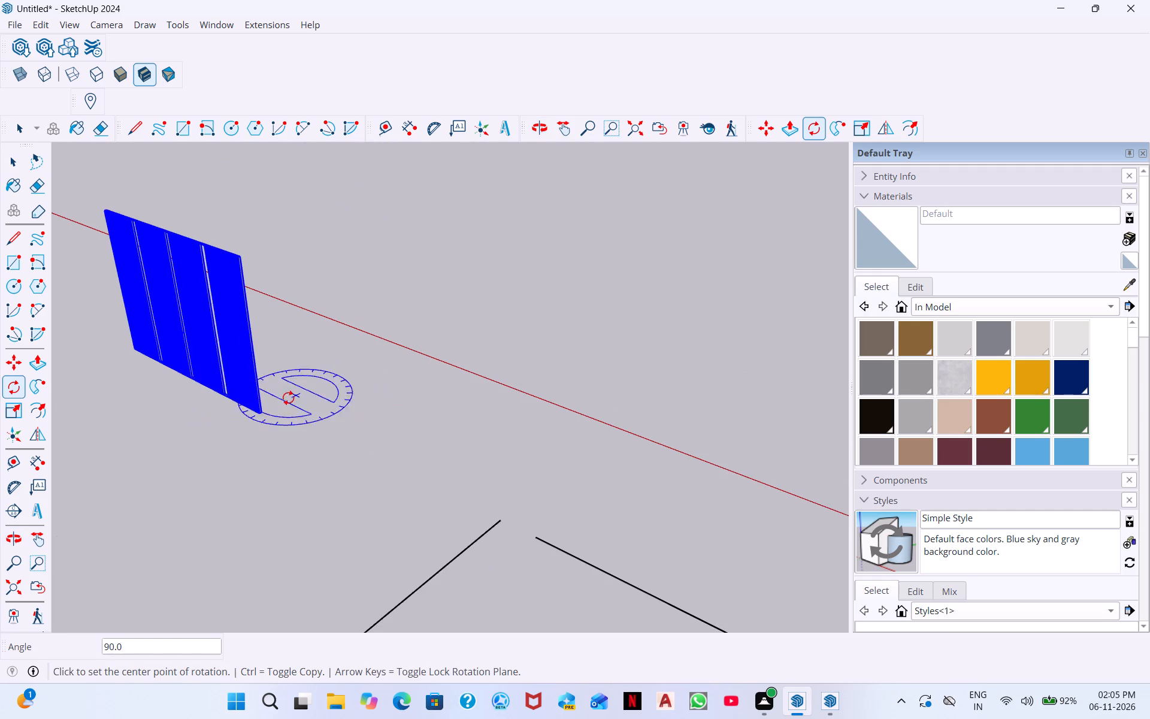
{"action": "scroll", "coordinate": [485, 406], "scroll_direction": "down", "scroll_amount": 3}
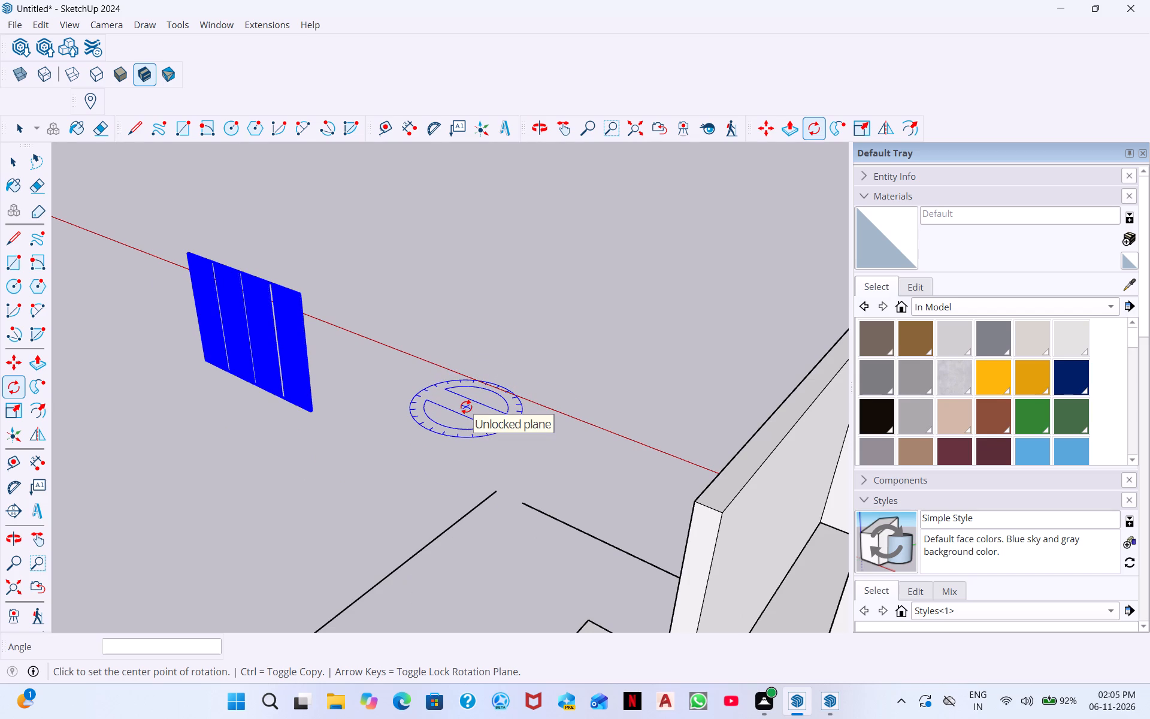
{"action": "key", "text": "space"}
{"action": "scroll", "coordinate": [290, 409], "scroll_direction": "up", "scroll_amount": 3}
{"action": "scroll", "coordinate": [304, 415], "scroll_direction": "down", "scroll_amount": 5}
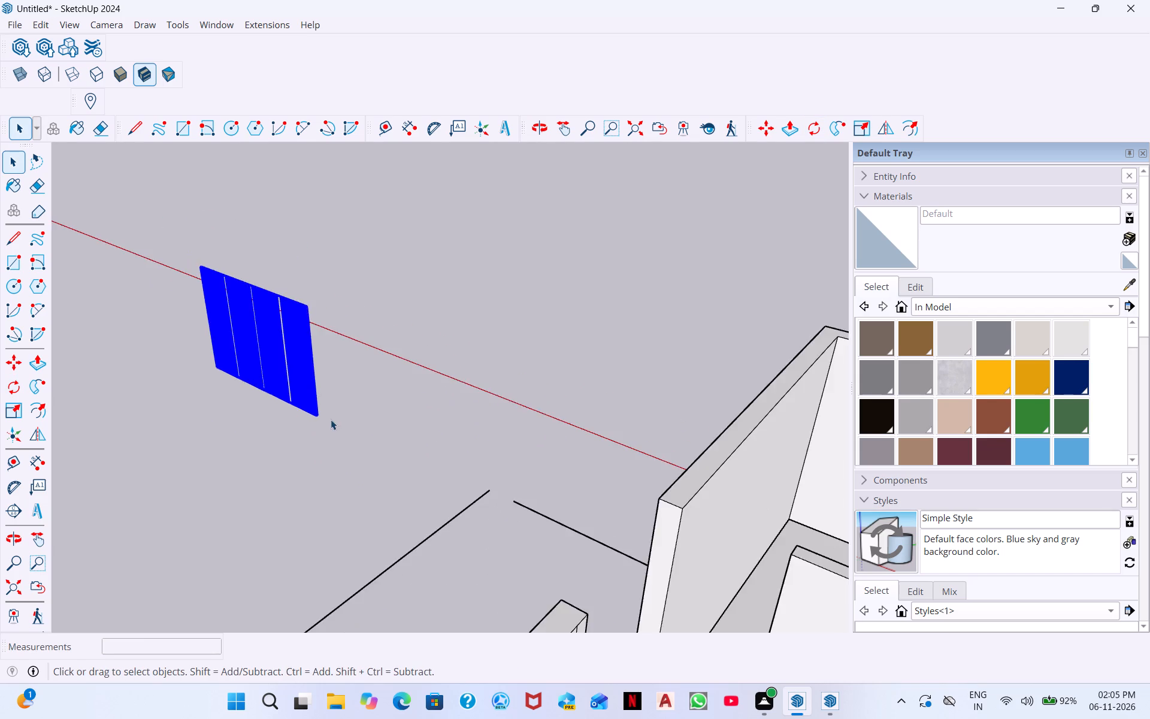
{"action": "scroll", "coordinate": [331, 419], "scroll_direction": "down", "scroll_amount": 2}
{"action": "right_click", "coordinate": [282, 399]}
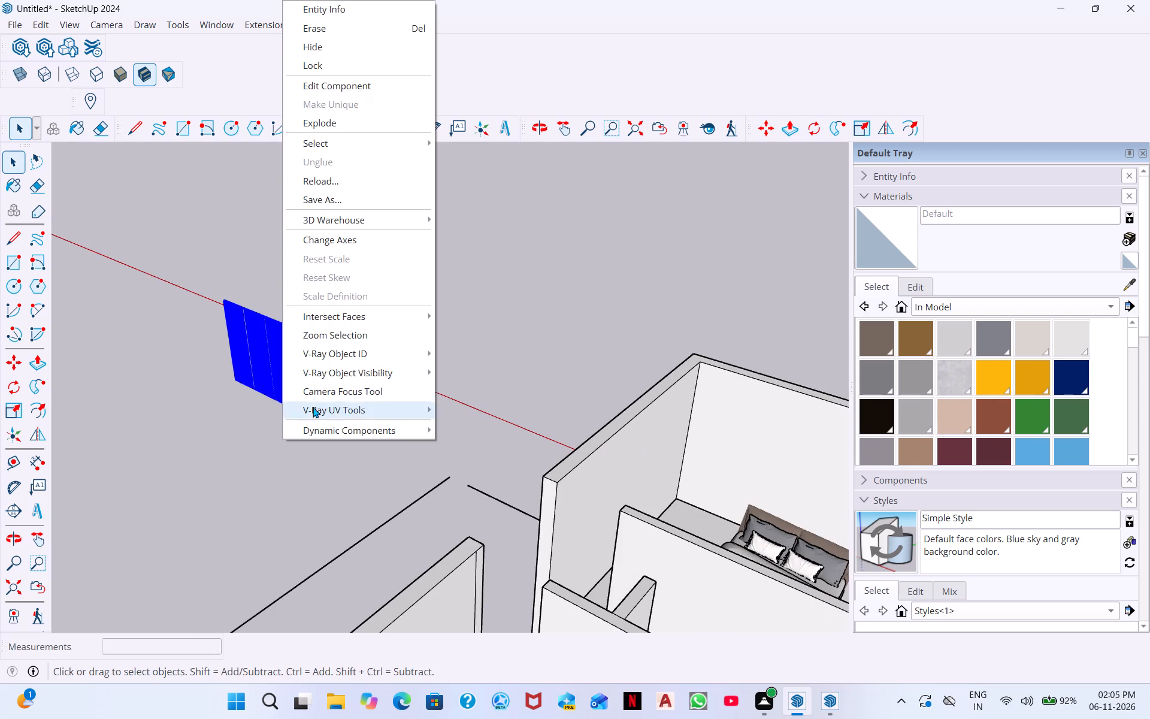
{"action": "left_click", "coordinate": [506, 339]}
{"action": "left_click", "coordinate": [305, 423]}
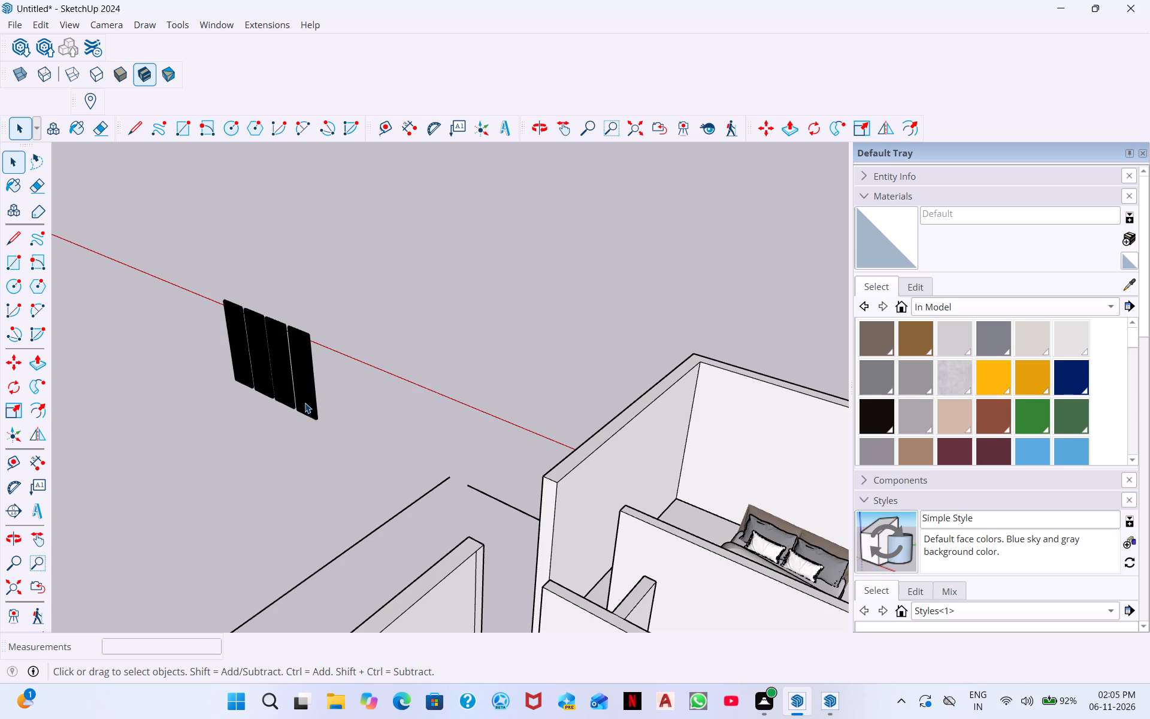
Move the slatted wall panels by their bottom corner about 46' 11" into the empty end room, placing them against its end wall.
{"action": "left_click", "coordinate": [305, 403]}
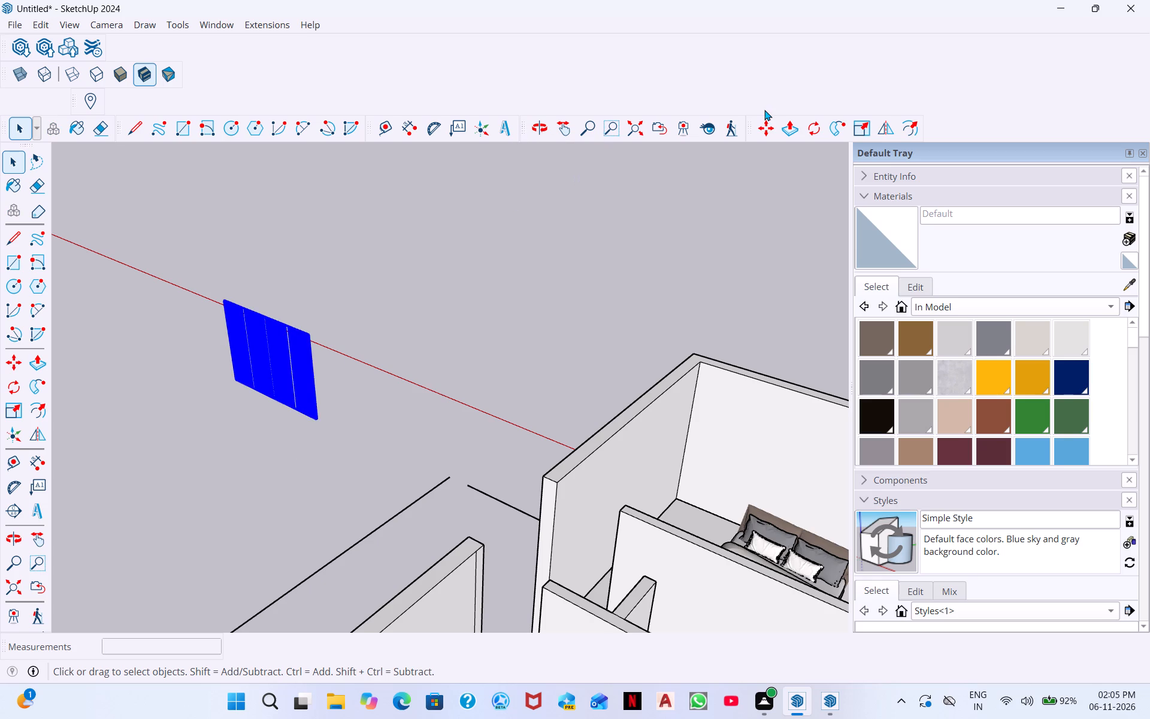
{"action": "left_click", "coordinate": [764, 128]}
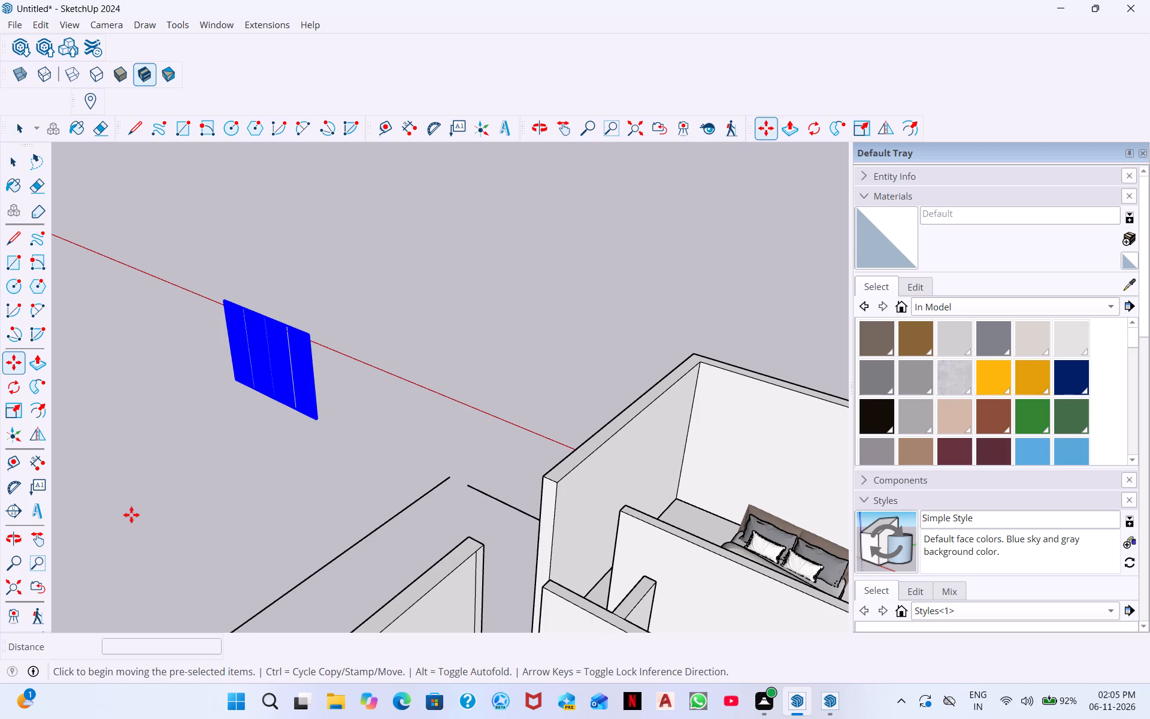
{"action": "left_click", "coordinate": [319, 412]}
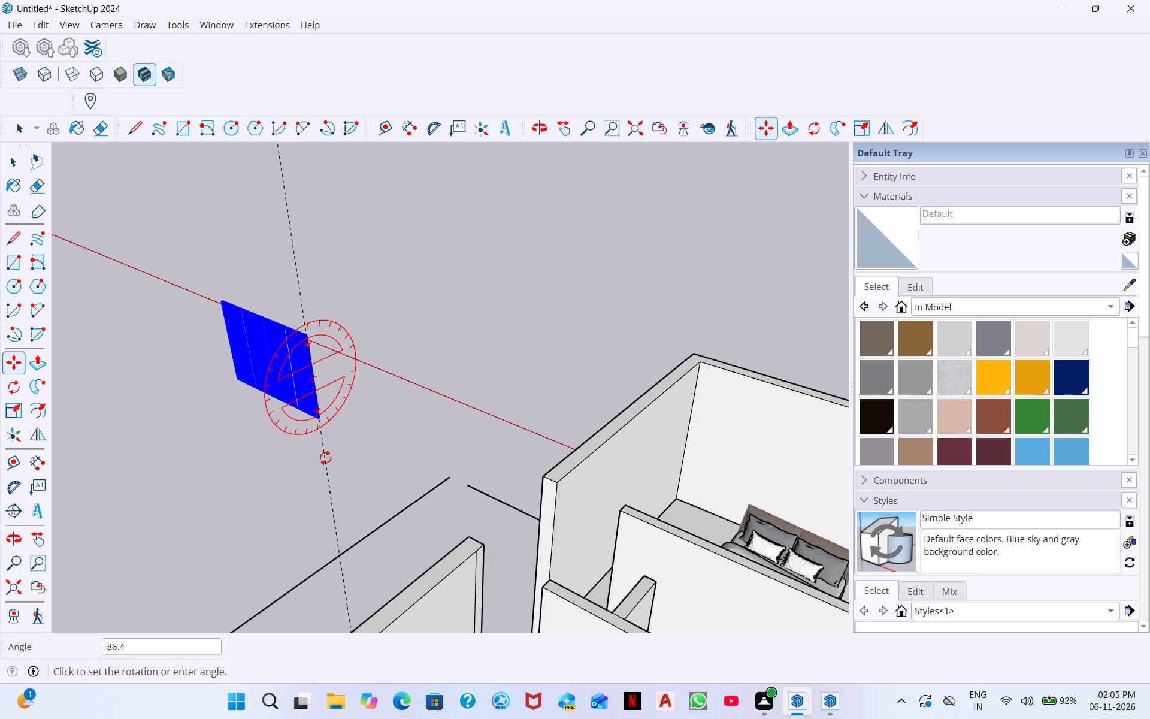
{"action": "key", "text": "Escape"}
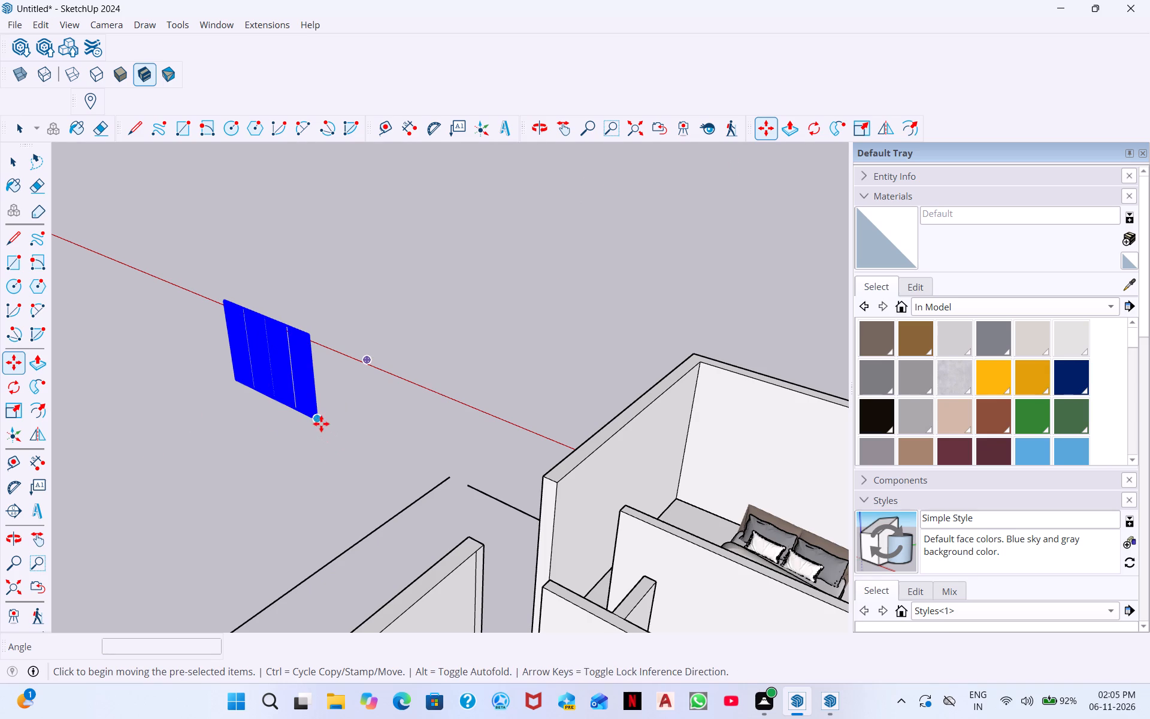
{"action": "left_click", "coordinate": [316, 418]}
{"action": "scroll", "coordinate": [531, 617], "scroll_direction": "down", "scroll_amount": 3}
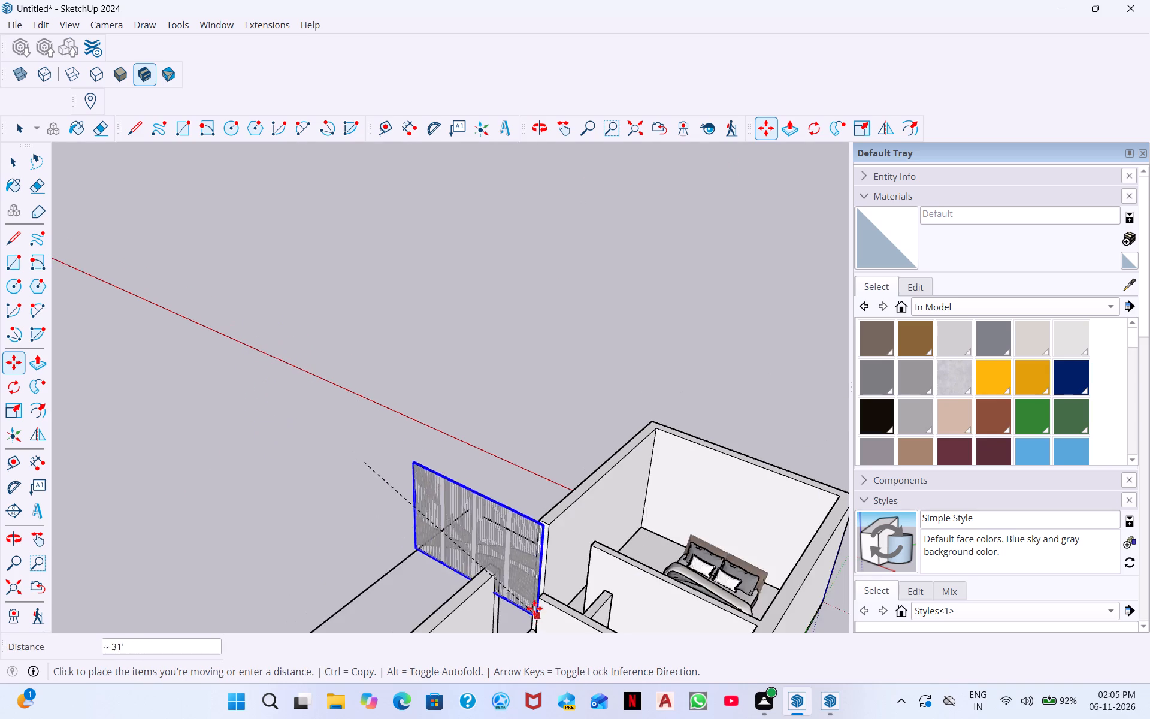
{"action": "scroll", "coordinate": [534, 608], "scroll_direction": "down", "scroll_amount": 2}
{"action": "middle_click_drag", "start_coordinate": [604, 606], "coordinate": [520, 467]}
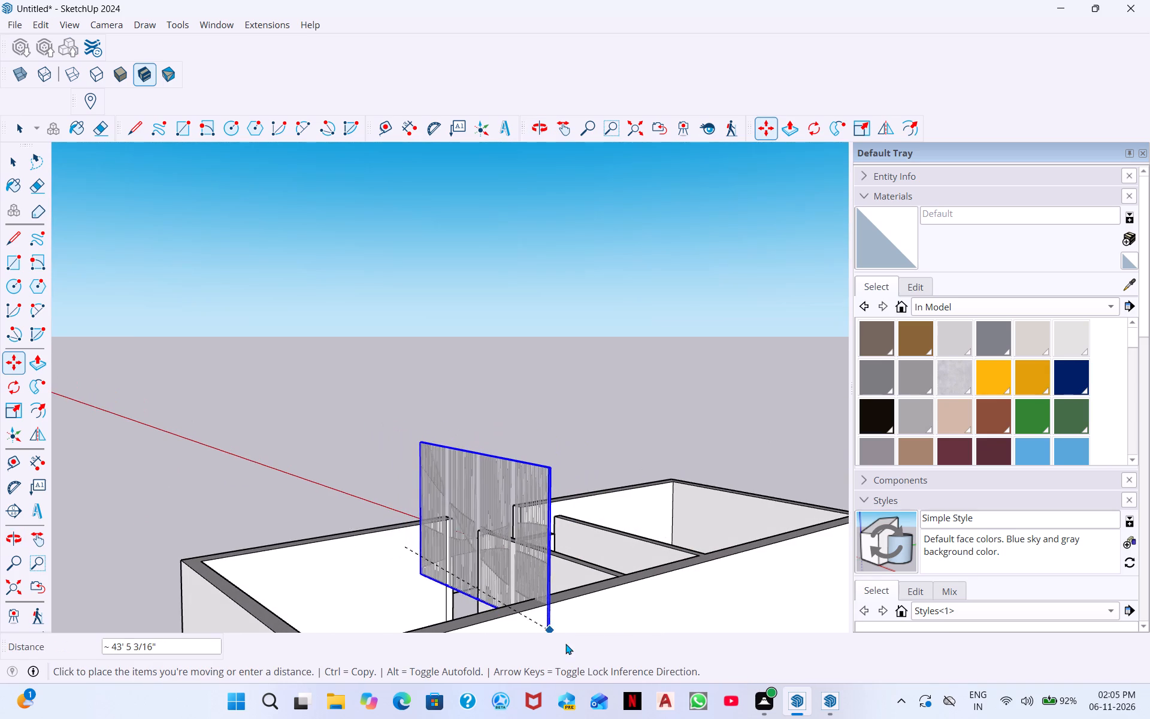
{"action": "middle_click_drag", "start_coordinate": [537, 577], "coordinate": [753, 525]}
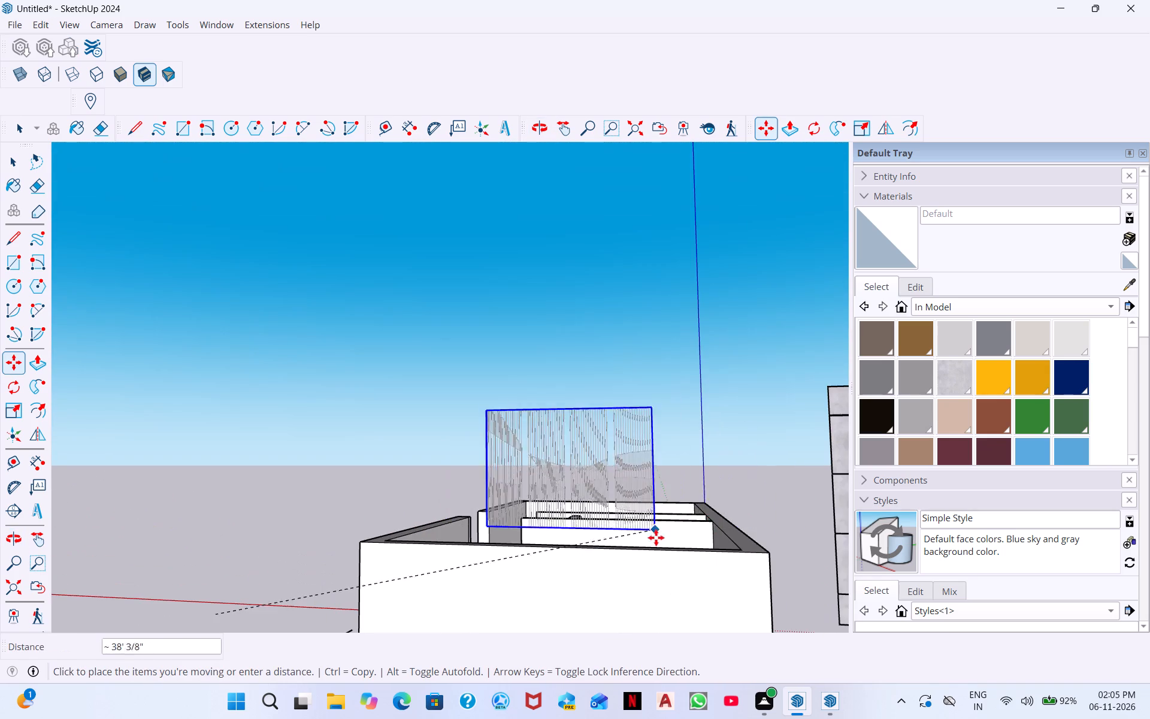
{"action": "middle_click_drag", "start_coordinate": [712, 540], "coordinate": [733, 615]}
{"action": "scroll", "coordinate": [709, 618], "scroll_direction": "up", "scroll_amount": 7}
{"action": "middle_click_drag", "start_coordinate": [689, 655], "coordinate": [717, 718]}
{"action": "scroll", "coordinate": [647, 570], "scroll_direction": "down", "scroll_amount": 2}
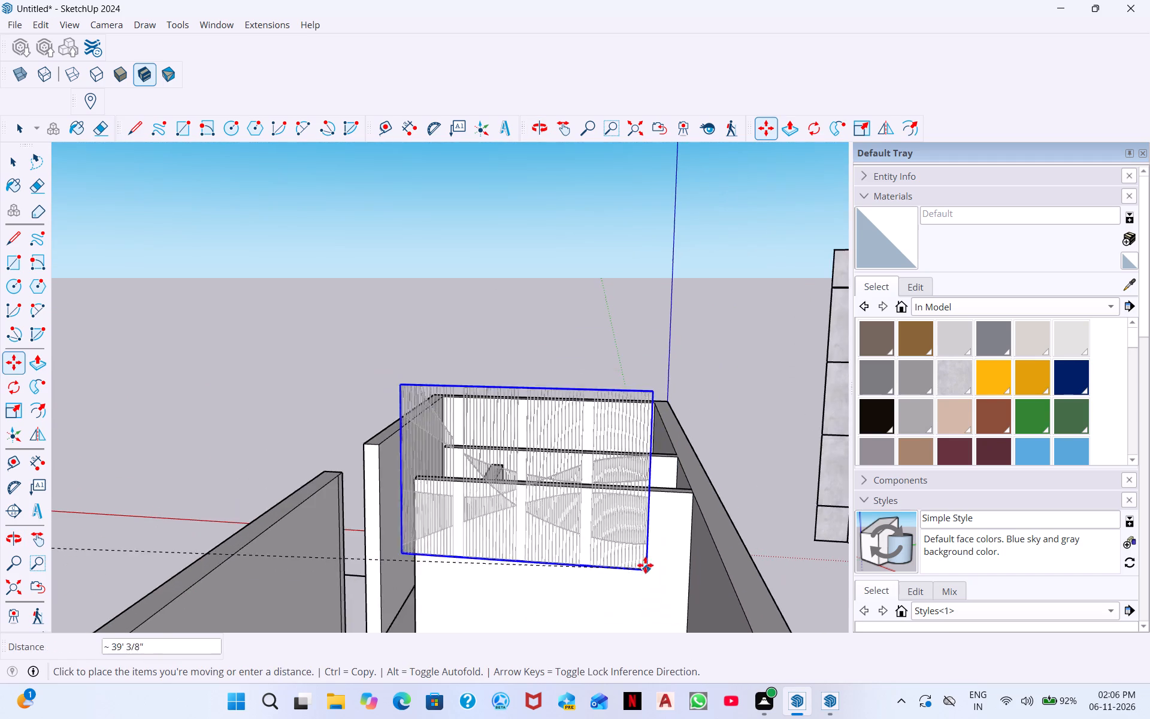
{"action": "scroll", "coordinate": [645, 565], "scroll_direction": "down", "scroll_amount": 3}
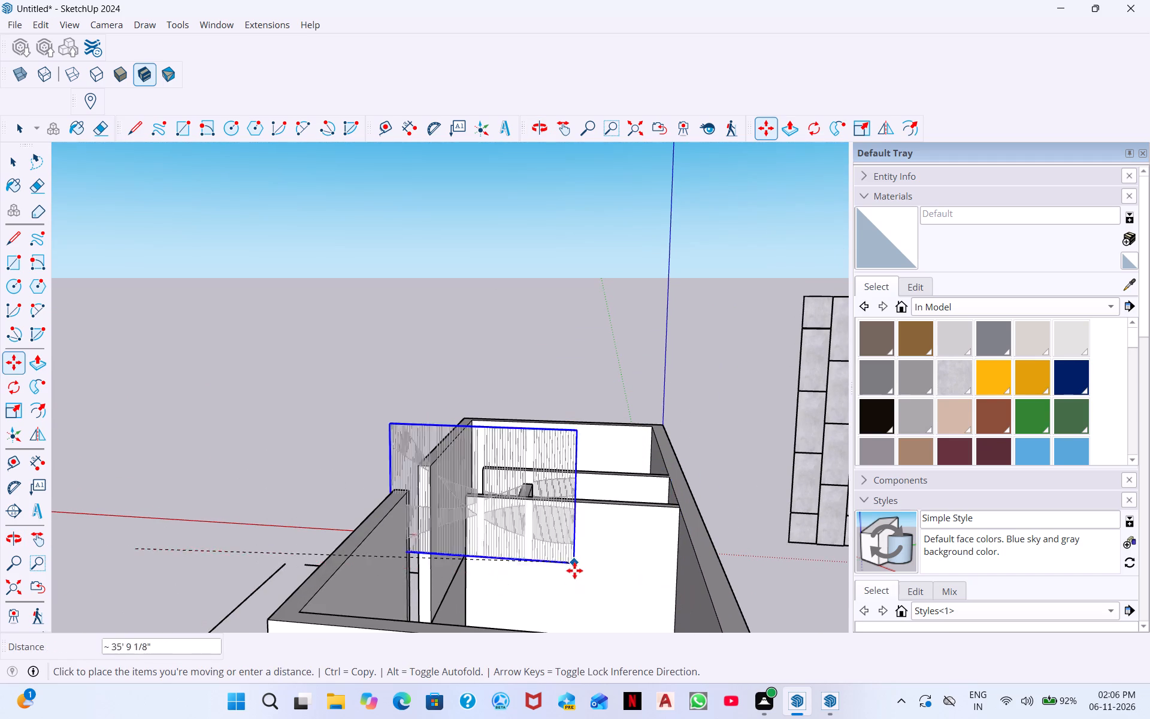
{"action": "middle_click_drag", "start_coordinate": [577, 576], "coordinate": [766, 513]}
{"action": "middle_click_drag", "start_coordinate": [637, 506], "coordinate": [905, 561]}
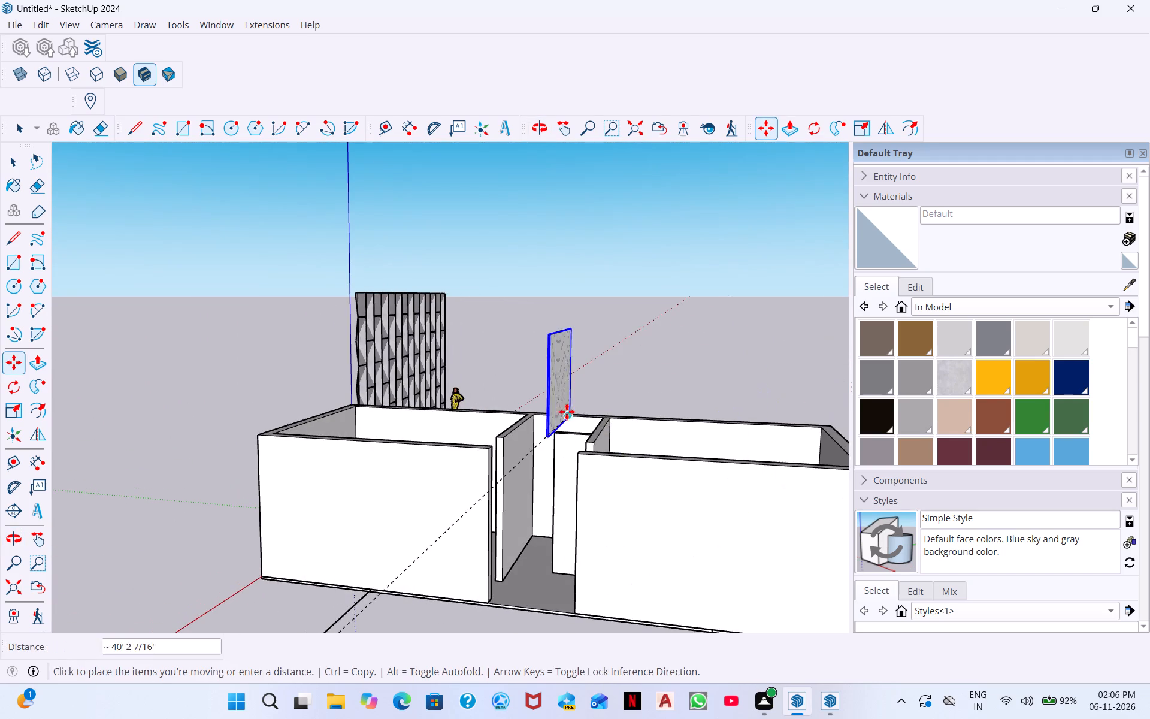
{"action": "middle_click_drag", "start_coordinate": [658, 420], "coordinate": [761, 409]}
{"action": "scroll", "coordinate": [590, 401], "scroll_direction": "up", "scroll_amount": 2}
{"action": "middle_click_drag", "start_coordinate": [649, 408], "coordinate": [672, 446]}
{"action": "scroll", "coordinate": [671, 445], "scroll_direction": "down", "scroll_amount": 2}
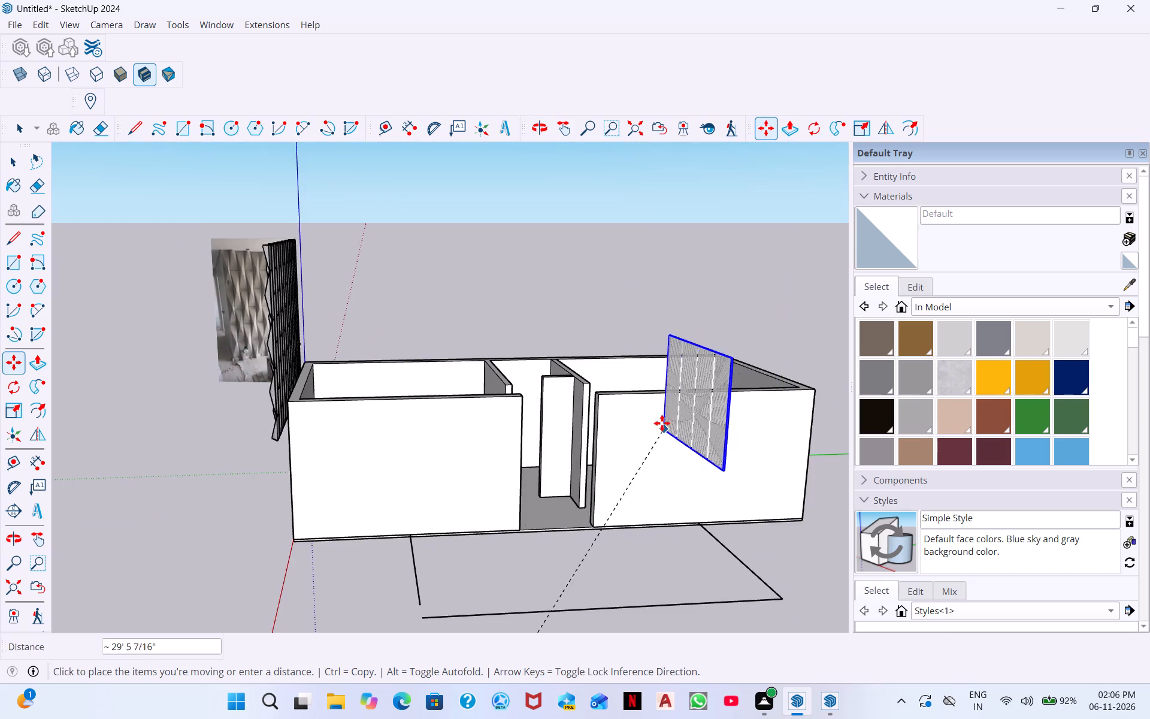
{"action": "scroll", "coordinate": [661, 415], "scroll_direction": "down", "scroll_amount": 5}
{"action": "scroll", "coordinate": [703, 386], "scroll_direction": "up", "scroll_amount": 6}
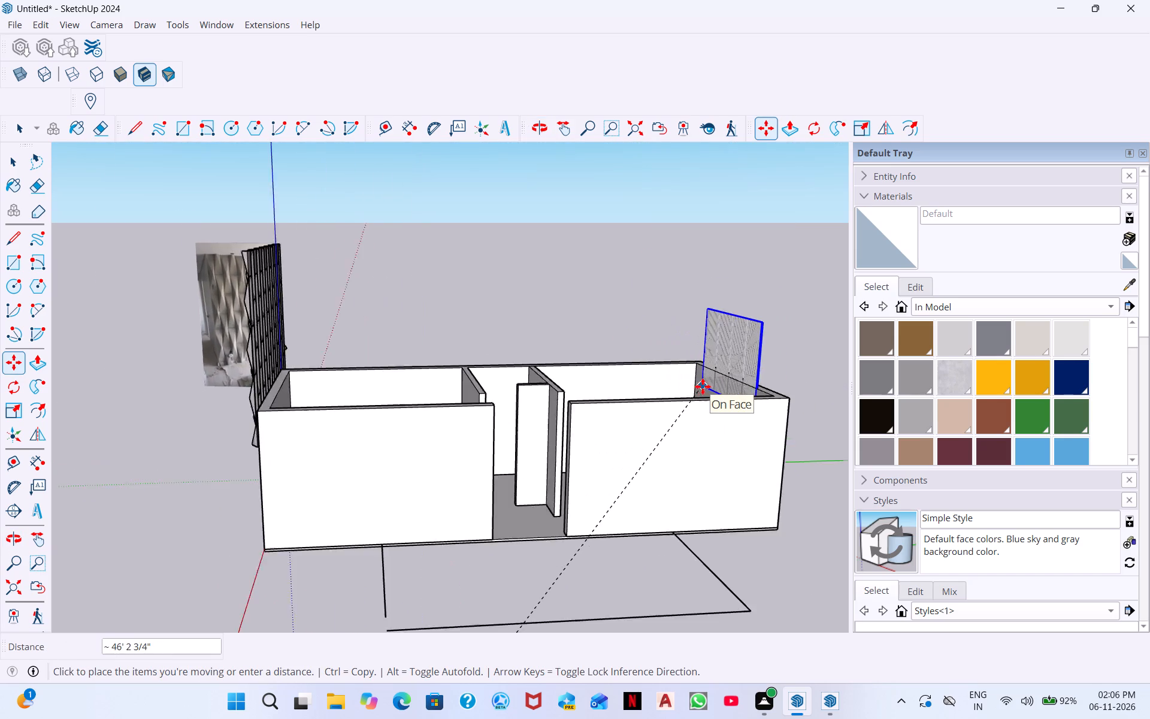
{"action": "scroll", "coordinate": [703, 386], "scroll_direction": "up", "scroll_amount": 1}
{"action": "middle_click_drag", "start_coordinate": [701, 399], "coordinate": [724, 563]}
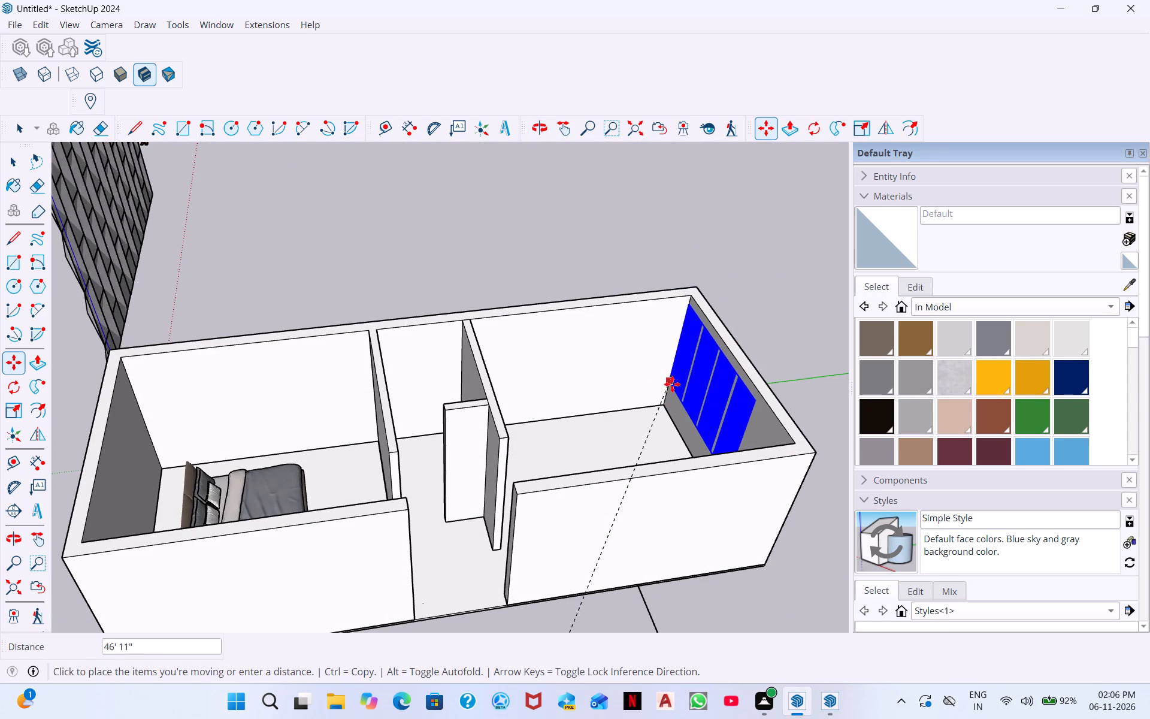
{"action": "left_click", "coordinate": [668, 400]}
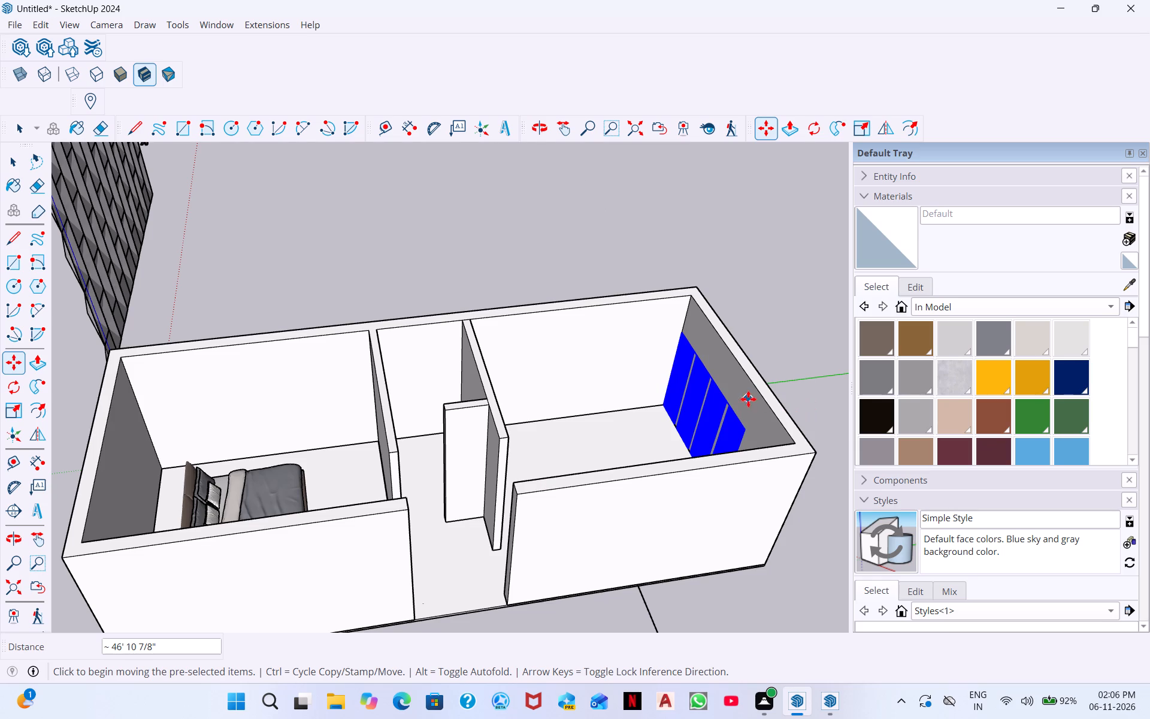
{"action": "key", "text": "space"}
{"action": "left_click", "coordinate": [740, 424]}
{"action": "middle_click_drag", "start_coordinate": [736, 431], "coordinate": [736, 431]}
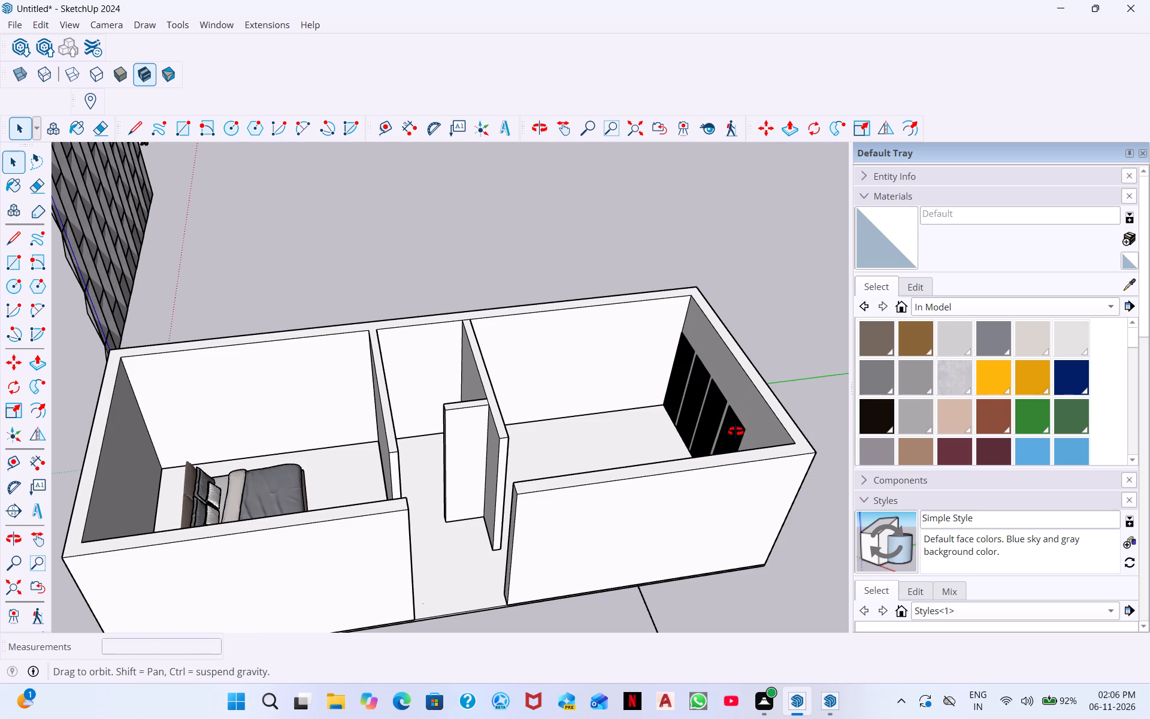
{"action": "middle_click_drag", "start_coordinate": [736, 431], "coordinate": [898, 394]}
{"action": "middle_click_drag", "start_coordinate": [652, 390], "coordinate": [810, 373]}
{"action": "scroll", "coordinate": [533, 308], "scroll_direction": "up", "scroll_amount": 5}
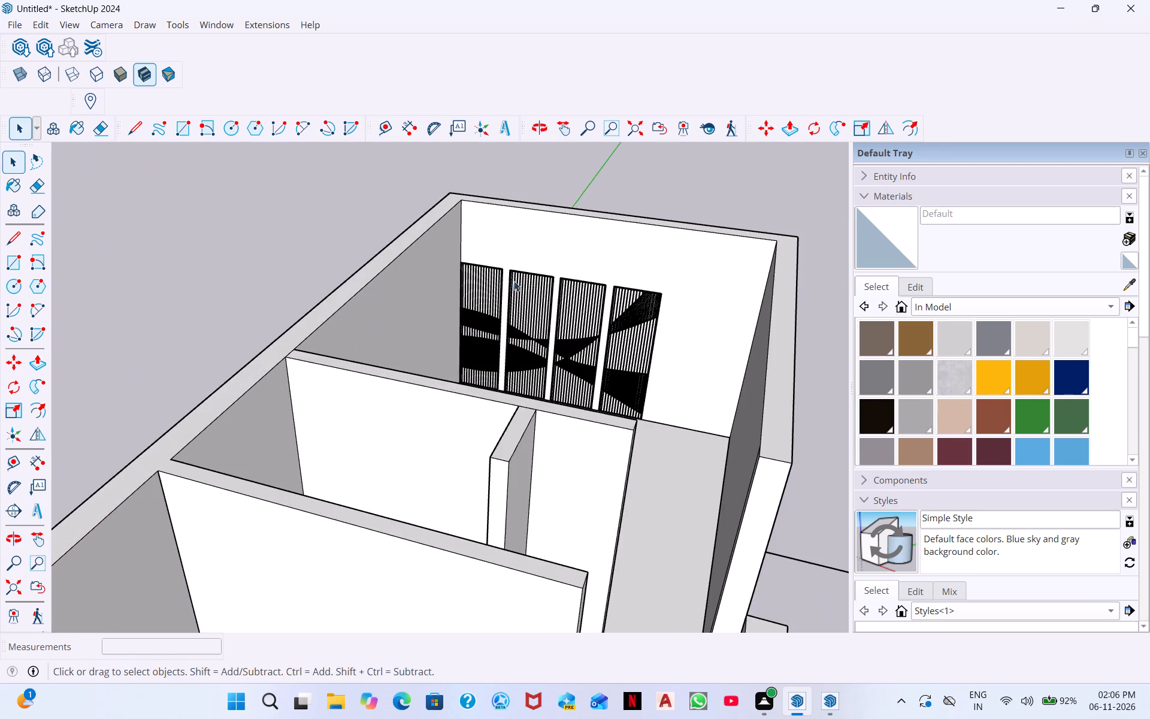
Scale the slatted wall panels uniformly by about 1.44 from their upper outer corner so they cover the end wall.
{"action": "scroll", "coordinate": [530, 293], "scroll_direction": "up", "scroll_amount": 5}
{"action": "left_click", "coordinate": [711, 321]}
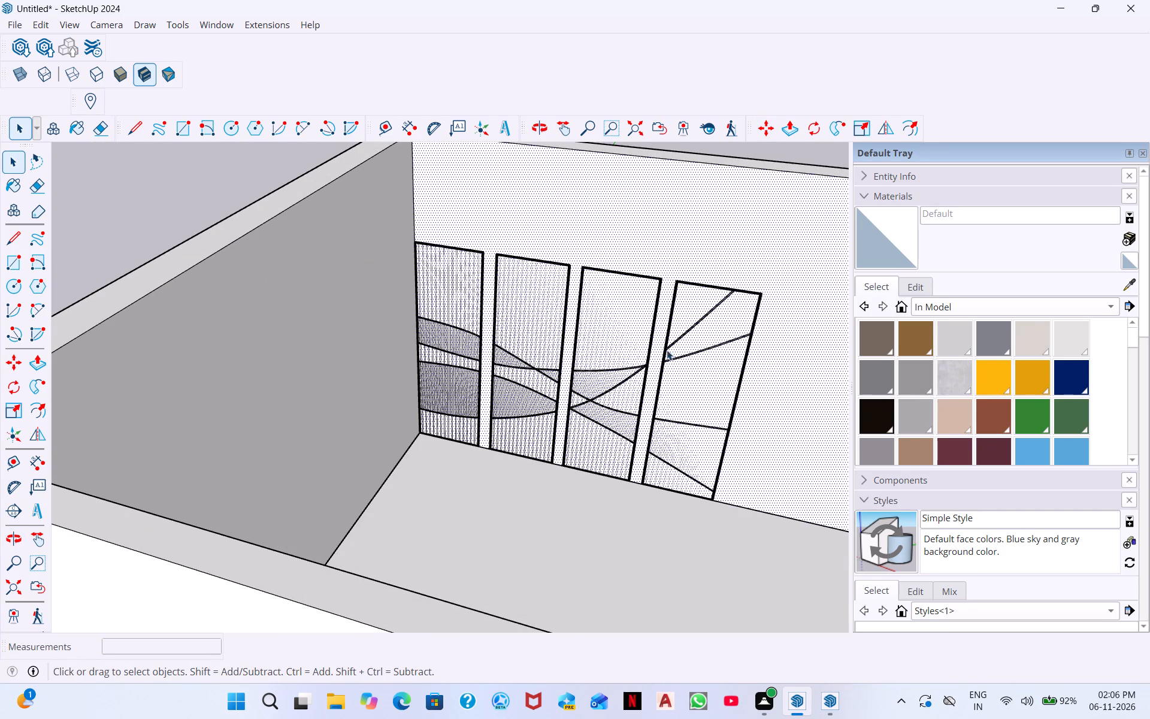
{"action": "key", "text": "space"}
{"action": "key", "text": "space"}
{"action": "left_click", "coordinate": [521, 465]}
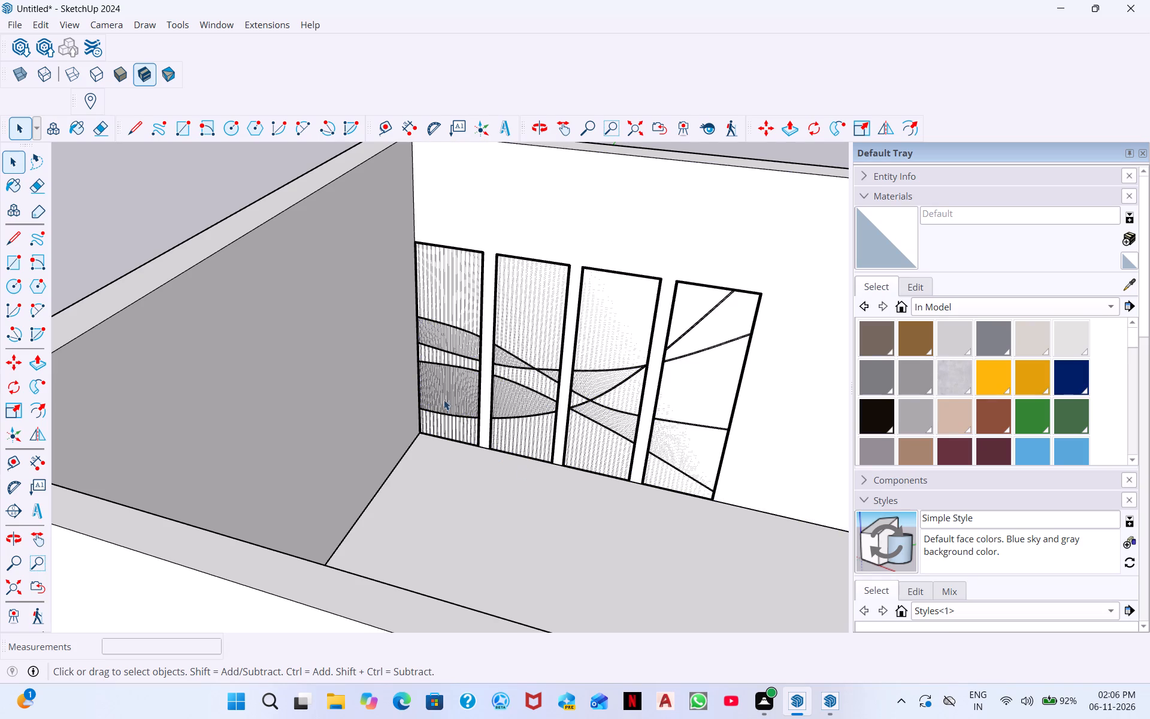
{"action": "left_click", "coordinate": [442, 391]}
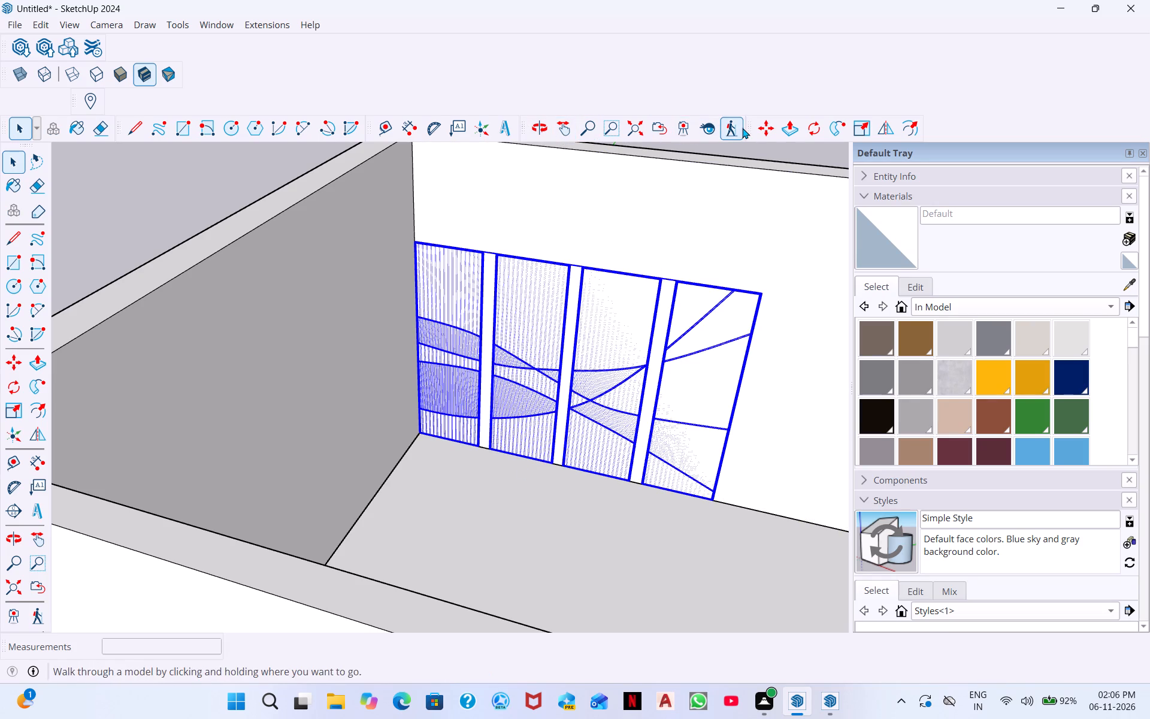
{"action": "left_click", "coordinate": [873, 126]}
{"action": "left_click", "coordinate": [759, 294]}
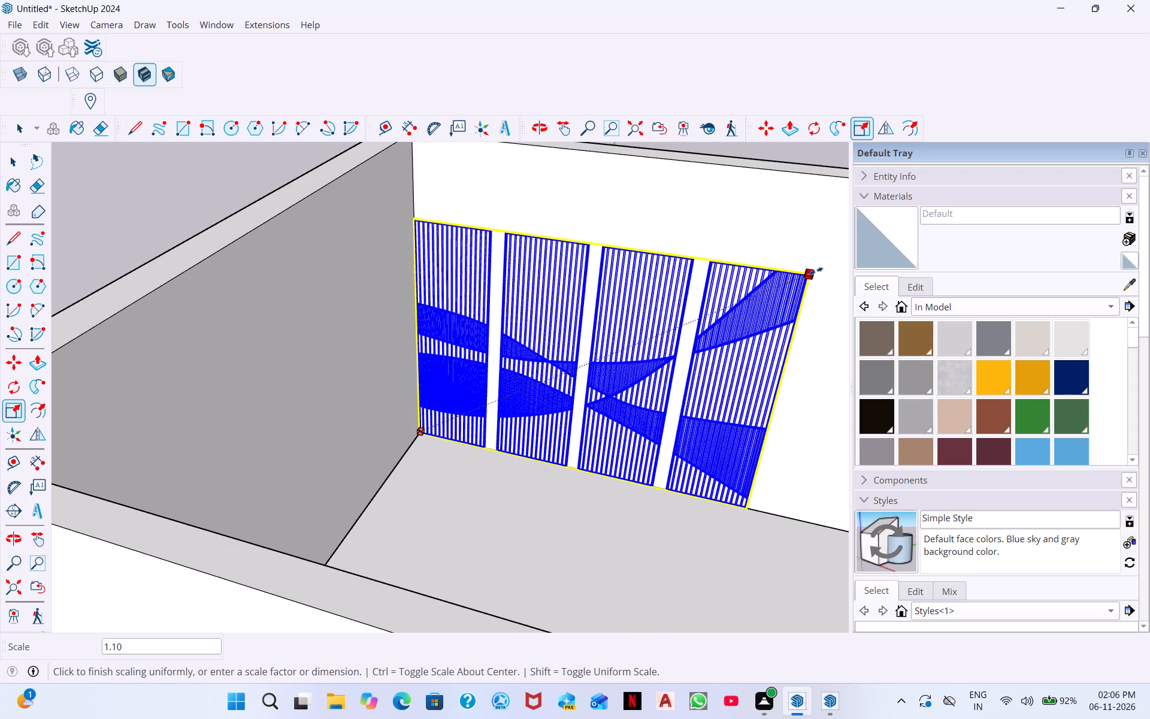
{"action": "scroll", "coordinate": [837, 262], "scroll_direction": "down", "scroll_amount": 2}
{"action": "middle_click_drag", "start_coordinate": [789, 251], "coordinate": [876, 225]}
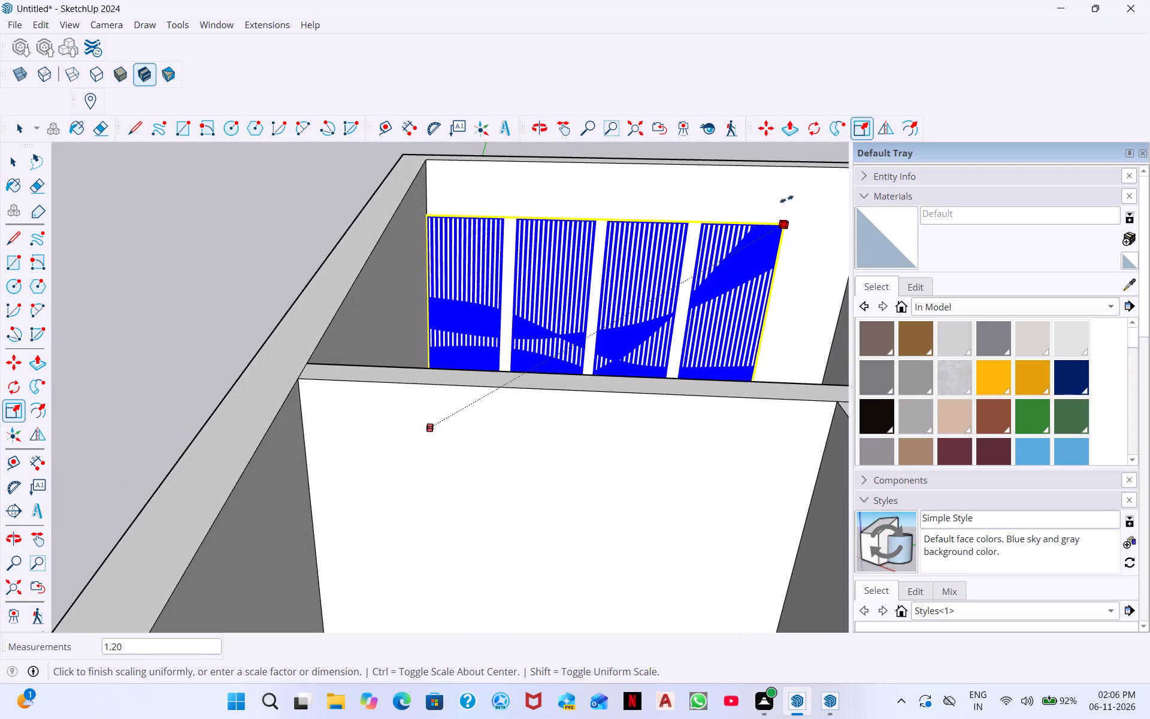
{"action": "middle_click_drag", "start_coordinate": [792, 198], "coordinate": [831, 179]}
{"action": "scroll", "coordinate": [792, 198], "scroll_direction": "down", "scroll_amount": 1}
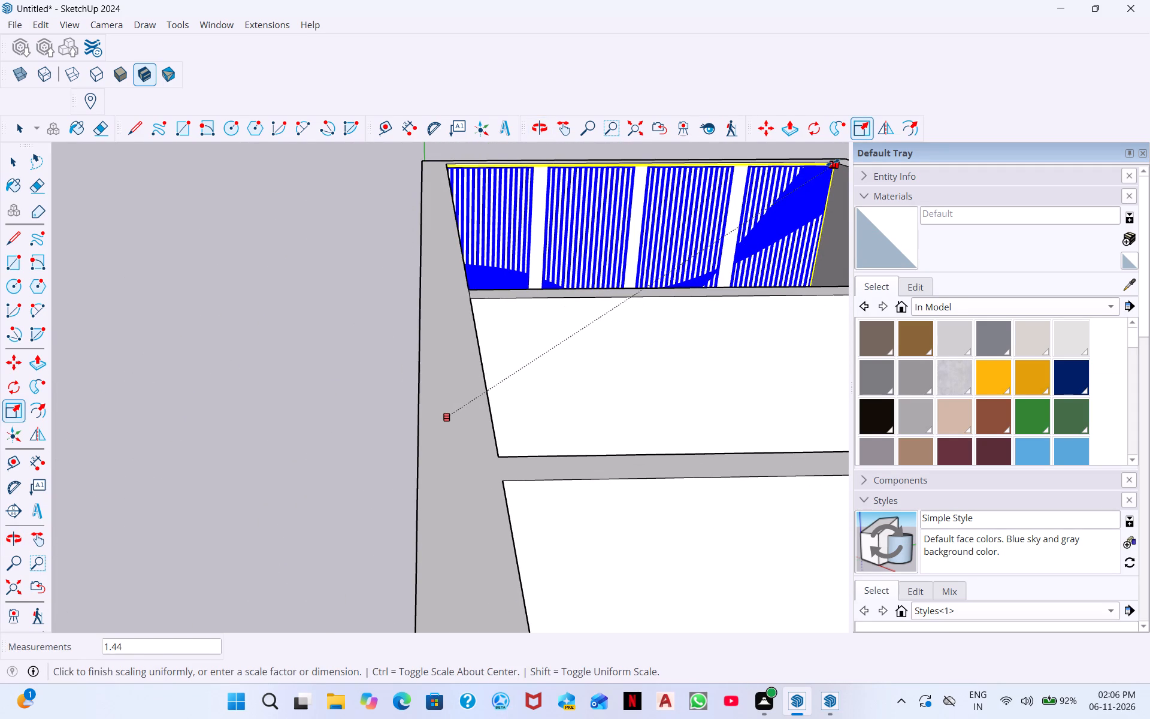
{"action": "left_click", "coordinate": [833, 162]}
{"action": "scroll", "coordinate": [613, 192], "scroll_direction": "down", "scroll_amount": 3}
{"action": "middle_click_drag", "start_coordinate": [686, 198], "coordinate": [522, 218]}
{"action": "left_click", "coordinate": [319, 195]}
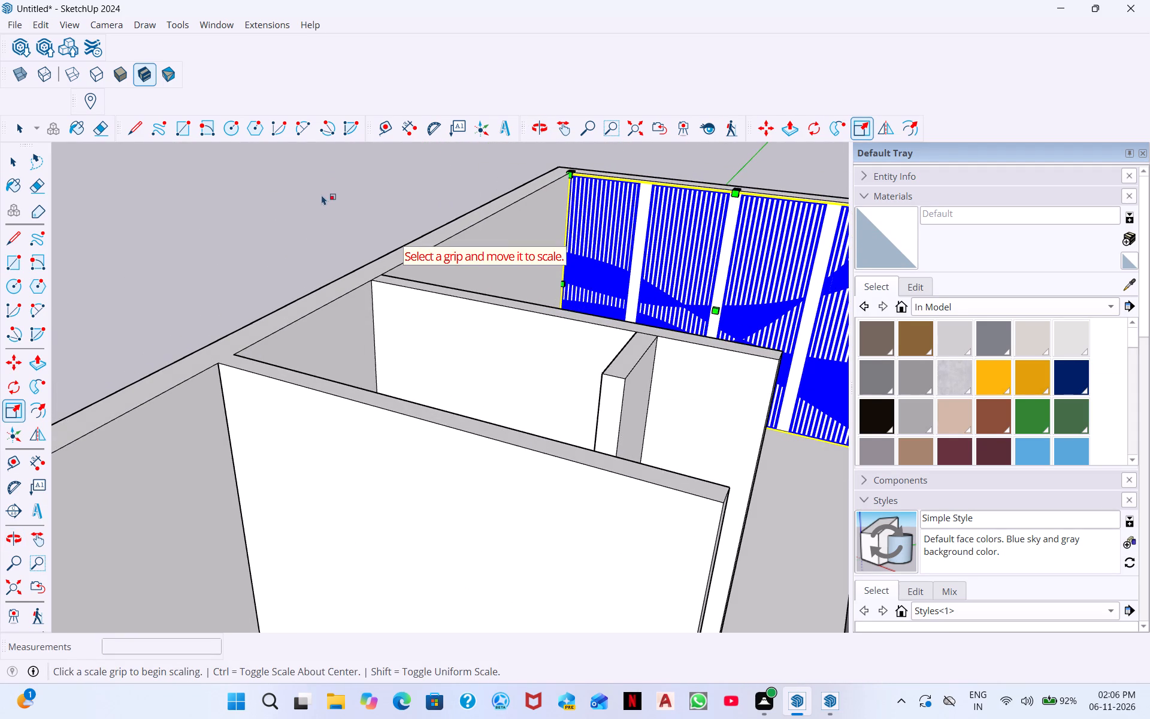
{"action": "key", "text": "space"}
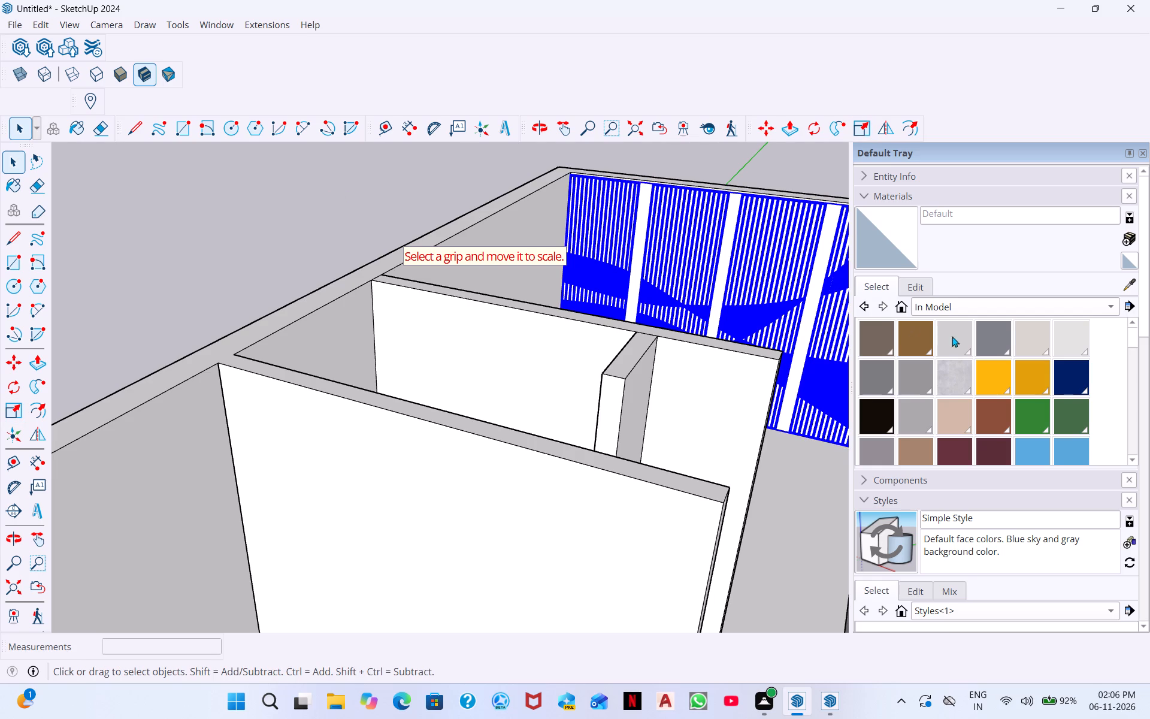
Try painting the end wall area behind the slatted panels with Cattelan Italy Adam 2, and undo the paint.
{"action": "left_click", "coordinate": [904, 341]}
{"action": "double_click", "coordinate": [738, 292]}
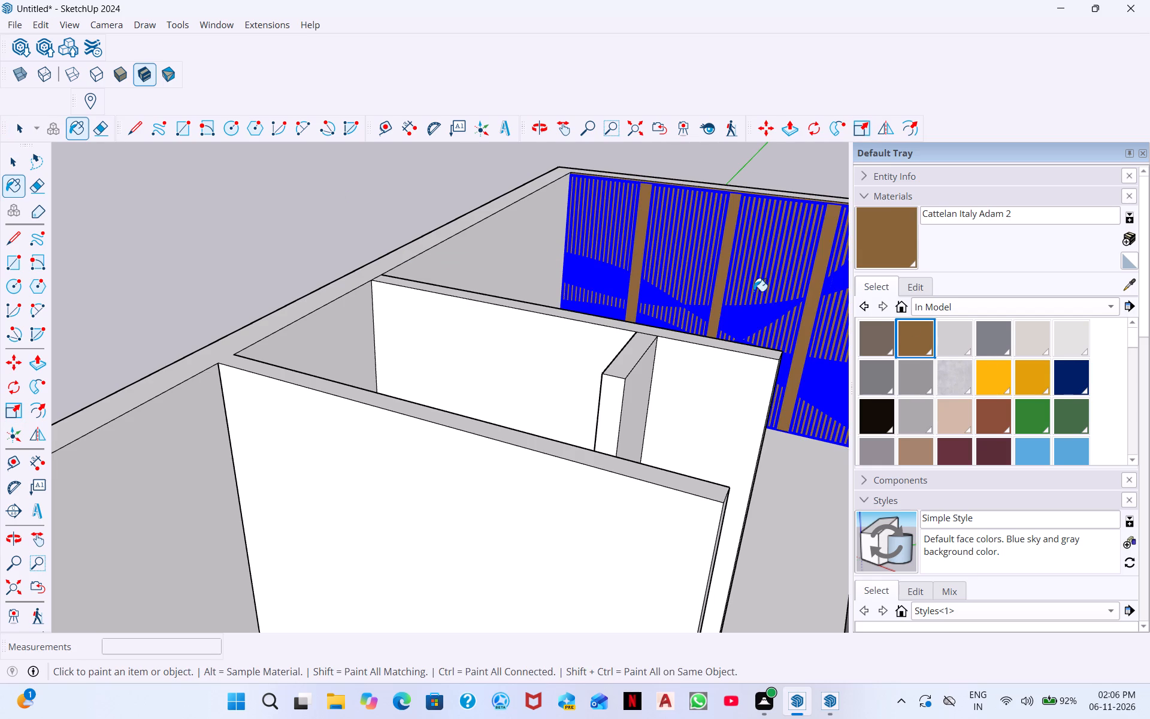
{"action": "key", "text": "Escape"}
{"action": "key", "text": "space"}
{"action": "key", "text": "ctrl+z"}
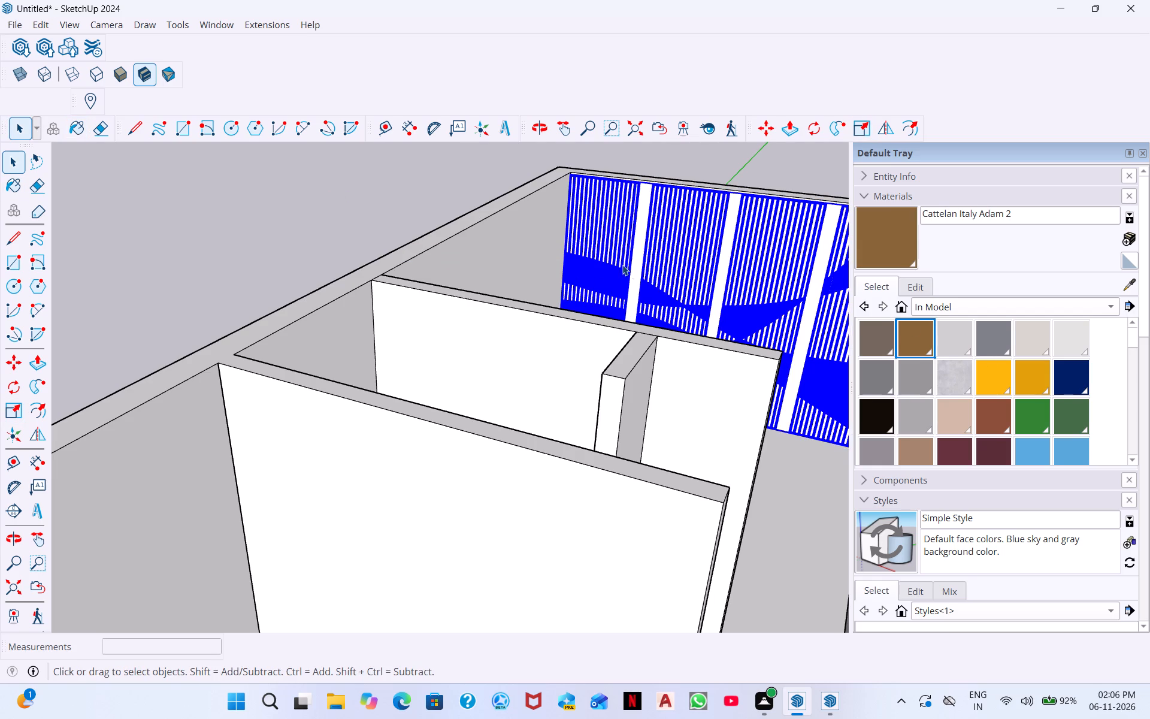
Examine how the enlarged slatted panels fit the end room's wall from several angles.
{"action": "middle_click_drag", "start_coordinate": [707, 272], "coordinate": [832, 284]}
{"action": "scroll", "coordinate": [815, 309], "scroll_direction": "down", "scroll_amount": 1}
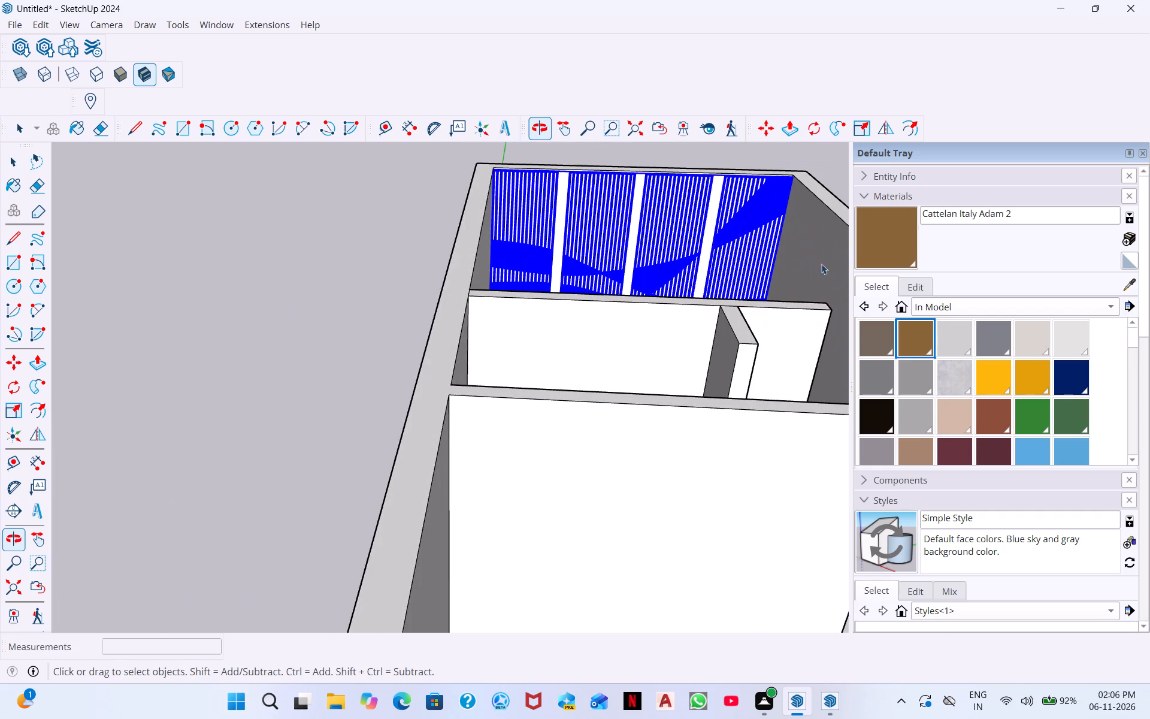
{"action": "middle_click_drag", "start_coordinate": [652, 234], "coordinate": [643, 199]}
{"action": "middle_click_drag", "start_coordinate": [667, 234], "coordinate": [653, 245]}
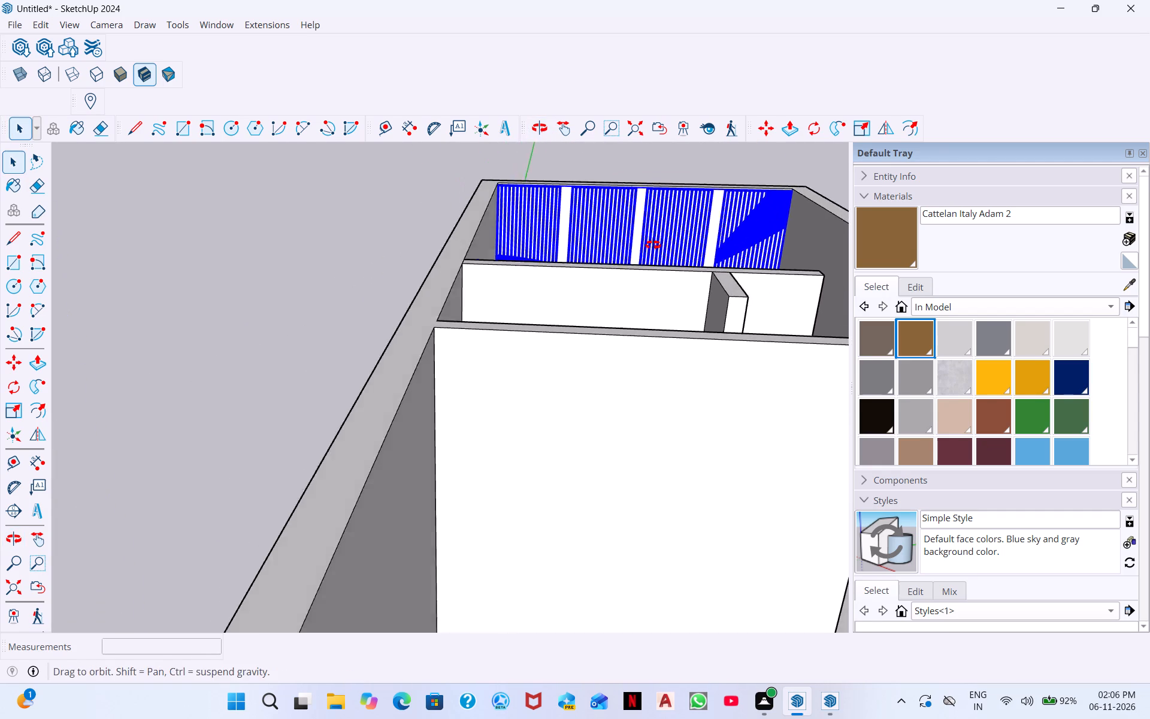
{"action": "middle_click_drag", "start_coordinate": [653, 245], "coordinate": [544, 261]}
{"action": "left_click", "coordinate": [385, 211]}
{"action": "scroll", "coordinate": [498, 231], "scroll_direction": "down", "scroll_amount": 1}
{"action": "middle_click_drag", "start_coordinate": [723, 243], "coordinate": [793, 242]}
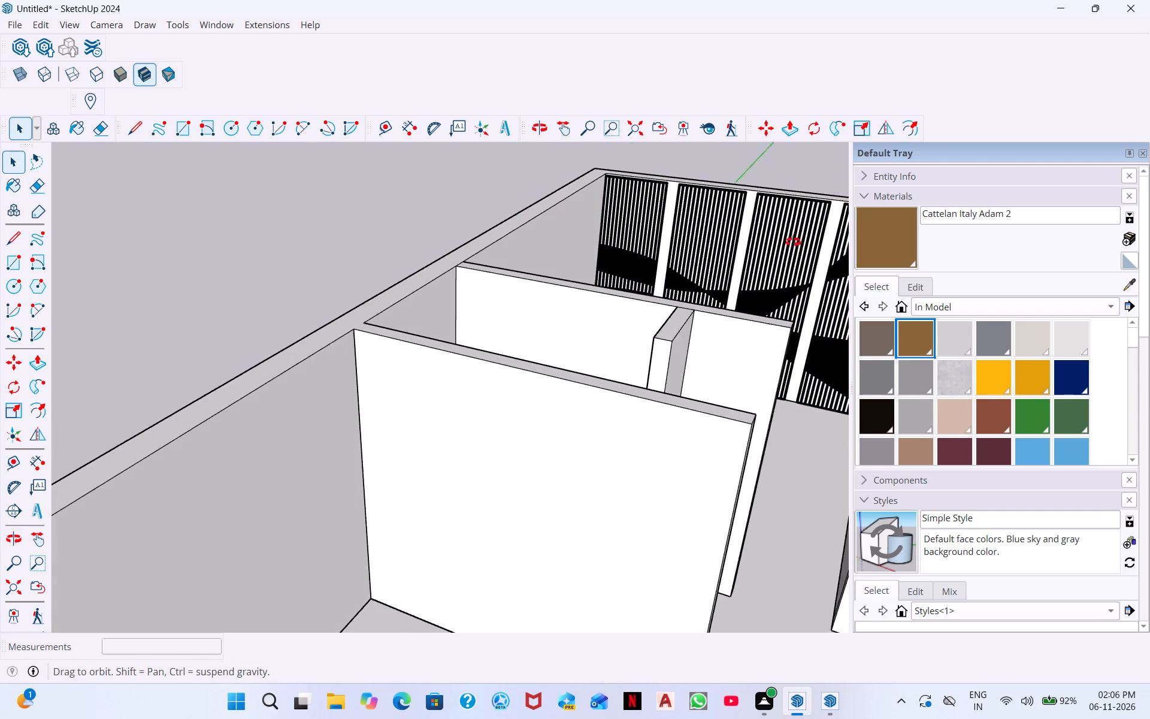
{"action": "middle_click_drag", "start_coordinate": [793, 242], "coordinate": [789, 237]}
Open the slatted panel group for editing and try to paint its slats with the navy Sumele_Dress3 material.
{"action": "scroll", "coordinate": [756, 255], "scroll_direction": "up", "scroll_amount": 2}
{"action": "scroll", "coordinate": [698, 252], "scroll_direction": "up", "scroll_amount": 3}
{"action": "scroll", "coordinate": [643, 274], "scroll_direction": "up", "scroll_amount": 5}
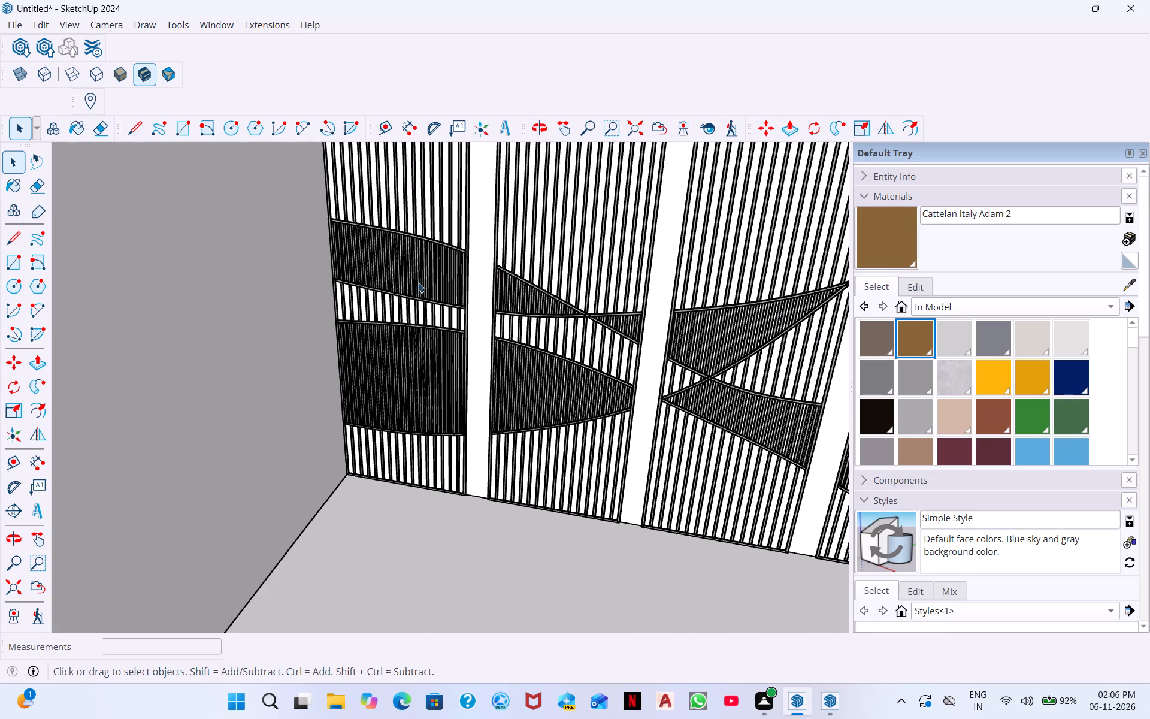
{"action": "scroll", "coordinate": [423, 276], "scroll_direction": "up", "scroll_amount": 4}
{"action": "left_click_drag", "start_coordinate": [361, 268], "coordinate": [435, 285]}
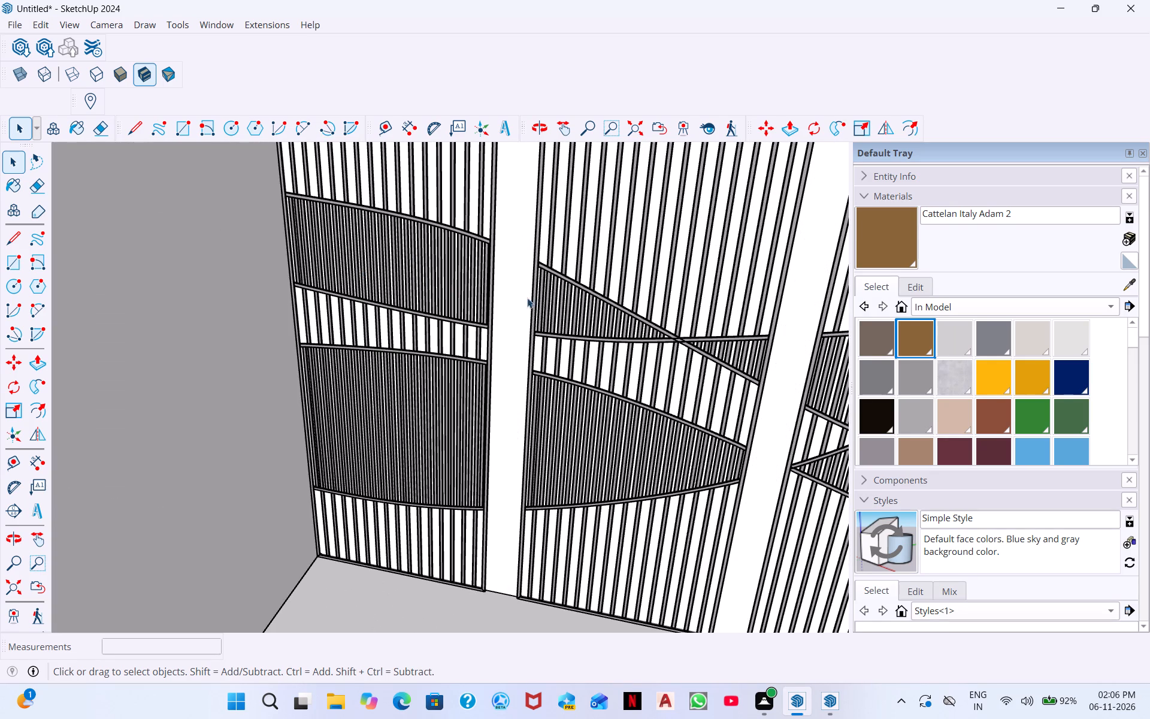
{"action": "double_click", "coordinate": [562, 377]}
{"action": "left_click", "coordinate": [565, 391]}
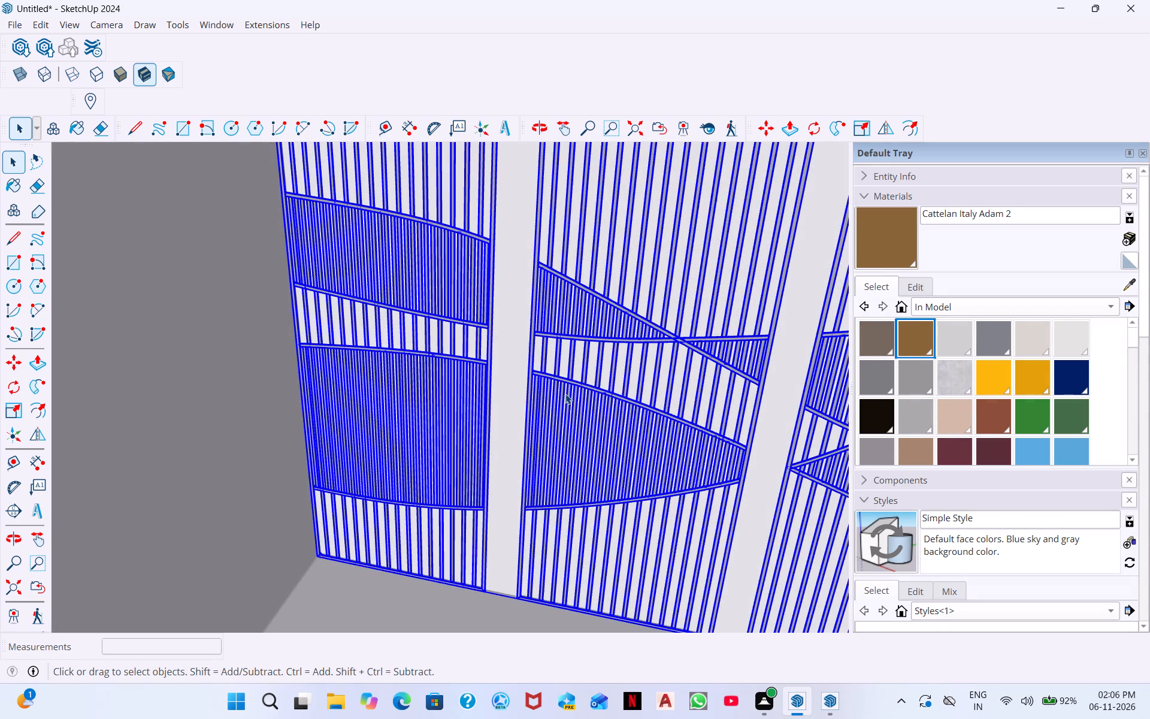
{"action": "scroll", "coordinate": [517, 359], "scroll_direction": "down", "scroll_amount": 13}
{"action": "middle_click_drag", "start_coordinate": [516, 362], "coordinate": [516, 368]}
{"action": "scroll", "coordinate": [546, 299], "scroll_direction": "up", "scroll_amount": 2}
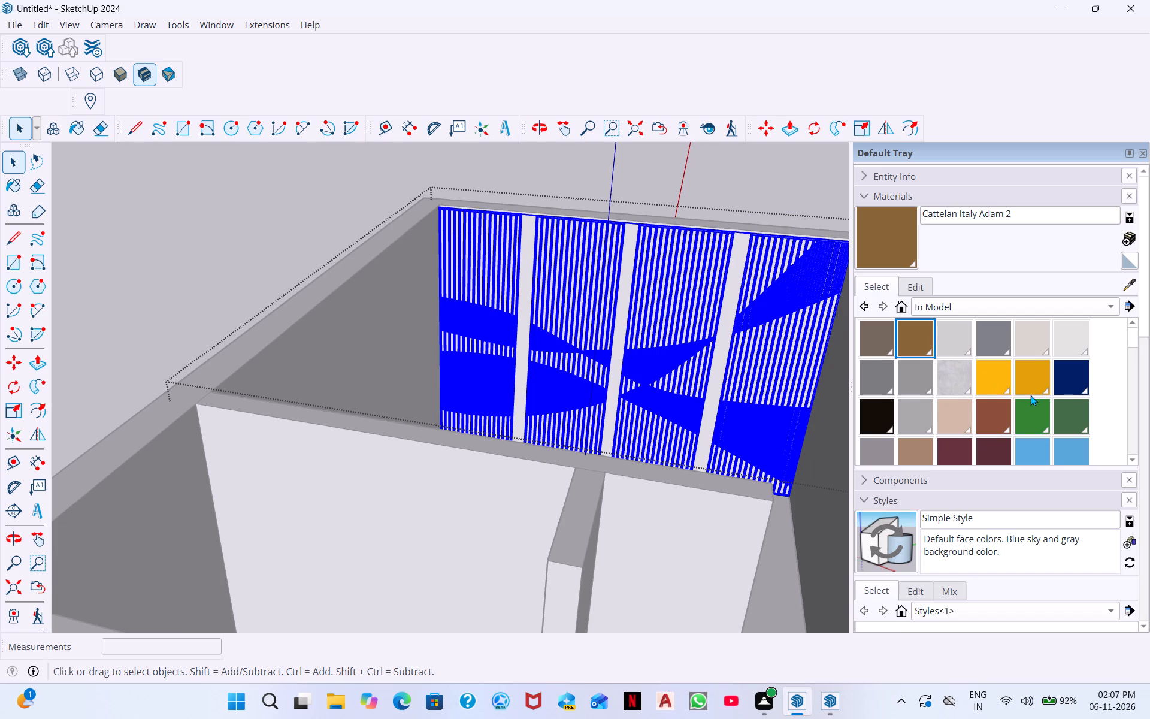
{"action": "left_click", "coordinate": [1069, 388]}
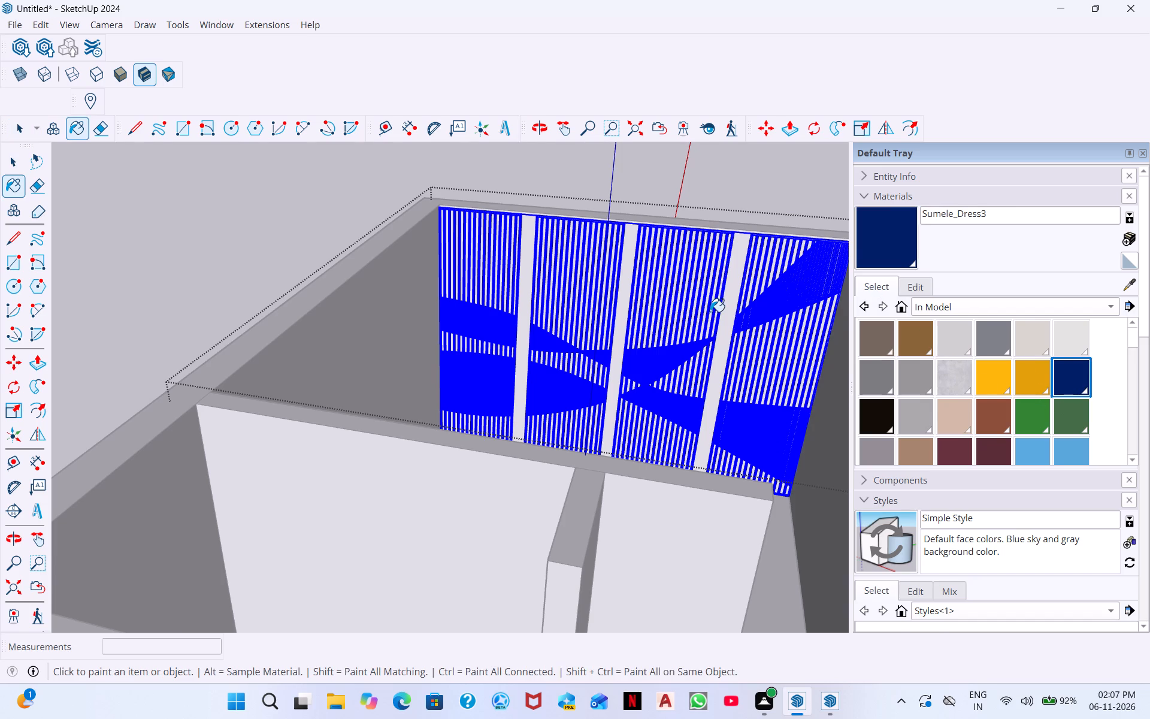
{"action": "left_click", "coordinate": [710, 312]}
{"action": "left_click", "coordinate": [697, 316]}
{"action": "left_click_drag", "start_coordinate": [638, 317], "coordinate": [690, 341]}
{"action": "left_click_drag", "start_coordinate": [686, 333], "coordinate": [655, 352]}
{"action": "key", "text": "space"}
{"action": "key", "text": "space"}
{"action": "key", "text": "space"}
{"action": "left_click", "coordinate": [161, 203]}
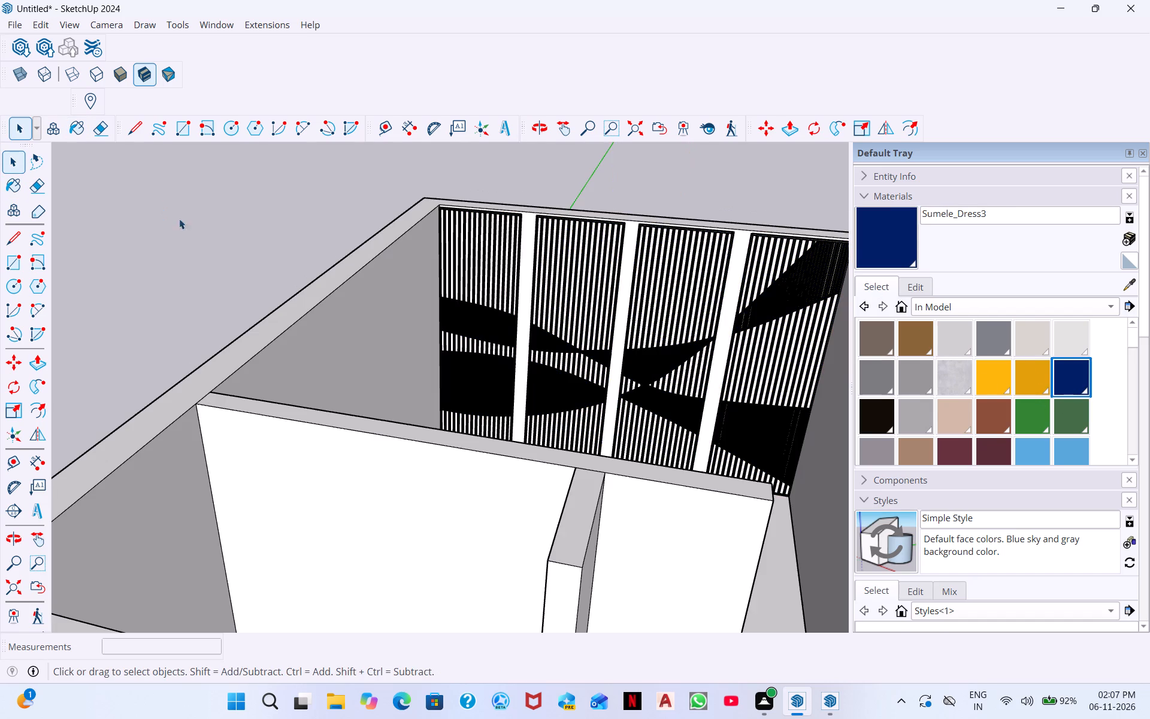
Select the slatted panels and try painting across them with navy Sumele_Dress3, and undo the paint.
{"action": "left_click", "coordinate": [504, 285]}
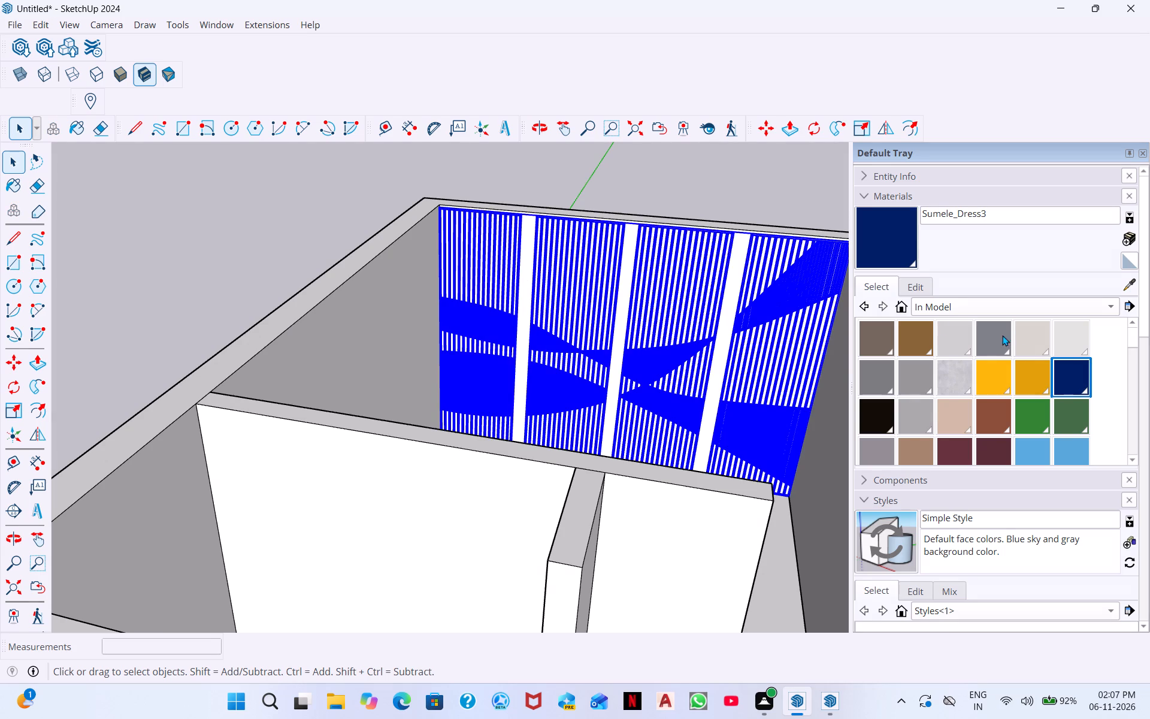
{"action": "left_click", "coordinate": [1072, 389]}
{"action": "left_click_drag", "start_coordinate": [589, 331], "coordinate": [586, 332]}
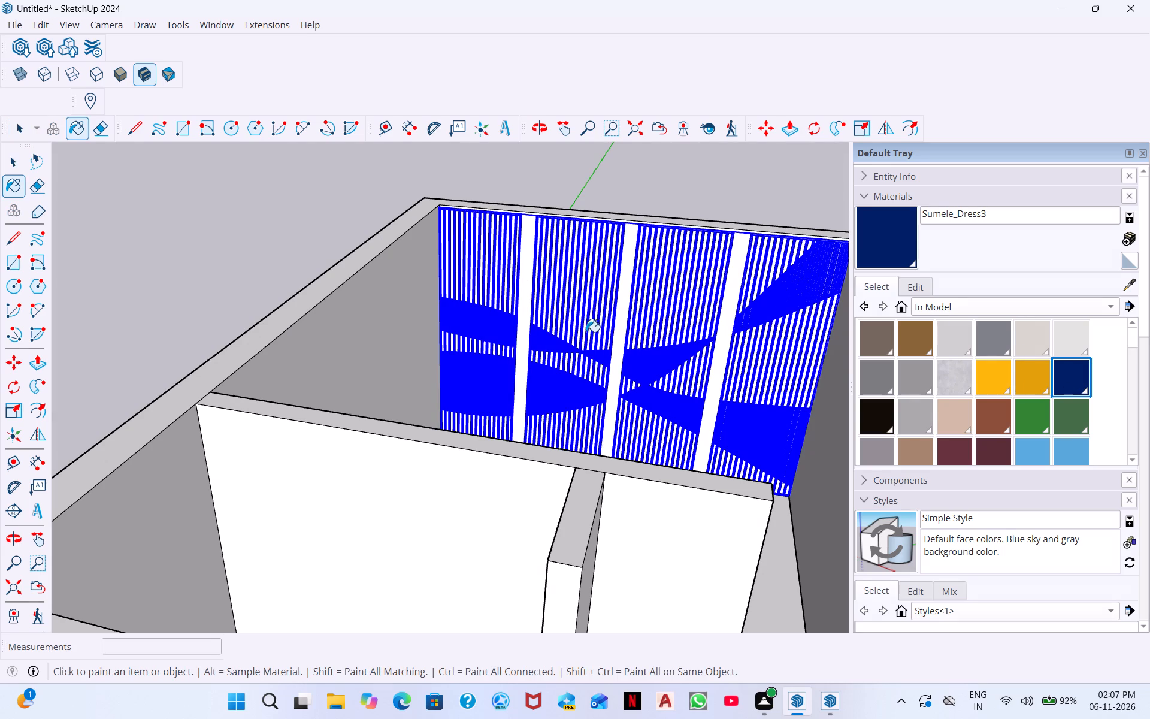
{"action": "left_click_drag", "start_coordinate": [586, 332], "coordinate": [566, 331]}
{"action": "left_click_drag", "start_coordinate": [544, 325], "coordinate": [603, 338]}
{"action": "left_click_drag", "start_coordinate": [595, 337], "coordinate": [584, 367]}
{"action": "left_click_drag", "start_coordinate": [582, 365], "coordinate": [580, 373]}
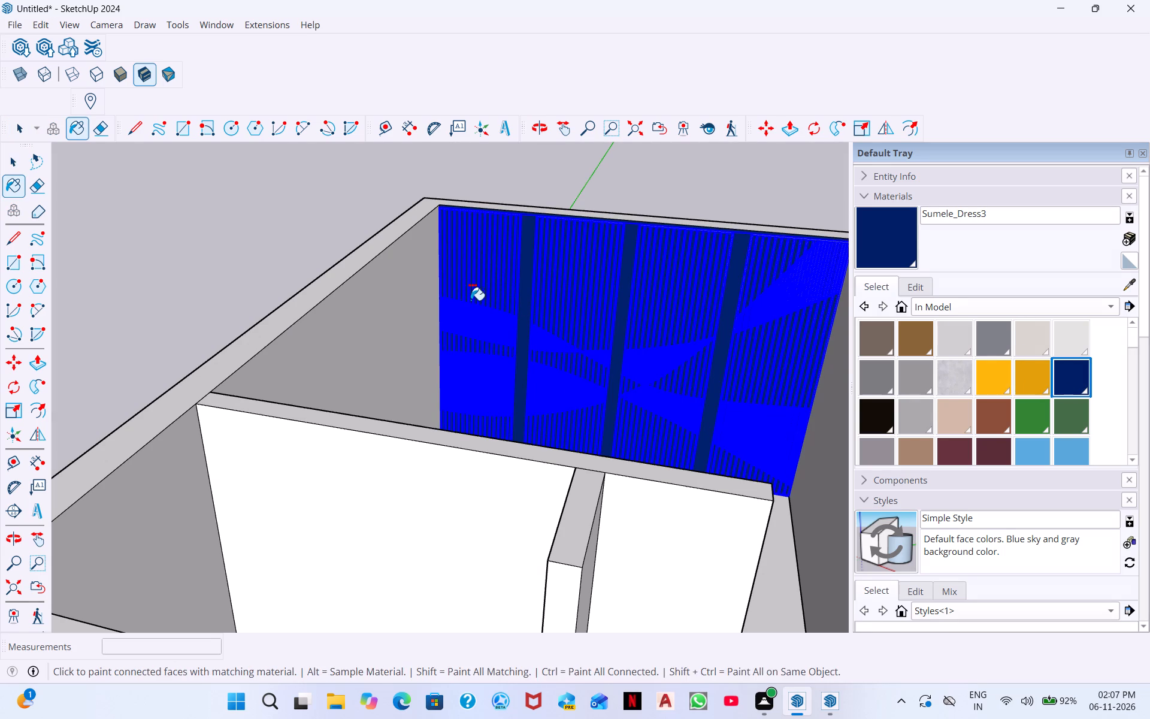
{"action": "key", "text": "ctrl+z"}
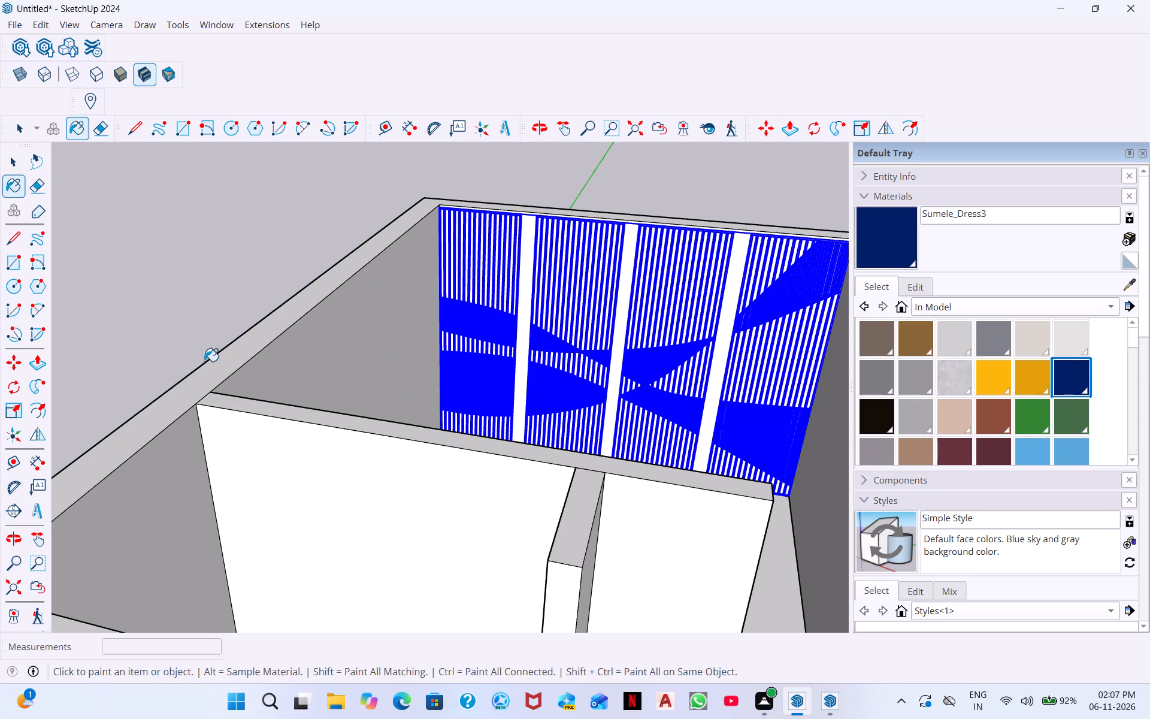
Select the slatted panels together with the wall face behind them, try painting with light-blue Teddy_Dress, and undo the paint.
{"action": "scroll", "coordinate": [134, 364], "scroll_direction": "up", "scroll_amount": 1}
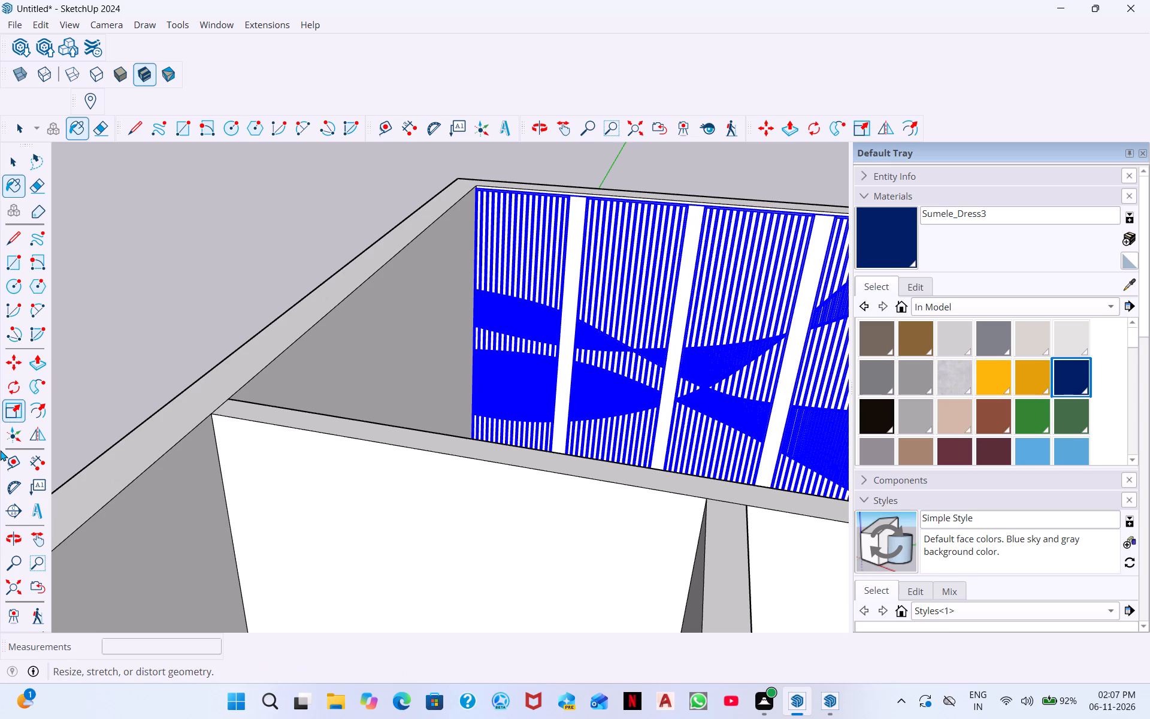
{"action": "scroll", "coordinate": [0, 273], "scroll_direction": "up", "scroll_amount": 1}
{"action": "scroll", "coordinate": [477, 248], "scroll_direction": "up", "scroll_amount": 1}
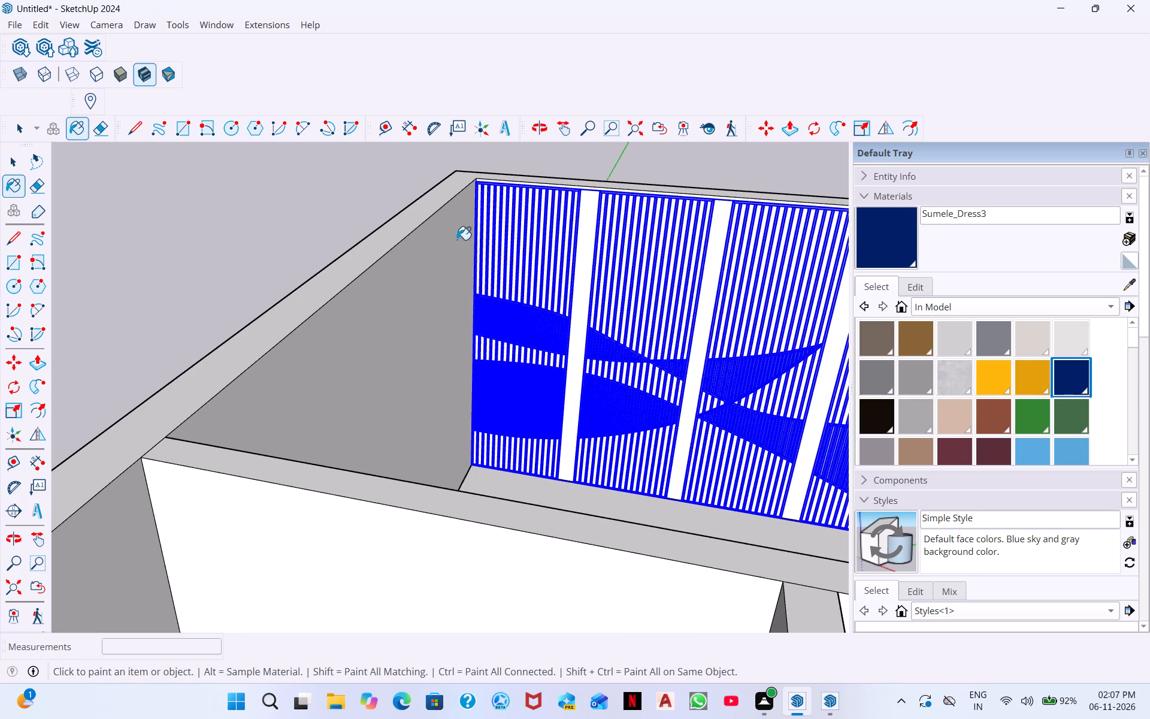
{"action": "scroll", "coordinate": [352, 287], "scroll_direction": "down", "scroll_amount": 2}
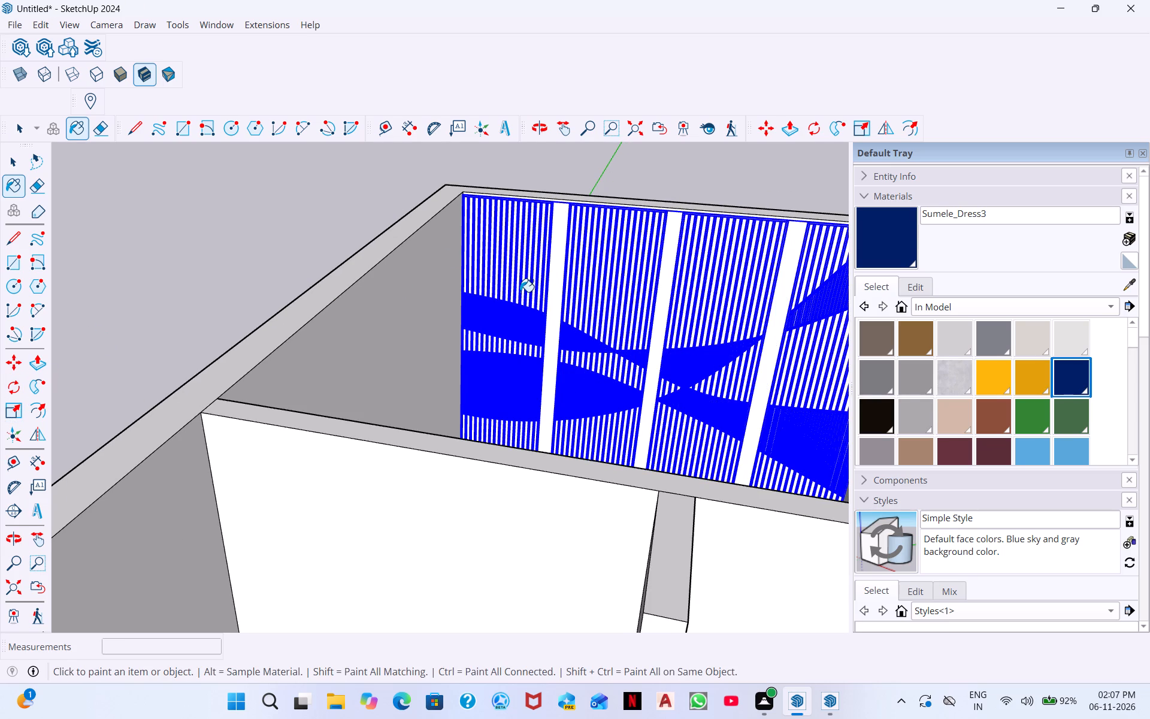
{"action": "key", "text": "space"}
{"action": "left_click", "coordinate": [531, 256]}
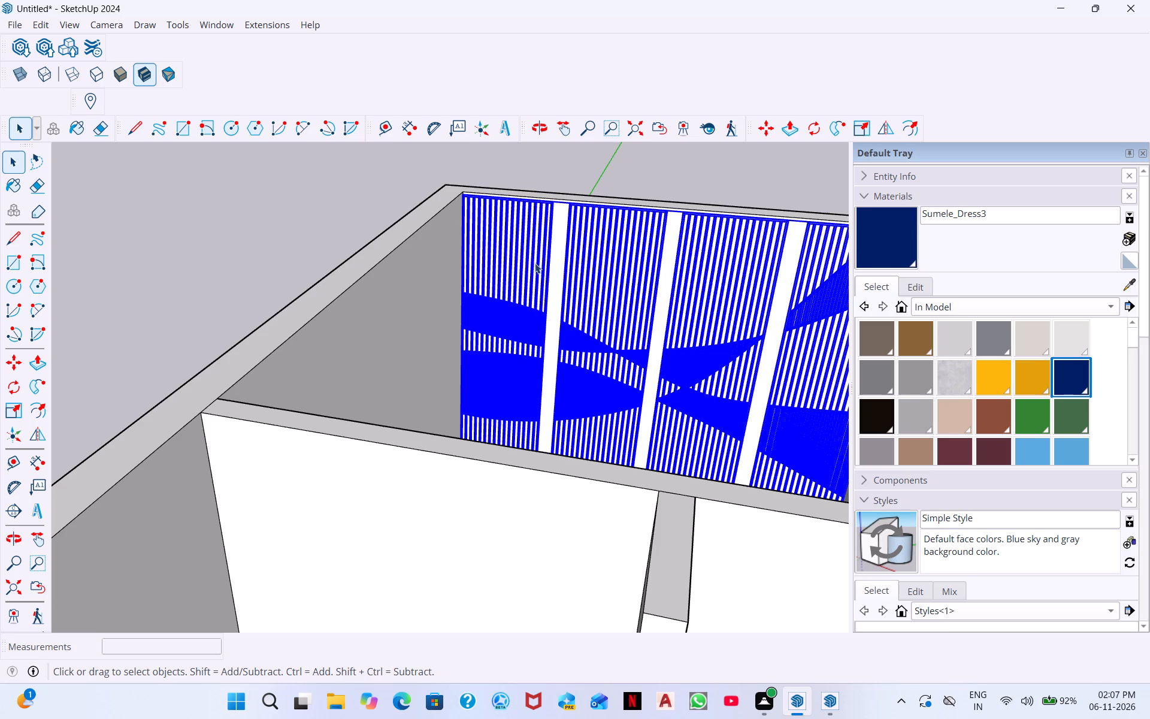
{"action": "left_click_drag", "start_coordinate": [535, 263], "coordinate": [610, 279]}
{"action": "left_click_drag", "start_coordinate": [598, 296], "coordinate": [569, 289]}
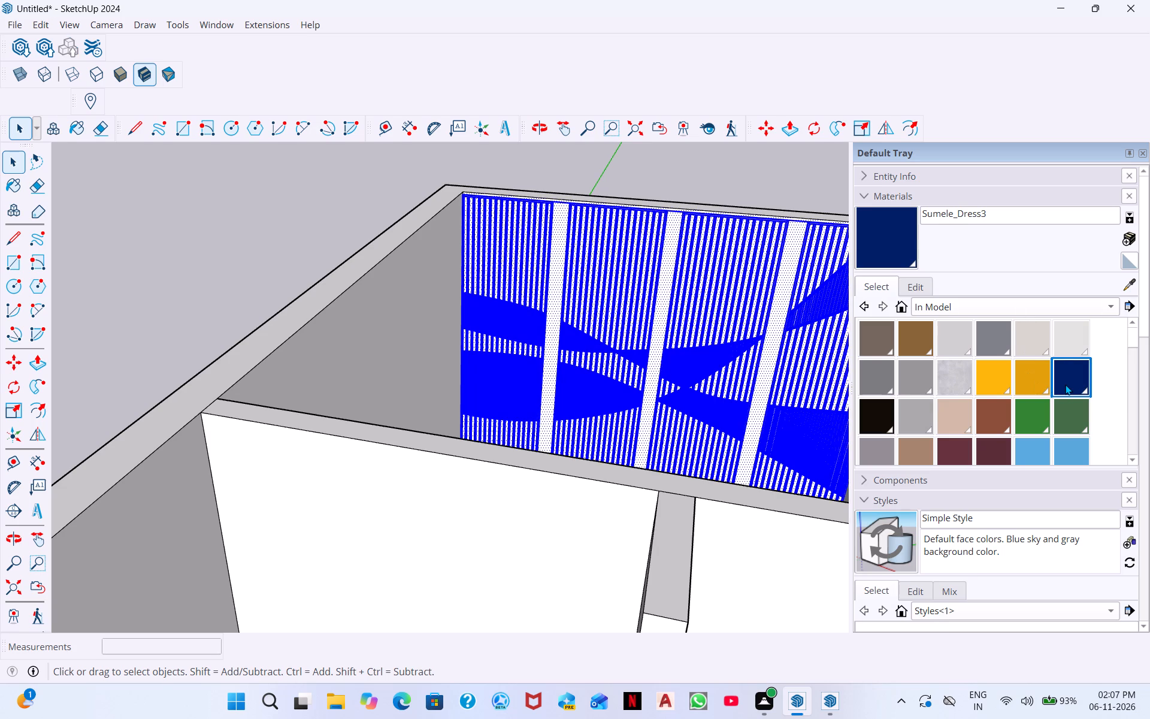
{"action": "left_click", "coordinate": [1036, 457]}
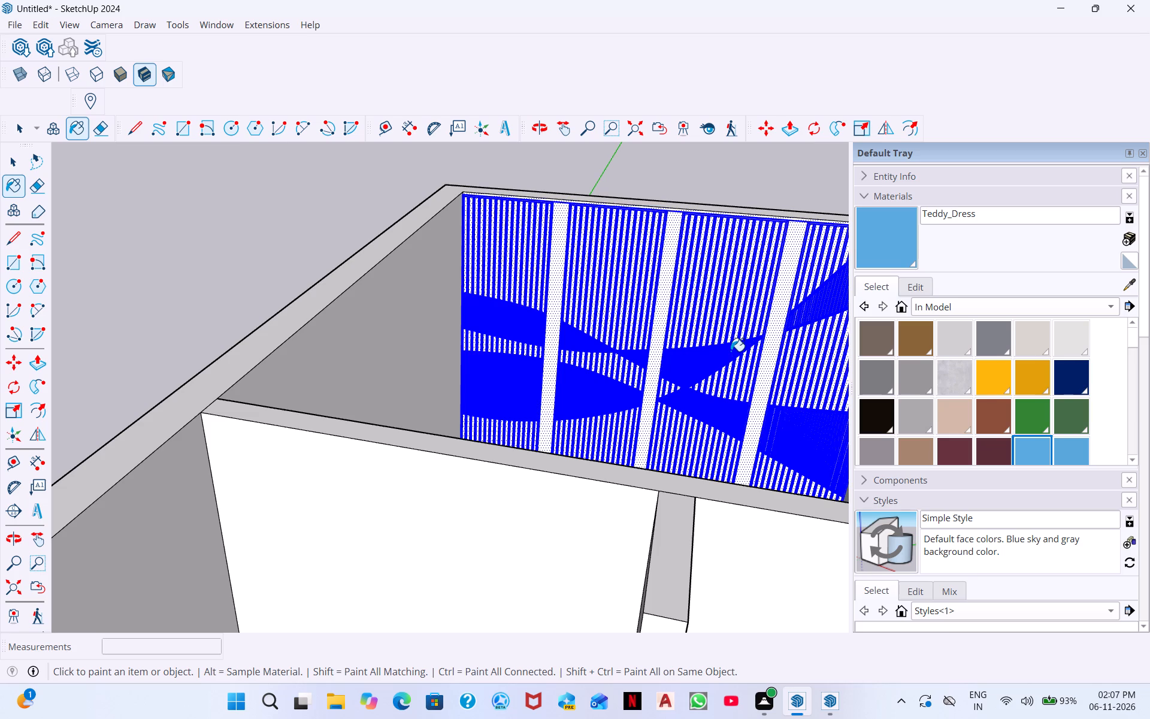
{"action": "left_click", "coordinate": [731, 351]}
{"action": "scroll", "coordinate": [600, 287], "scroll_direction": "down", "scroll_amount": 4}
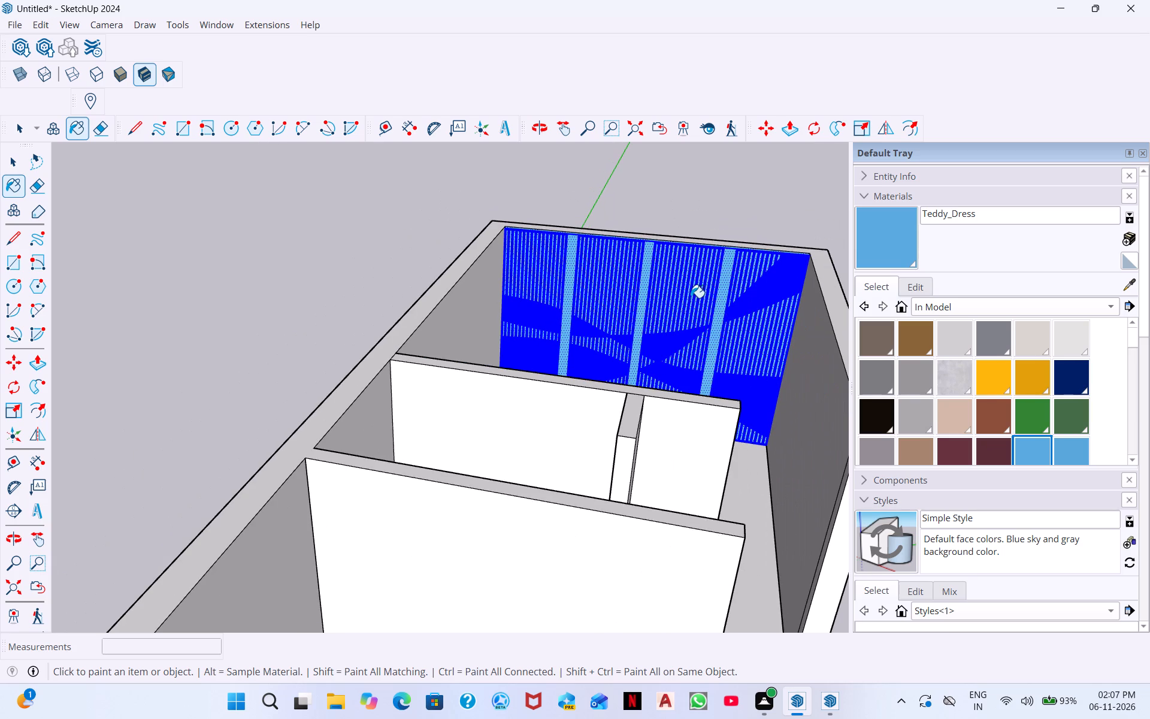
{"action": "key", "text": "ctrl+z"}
Paint the end wall face between the slats with the light-blue Teddy_Dress material.
{"action": "scroll", "coordinate": [671, 309], "scroll_direction": "up", "scroll_amount": 2}
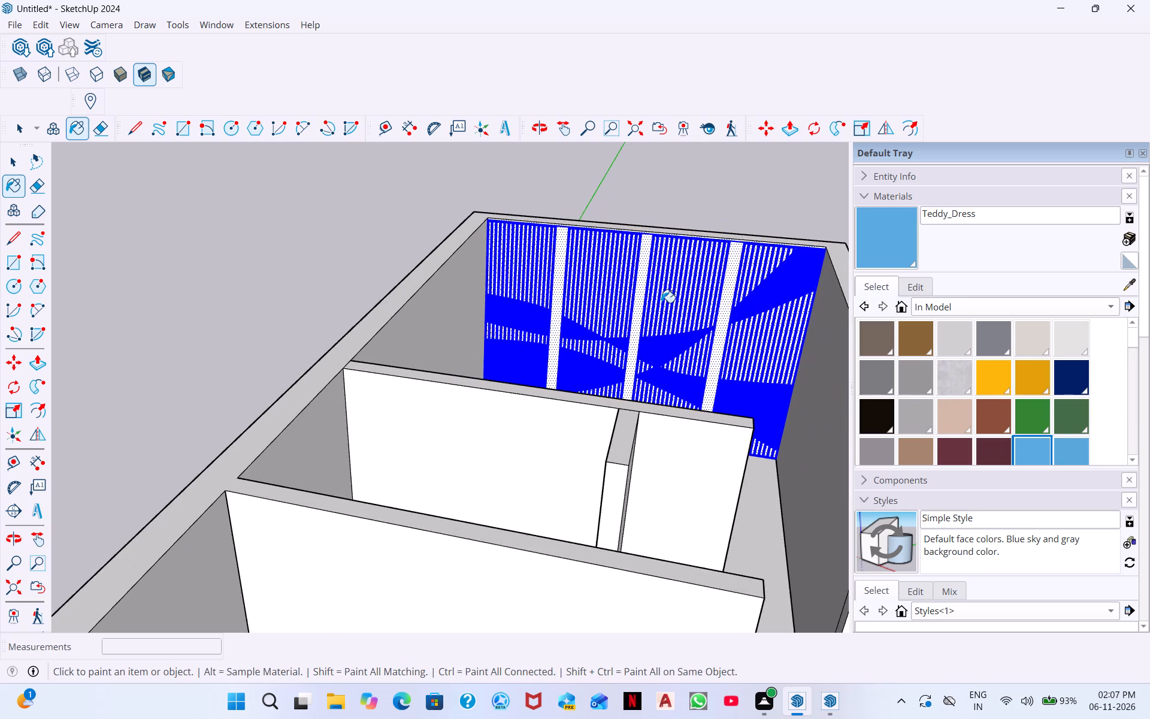
{"action": "scroll", "coordinate": [661, 303], "scroll_direction": "up", "scroll_amount": 5}
{"action": "scroll", "coordinate": [528, 247], "scroll_direction": "up", "scroll_amount": 11}
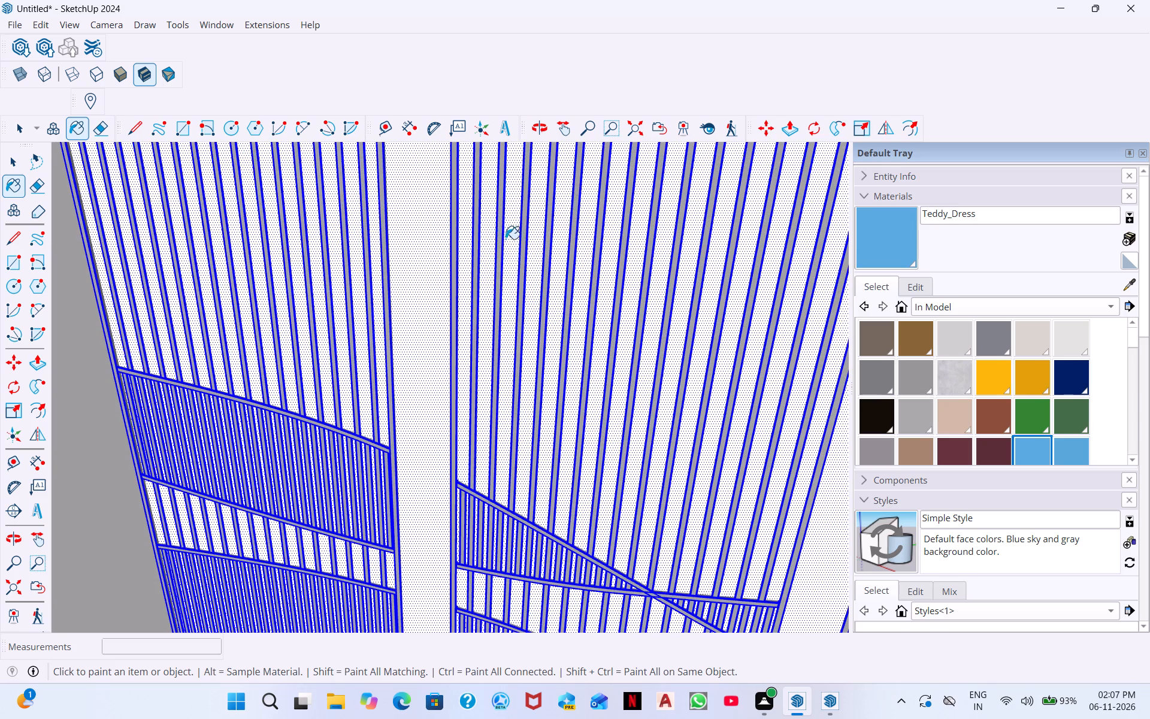
{"action": "left_click", "coordinate": [498, 268]}
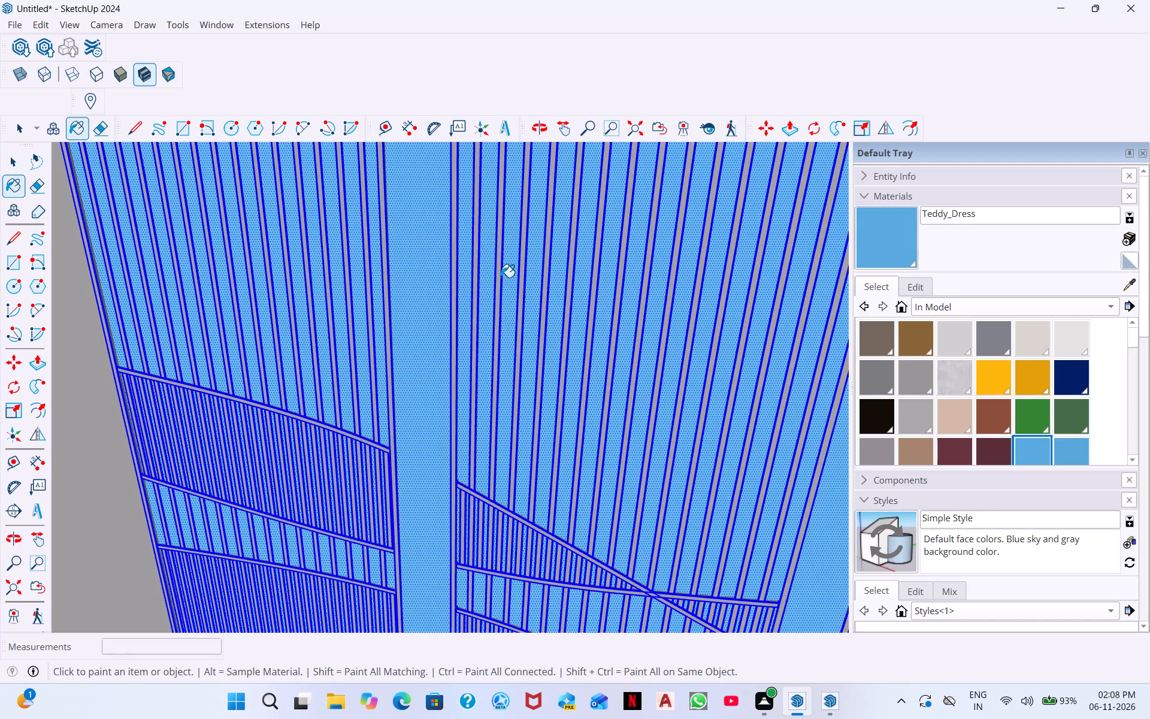
Undo the light-blue Teddy_Dress paint on the end wall, clear the selection and leave the open geometry.
{"action": "key", "text": "ctrl+z"}
{"action": "key", "text": "ctrl+z"}
{"action": "scroll", "coordinate": [517, 407], "scroll_direction": "up", "scroll_amount": 5}
{"action": "scroll", "coordinate": [445, 412], "scroll_direction": "up", "scroll_amount": 6}
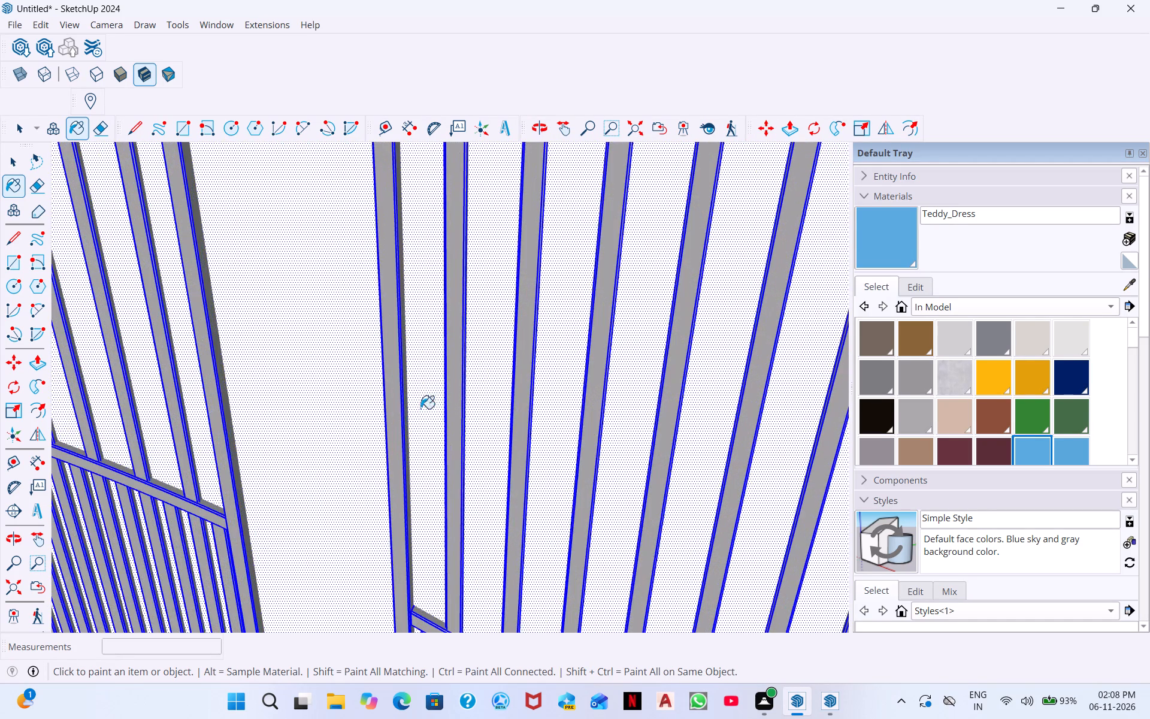
{"action": "key", "text": "space"}
{"action": "key", "text": "space"}
{"action": "key", "text": "space"}
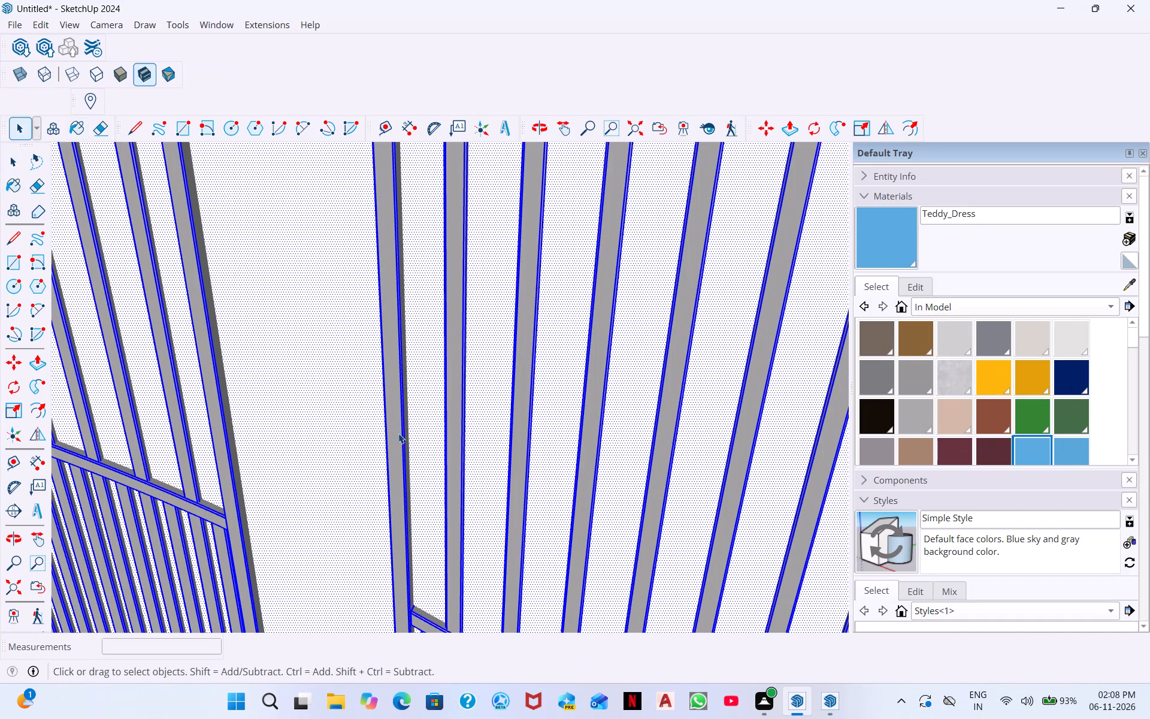
{"action": "key", "text": "space"}
{"action": "key", "text": "Escape"}
{"action": "scroll", "coordinate": [328, 432], "scroll_direction": "down", "scroll_amount": 11}
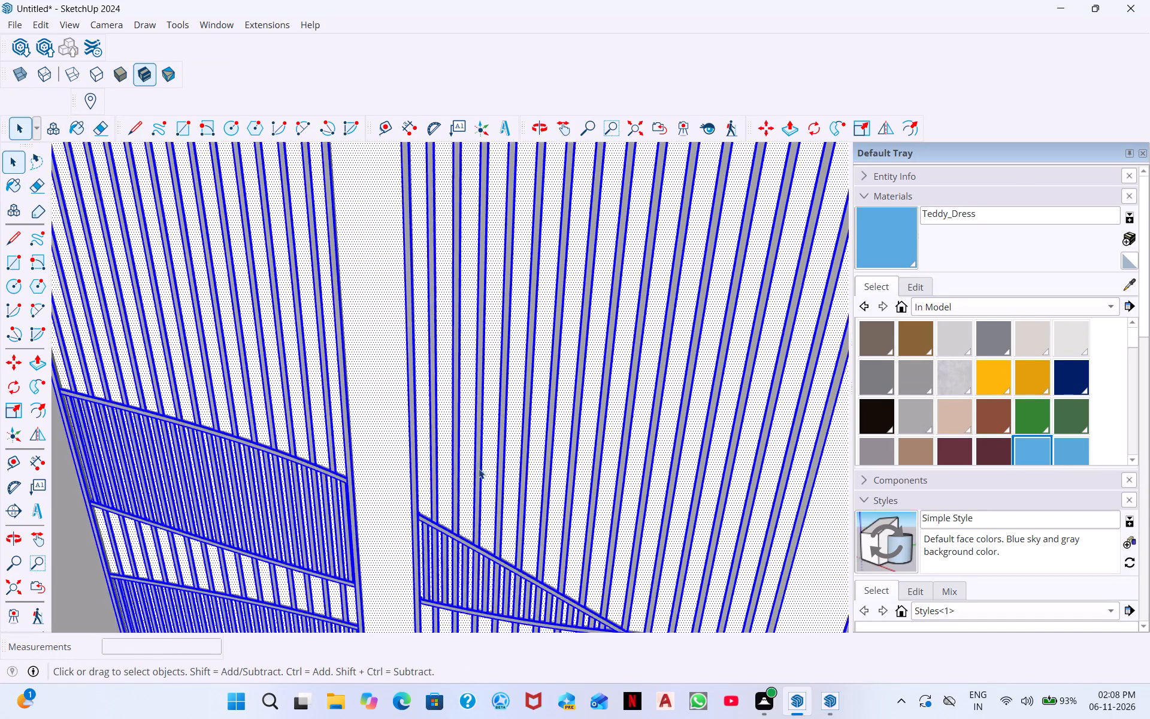
{"action": "scroll", "coordinate": [479, 469], "scroll_direction": "down", "scroll_amount": 14}
{"action": "scroll", "coordinate": [509, 430], "scroll_direction": "up", "scroll_amount": 3}
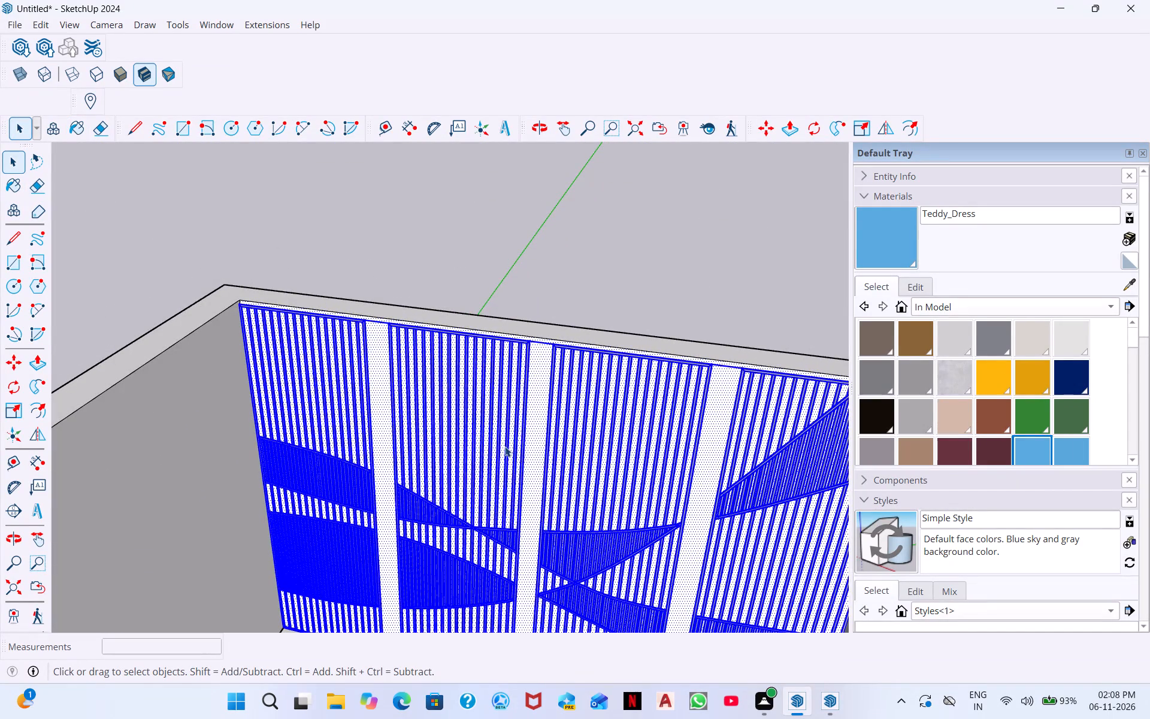
{"action": "left_click", "coordinate": [505, 446]}
{"action": "key", "text": "Escape"}
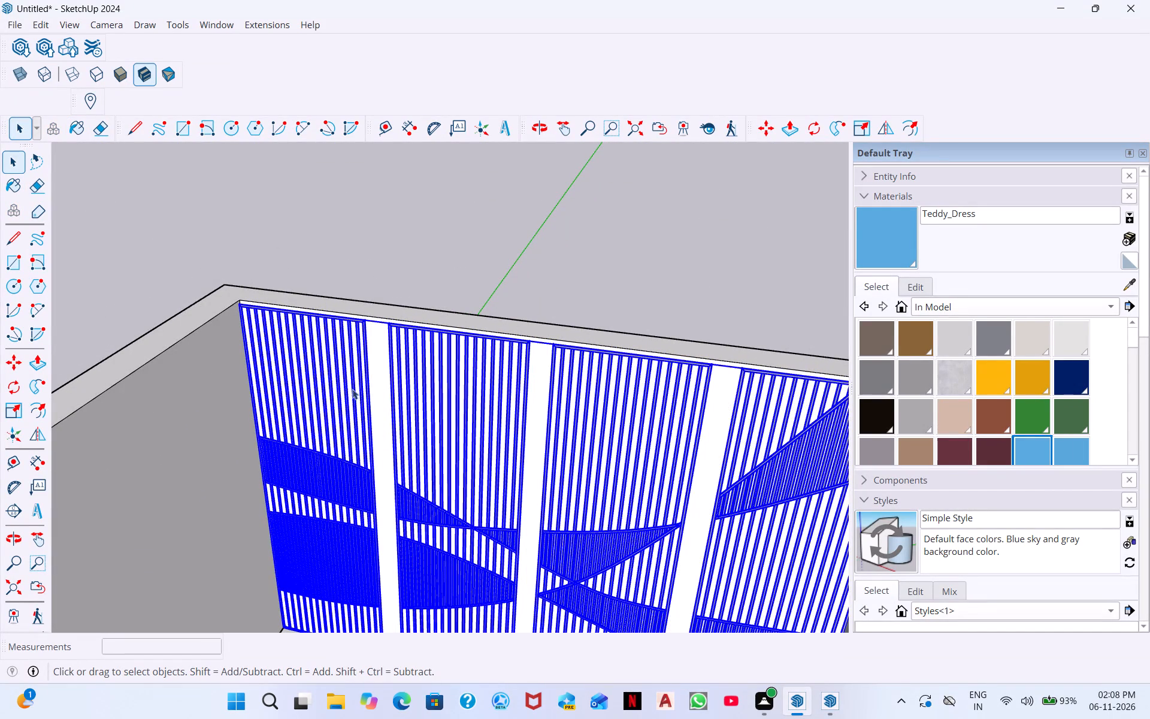
Select the slatted panels by their top corner and move them about 3' 11 1/2" off the end wall's inner face.
{"action": "scroll", "coordinate": [261, 314], "scroll_direction": "up", "scroll_amount": 11}
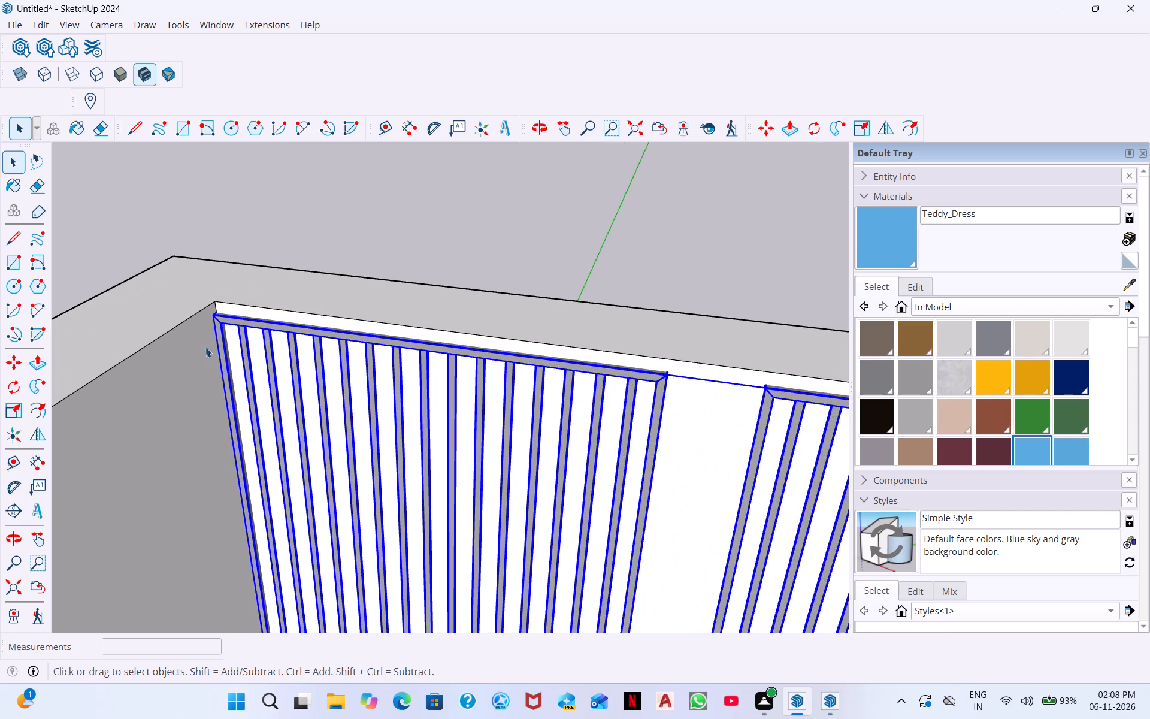
{"action": "left_click", "coordinate": [220, 321]}
{"action": "key", "text": "ctrl+z"}
{"action": "left_click", "coordinate": [331, 368]}
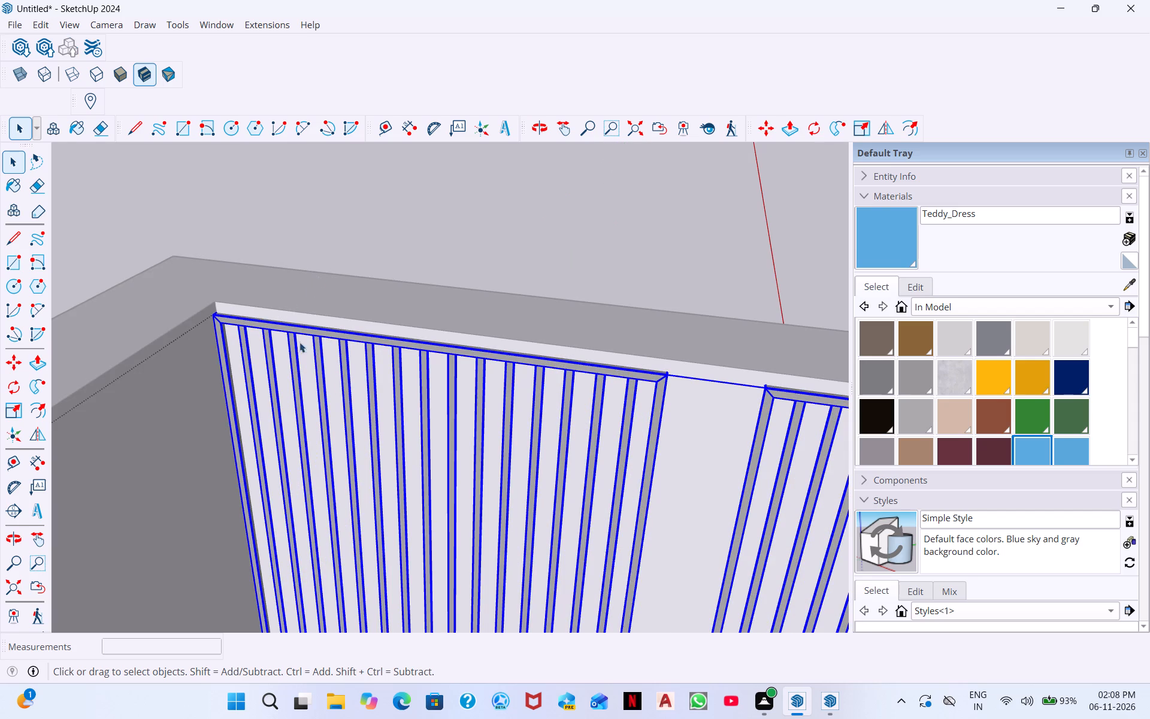
{"action": "left_click_drag", "start_coordinate": [223, 319], "coordinate": [235, 280]}
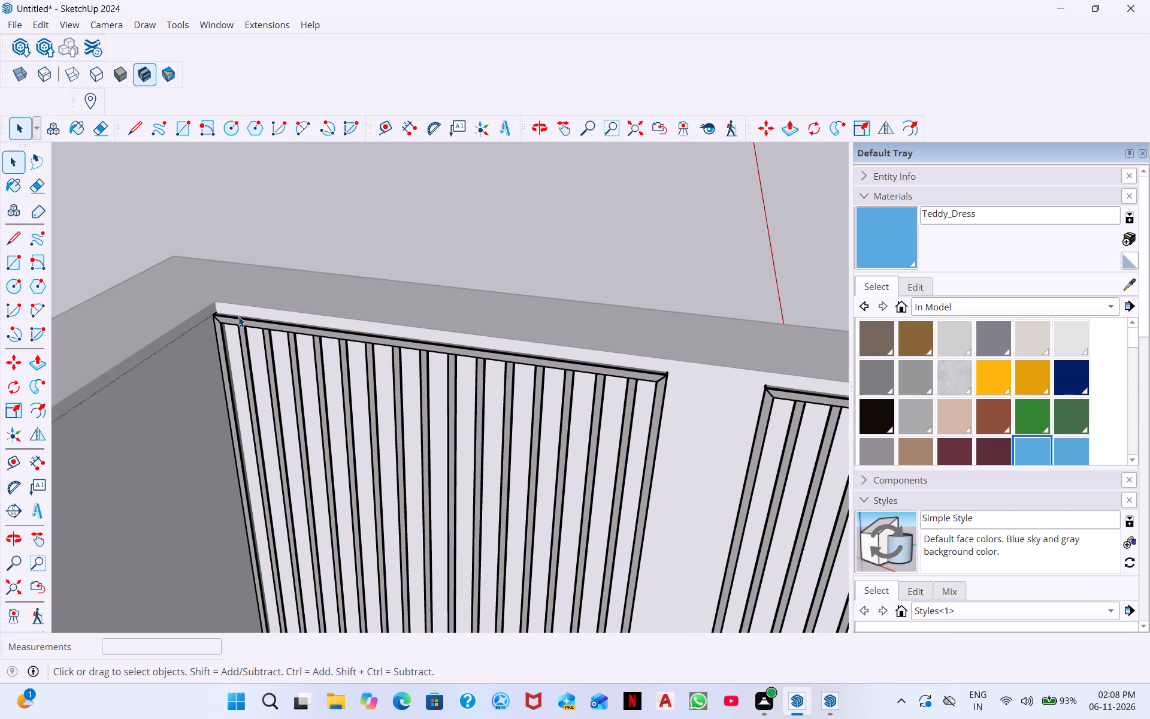
{"action": "left_click", "coordinate": [238, 316]}
{"action": "left_click", "coordinate": [765, 125]}
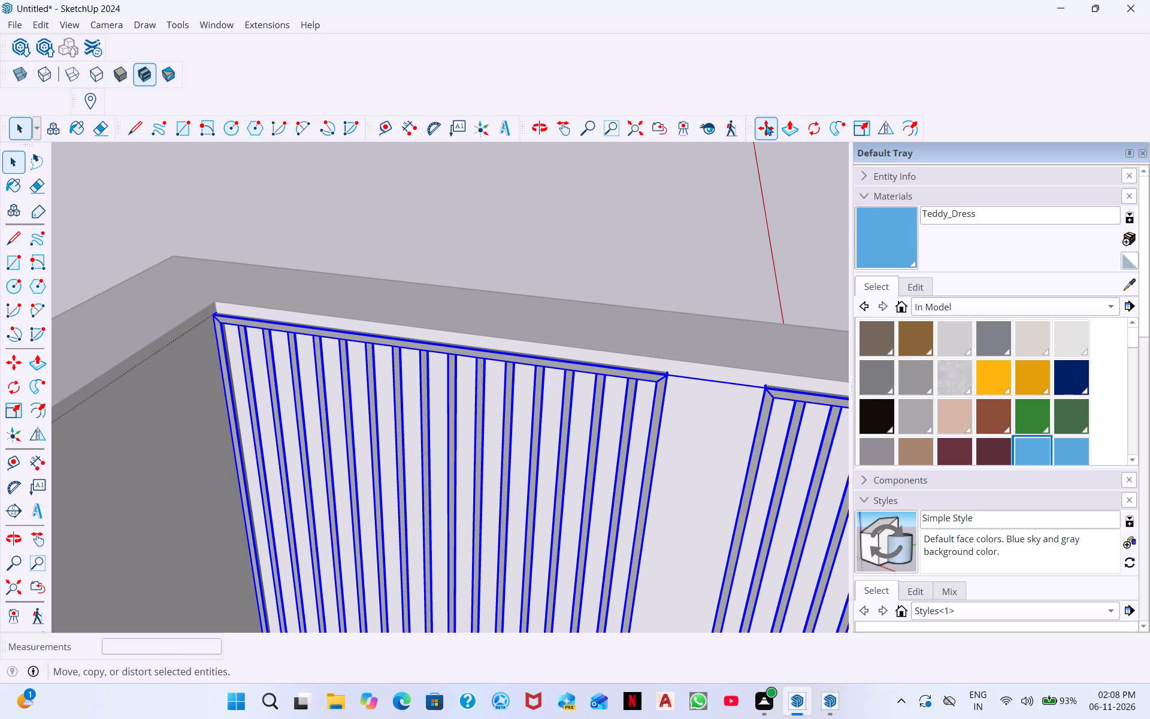
{"action": "left_click", "coordinate": [220, 316]}
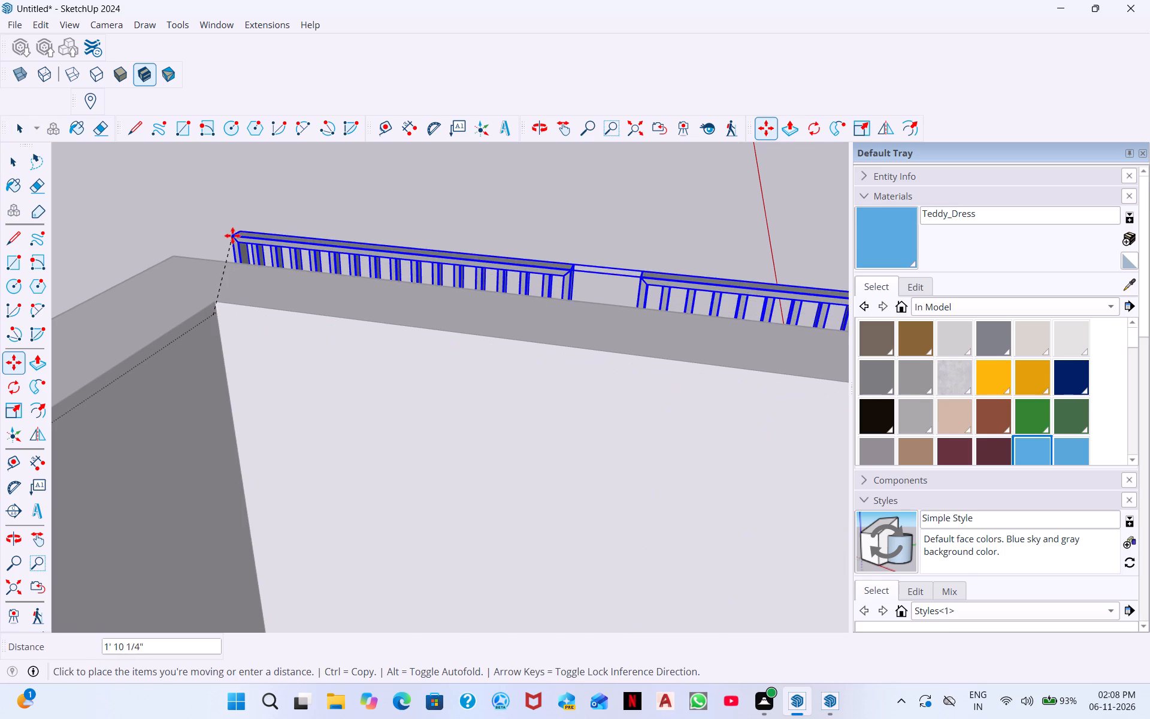
{"action": "left_click", "coordinate": [448, 188]}
Examine where the moved slatted panels sit relative to the outside of the end wall and the house.
{"action": "middle_click_drag", "start_coordinate": [807, 292], "coordinate": [748, 313]}
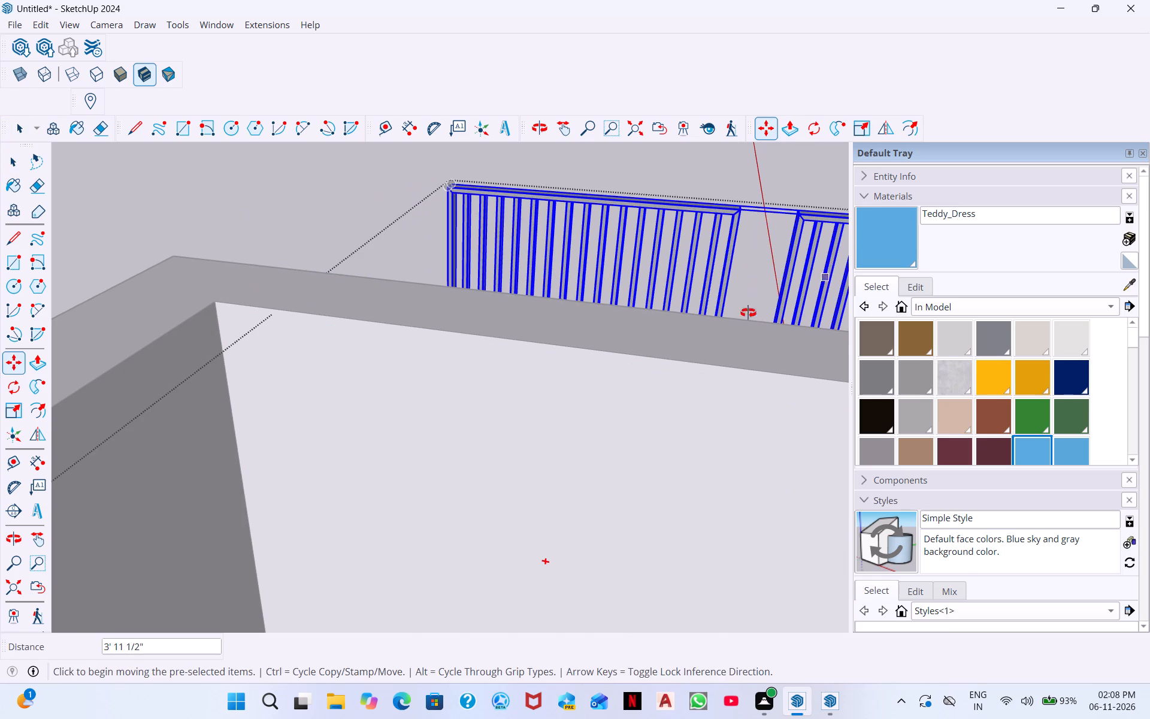
{"action": "middle_click_drag", "start_coordinate": [748, 313], "coordinate": [409, 295]}
{"action": "scroll", "coordinate": [642, 488], "scroll_direction": "down", "scroll_amount": 5}
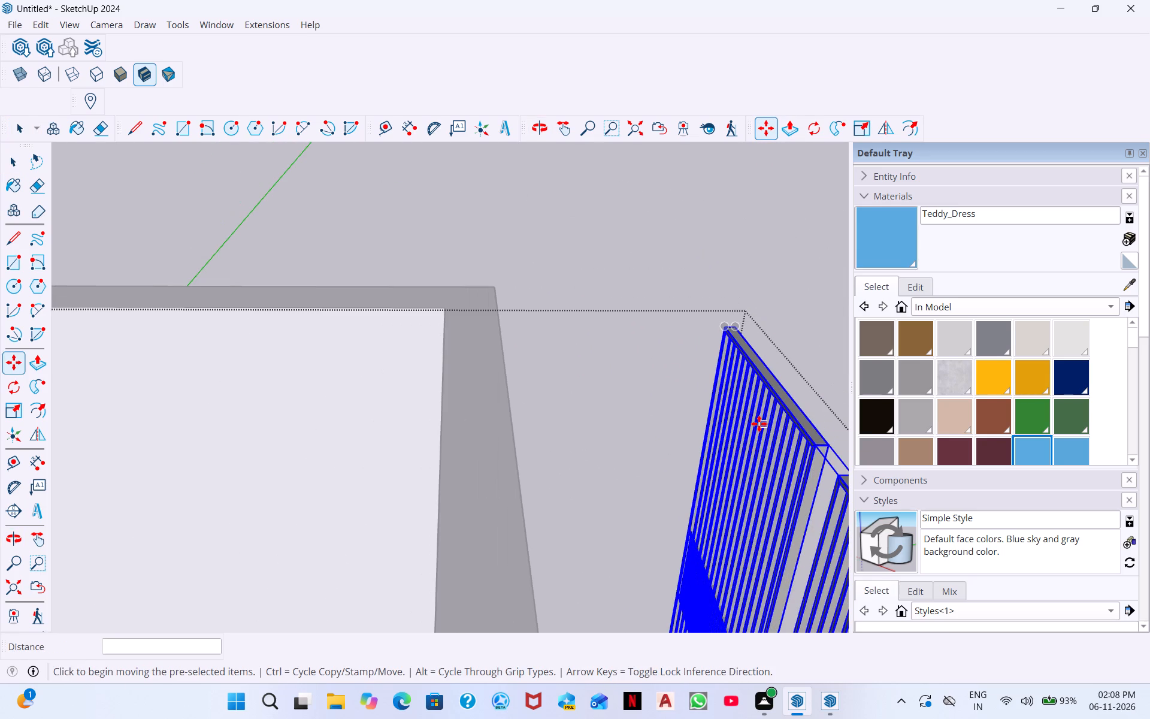
{"action": "scroll", "coordinate": [759, 424], "scroll_direction": "up", "scroll_amount": 4}
{"action": "key", "text": "space"}
{"action": "middle_click_drag", "start_coordinate": [796, 486], "coordinate": [927, 382]}
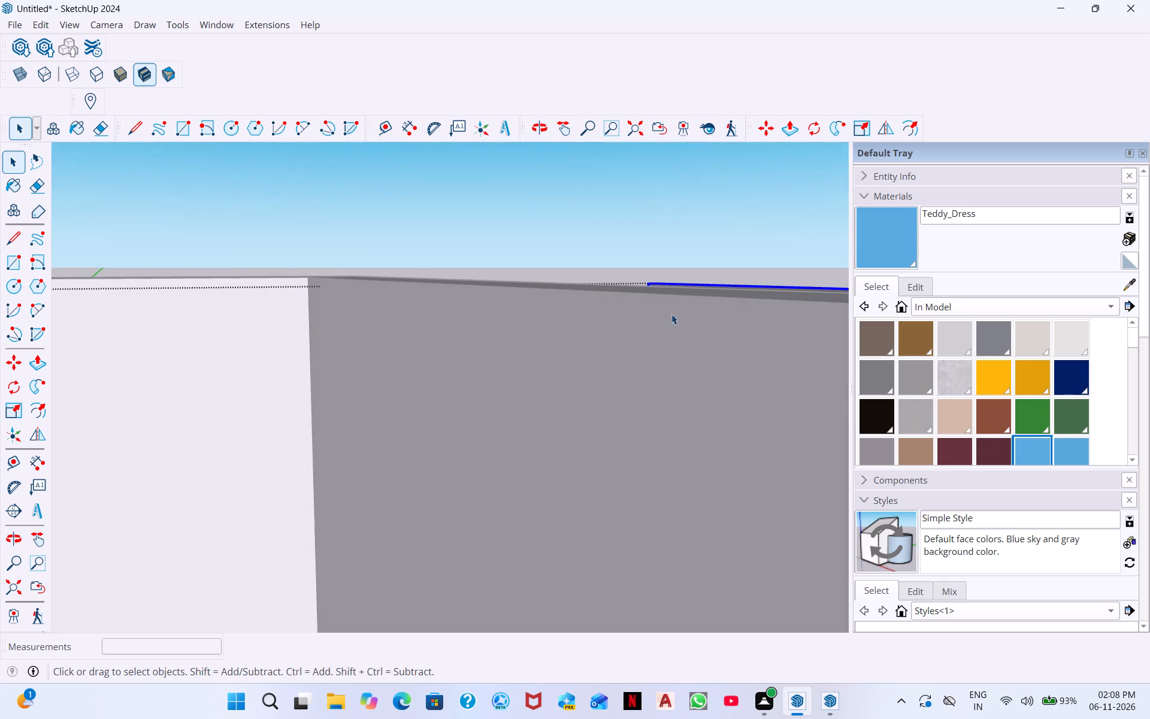
{"action": "middle_click_drag", "start_coordinate": [782, 392], "coordinate": [228, 345]}
{"action": "scroll", "coordinate": [332, 421], "scroll_direction": "down", "scroll_amount": 14}
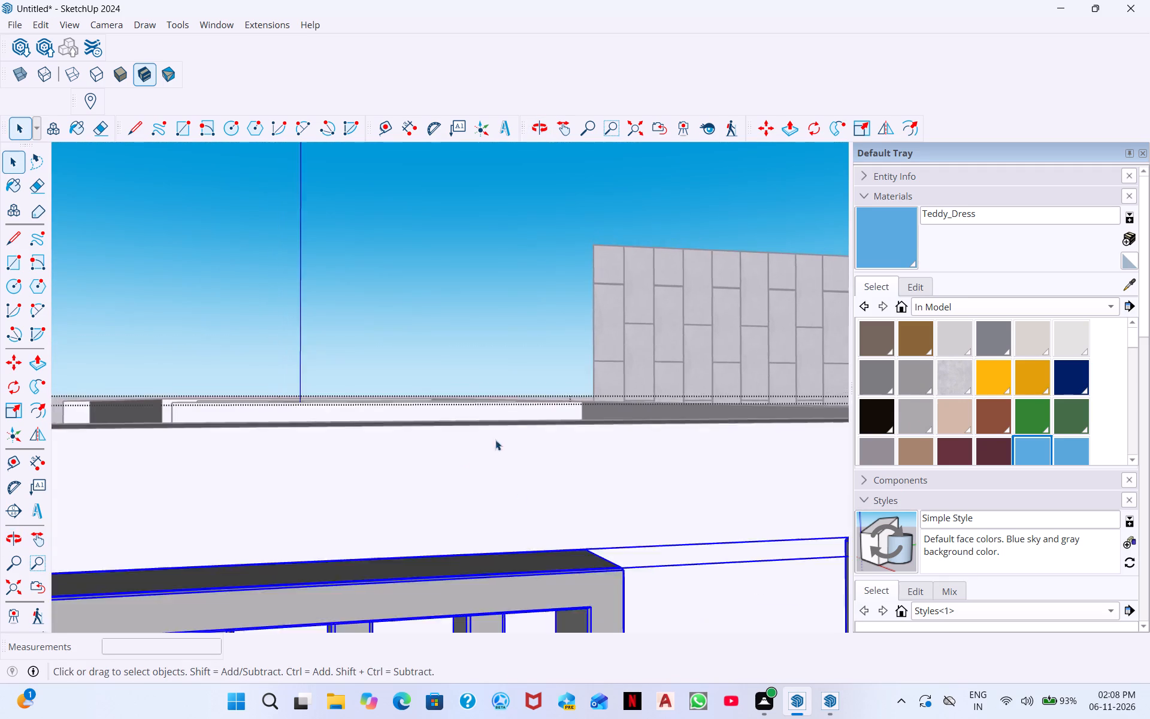
{"action": "scroll", "coordinate": [495, 440], "scroll_direction": "down", "scroll_amount": 2}
{"action": "scroll", "coordinate": [500, 557], "scroll_direction": "down", "scroll_amount": 11}
{"action": "scroll", "coordinate": [618, 540], "scroll_direction": "down", "scroll_amount": 2}
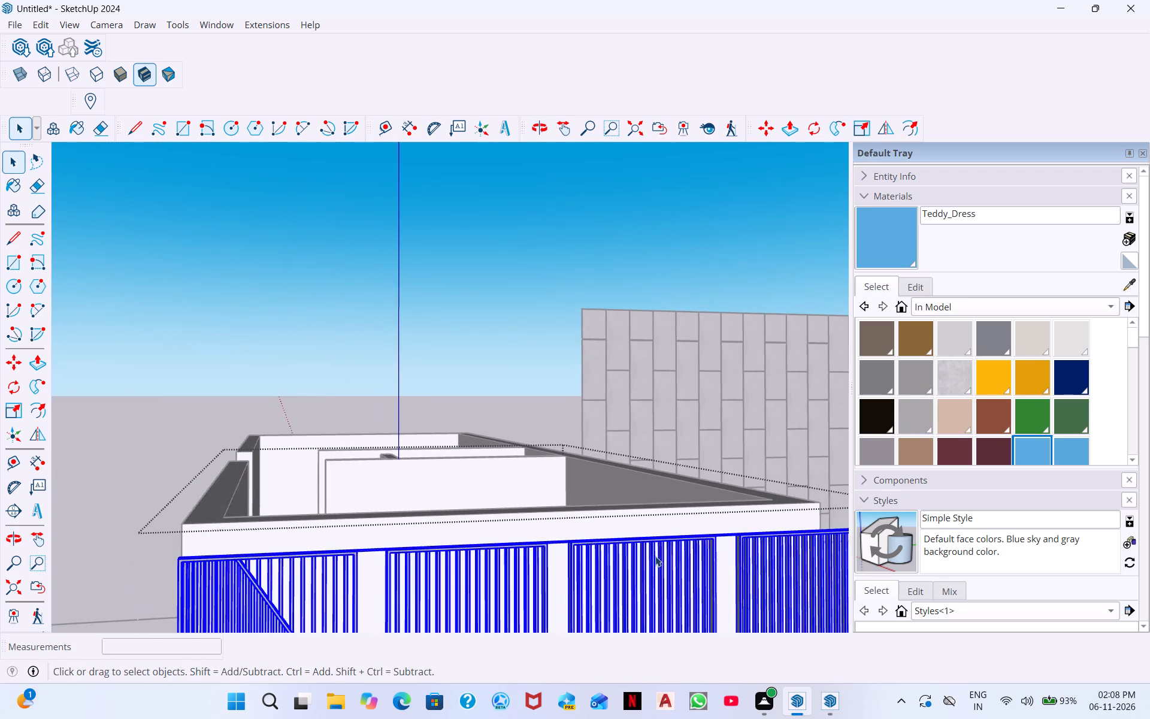
{"action": "scroll", "coordinate": [655, 557], "scroll_direction": "down", "scroll_amount": 5}
{"action": "middle_click_drag", "start_coordinate": [510, 617], "coordinate": [482, 497]}
{"action": "middle_click_drag", "start_coordinate": [560, 537], "coordinate": [546, 607]}
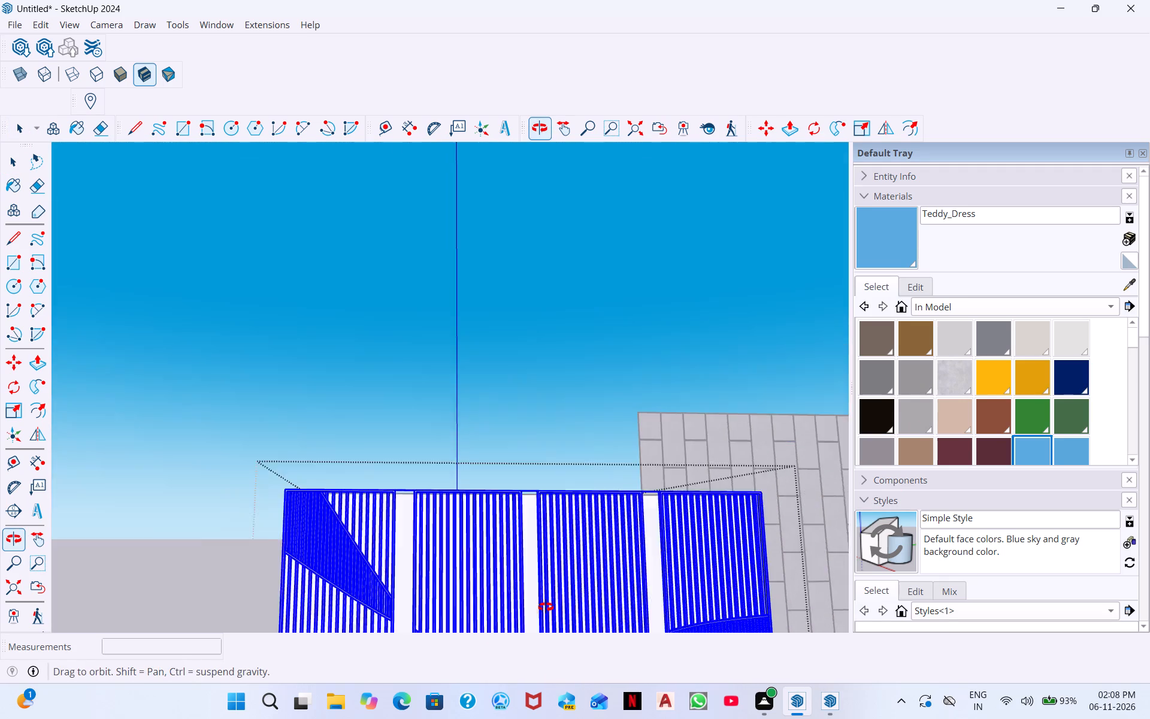
{"action": "middle_click_drag", "start_coordinate": [546, 607], "coordinate": [467, 576]}
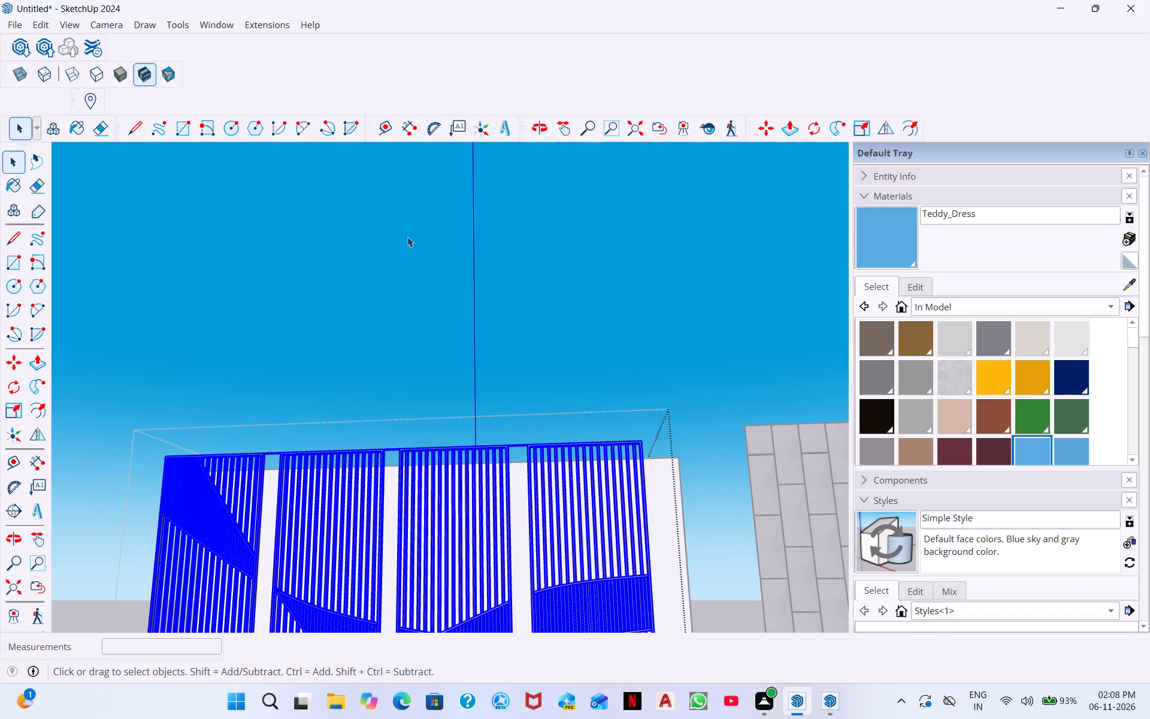
{"action": "middle_click_drag", "start_coordinate": [243, 194], "coordinate": [155, 300]}
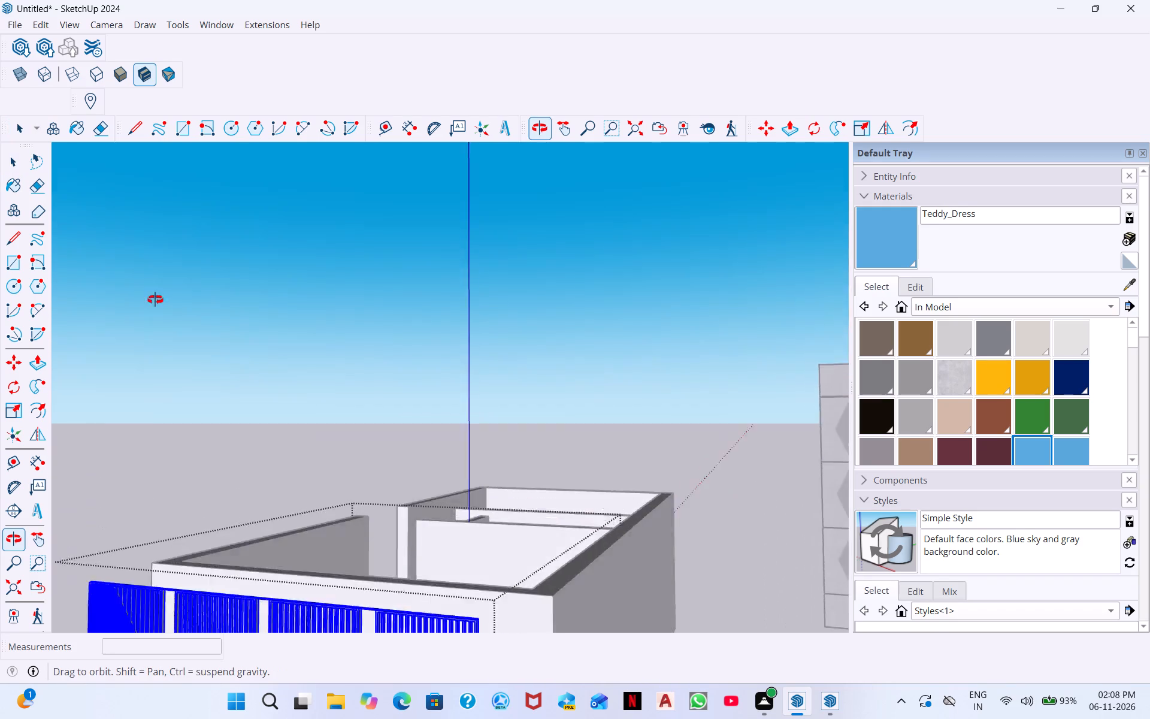
{"action": "middle_click_drag", "start_coordinate": [155, 300], "coordinate": [123, 351]}
{"action": "scroll", "coordinate": [279, 370], "scroll_direction": "down", "scroll_amount": 2}
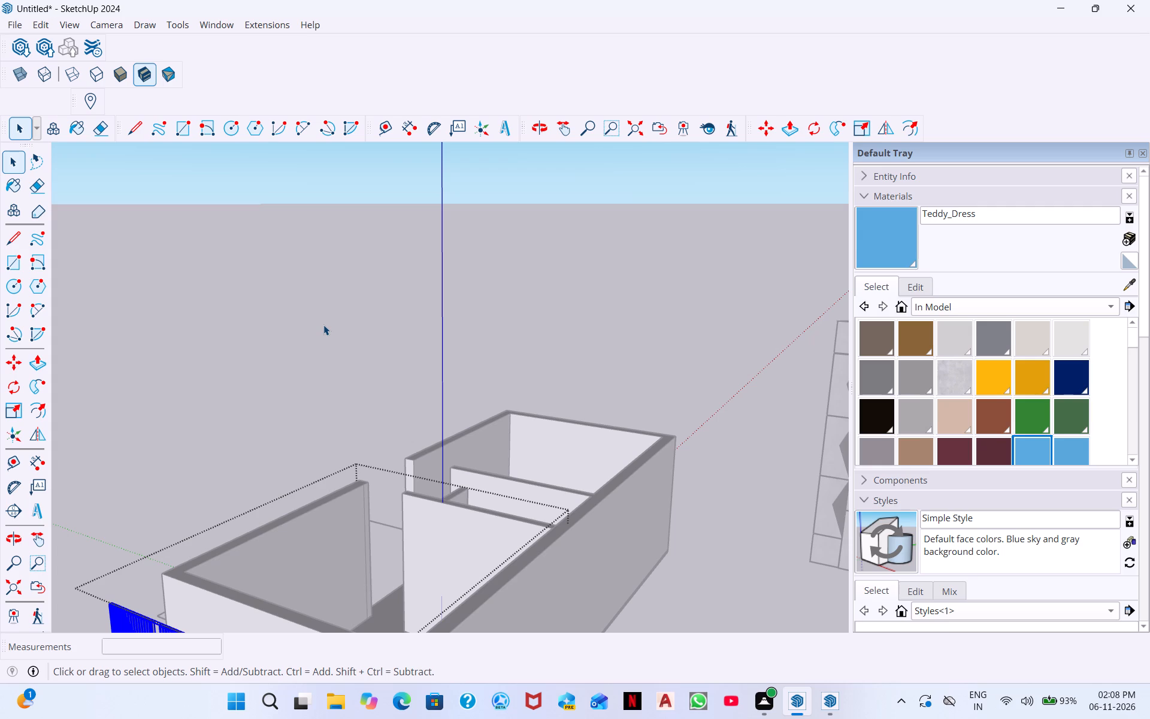
Leave the house group, select the slatted panels alone and move them farther outward, clear of the end wall.
{"action": "left_click", "coordinate": [109, 524]}
{"action": "middle_click_drag", "start_coordinate": [148, 500], "coordinate": [170, 484]}
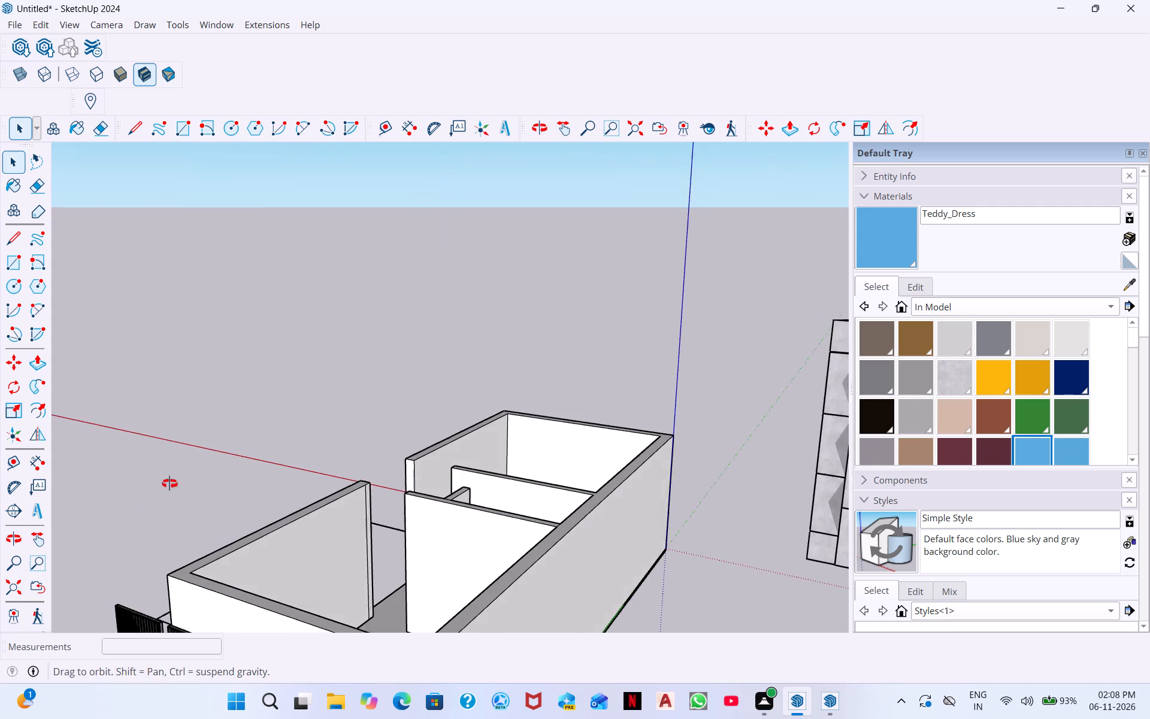
{"action": "middle_click_drag", "start_coordinate": [170, 484], "coordinate": [203, 433]}
{"action": "scroll", "coordinate": [289, 629], "scroll_direction": "down", "scroll_amount": 2}
{"action": "scroll", "coordinate": [402, 632], "scroll_direction": "up", "scroll_amount": 3}
{"action": "left_click", "coordinate": [414, 599]}
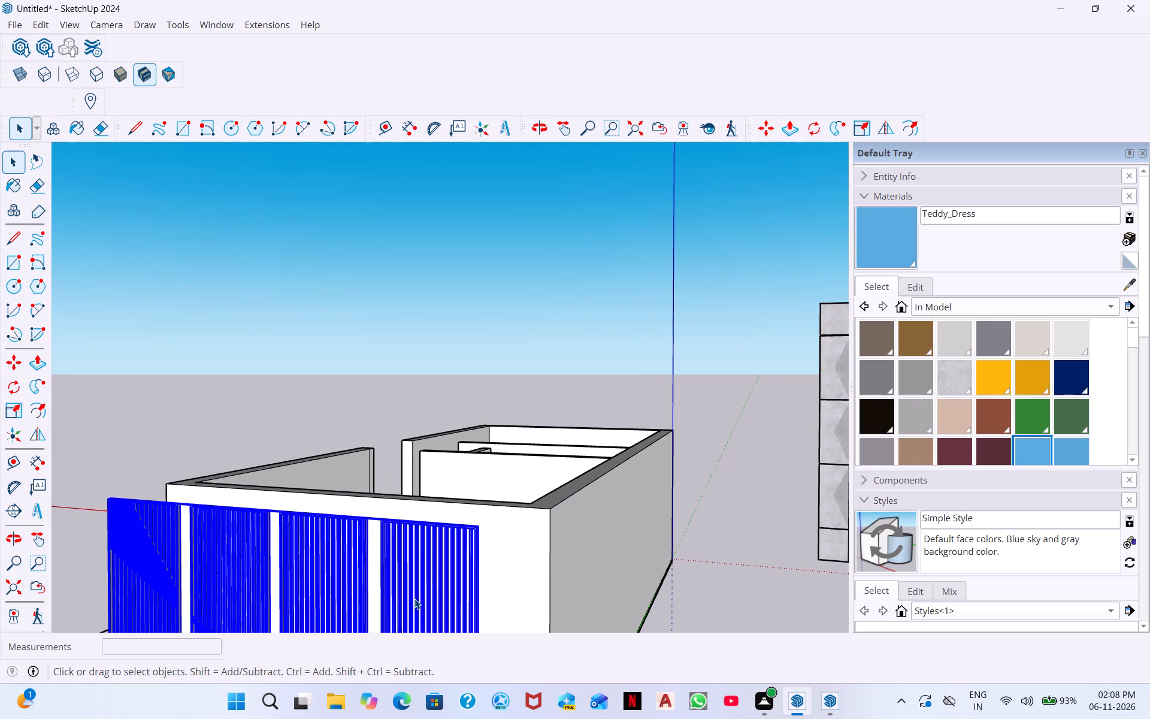
{"action": "left_click_drag", "start_coordinate": [476, 528], "coordinate": [425, 525]}
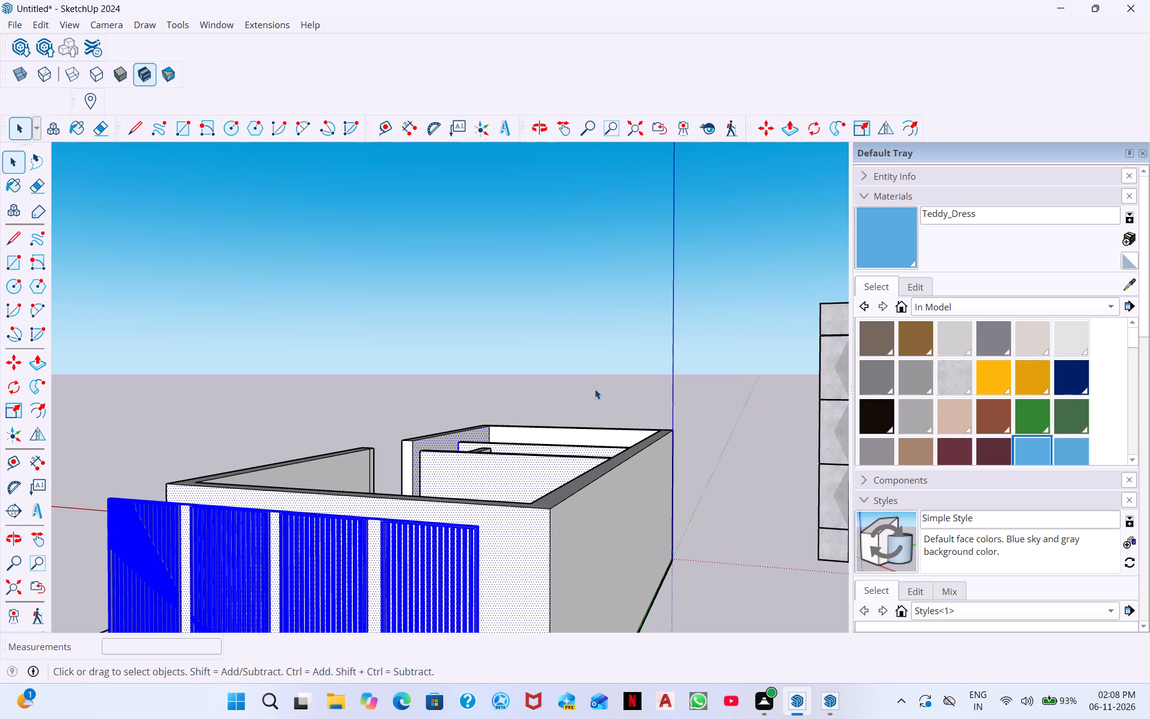
{"action": "key", "text": "Escape"}
{"action": "key", "text": "space"}
{"action": "left_click", "coordinate": [77, 394]}
{"action": "left_click", "coordinate": [158, 535]}
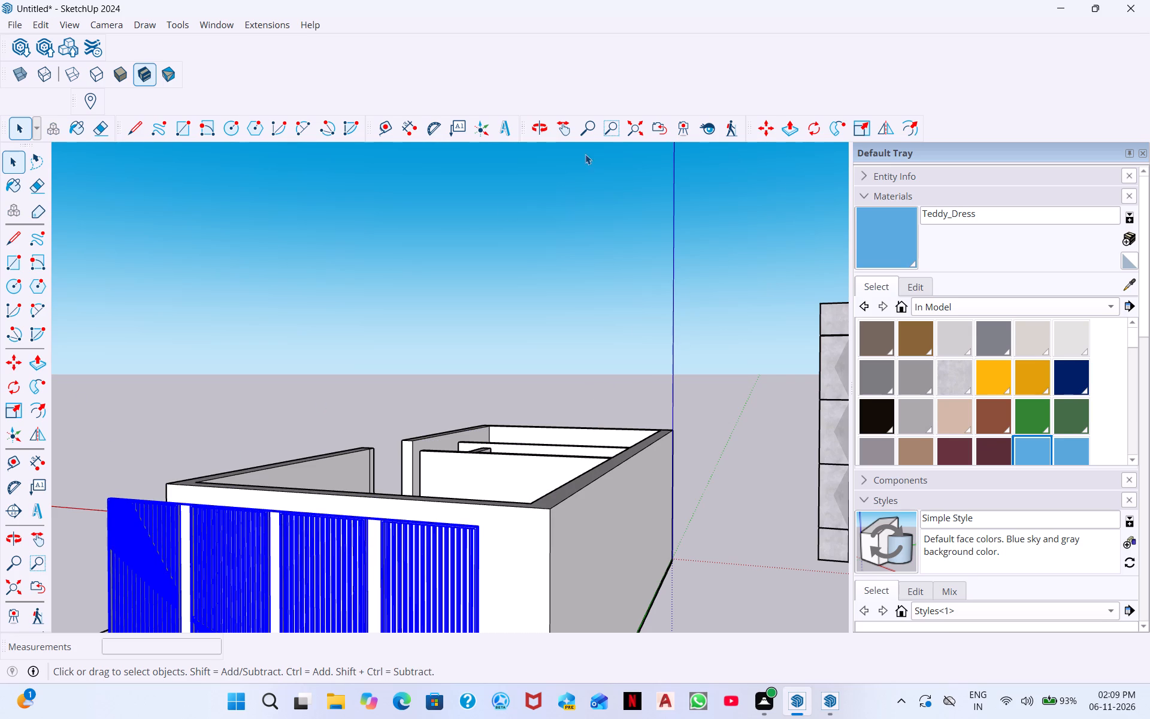
{"action": "left_click", "coordinate": [764, 129]}
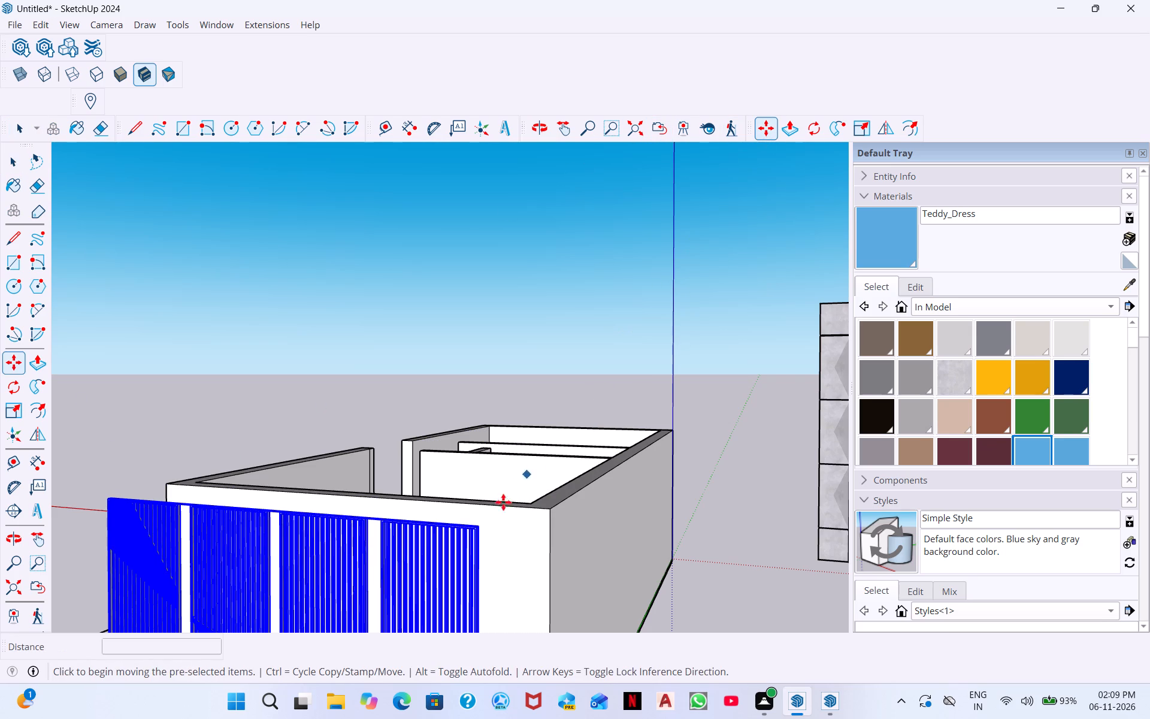
{"action": "left_click_drag", "start_coordinate": [473, 528], "coordinate": [464, 534]}
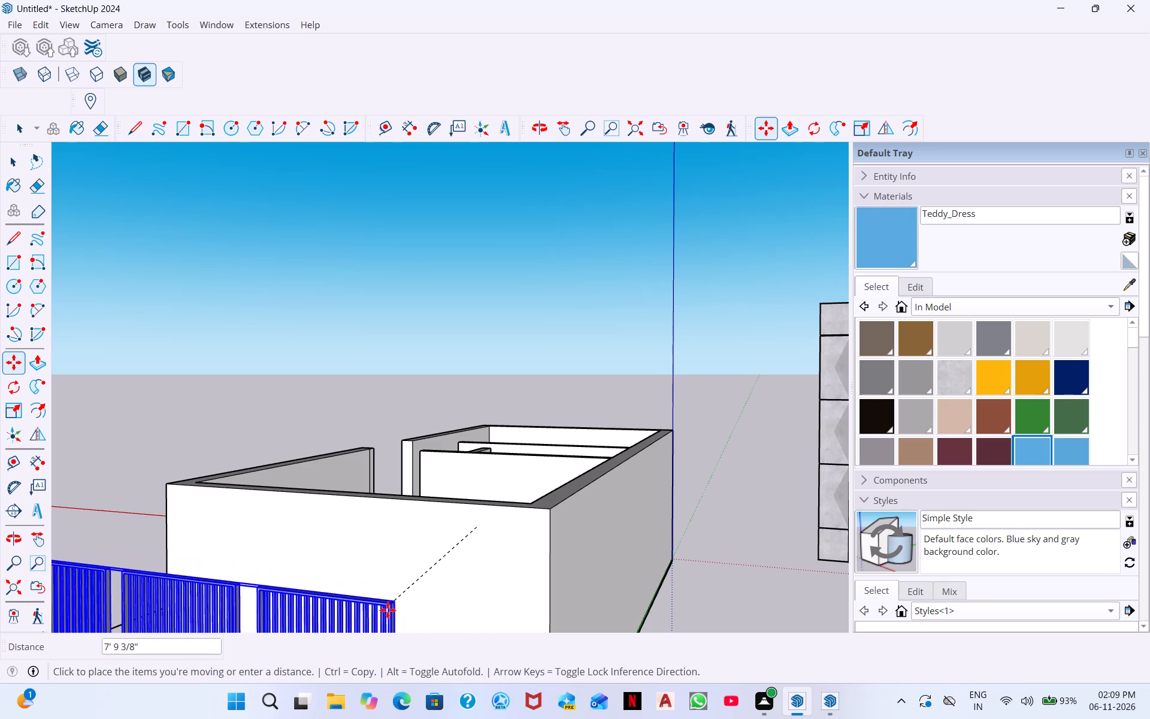
{"action": "left_click", "coordinate": [376, 627]}
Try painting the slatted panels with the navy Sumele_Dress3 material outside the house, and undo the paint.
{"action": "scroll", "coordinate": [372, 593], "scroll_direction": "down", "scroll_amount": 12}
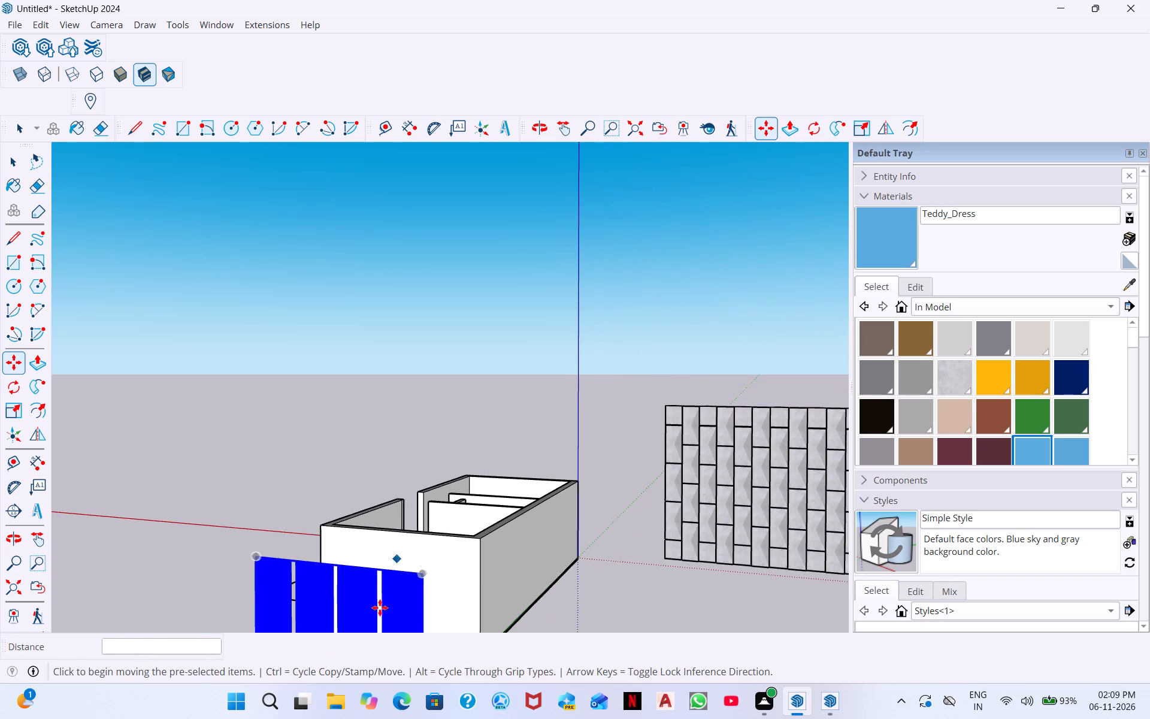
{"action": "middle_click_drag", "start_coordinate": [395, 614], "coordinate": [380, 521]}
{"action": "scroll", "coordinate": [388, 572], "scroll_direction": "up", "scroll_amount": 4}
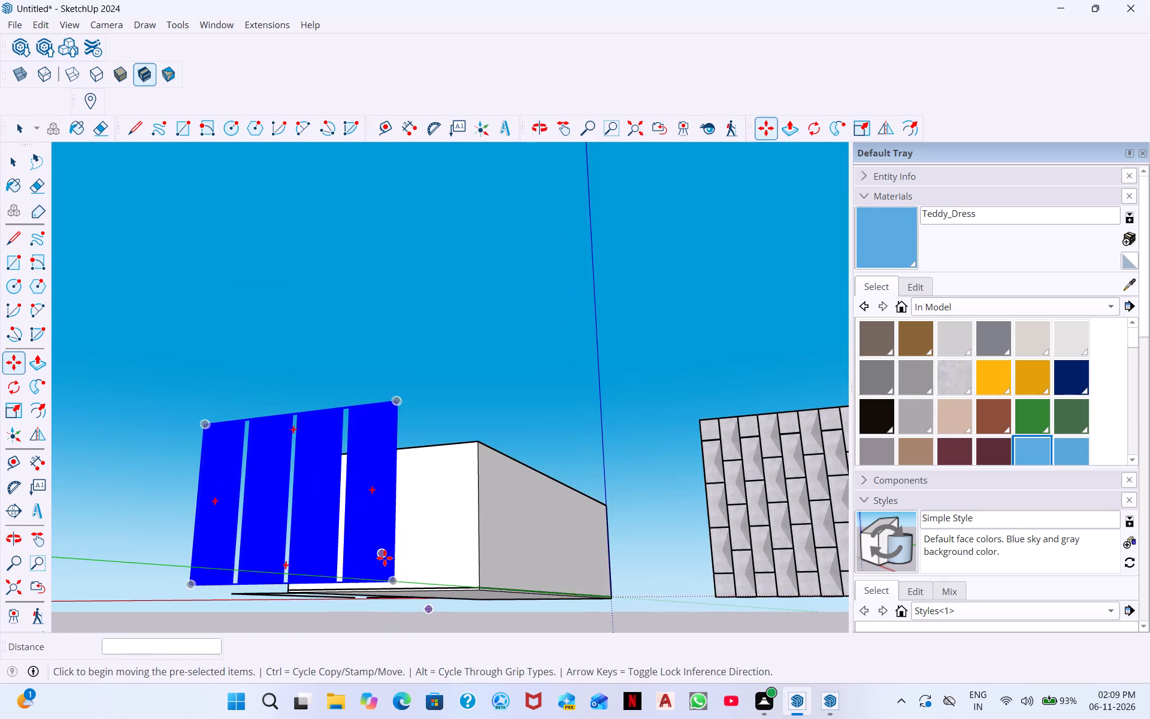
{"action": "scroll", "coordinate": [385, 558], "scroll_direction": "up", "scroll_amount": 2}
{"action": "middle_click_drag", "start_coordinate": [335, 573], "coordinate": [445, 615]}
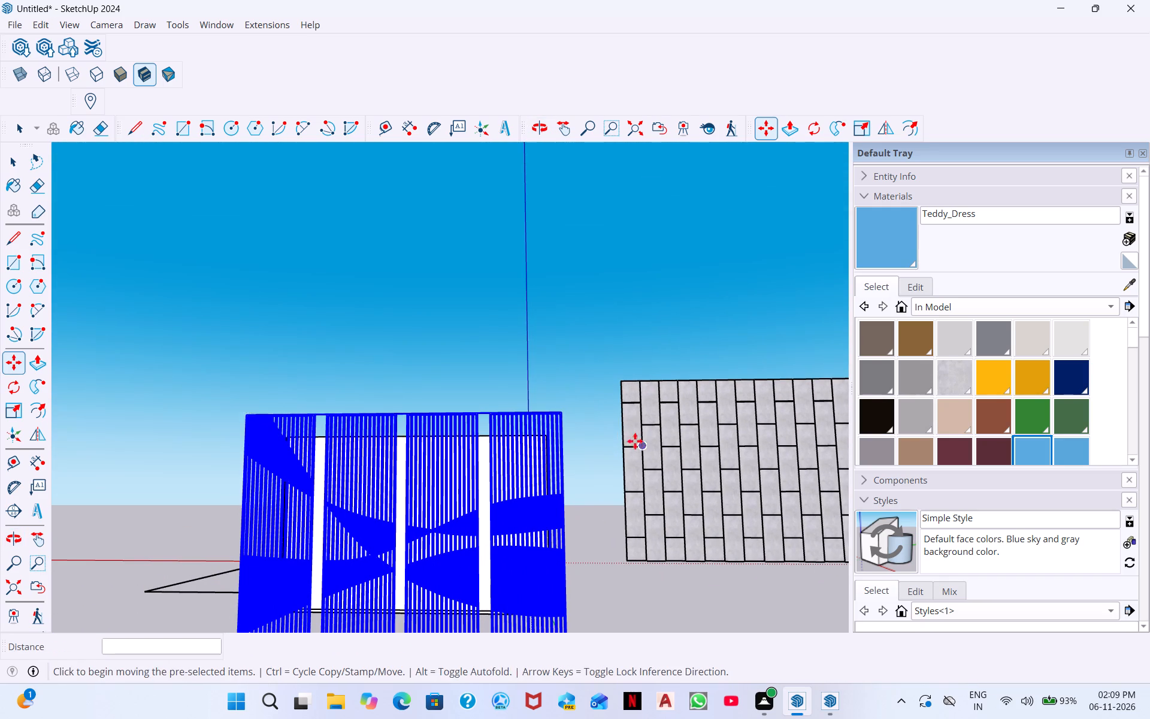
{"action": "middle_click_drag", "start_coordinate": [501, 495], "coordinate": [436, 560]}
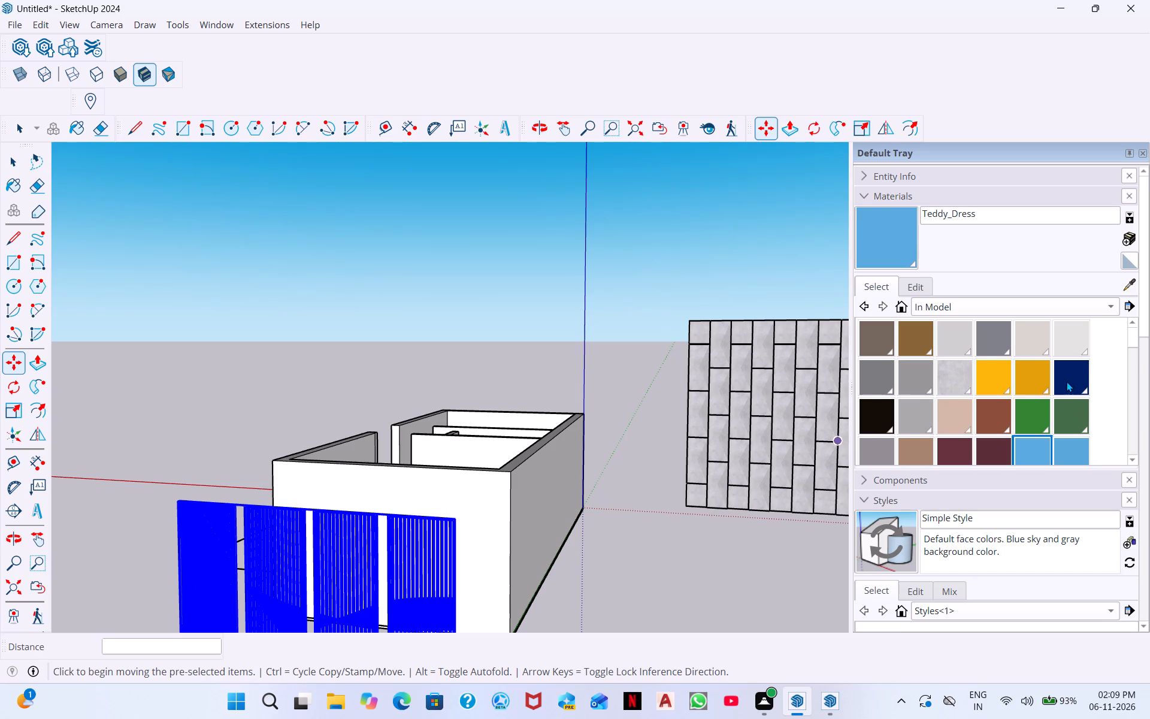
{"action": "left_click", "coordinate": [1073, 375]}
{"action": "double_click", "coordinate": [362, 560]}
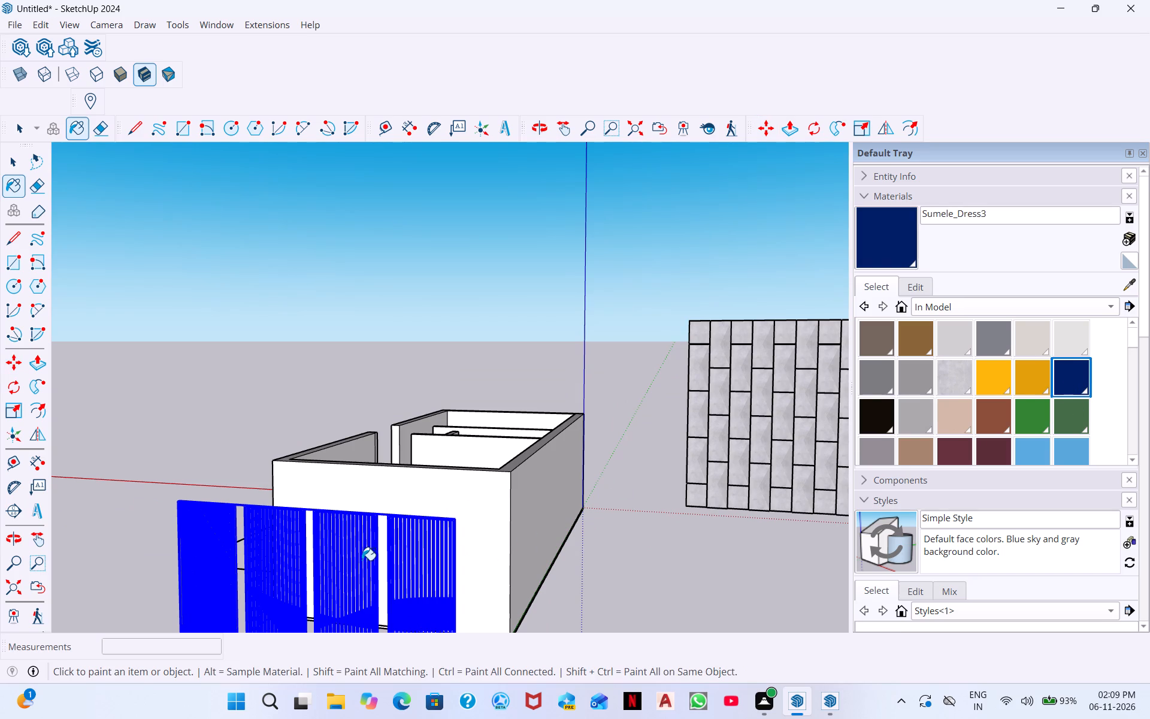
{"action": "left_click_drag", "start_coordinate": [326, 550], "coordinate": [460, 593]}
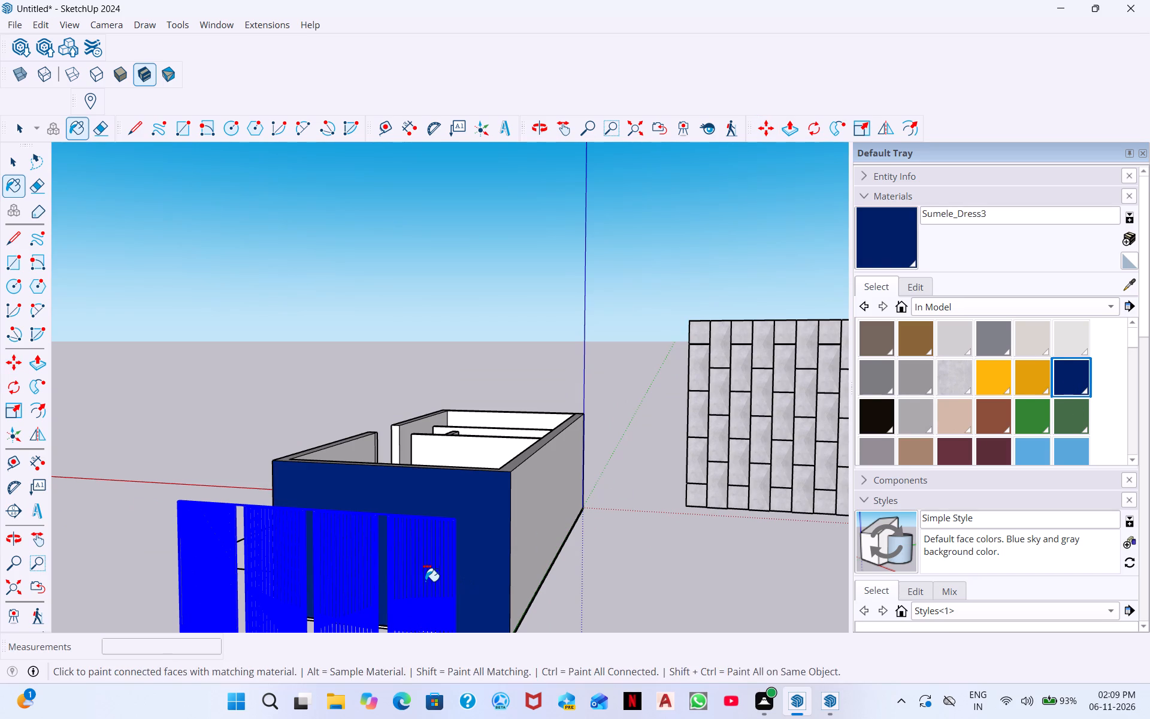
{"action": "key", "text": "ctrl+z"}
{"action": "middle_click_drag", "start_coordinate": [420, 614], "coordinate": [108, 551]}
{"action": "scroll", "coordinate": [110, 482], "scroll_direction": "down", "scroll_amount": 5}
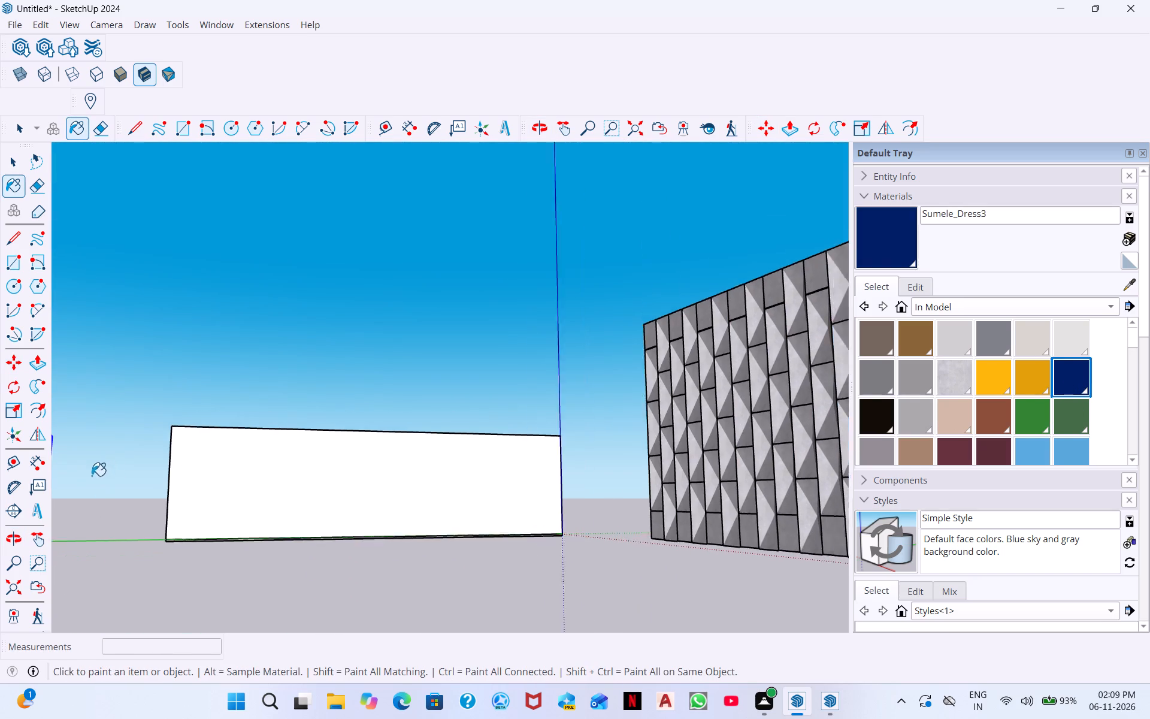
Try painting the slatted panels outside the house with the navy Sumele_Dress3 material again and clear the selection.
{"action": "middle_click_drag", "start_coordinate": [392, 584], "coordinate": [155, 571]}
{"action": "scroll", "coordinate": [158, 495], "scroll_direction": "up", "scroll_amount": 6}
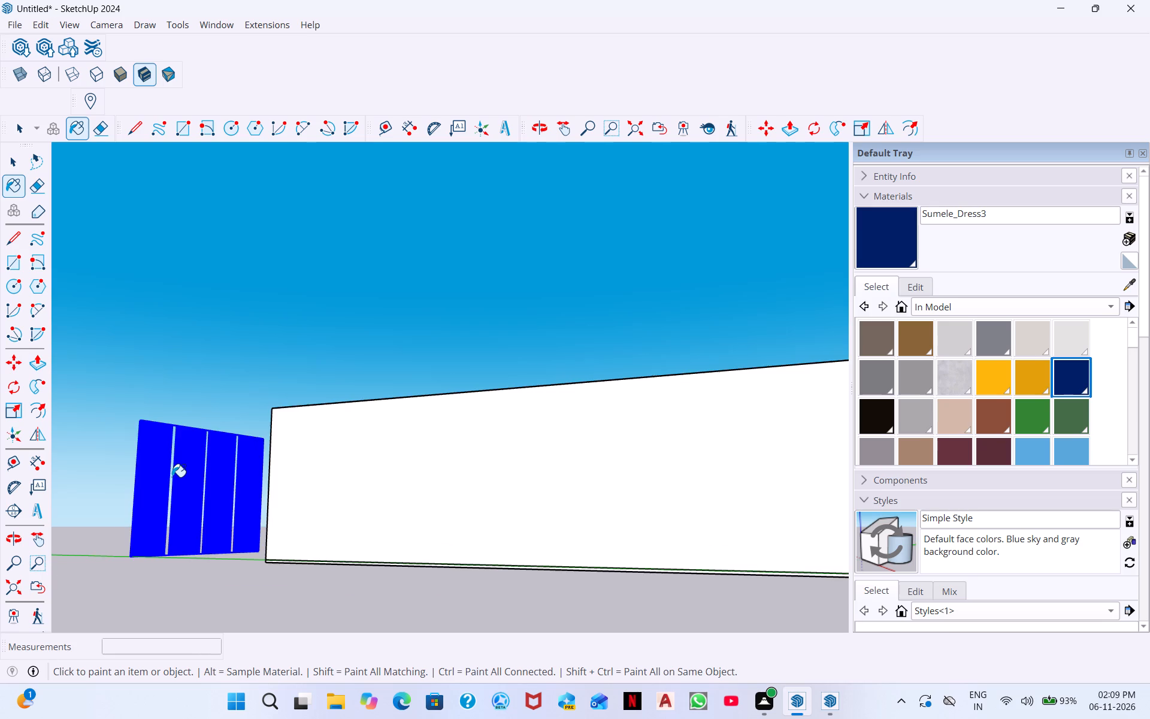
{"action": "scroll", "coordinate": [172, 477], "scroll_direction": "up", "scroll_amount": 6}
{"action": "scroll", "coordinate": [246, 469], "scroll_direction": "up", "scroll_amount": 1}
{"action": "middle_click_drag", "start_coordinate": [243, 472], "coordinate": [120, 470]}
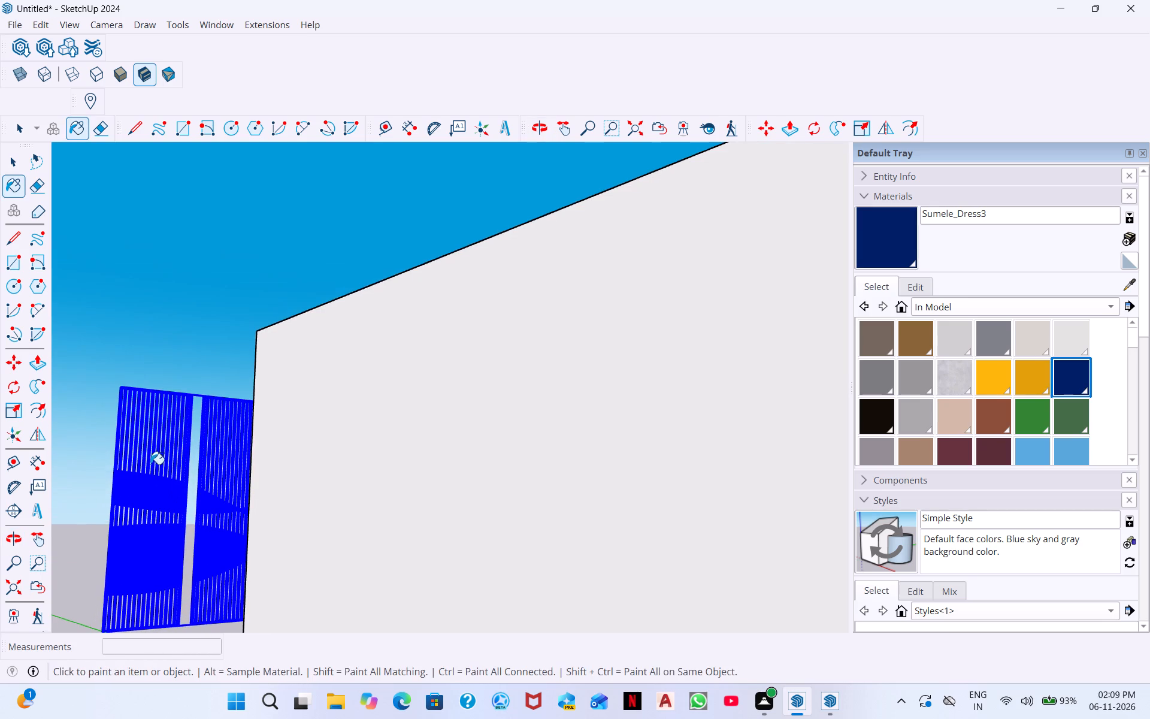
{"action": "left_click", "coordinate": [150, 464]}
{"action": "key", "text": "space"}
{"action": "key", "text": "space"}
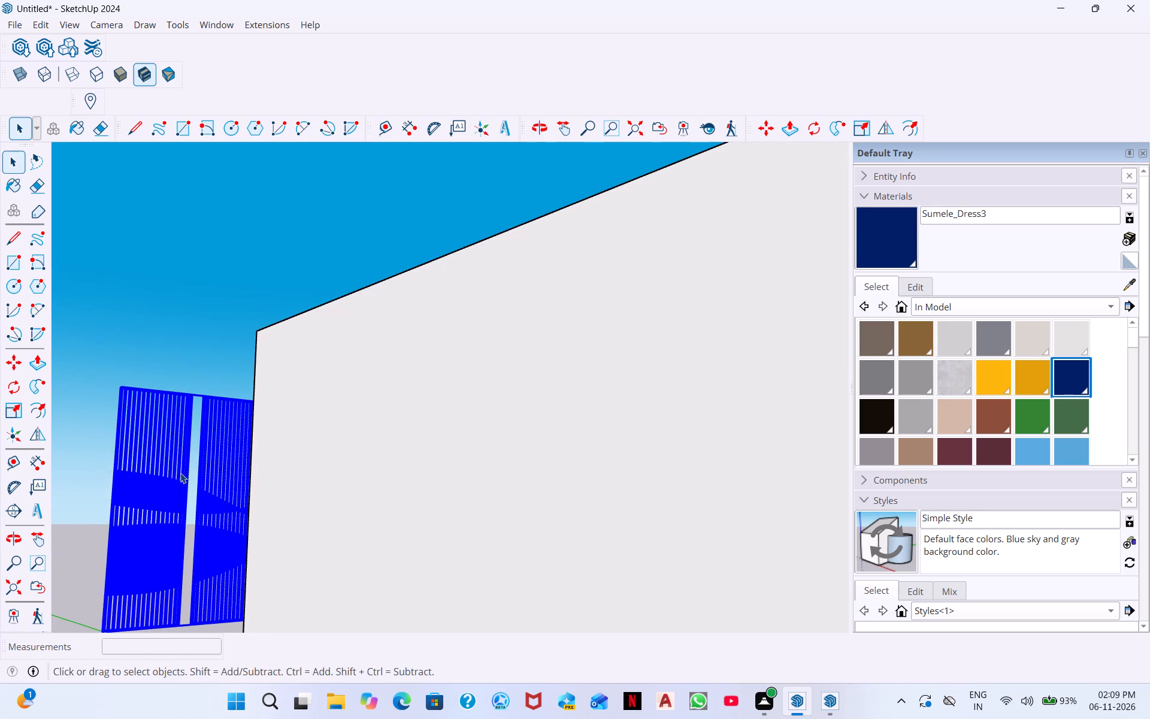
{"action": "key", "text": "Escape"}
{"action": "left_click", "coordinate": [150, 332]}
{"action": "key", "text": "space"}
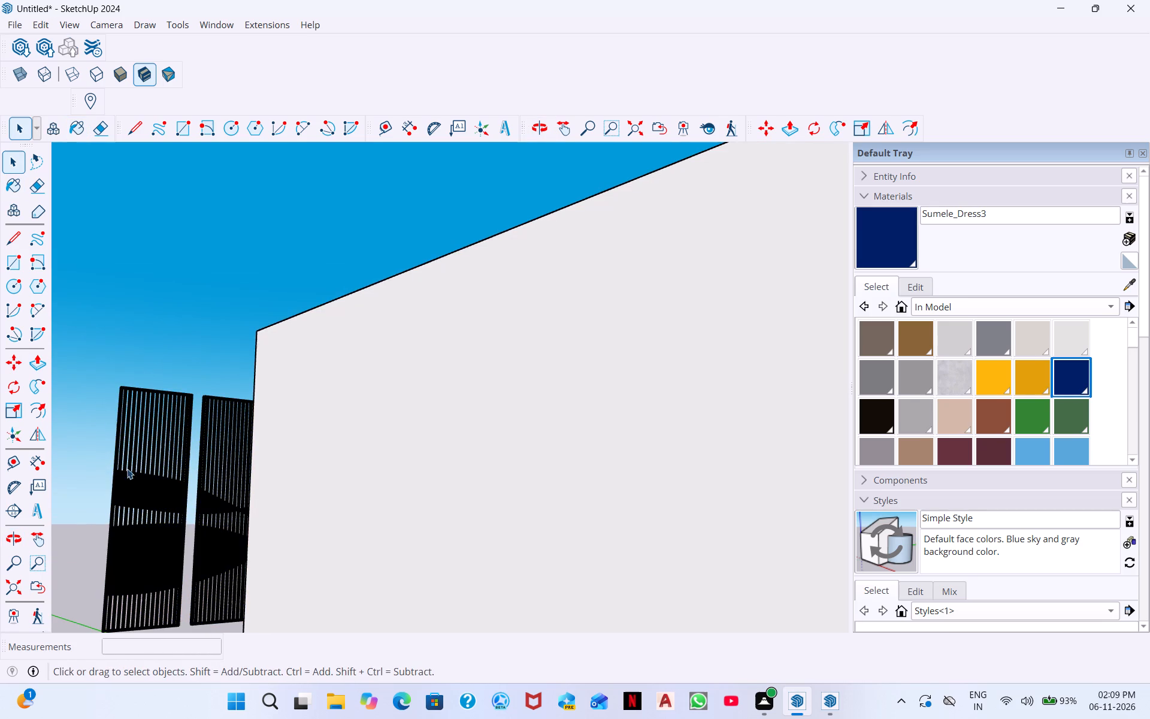
Examine the slats and frames of the wall panels up close from outside the house.
{"action": "middle_click_drag", "start_coordinate": [150, 491], "coordinate": [292, 588]}
{"action": "middle_click_drag", "start_coordinate": [83, 496], "coordinate": [324, 520]}
{"action": "middle_click_drag", "start_coordinate": [238, 539], "coordinate": [379, 530]}
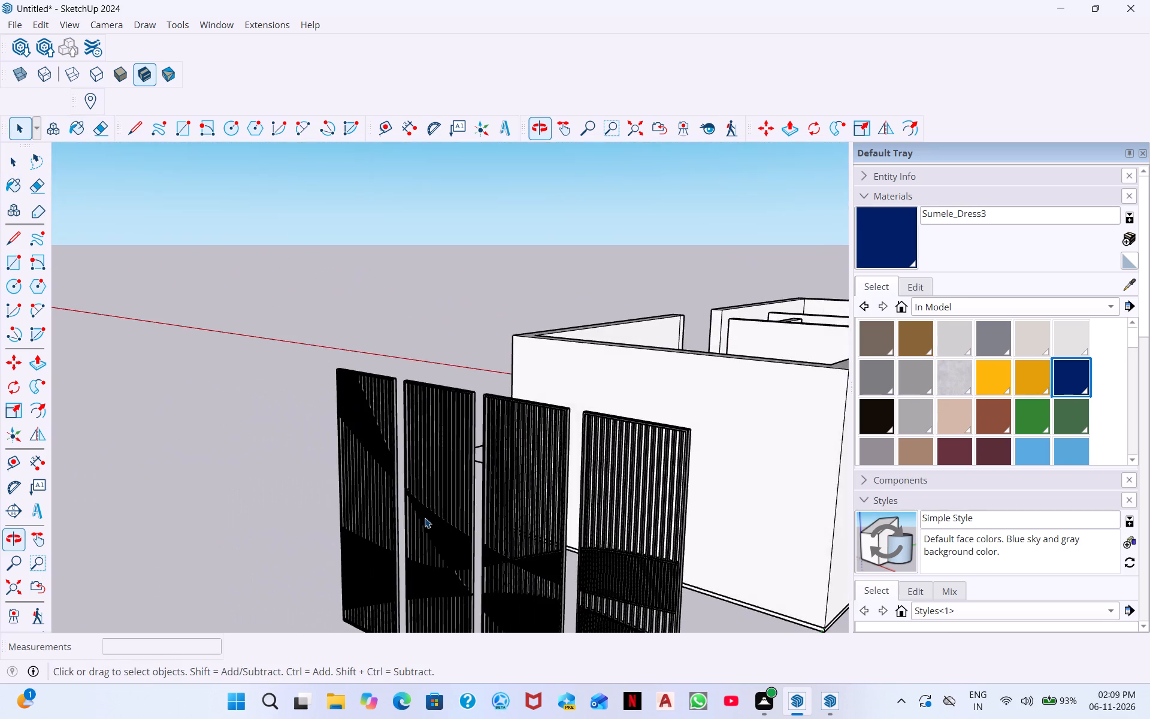
{"action": "scroll", "coordinate": [475, 507], "scroll_direction": "up", "scroll_amount": 4}
{"action": "scroll", "coordinate": [628, 487], "scroll_direction": "up", "scroll_amount": 5}
{"action": "scroll", "coordinate": [514, 460], "scroll_direction": "up", "scroll_amount": 6}
{"action": "scroll", "coordinate": [577, 476], "scroll_direction": "down", "scroll_amount": 7}
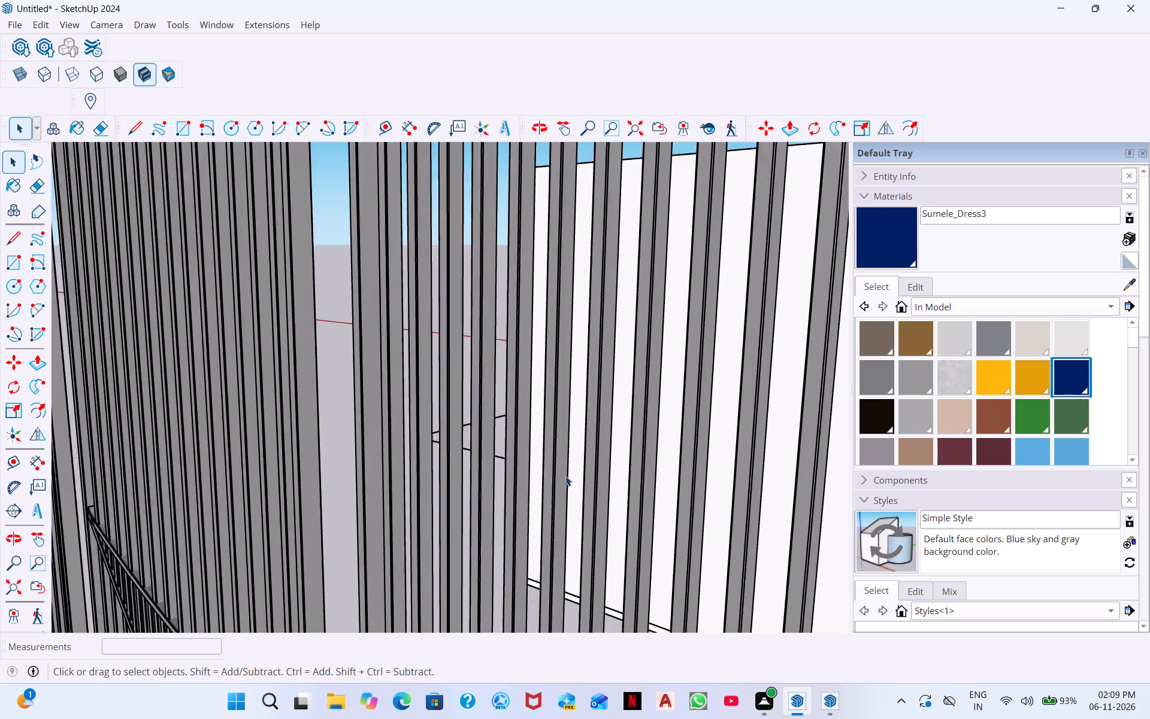
{"action": "scroll", "coordinate": [565, 476], "scroll_direction": "down", "scroll_amount": 3}
{"action": "scroll", "coordinate": [539, 490], "scroll_direction": "up", "scroll_amount": 2}
{"action": "scroll", "coordinate": [438, 463], "scroll_direction": "down", "scroll_amount": 8}
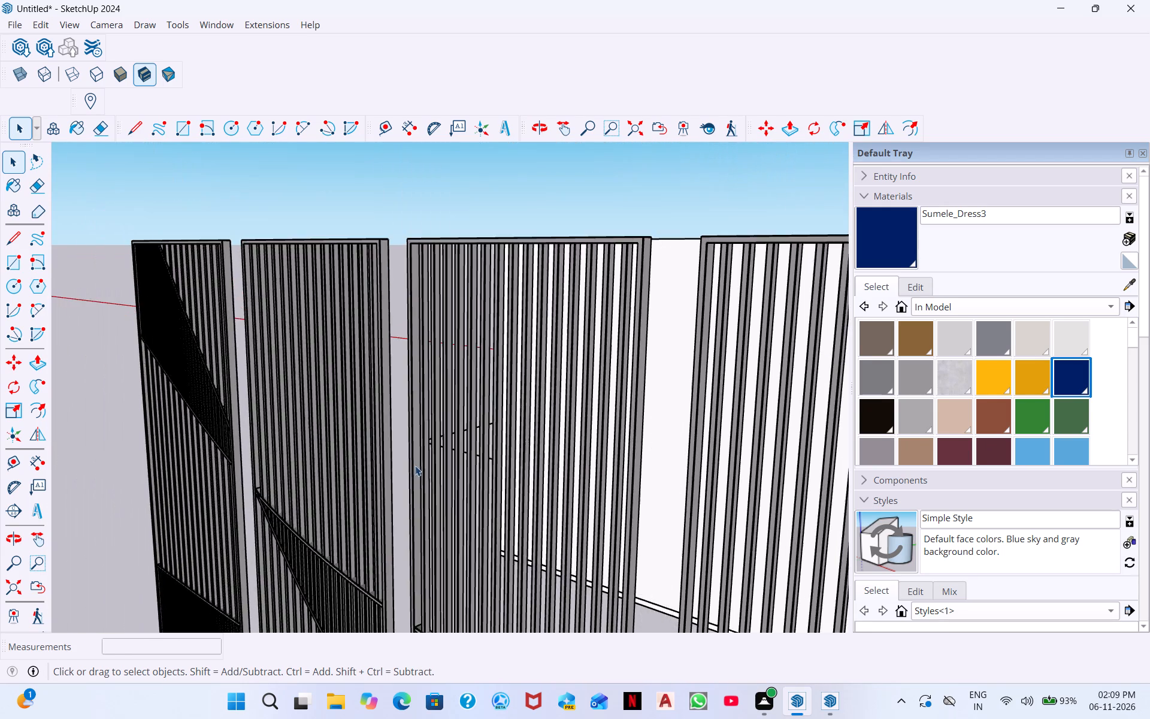
{"action": "scroll", "coordinate": [415, 466], "scroll_direction": "down", "scroll_amount": 4}
{"action": "scroll", "coordinate": [486, 507], "scroll_direction": "up", "scroll_amount": 4}
Select the slatted panels and paint them with the light Cattelan Italy Adam 5 material from the model's materials.
{"action": "left_click", "coordinate": [513, 509]}
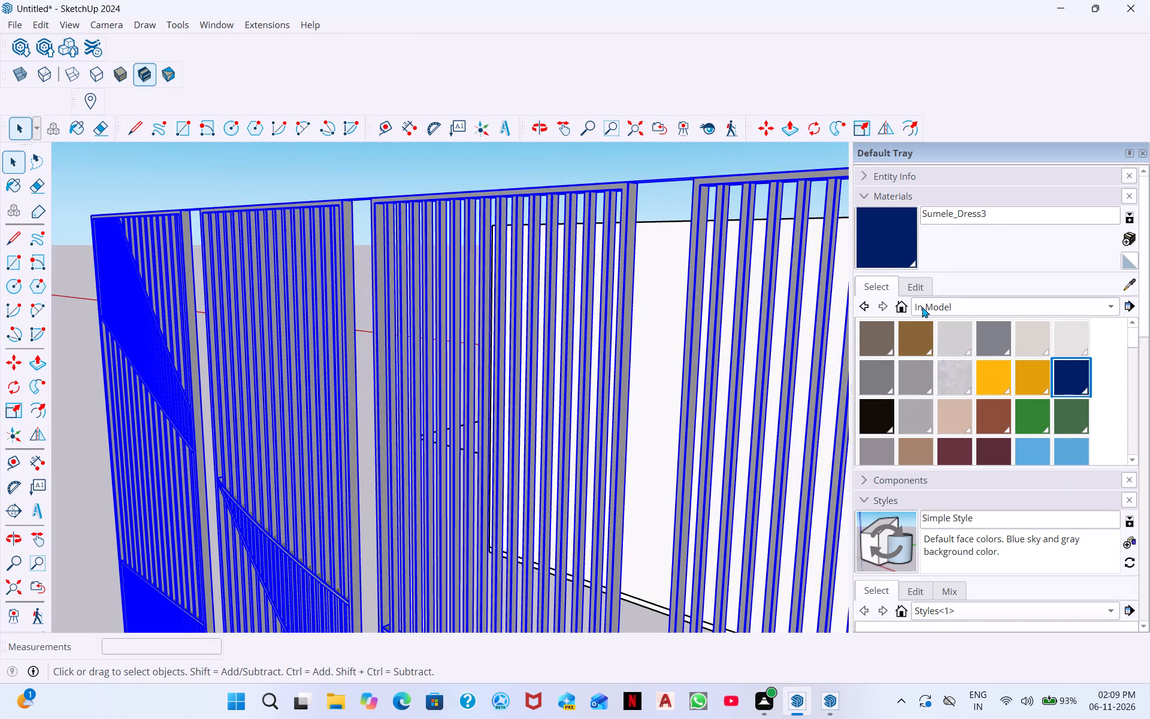
{"action": "scroll", "coordinate": [916, 396], "scroll_direction": "down", "scroll_amount": 4}
{"action": "scroll", "coordinate": [938, 376], "scroll_direction": "up", "scroll_amount": 5}
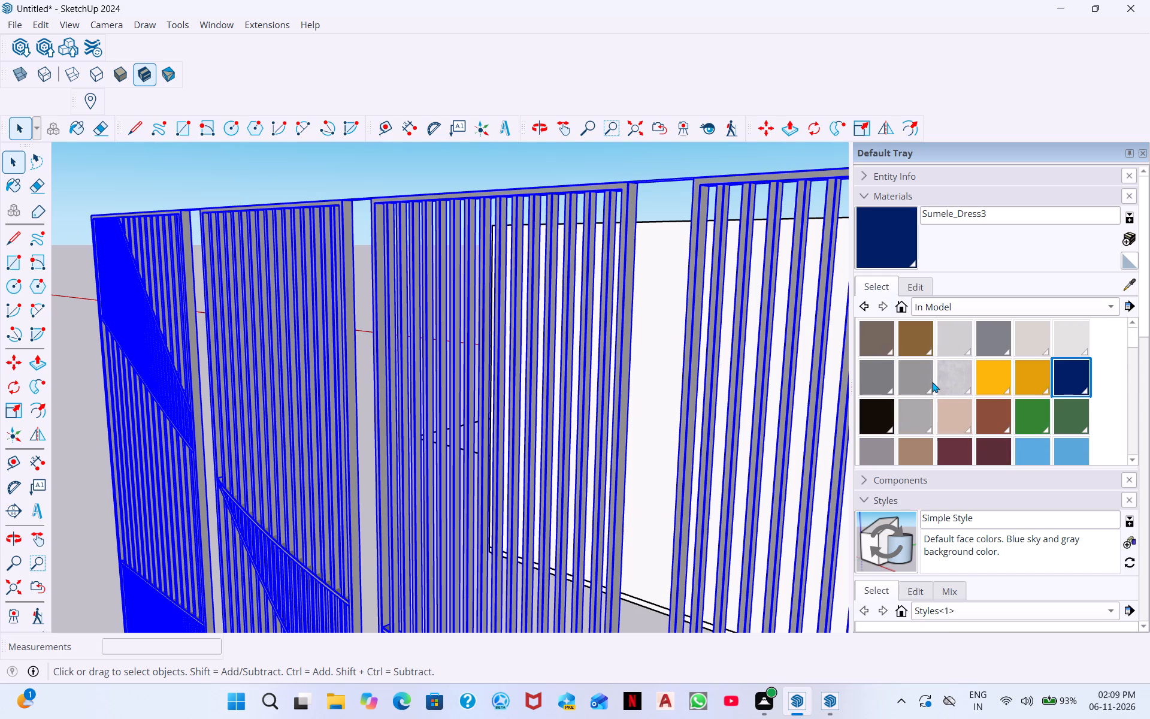
{"action": "scroll", "coordinate": [932, 382], "scroll_direction": "up", "scroll_amount": 10}
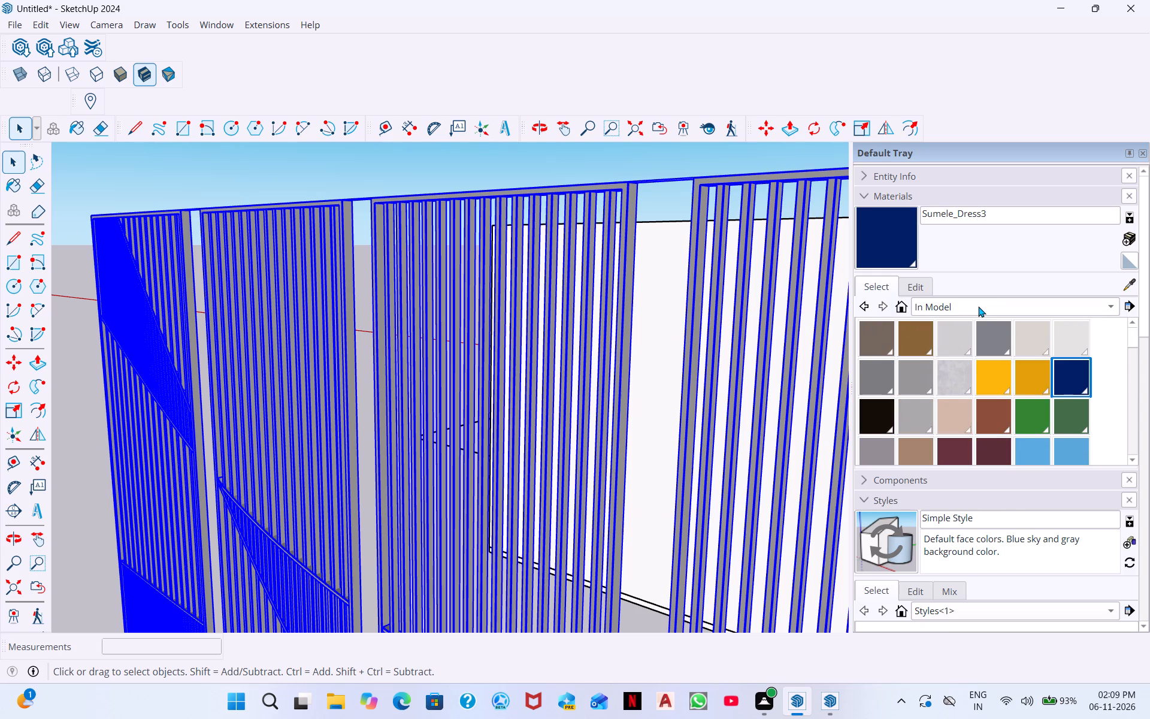
{"action": "left_click", "coordinate": [978, 306]}
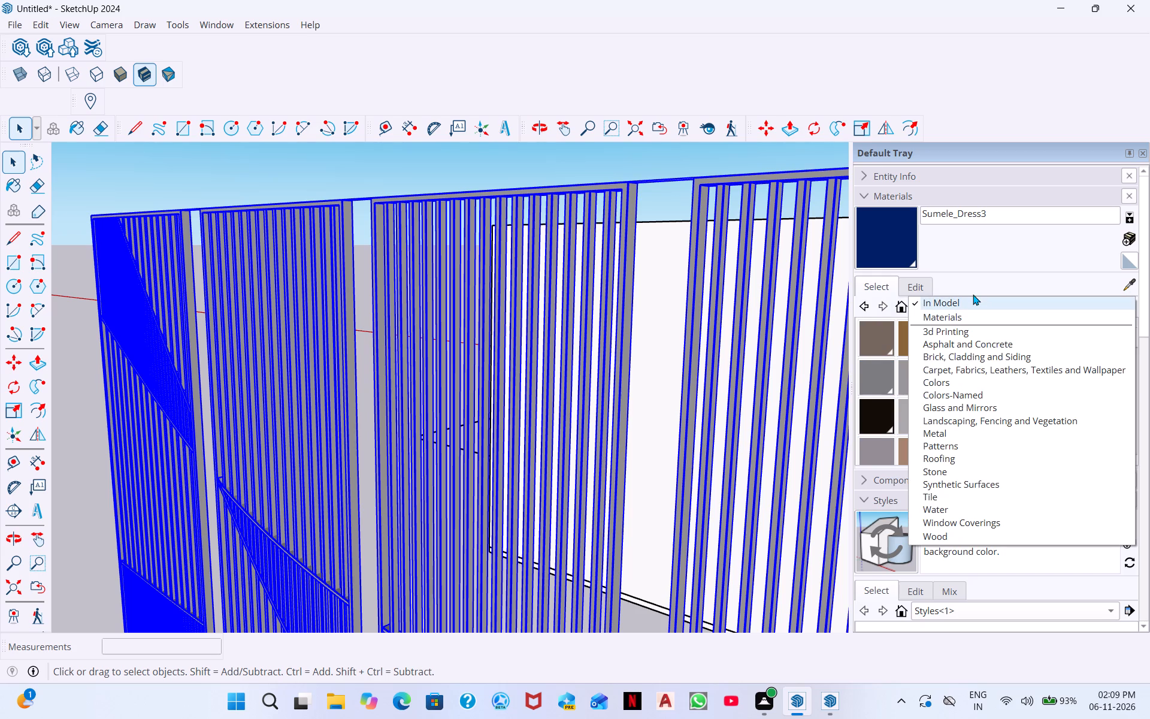
{"action": "left_click", "coordinate": [973, 289]}
{"action": "scroll", "coordinate": [1051, 335], "scroll_direction": "up", "scroll_amount": 4}
{"action": "left_click", "coordinate": [1046, 336]}
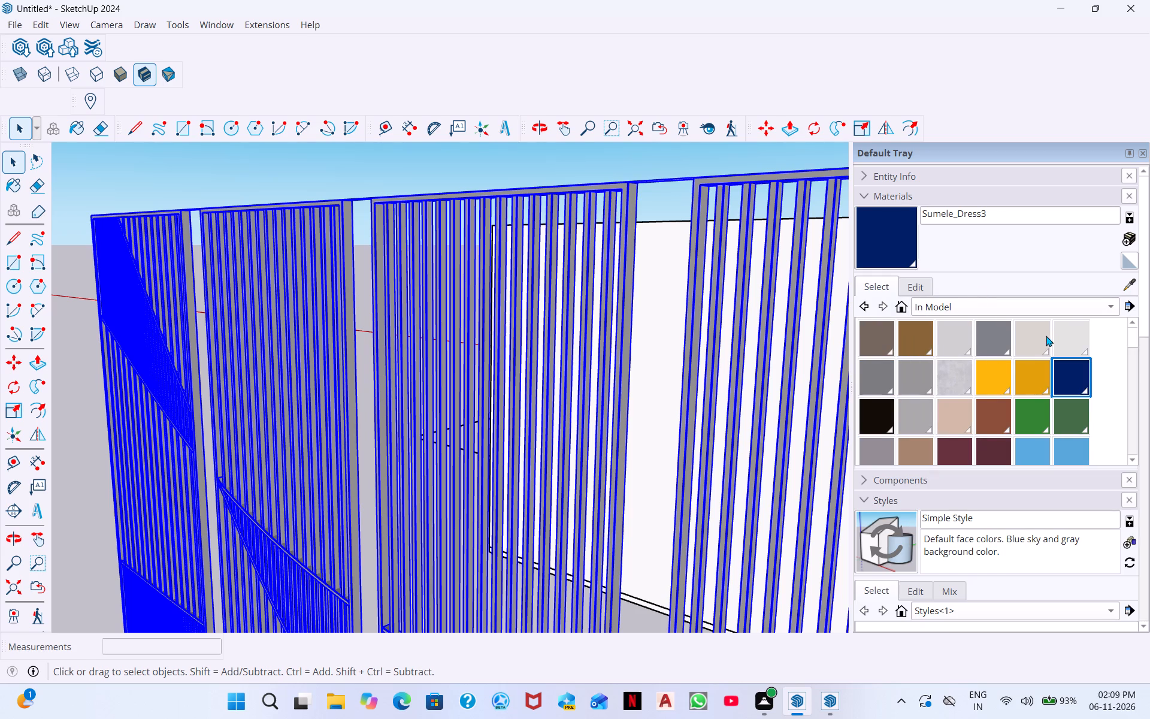
{"action": "scroll", "coordinate": [592, 427], "scroll_direction": "up", "scroll_amount": 5}
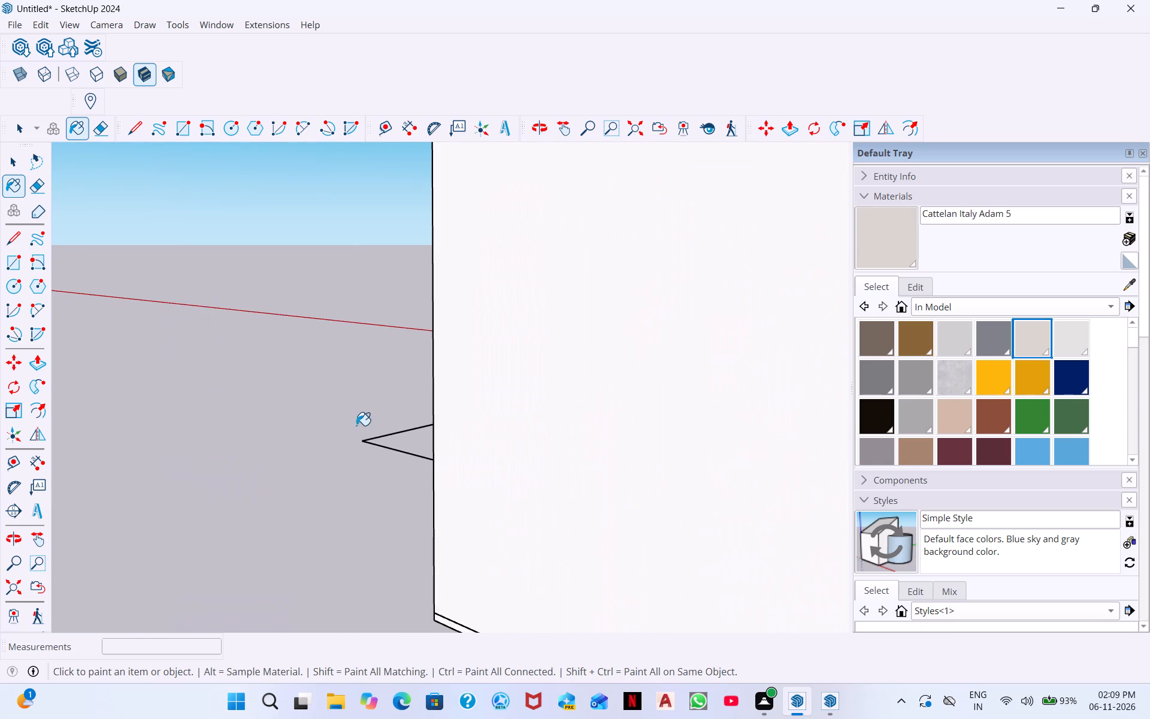
{"action": "scroll", "coordinate": [356, 426], "scroll_direction": "down", "scroll_amount": 8}
{"action": "left_click", "coordinate": [389, 449]}
{"action": "left_click", "coordinate": [389, 449]}
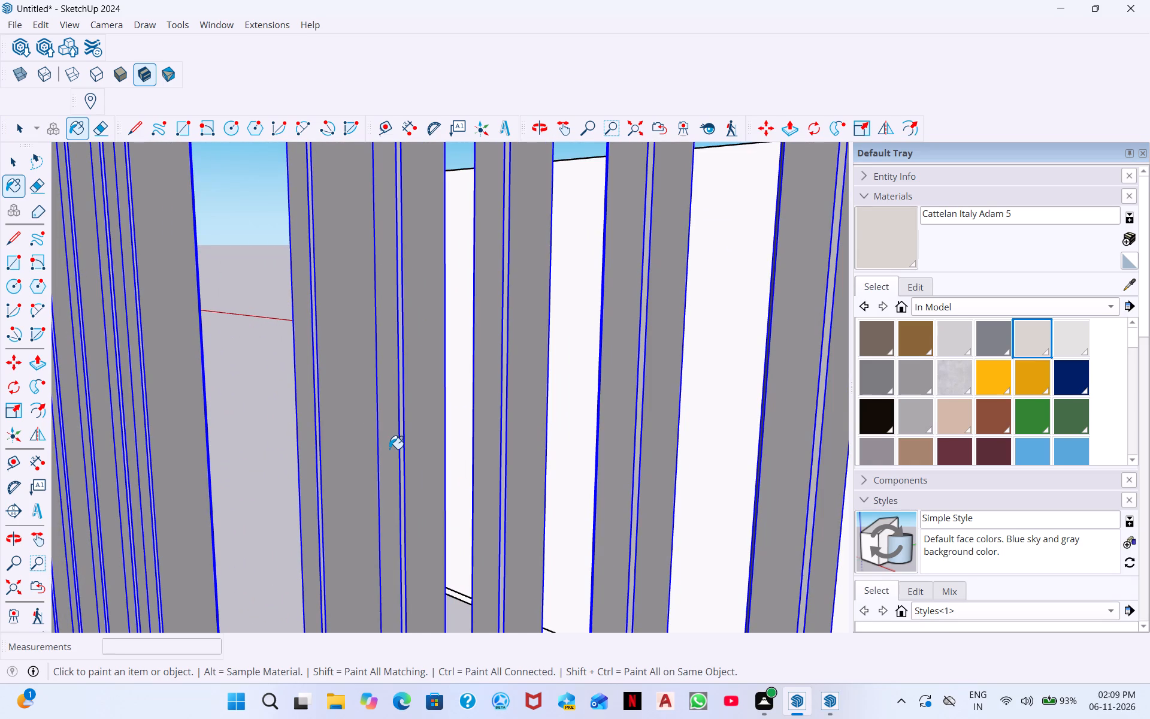
{"action": "left_click", "coordinate": [402, 455]}
{"action": "left_click", "coordinate": [402, 455]}
{"action": "scroll", "coordinate": [400, 447], "scroll_direction": "down", "scroll_amount": 6}
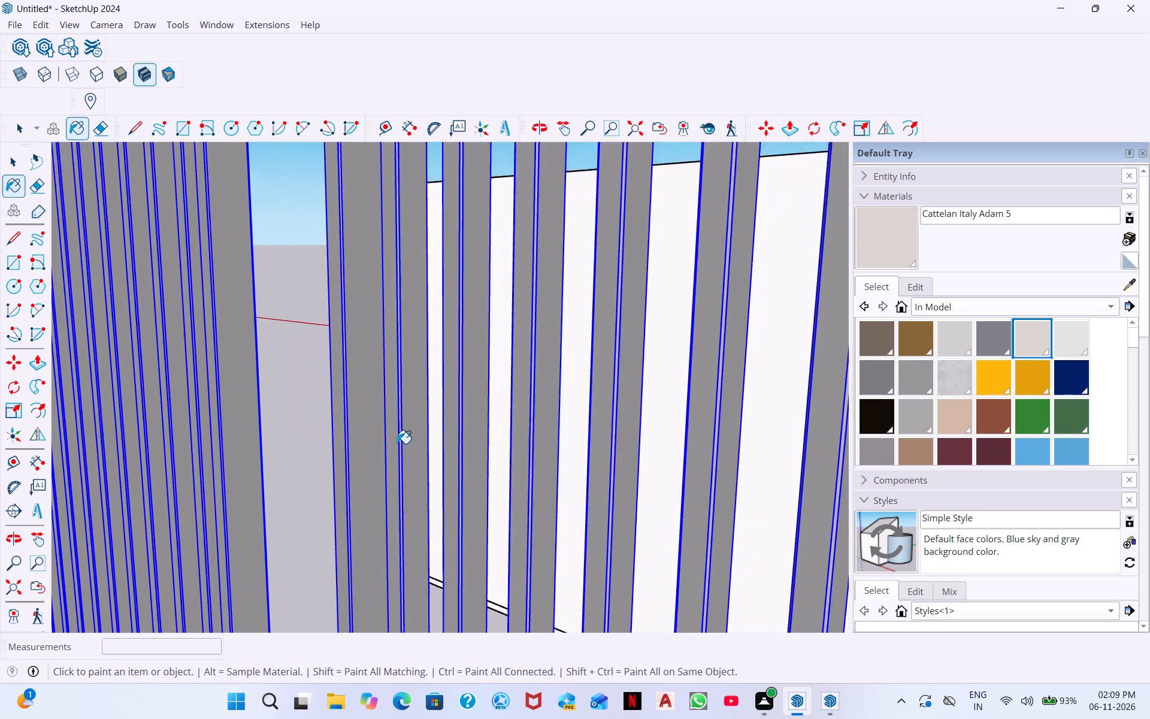
{"action": "scroll", "coordinate": [397, 443], "scroll_direction": "down", "scroll_amount": 20}
{"action": "scroll", "coordinate": [477, 458], "scroll_direction": "down", "scroll_amount": 7}
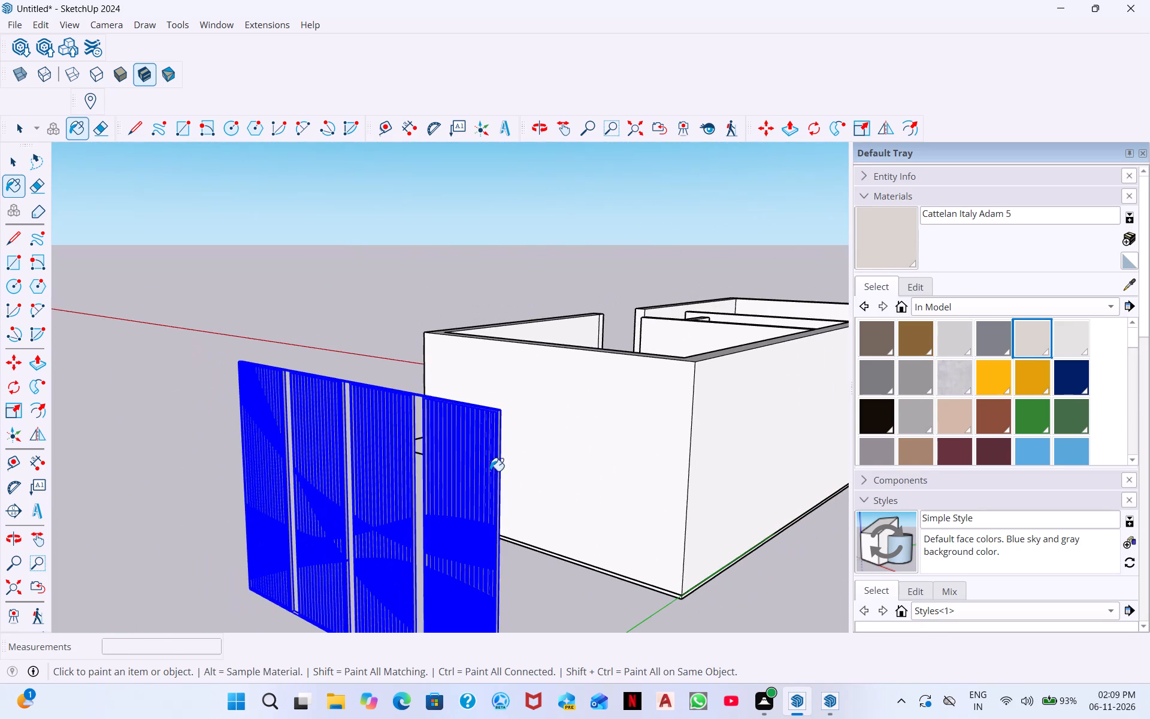
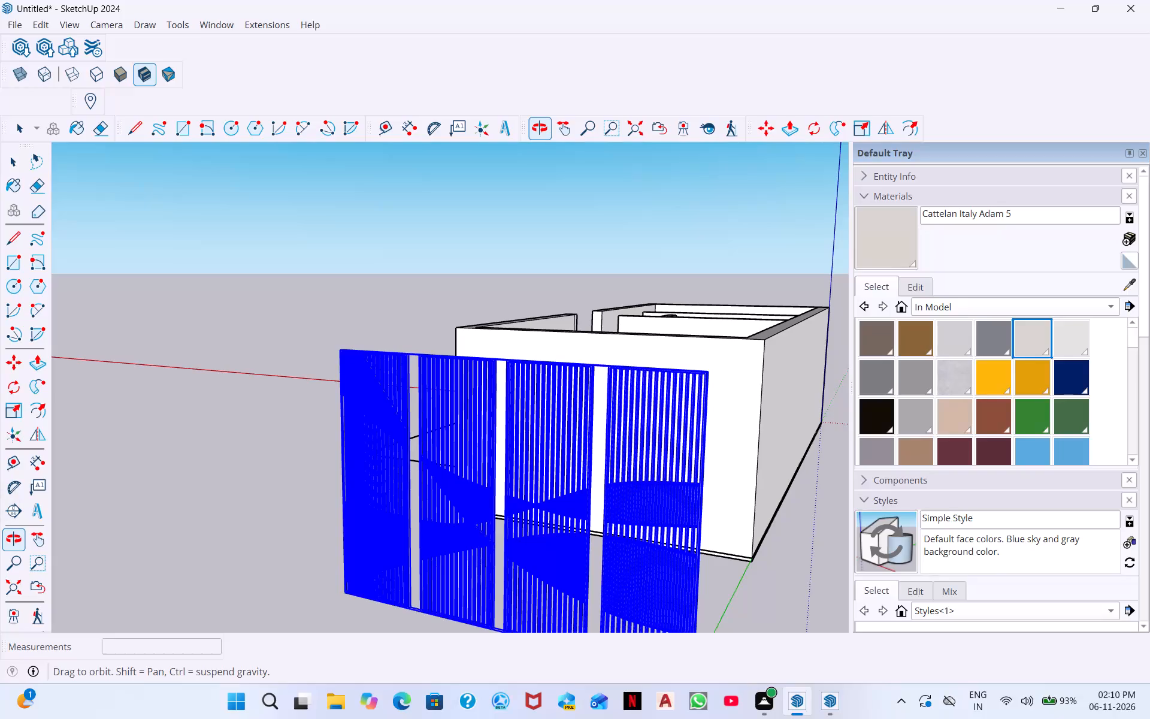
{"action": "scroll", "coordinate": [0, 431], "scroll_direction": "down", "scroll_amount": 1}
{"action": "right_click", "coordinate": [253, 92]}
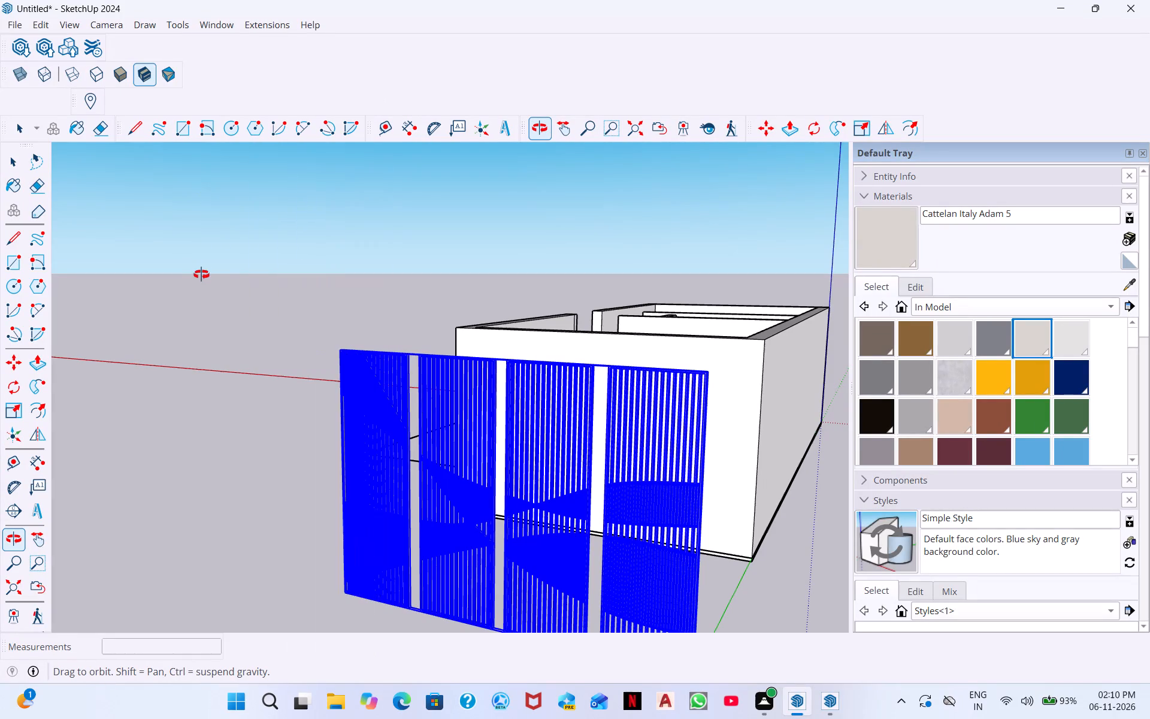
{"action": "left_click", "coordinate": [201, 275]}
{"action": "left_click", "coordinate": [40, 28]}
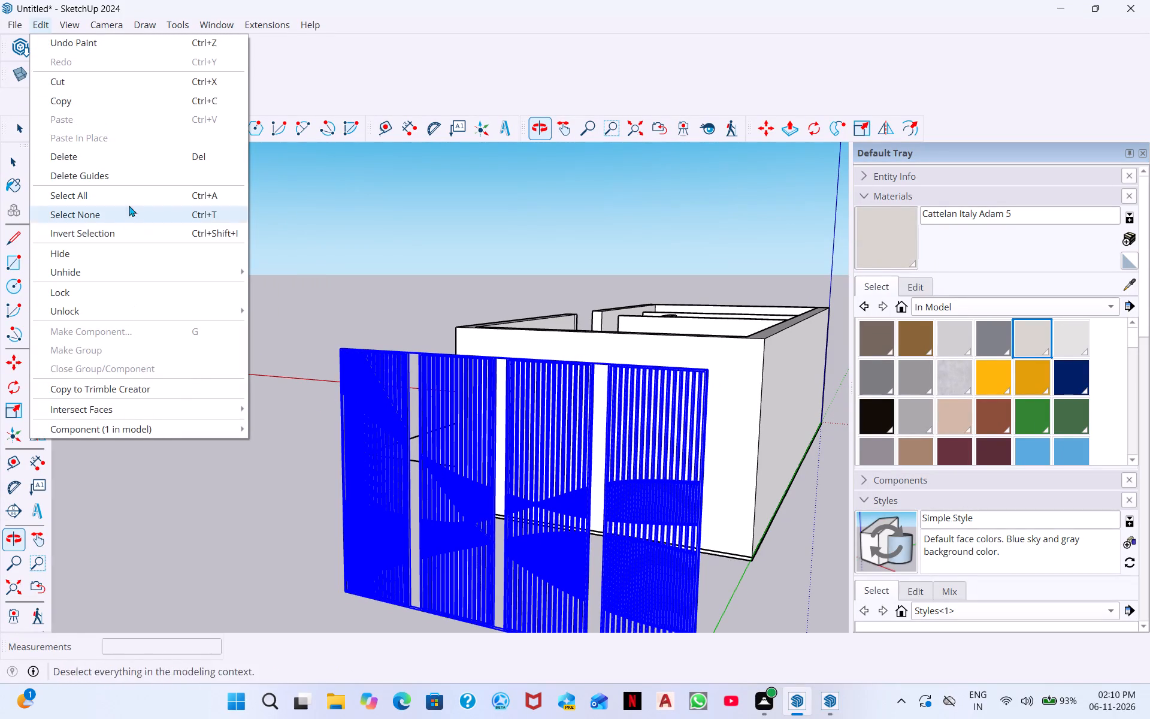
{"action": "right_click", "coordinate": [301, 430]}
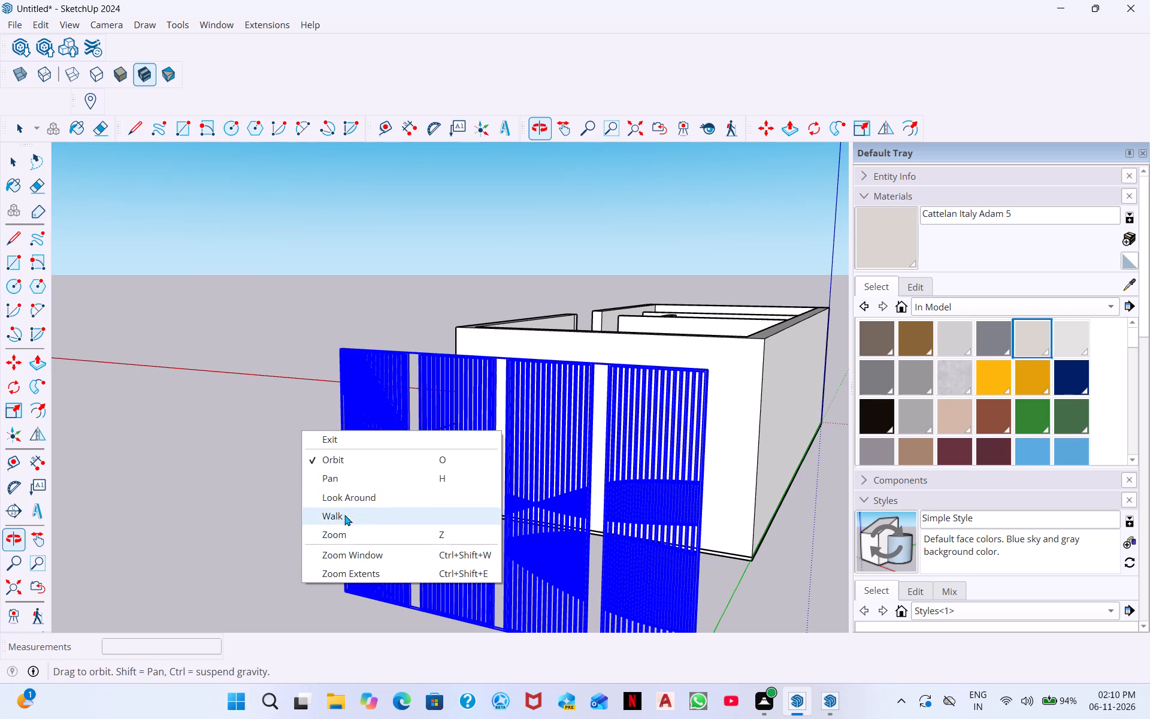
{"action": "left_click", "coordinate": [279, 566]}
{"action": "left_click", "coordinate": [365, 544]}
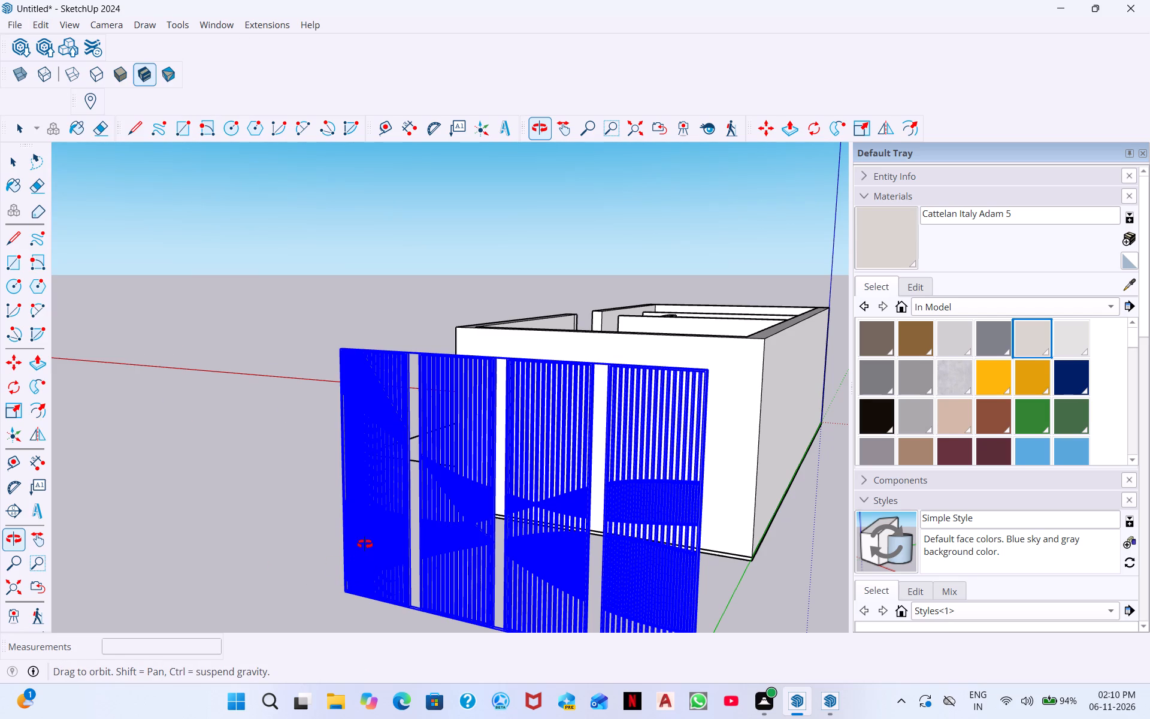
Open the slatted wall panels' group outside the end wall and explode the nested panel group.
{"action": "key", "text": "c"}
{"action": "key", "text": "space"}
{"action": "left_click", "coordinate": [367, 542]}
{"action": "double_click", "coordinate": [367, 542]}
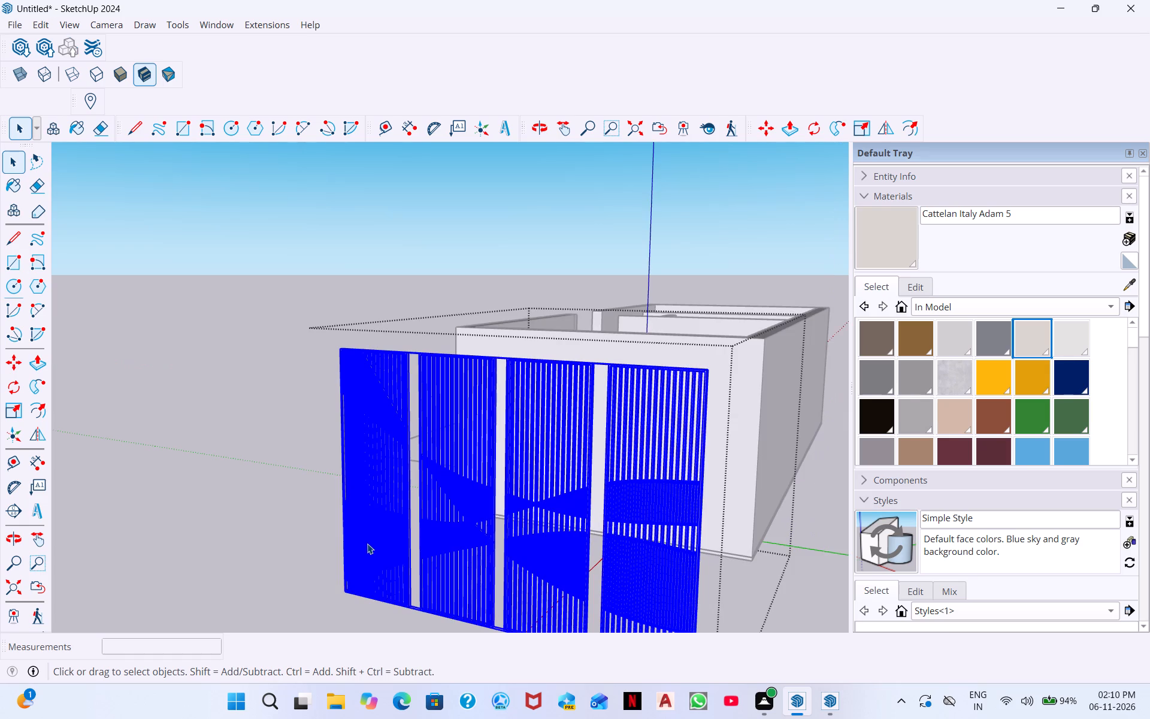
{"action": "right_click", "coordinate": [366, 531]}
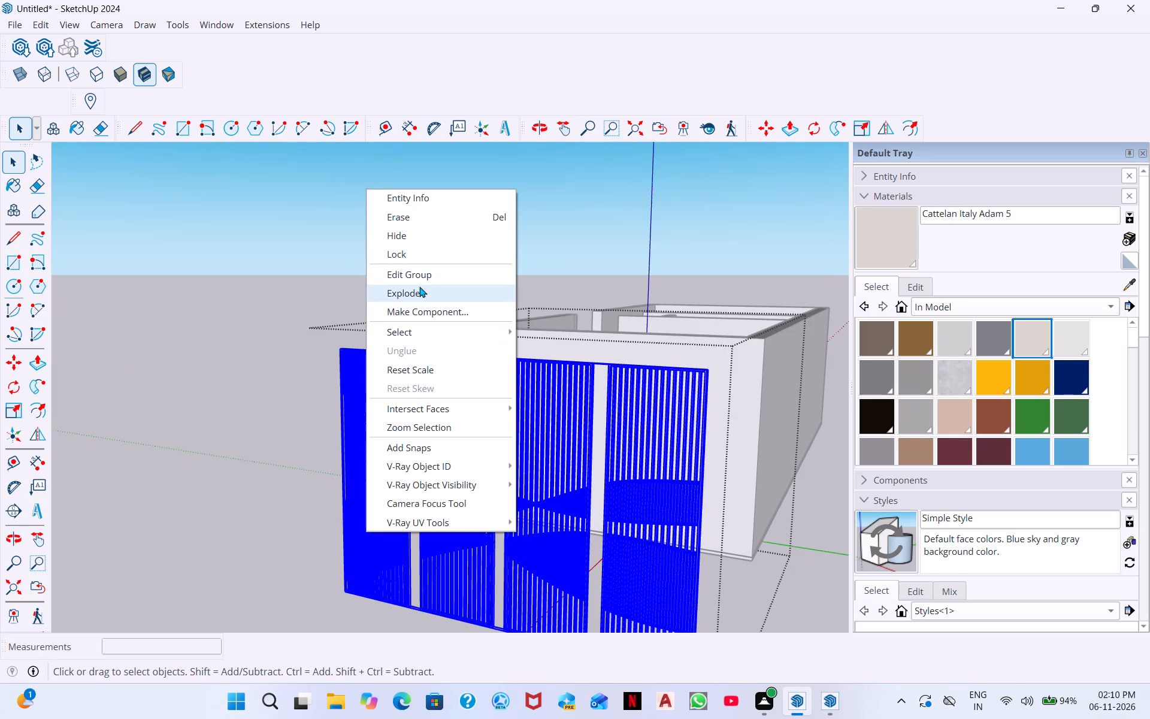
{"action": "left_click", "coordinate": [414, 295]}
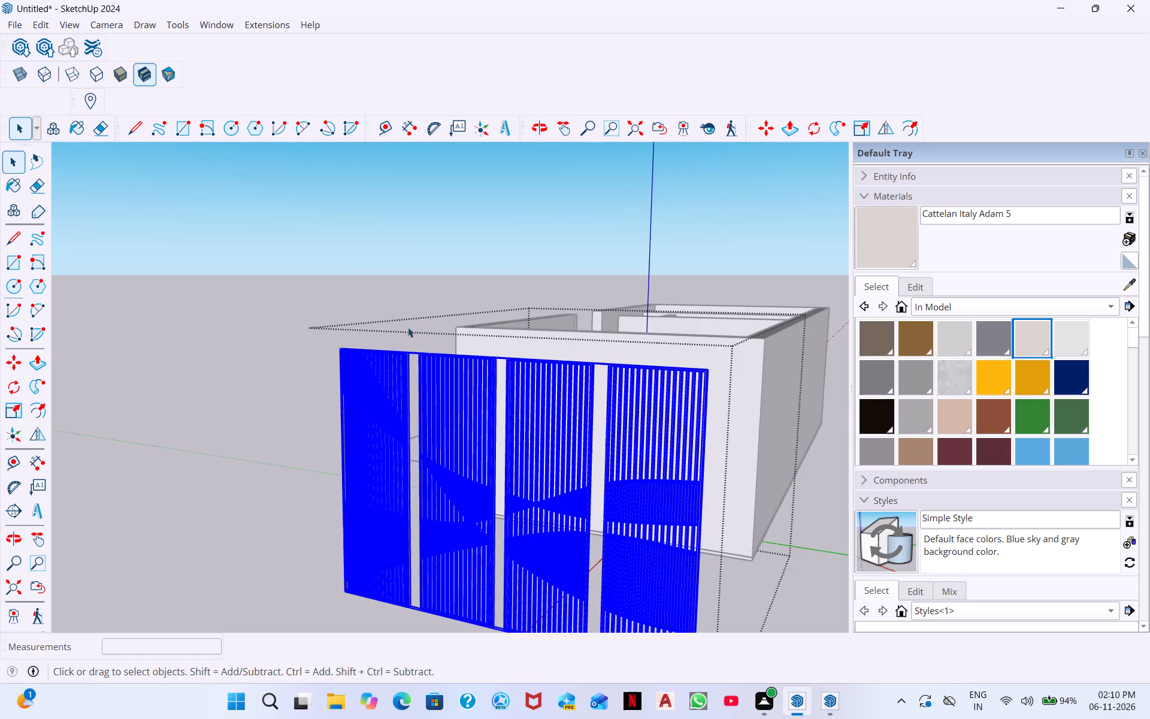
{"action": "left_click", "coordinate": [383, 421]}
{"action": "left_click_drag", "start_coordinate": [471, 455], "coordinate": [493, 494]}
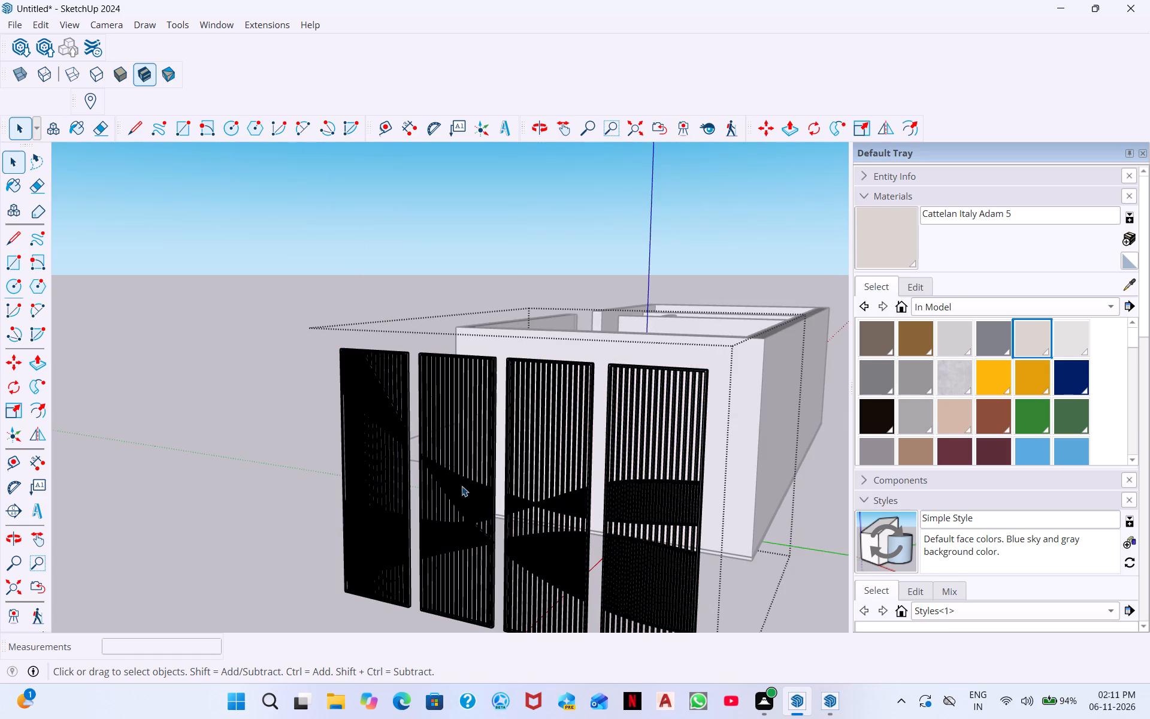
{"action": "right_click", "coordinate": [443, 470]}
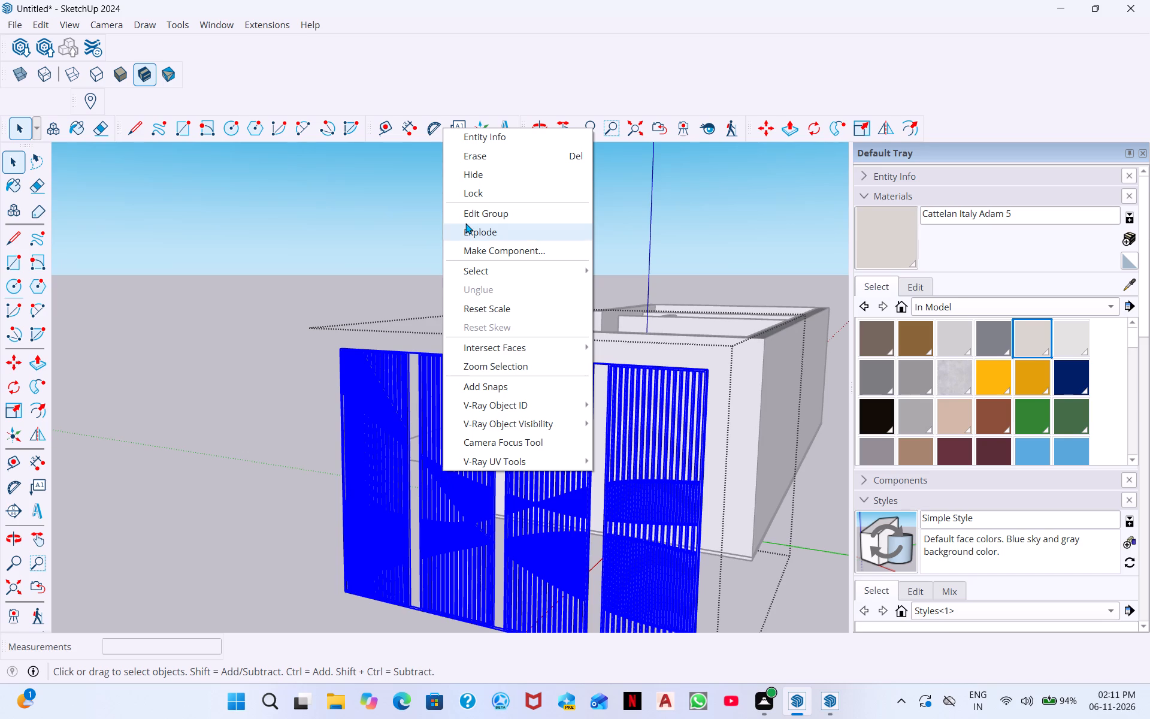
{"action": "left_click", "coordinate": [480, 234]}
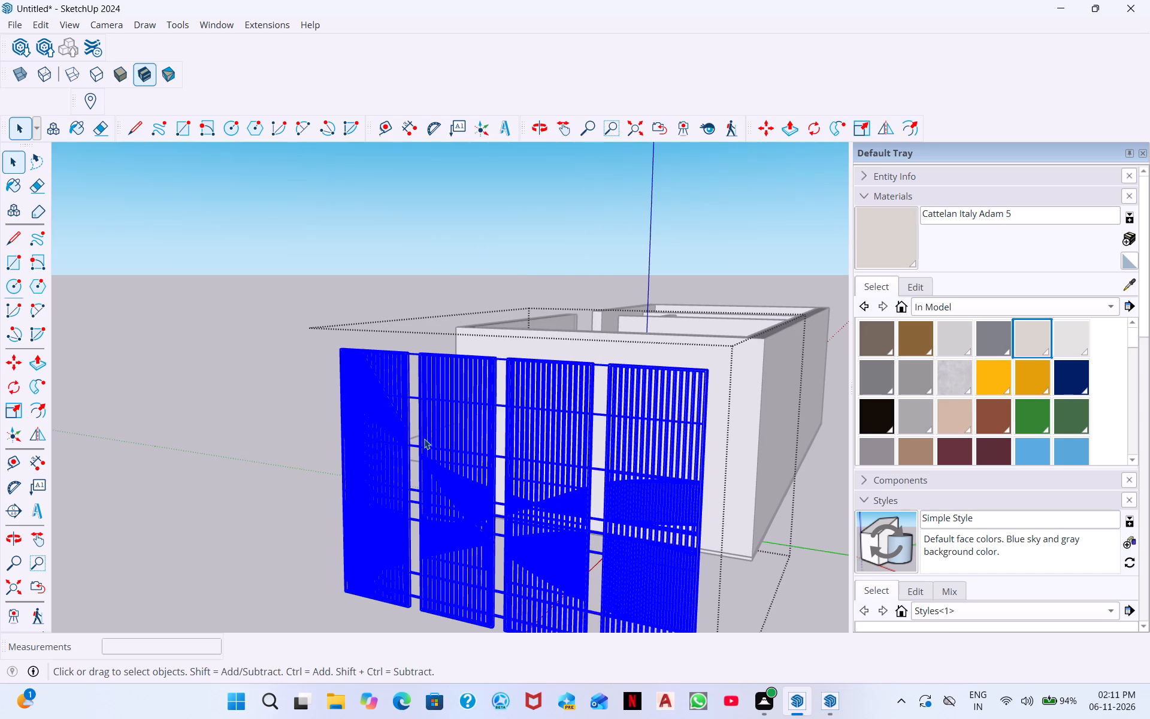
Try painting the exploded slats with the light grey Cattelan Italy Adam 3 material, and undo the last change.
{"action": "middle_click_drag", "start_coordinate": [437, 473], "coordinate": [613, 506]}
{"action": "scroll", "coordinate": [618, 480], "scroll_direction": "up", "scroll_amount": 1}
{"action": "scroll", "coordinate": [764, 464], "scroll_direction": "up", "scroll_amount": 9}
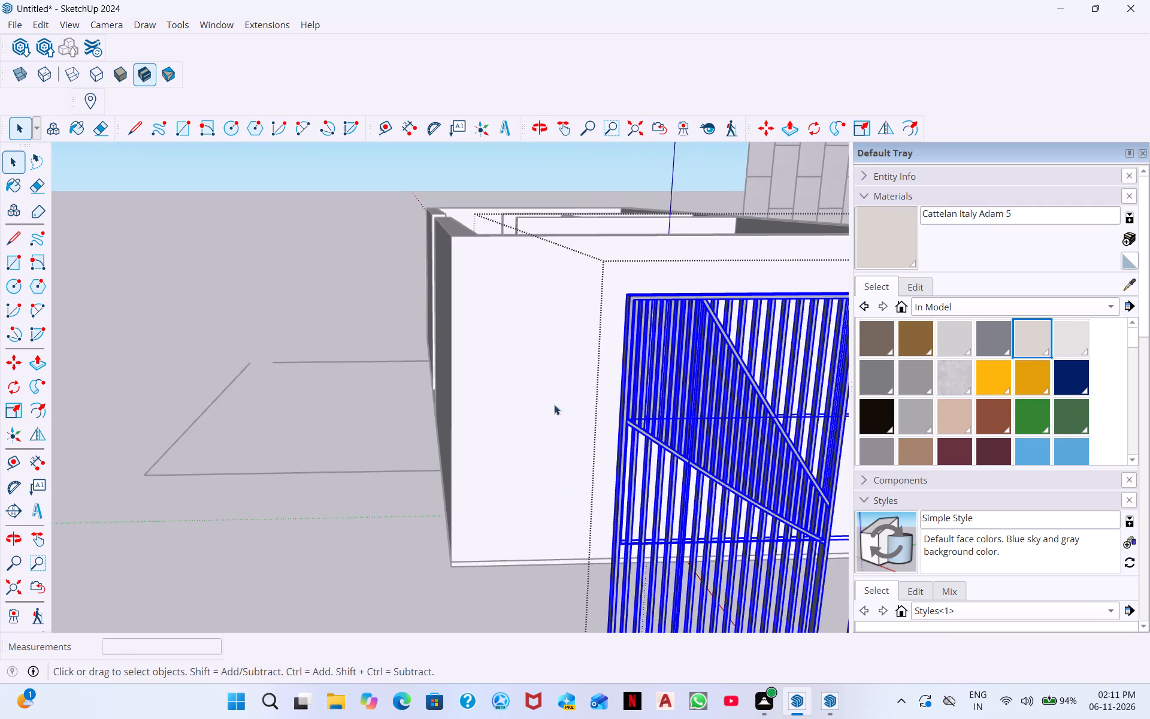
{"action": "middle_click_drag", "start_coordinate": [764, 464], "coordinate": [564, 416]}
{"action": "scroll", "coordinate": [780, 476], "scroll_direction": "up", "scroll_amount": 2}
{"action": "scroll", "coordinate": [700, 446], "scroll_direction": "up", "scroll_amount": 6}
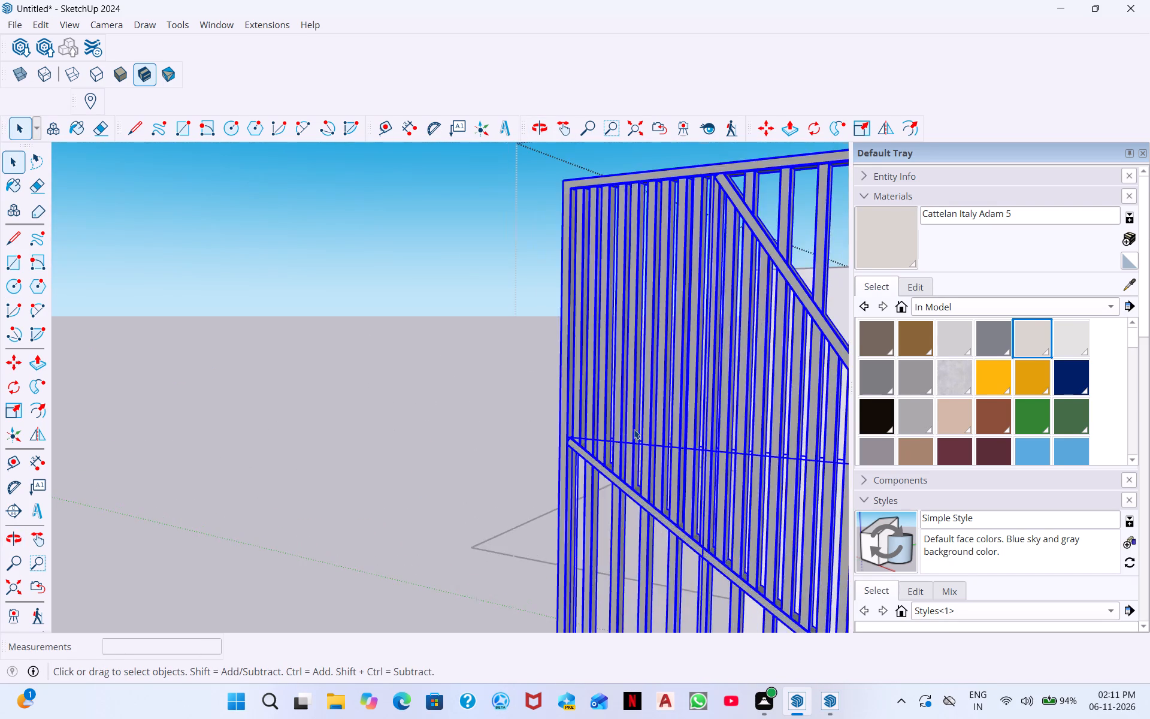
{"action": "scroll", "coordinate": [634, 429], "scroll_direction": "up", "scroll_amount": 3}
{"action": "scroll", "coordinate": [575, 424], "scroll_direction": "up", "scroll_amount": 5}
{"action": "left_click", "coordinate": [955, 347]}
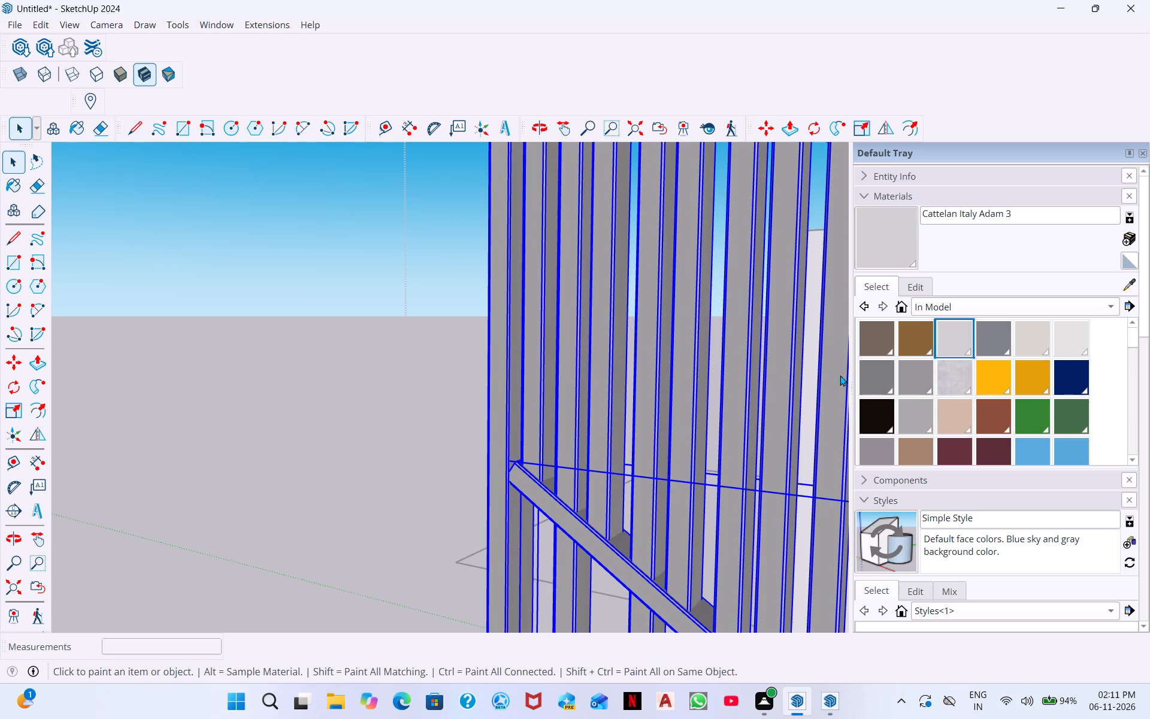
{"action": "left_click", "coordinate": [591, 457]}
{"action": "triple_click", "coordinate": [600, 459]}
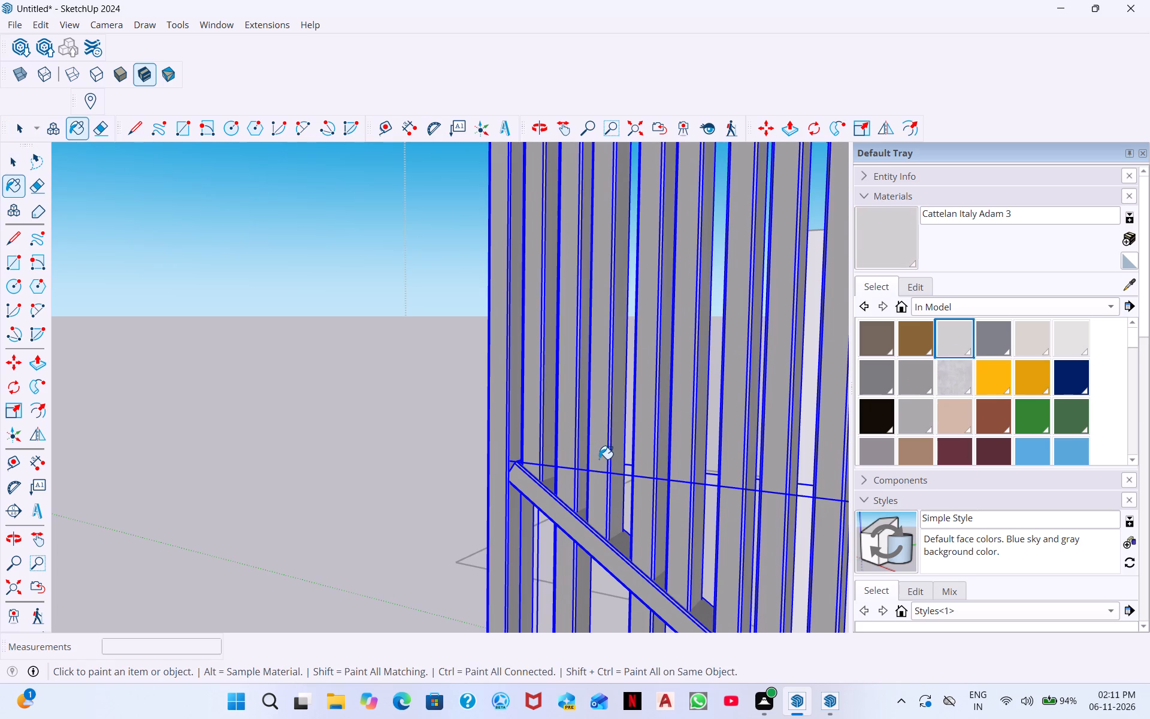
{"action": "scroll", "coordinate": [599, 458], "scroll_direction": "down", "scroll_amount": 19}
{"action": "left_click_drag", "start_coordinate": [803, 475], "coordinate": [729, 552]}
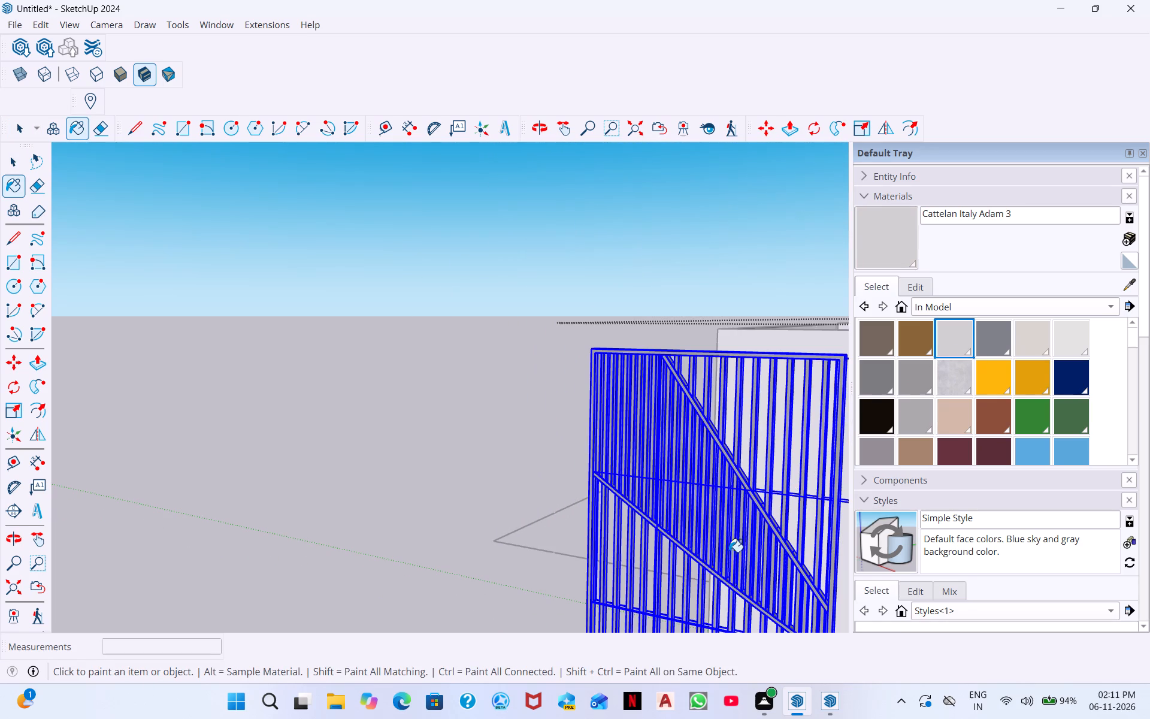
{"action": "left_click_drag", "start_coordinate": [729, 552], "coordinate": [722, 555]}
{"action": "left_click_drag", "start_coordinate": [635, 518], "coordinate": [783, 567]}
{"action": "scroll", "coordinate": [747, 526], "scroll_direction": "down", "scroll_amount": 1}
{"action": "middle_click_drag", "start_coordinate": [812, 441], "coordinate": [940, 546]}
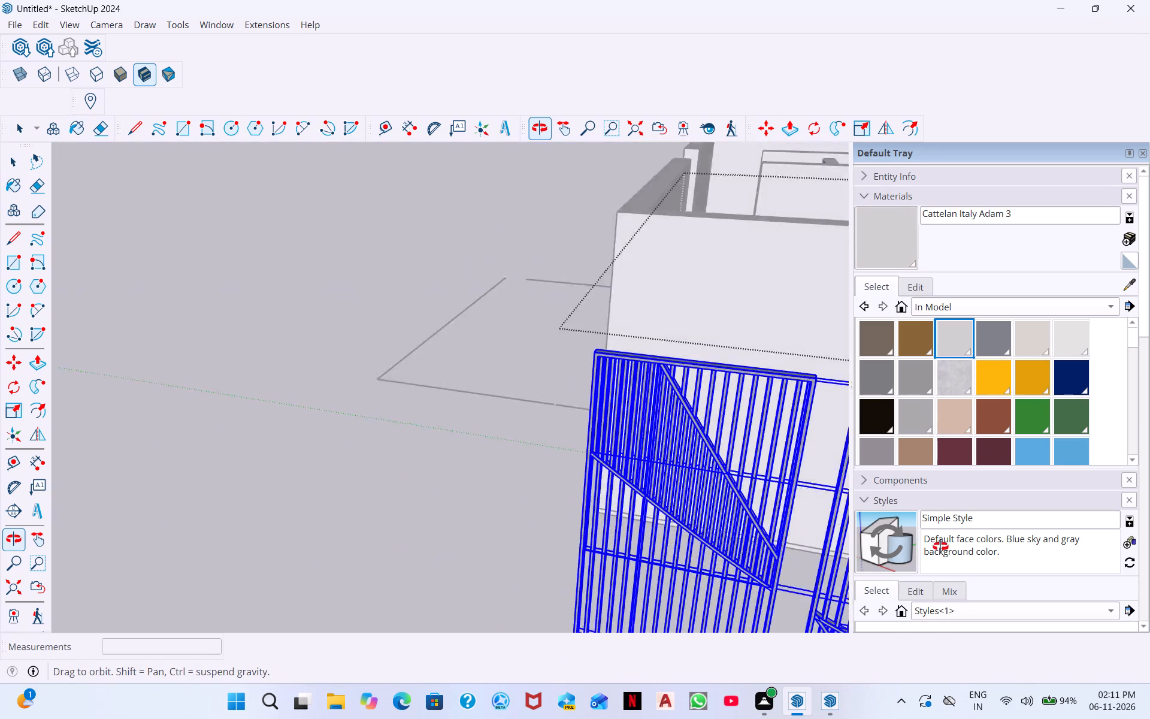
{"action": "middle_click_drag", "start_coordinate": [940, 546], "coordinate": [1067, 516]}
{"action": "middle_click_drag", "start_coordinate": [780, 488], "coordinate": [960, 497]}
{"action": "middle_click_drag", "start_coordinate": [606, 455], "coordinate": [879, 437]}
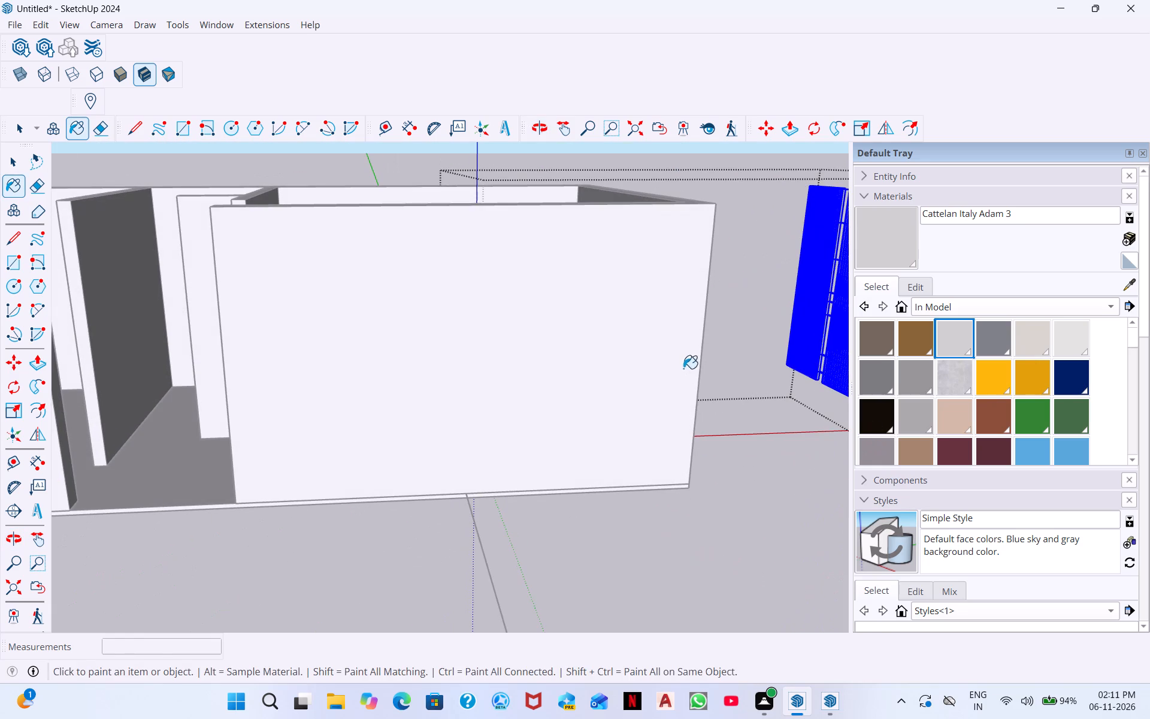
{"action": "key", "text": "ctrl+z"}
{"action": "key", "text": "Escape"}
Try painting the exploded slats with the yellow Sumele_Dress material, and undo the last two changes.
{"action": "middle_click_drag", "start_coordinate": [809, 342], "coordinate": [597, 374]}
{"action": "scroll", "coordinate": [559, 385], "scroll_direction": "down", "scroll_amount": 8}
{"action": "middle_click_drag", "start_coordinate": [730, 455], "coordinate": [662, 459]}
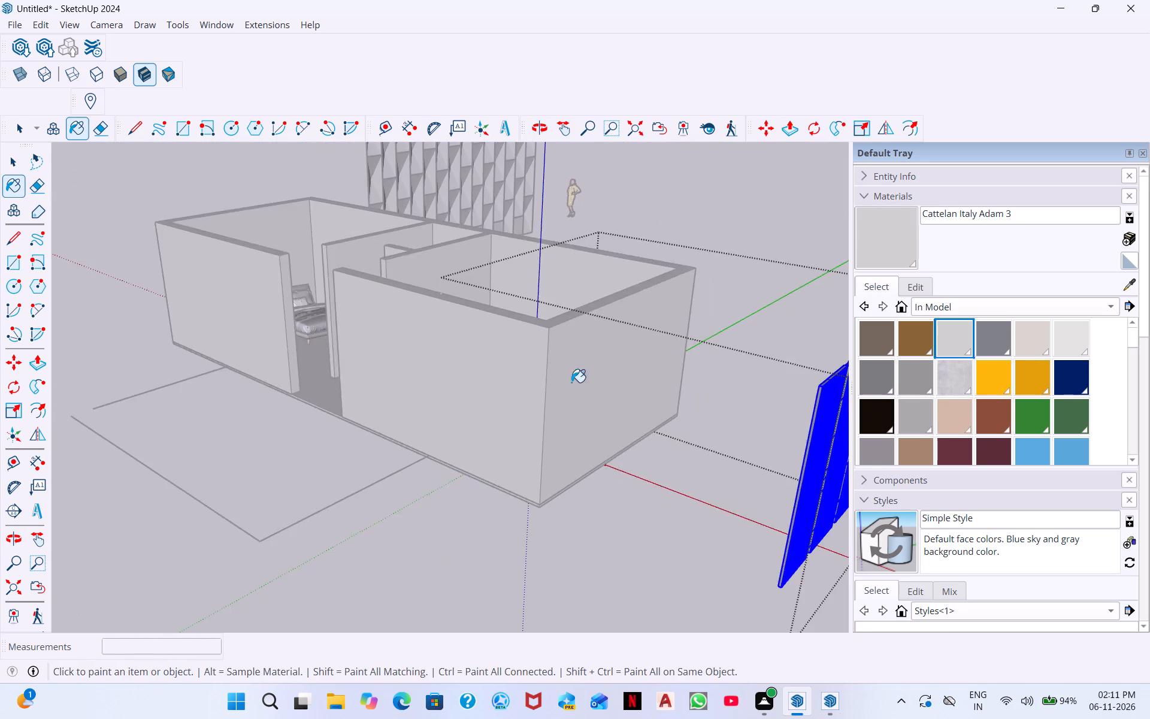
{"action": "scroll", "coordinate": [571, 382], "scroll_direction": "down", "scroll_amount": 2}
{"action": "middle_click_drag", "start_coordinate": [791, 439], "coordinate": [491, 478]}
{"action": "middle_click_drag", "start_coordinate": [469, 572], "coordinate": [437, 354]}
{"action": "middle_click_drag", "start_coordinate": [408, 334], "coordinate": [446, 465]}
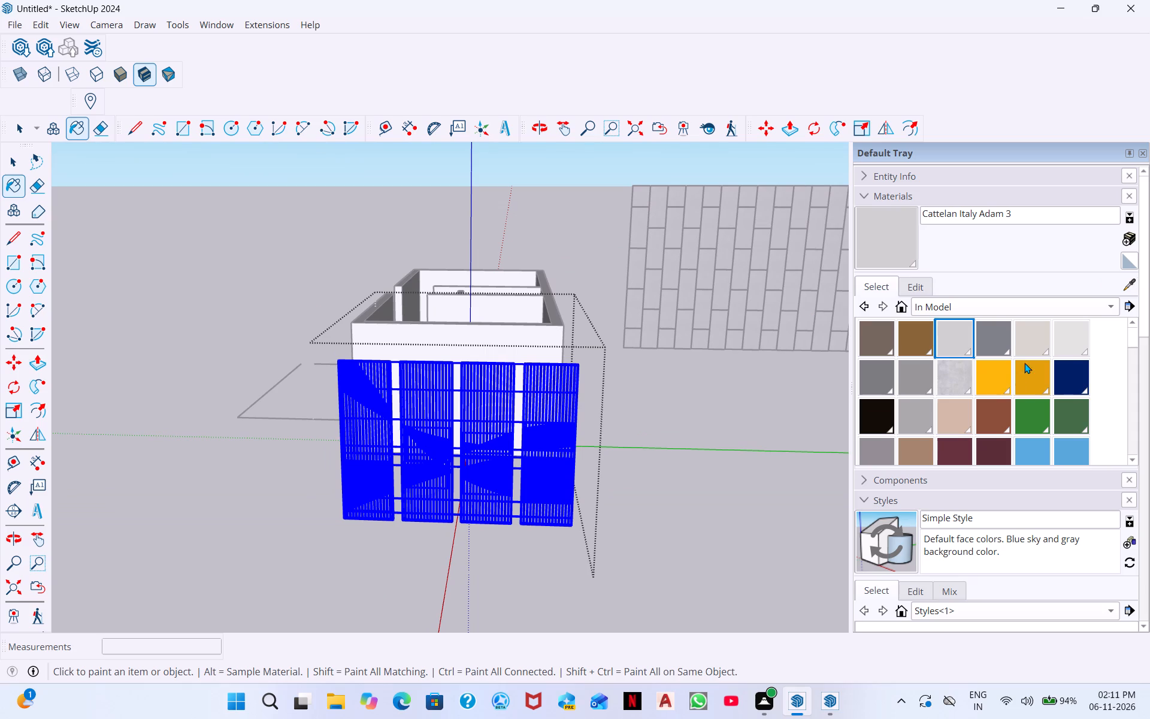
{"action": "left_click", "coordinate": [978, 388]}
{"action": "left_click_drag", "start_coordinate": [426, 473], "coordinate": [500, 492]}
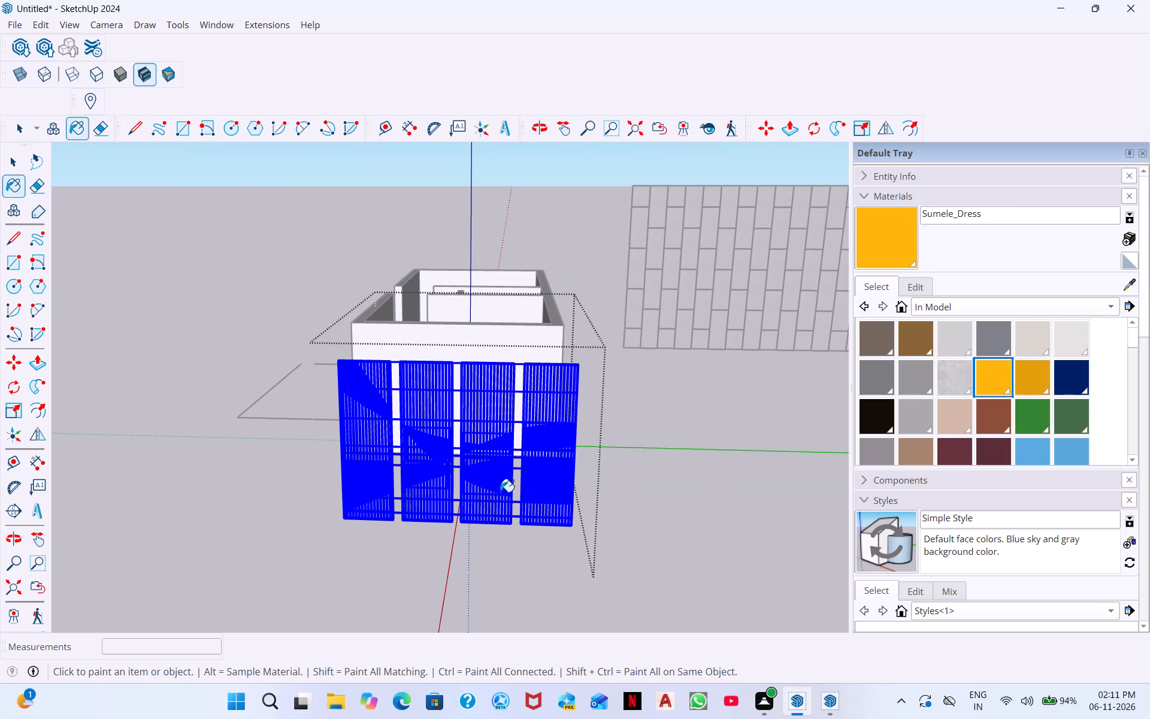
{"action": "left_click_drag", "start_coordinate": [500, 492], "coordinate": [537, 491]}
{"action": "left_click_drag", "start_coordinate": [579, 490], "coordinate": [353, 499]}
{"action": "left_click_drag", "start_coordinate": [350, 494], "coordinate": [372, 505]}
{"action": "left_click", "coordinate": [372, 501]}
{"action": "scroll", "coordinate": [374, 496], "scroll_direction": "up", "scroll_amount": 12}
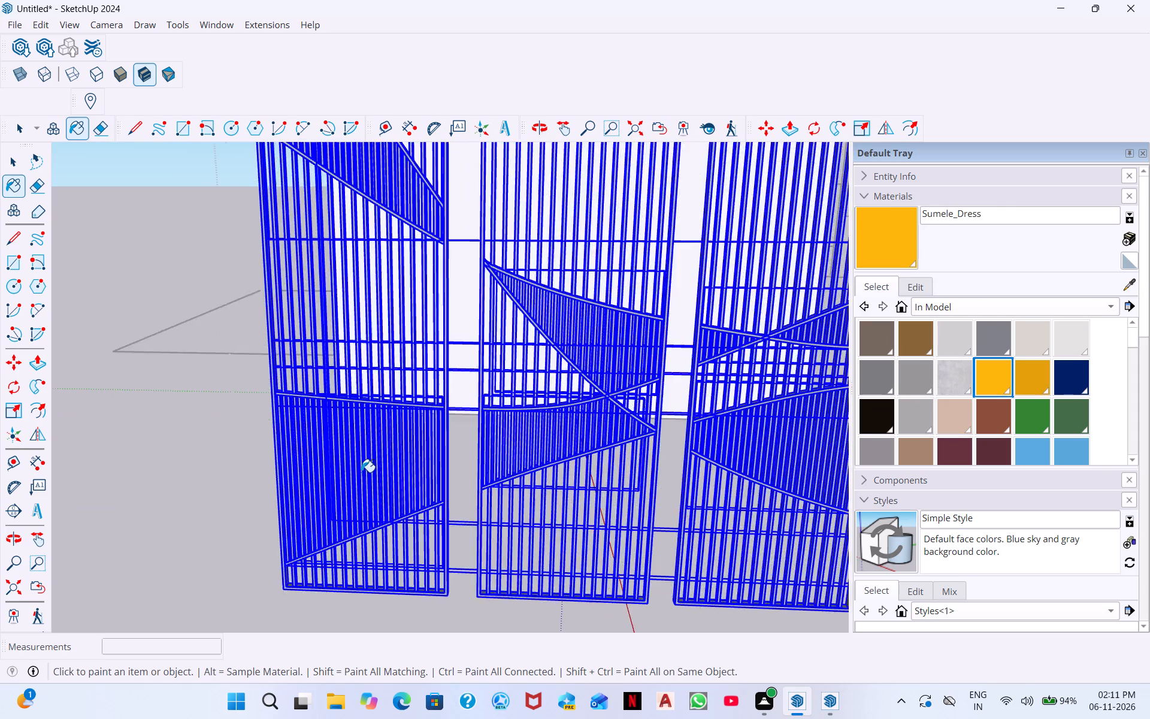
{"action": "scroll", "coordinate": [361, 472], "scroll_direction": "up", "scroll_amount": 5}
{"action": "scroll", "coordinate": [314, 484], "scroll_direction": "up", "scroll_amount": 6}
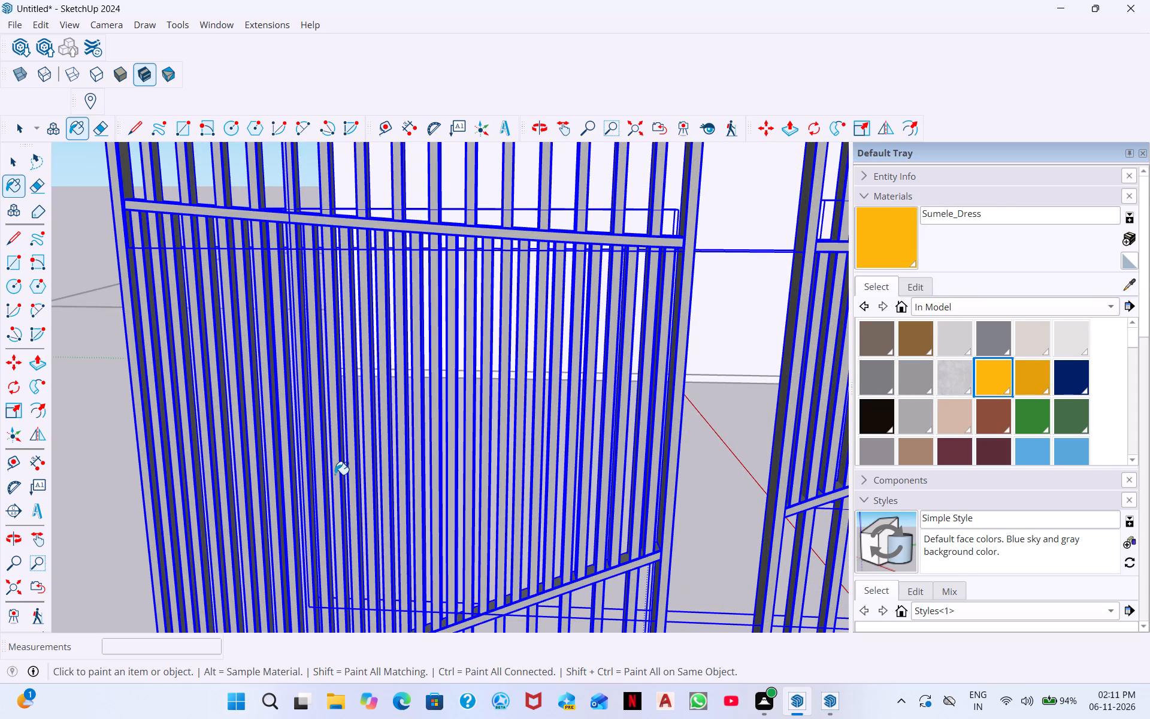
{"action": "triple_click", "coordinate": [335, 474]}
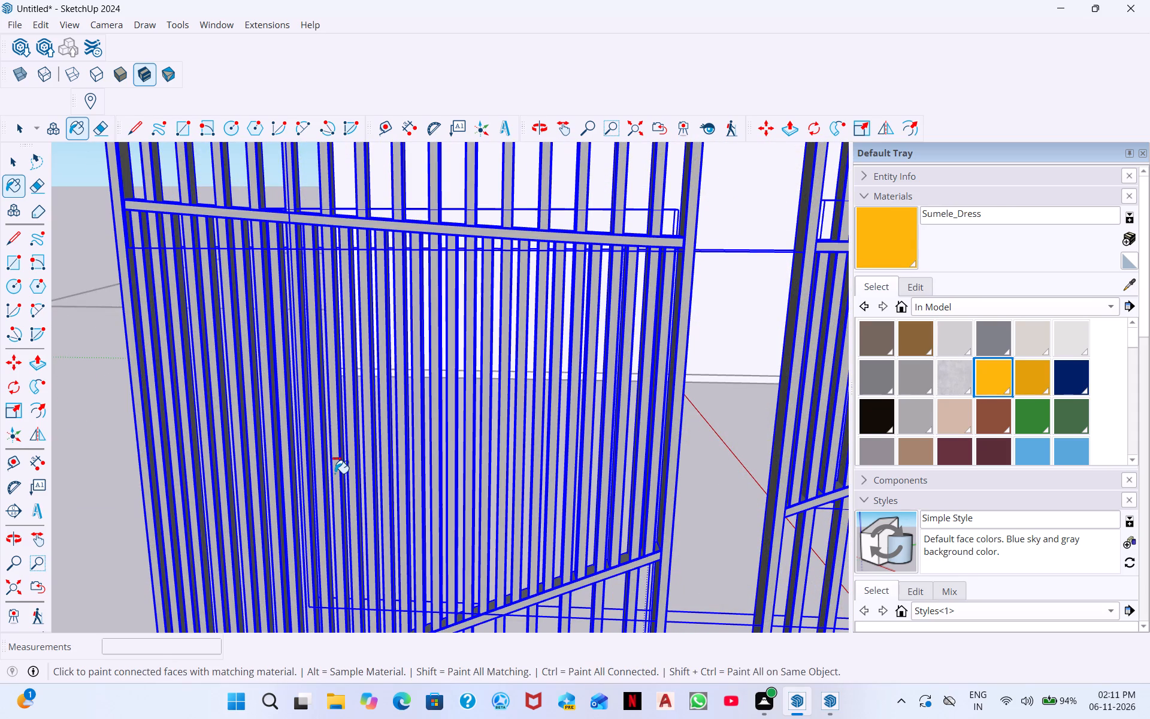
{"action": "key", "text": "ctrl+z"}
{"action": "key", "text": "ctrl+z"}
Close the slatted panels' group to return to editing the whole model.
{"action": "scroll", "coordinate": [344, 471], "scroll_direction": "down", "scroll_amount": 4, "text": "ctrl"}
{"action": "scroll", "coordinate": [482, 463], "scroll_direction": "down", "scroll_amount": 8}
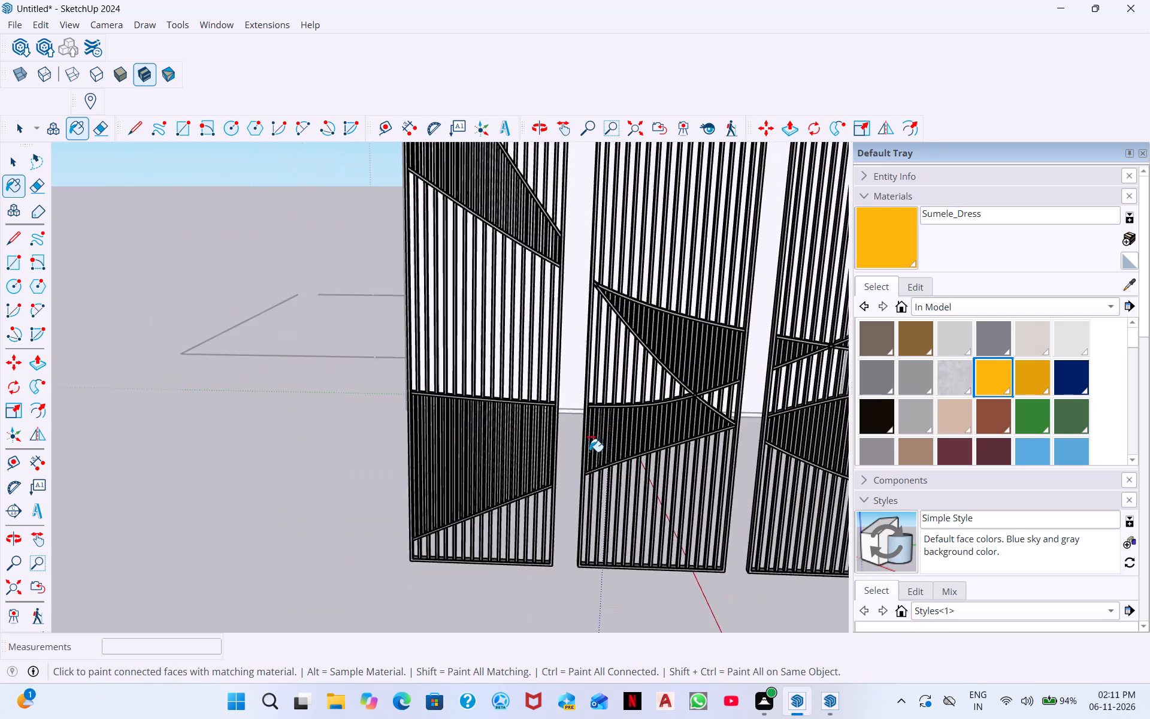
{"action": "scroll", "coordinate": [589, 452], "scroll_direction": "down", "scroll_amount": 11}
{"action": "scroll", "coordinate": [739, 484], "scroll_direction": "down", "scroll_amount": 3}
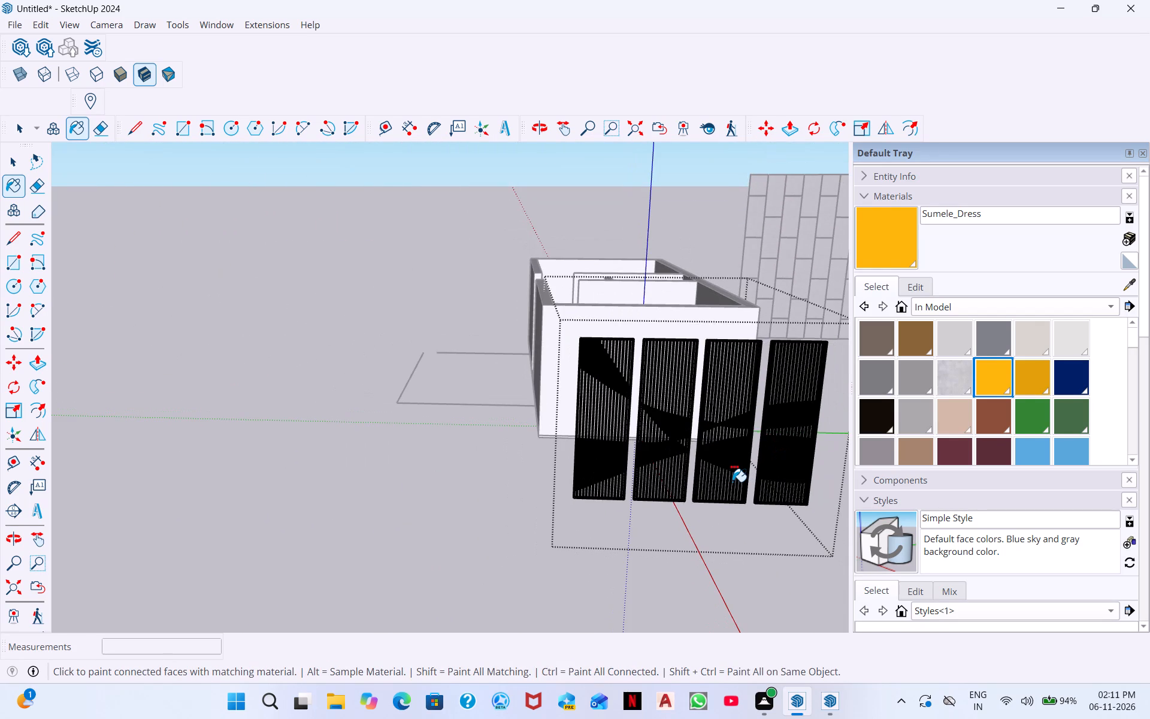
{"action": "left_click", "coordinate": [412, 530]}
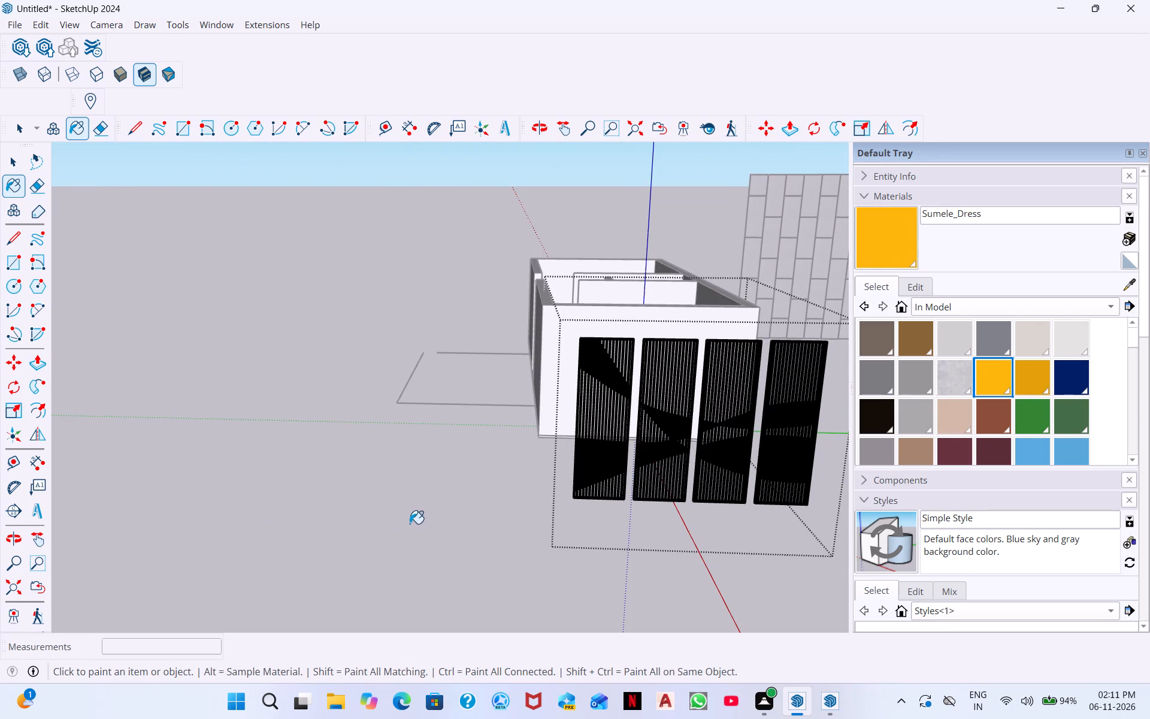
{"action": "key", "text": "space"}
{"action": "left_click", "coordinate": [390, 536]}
Move the slatted wall panels from outside the house onto the end wall's inner face, snapping their top corner to the room's inner top corner.
{"action": "scroll", "coordinate": [647, 437], "scroll_direction": "up", "scroll_amount": 4}
{"action": "scroll", "coordinate": [707, 438], "scroll_direction": "up", "scroll_amount": 4}
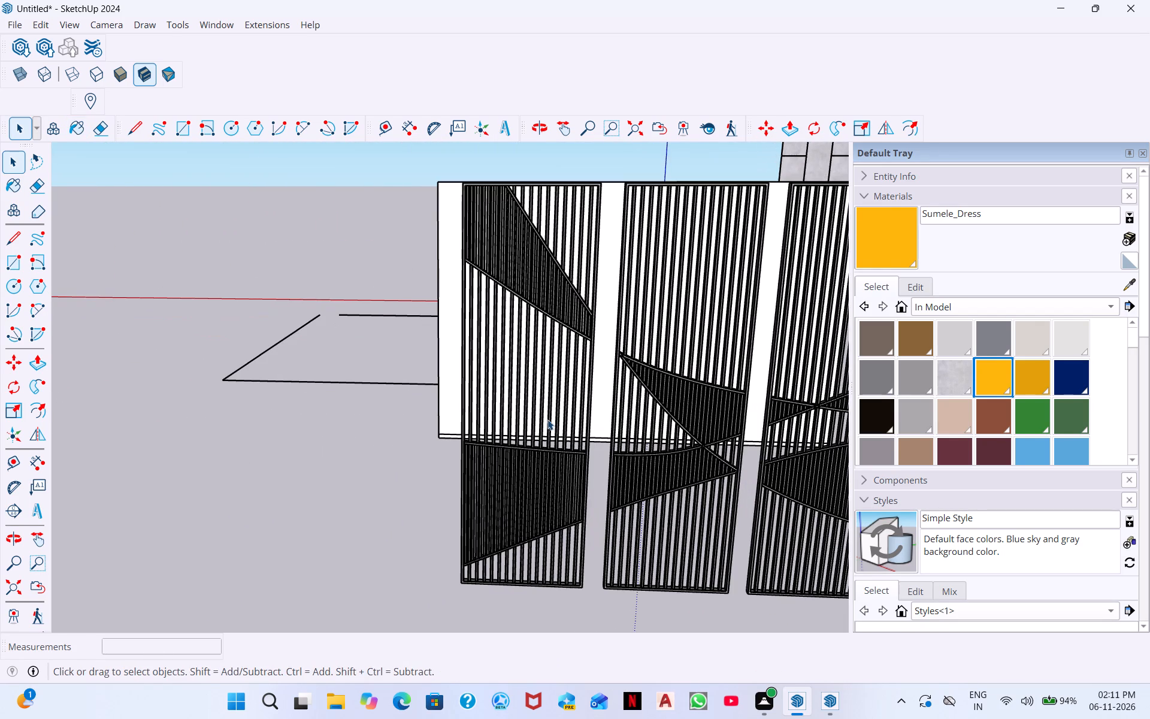
{"action": "left_click", "coordinate": [504, 294]}
{"action": "middle_click_drag", "start_coordinate": [433, 283], "coordinate": [527, 426]}
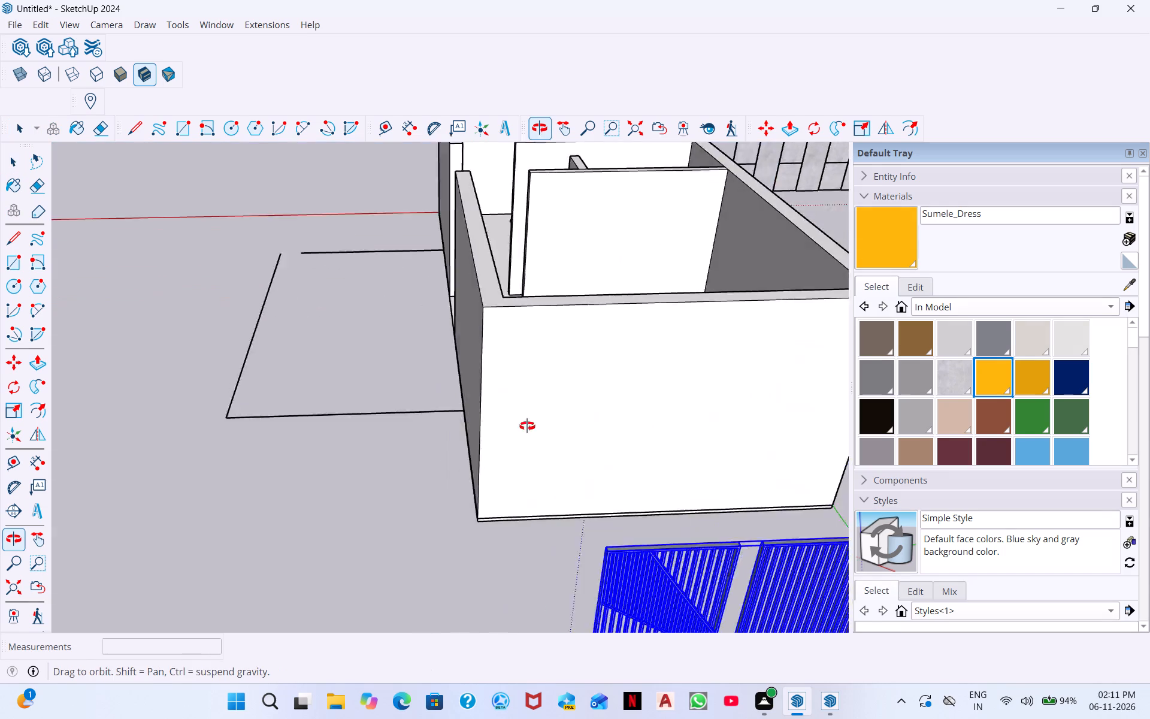
{"action": "middle_click_drag", "start_coordinate": [527, 426], "coordinate": [685, 437]}
{"action": "middle_click_drag", "start_coordinate": [528, 340], "coordinate": [755, 406]}
{"action": "middle_click_drag", "start_coordinate": [510, 305], "coordinate": [815, 340]}
{"action": "middle_click_drag", "start_coordinate": [481, 222], "coordinate": [558, 236]}
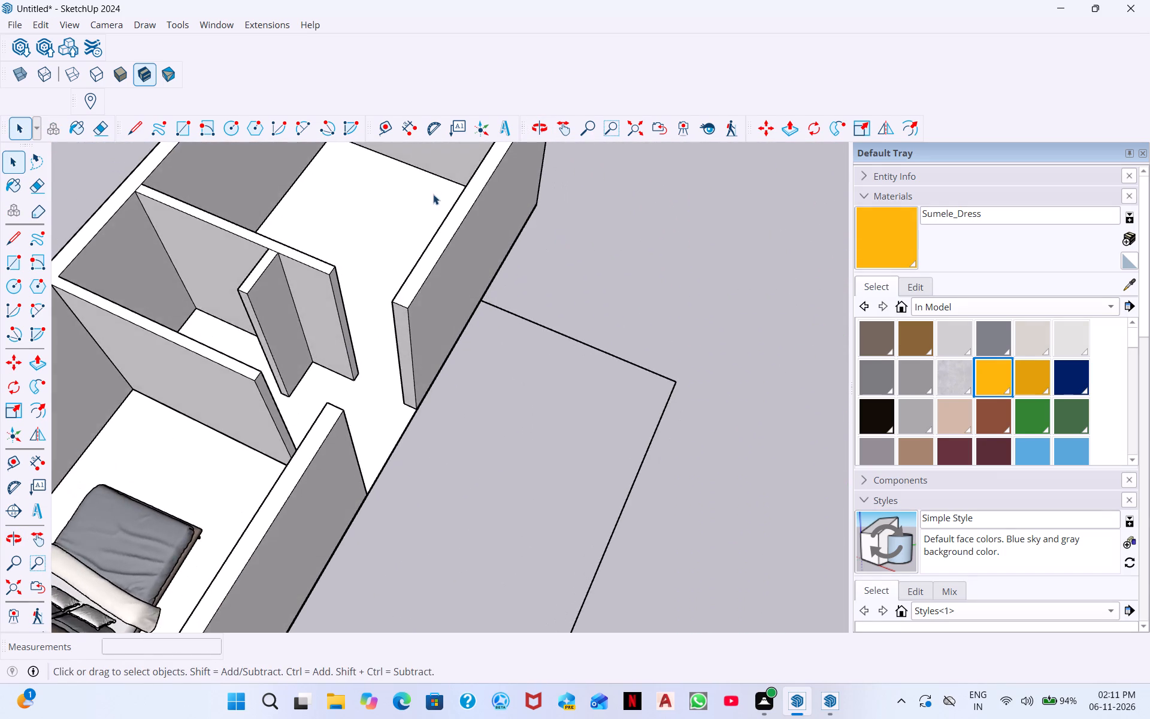
{"action": "scroll", "coordinate": [433, 194], "scroll_direction": "down", "scroll_amount": 3}
{"action": "middle_click_drag", "start_coordinate": [361, 255], "coordinate": [398, 147]}
{"action": "middle_click_drag", "start_coordinate": [401, 180], "coordinate": [437, 125]}
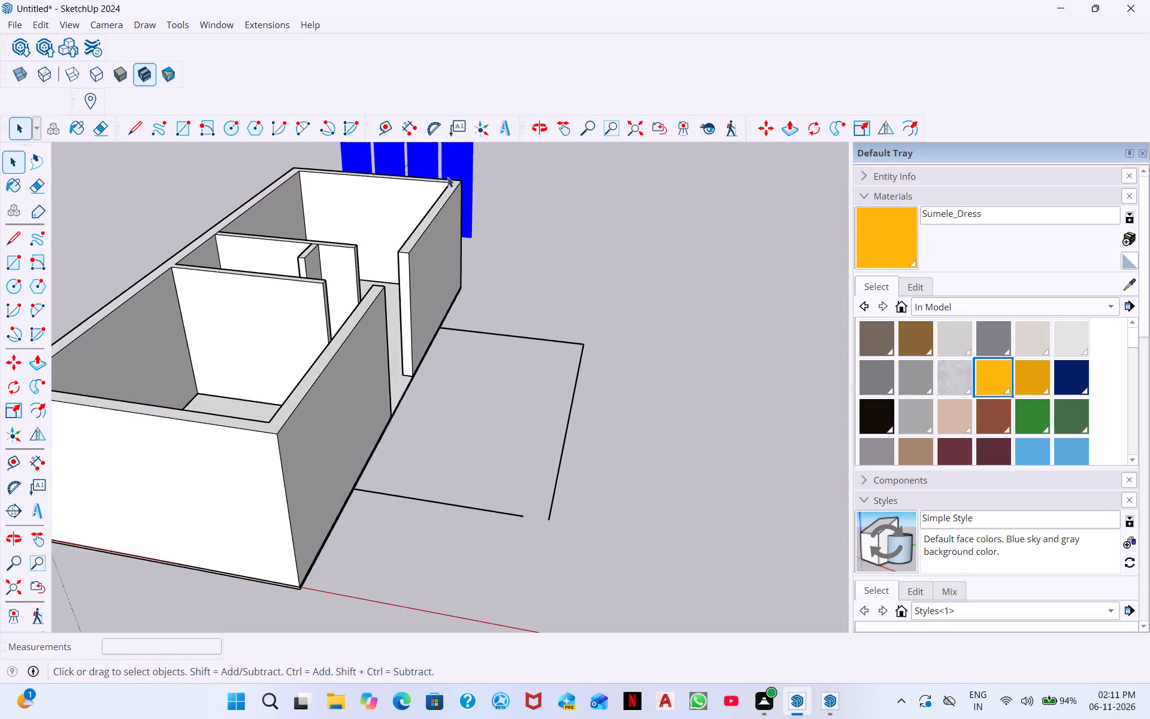
{"action": "scroll", "coordinate": [416, 180], "scroll_direction": "up", "scroll_amount": 3}
{"action": "scroll", "coordinate": [416, 173], "scroll_direction": "down", "scroll_amount": 1}
{"action": "middle_click_drag", "start_coordinate": [417, 173], "coordinate": [435, 112]}
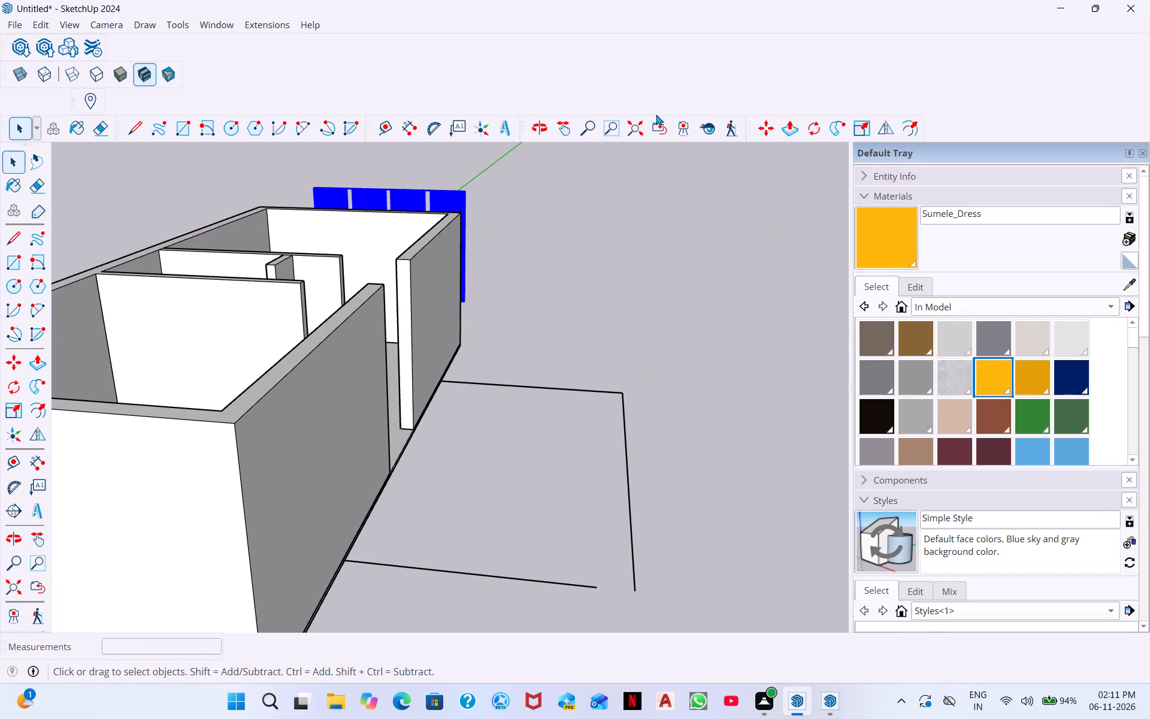
{"action": "left_click", "coordinate": [759, 123]}
{"action": "left_click", "coordinate": [467, 187]}
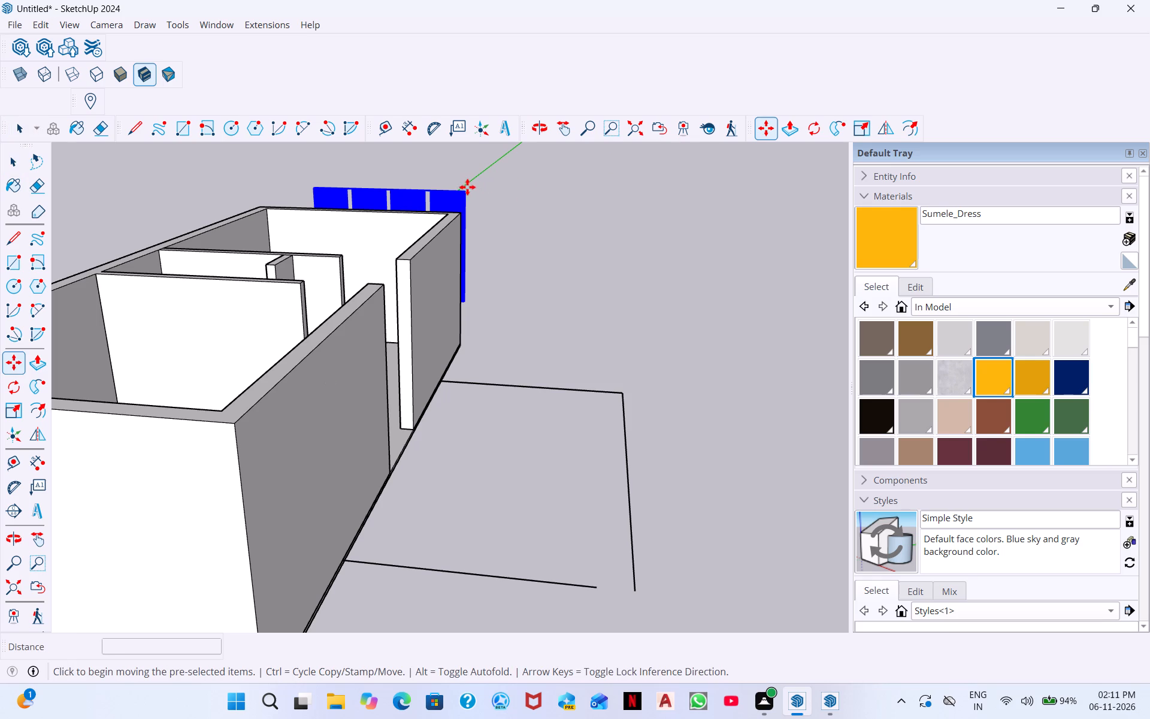
{"action": "scroll", "coordinate": [440, 215], "scroll_direction": "up", "scroll_amount": 5}
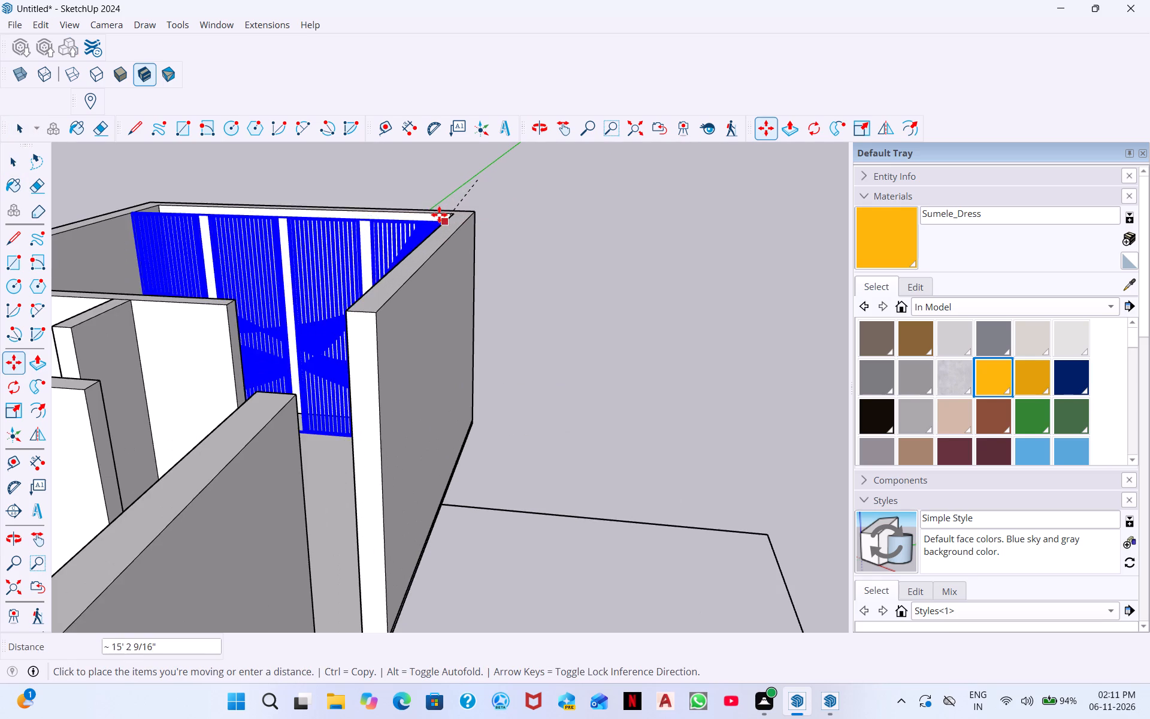
{"action": "scroll", "coordinate": [450, 214], "scroll_direction": "up", "scroll_amount": 5}
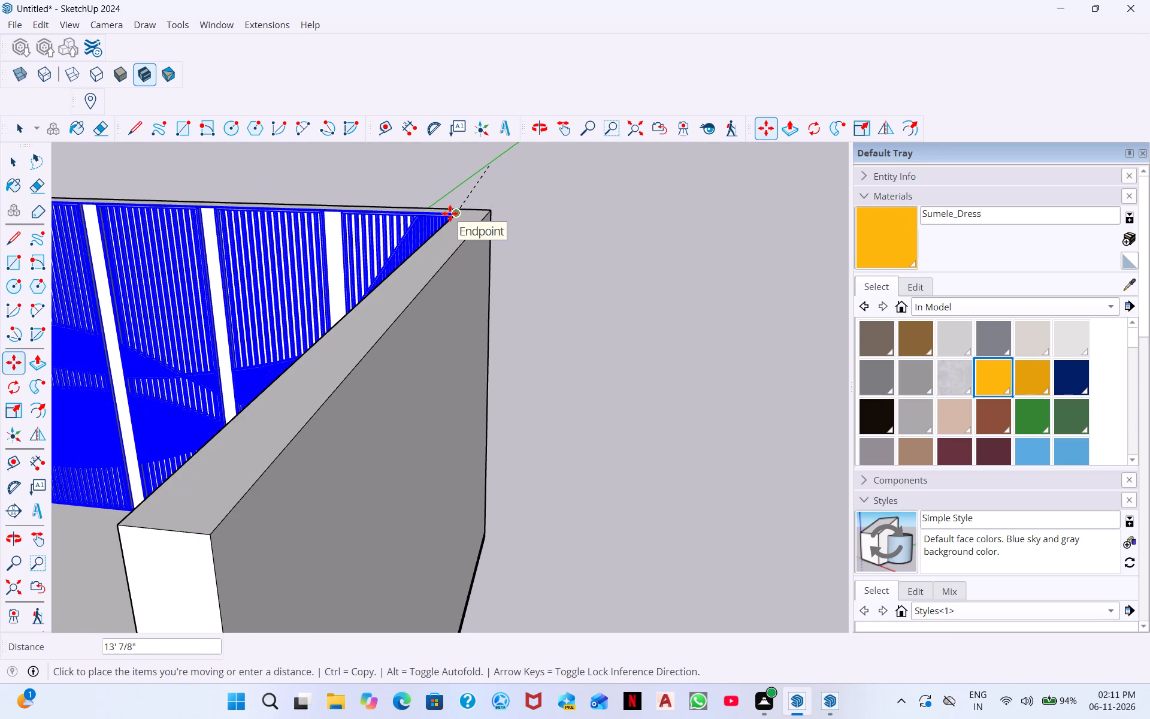
{"action": "scroll", "coordinate": [450, 213], "scroll_direction": "up", "scroll_amount": 9}
{"action": "left_click", "coordinate": [463, 213]}
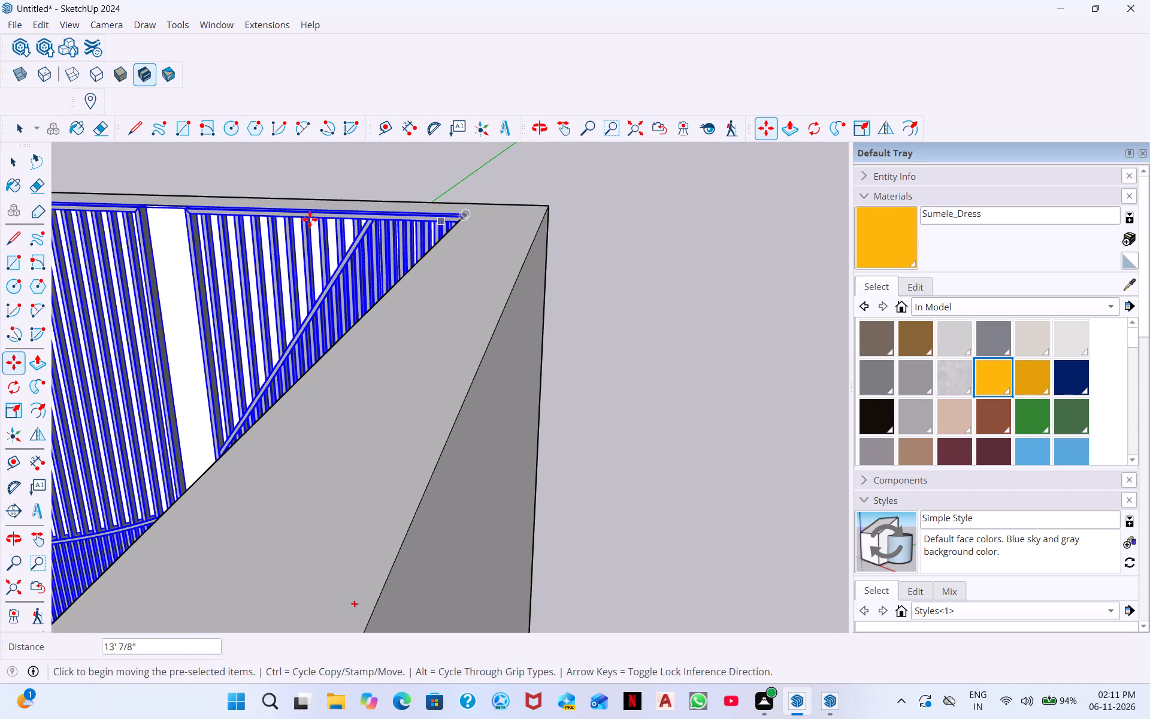
Examine how the slatted panels fit the end wall's inner face at both top corners and down to the floor.
{"action": "scroll", "coordinate": [288, 222], "scroll_direction": "down", "scroll_amount": 11}
{"action": "middle_click_drag", "start_coordinate": [126, 322], "coordinate": [347, 316]}
{"action": "scroll", "coordinate": [322, 321], "scroll_direction": "down", "scroll_amount": 3}
{"action": "scroll", "coordinate": [89, 344], "scroll_direction": "down", "scroll_amount": 3}
{"action": "middle_click_drag", "start_coordinate": [96, 389], "coordinate": [0, 352]}
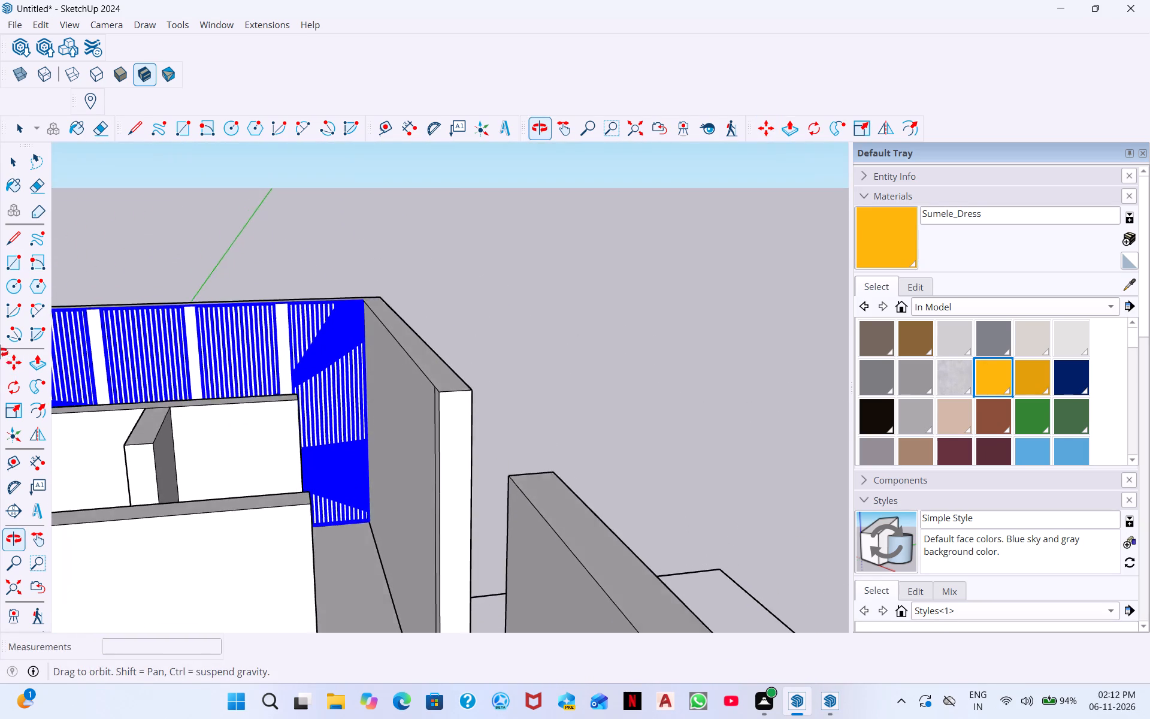
{"action": "middle_click_drag", "start_coordinate": [0, 352], "coordinate": [0, 354]}
{"action": "middle_click_drag", "start_coordinate": [272, 373], "coordinate": [153, 359]}
{"action": "scroll", "coordinate": [128, 310], "scroll_direction": "up", "scroll_amount": 9}
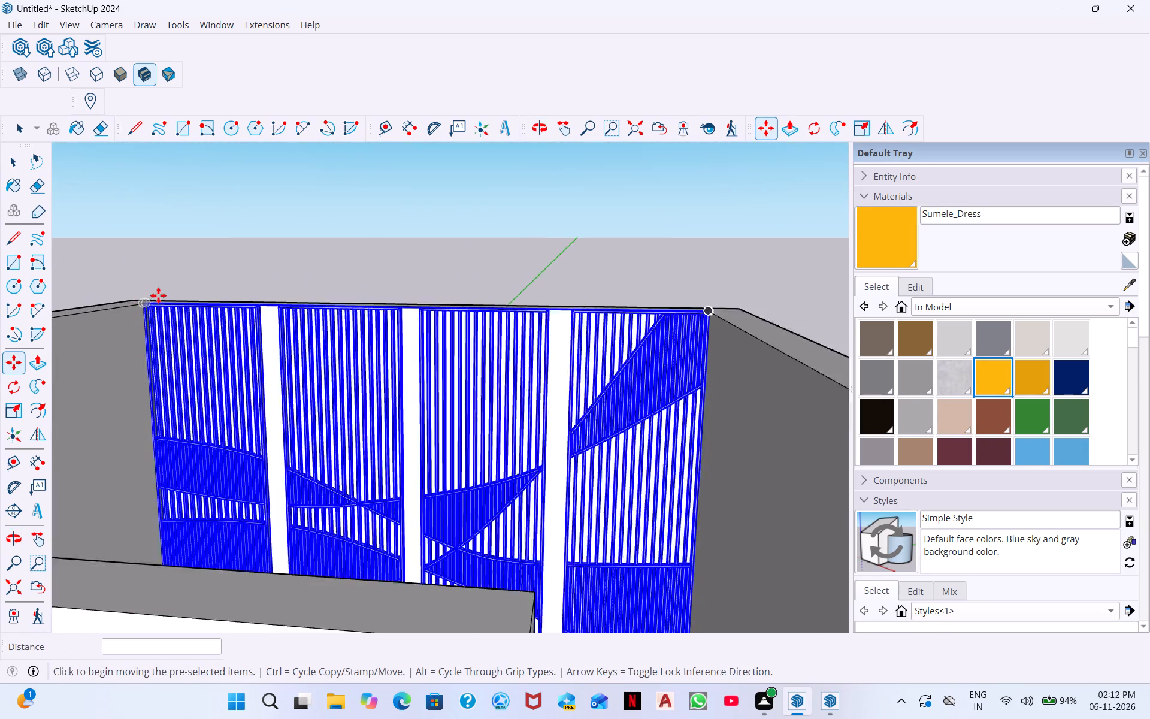
{"action": "scroll", "coordinate": [158, 295], "scroll_direction": "up", "scroll_amount": 11}
{"action": "scroll", "coordinate": [137, 313], "scroll_direction": "down", "scroll_amount": 13}
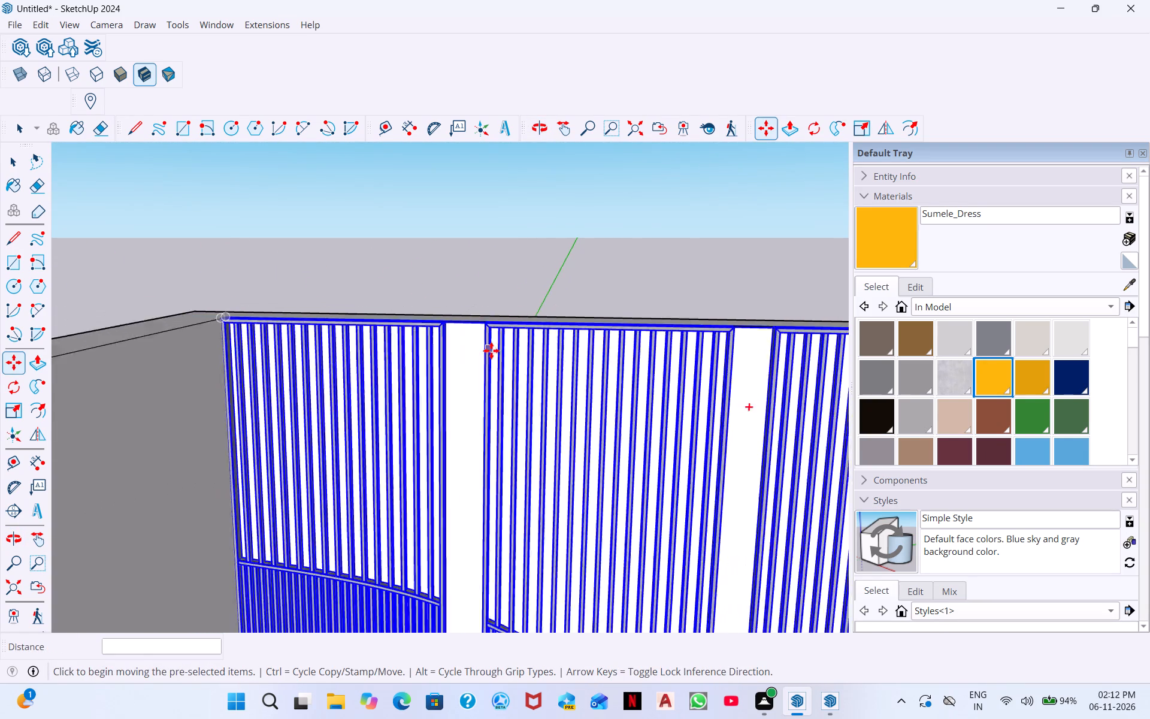
{"action": "scroll", "coordinate": [491, 351], "scroll_direction": "down", "scroll_amount": 15}
{"action": "middle_click_drag", "start_coordinate": [671, 424], "coordinate": [461, 466]}
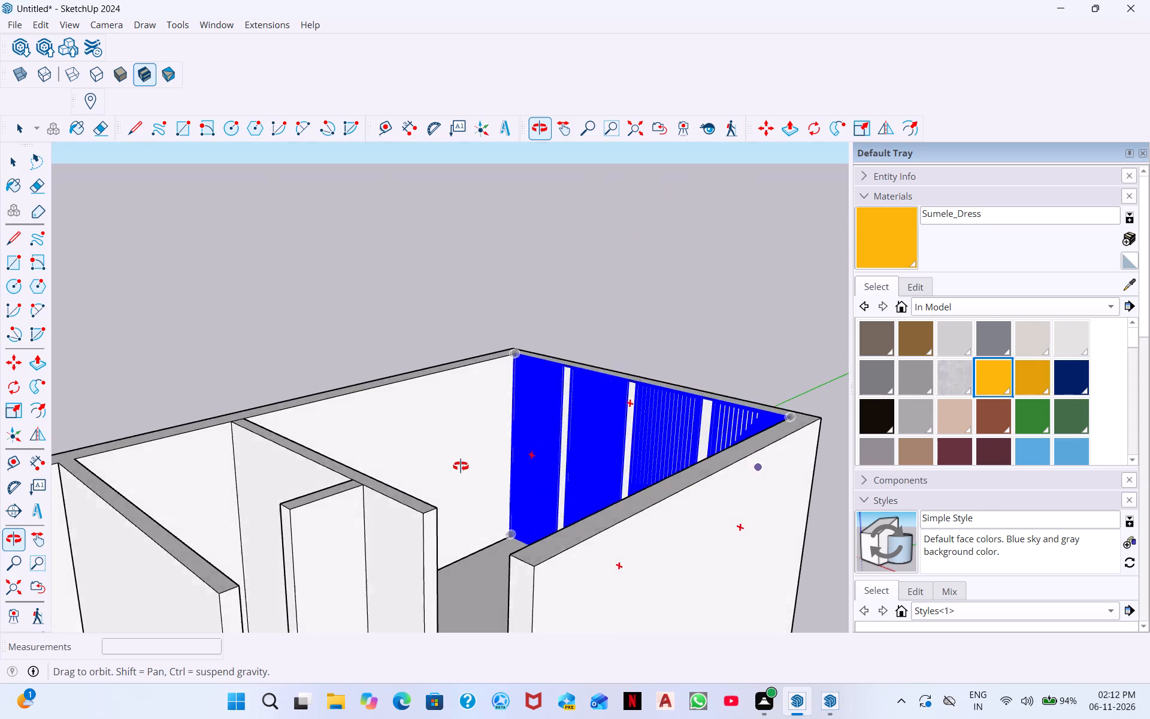
{"action": "middle_click_drag", "start_coordinate": [461, 466], "coordinate": [487, 546]}
{"action": "middle_click_drag", "start_coordinate": [465, 505], "coordinate": [640, 524]}
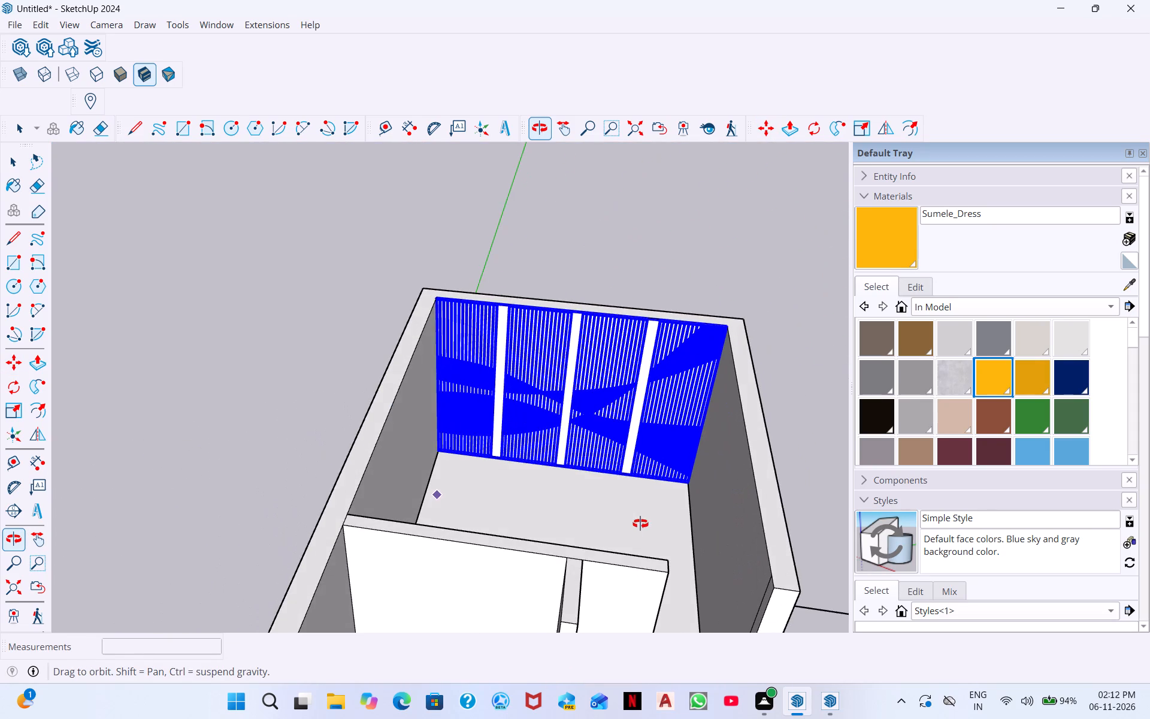
{"action": "middle_click_drag", "start_coordinate": [640, 524], "coordinate": [643, 514]}
{"action": "middle_click_drag", "start_coordinate": [713, 493], "coordinate": [485, 451]}
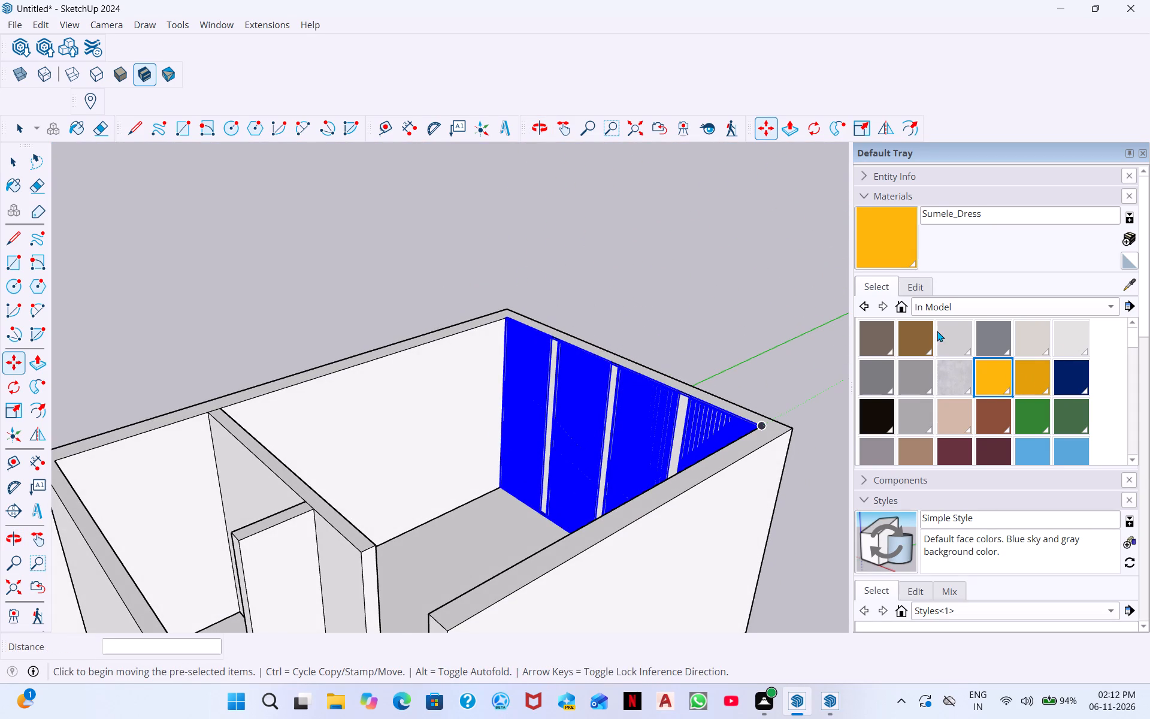
Paint the slatted room's long wall, front wall, wall tops and end wall behind the slats with Cattelan Italy Adam 3.
{"action": "left_click", "coordinate": [960, 347]}
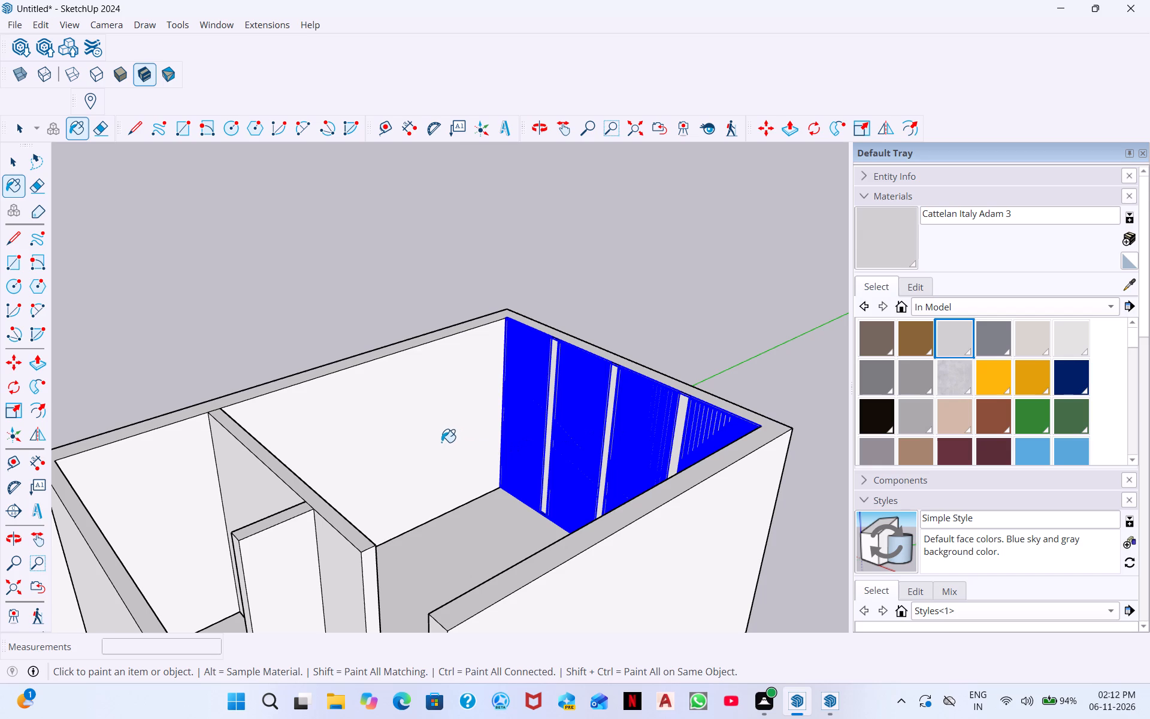
{"action": "left_click", "coordinate": [441, 442]}
{"action": "left_click", "coordinate": [637, 557]}
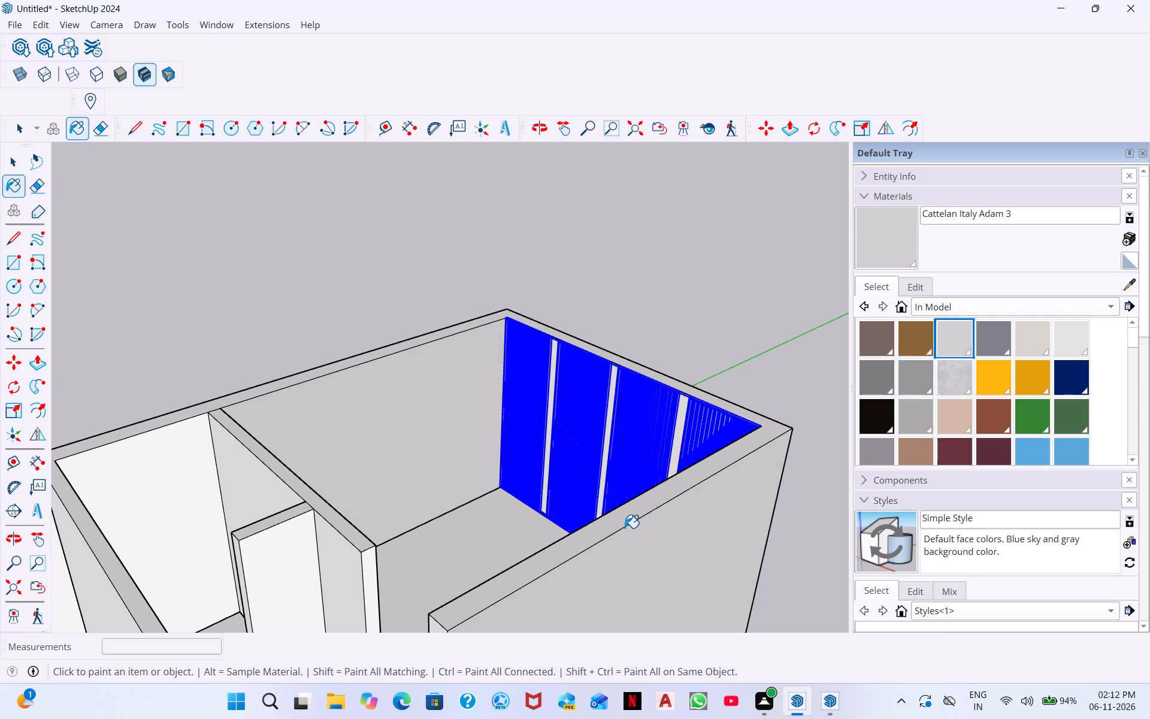
{"action": "left_click", "coordinate": [625, 528]}
{"action": "left_click", "coordinate": [756, 422]}
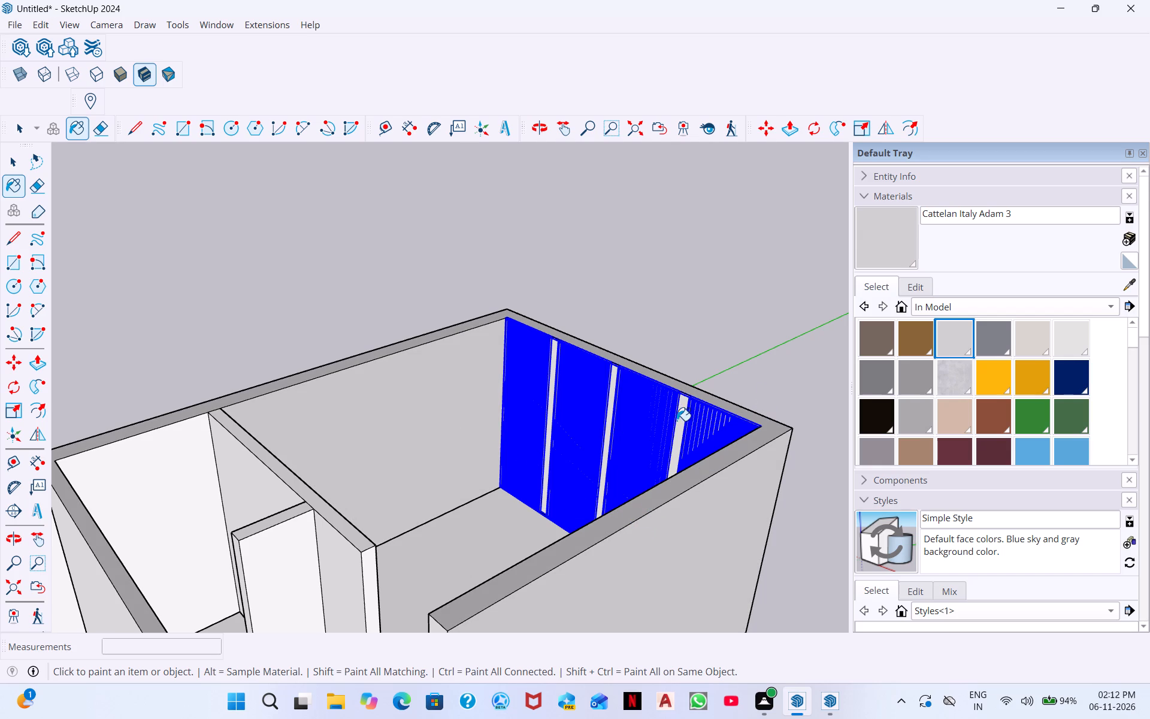
{"action": "left_click", "coordinate": [679, 422]}
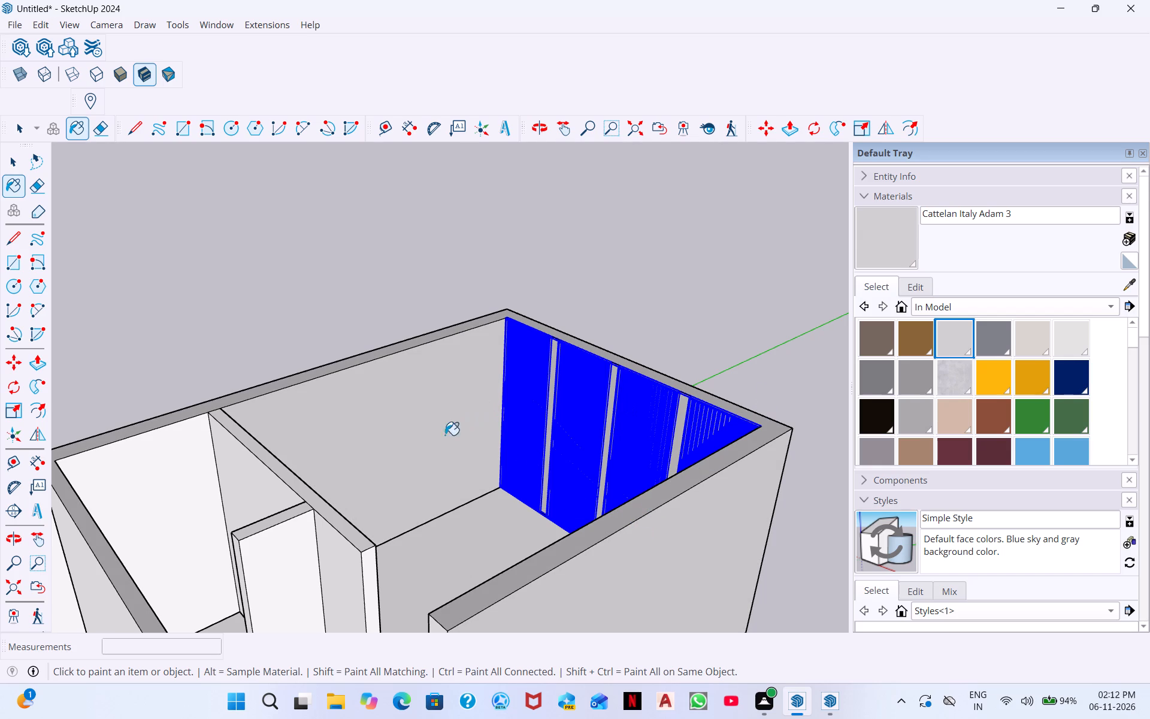
Paint the partition beside the slatted room, its short return wall and the small room's long wall with Cattelan Italy Adam 3.
{"action": "left_click", "coordinate": [306, 535]}
{"action": "left_click", "coordinate": [272, 506]}
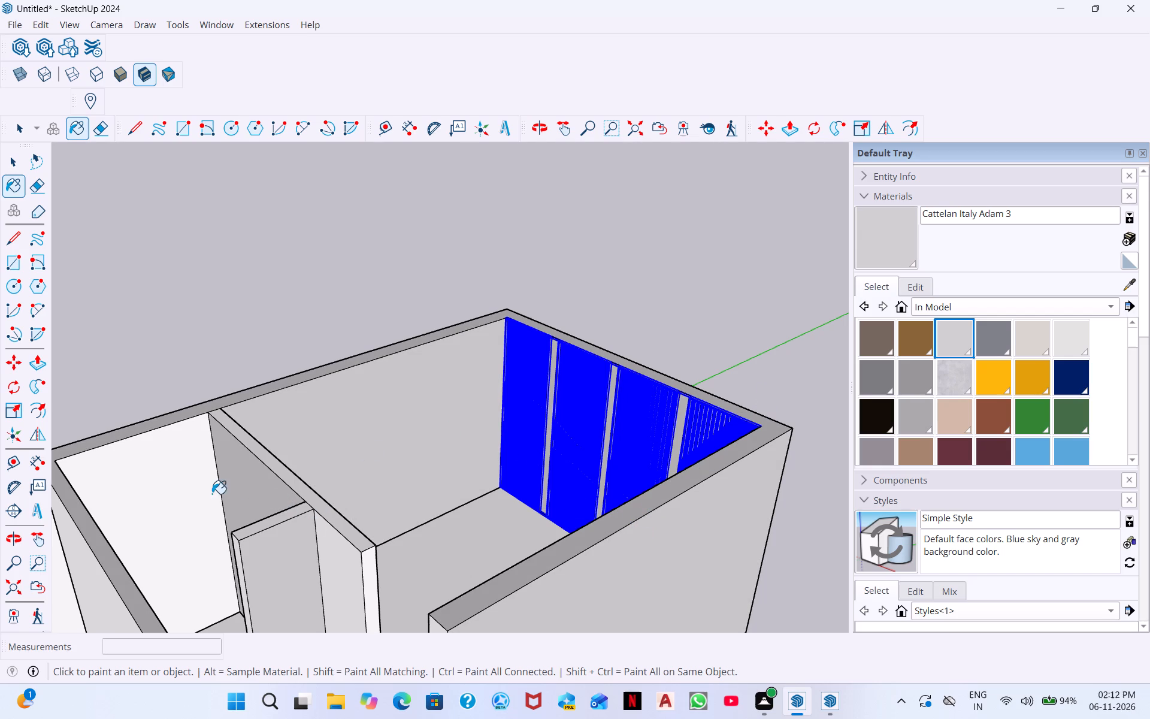
{"action": "left_click", "coordinate": [211, 494]}
{"action": "left_click_drag", "start_coordinate": [314, 548], "coordinate": [325, 554]}
{"action": "left_click_drag", "start_coordinate": [332, 552], "coordinate": [343, 555]}
{"action": "left_click", "coordinate": [373, 567]}
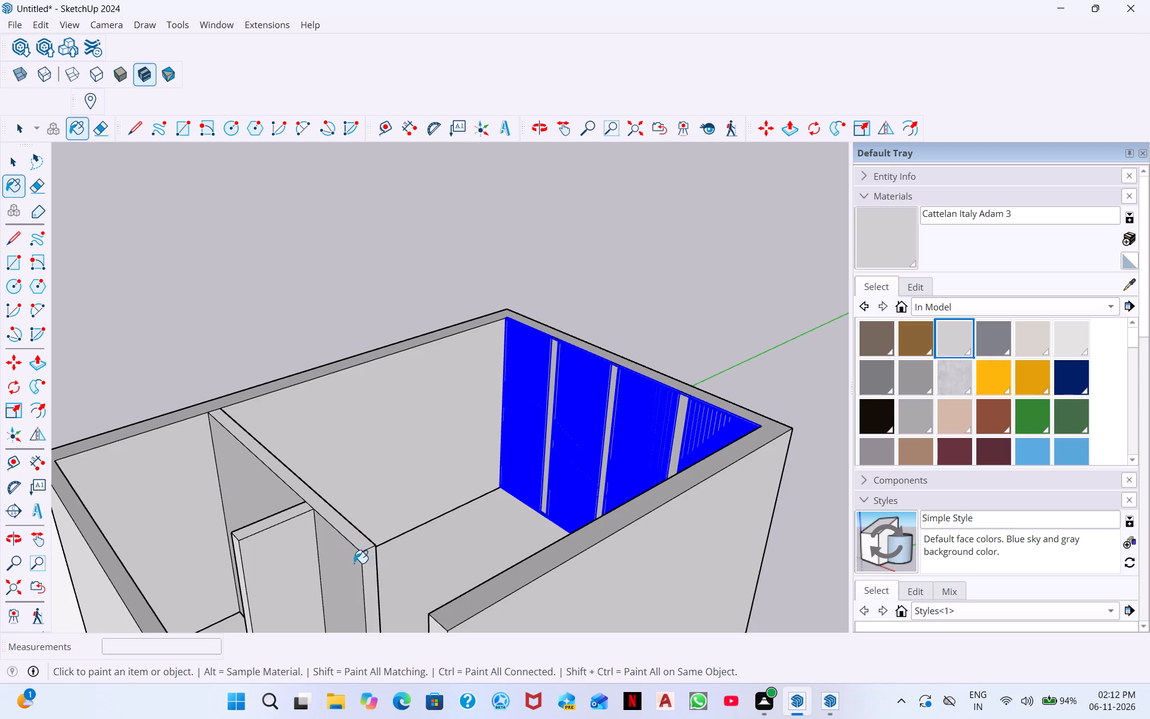
{"action": "left_click", "coordinate": [242, 555]}
{"action": "middle_click_drag", "start_coordinate": [249, 534], "coordinate": [313, 493]}
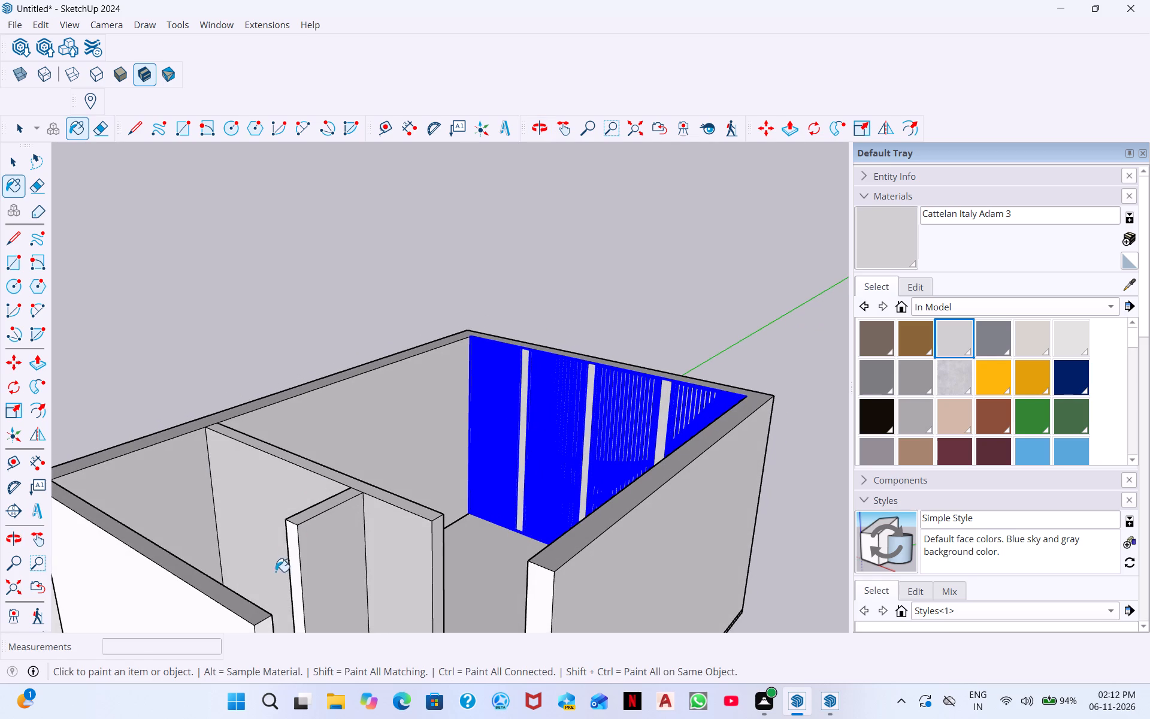
{"action": "left_click", "coordinate": [291, 566]}
Paint the faces and end of the partition between the small room and bedroom, and the adjoining front wall end, with Cattelan Italy Adam 3.
{"action": "scroll", "coordinate": [233, 545], "scroll_direction": "down", "scroll_amount": 1}
{"action": "middle_click_drag", "start_coordinate": [257, 560], "coordinate": [137, 526]}
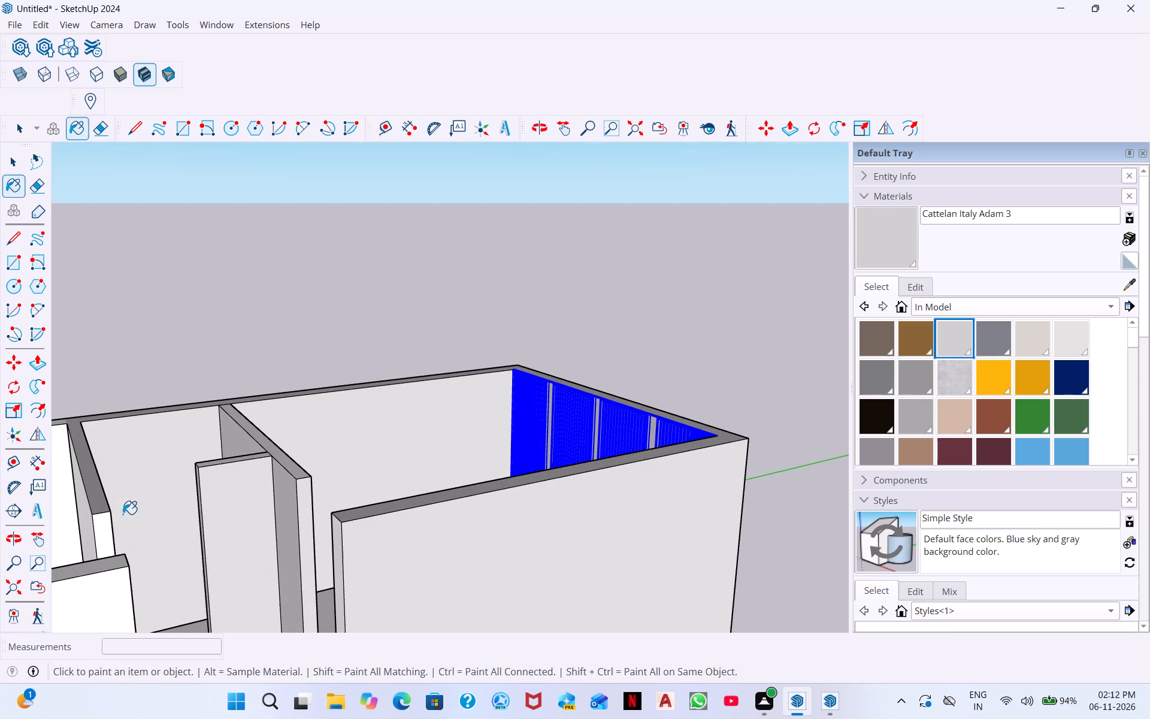
{"action": "left_click", "coordinate": [108, 531]}
{"action": "middle_click_drag", "start_coordinate": [90, 509], "coordinate": [124, 501]}
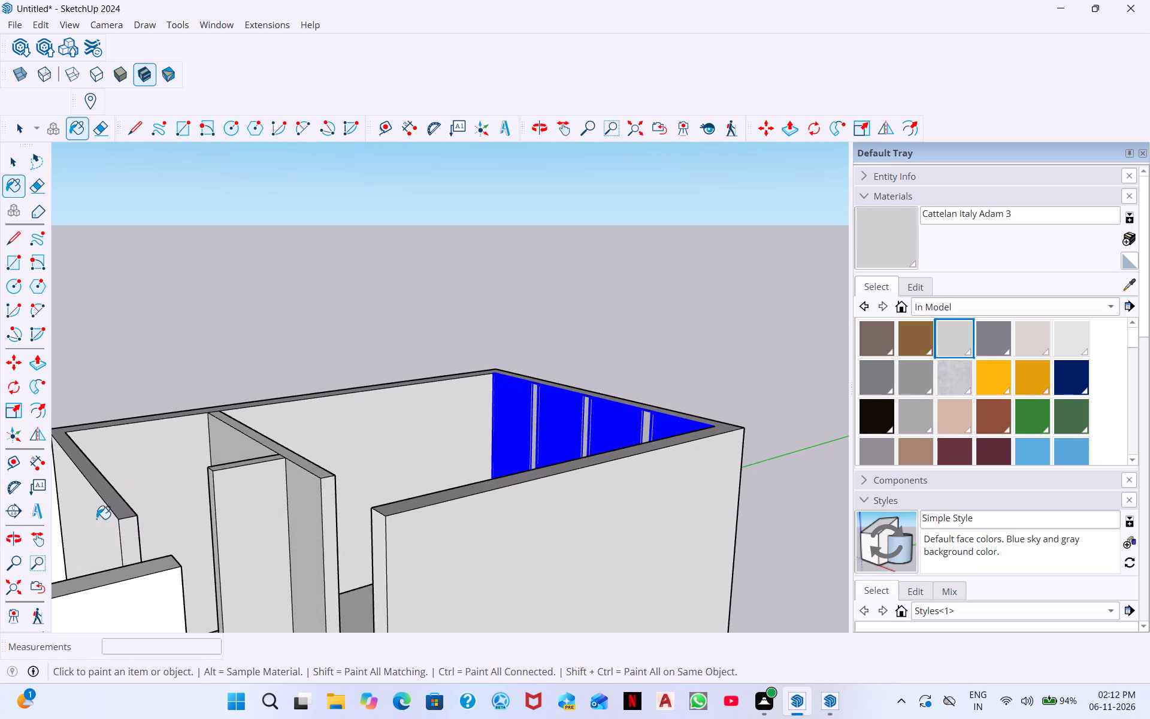
{"action": "left_click_drag", "start_coordinate": [87, 526], "coordinate": [94, 527]}
{"action": "scroll", "coordinate": [168, 495], "scroll_direction": "down", "scroll_amount": 1}
{"action": "middle_click_drag", "start_coordinate": [157, 519], "coordinate": [0, 456]}
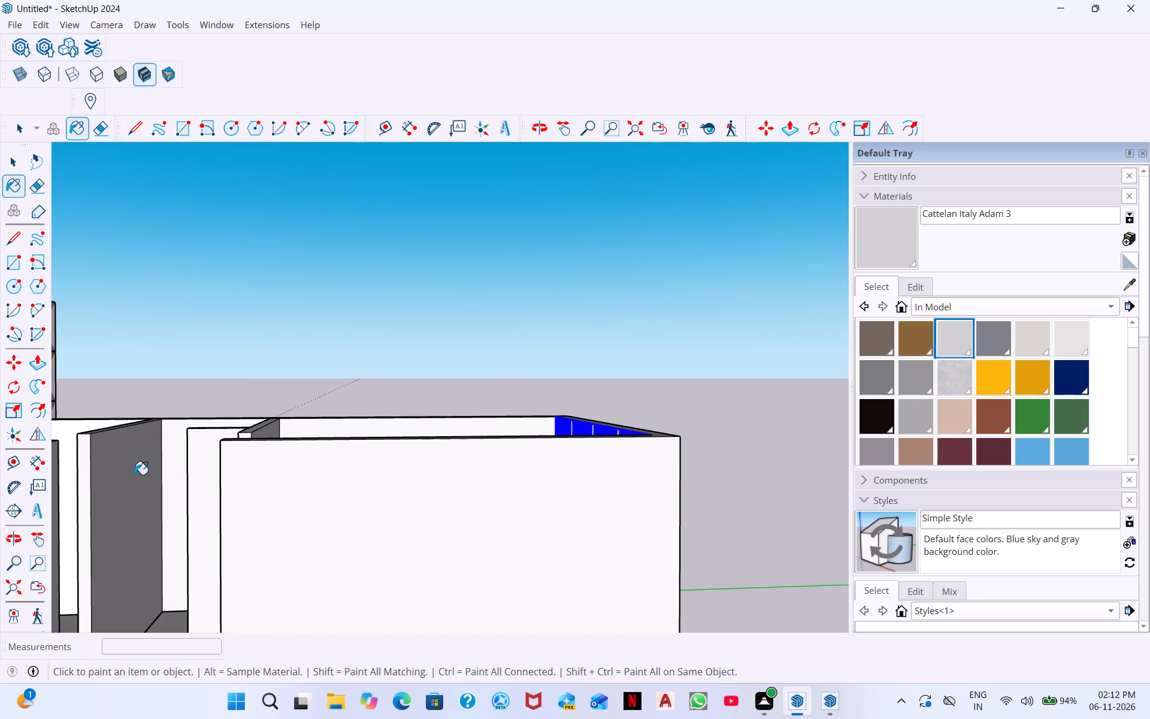
{"action": "left_click", "coordinate": [134, 475]}
{"action": "scroll", "coordinate": [123, 483], "scroll_direction": "down", "scroll_amount": 6}
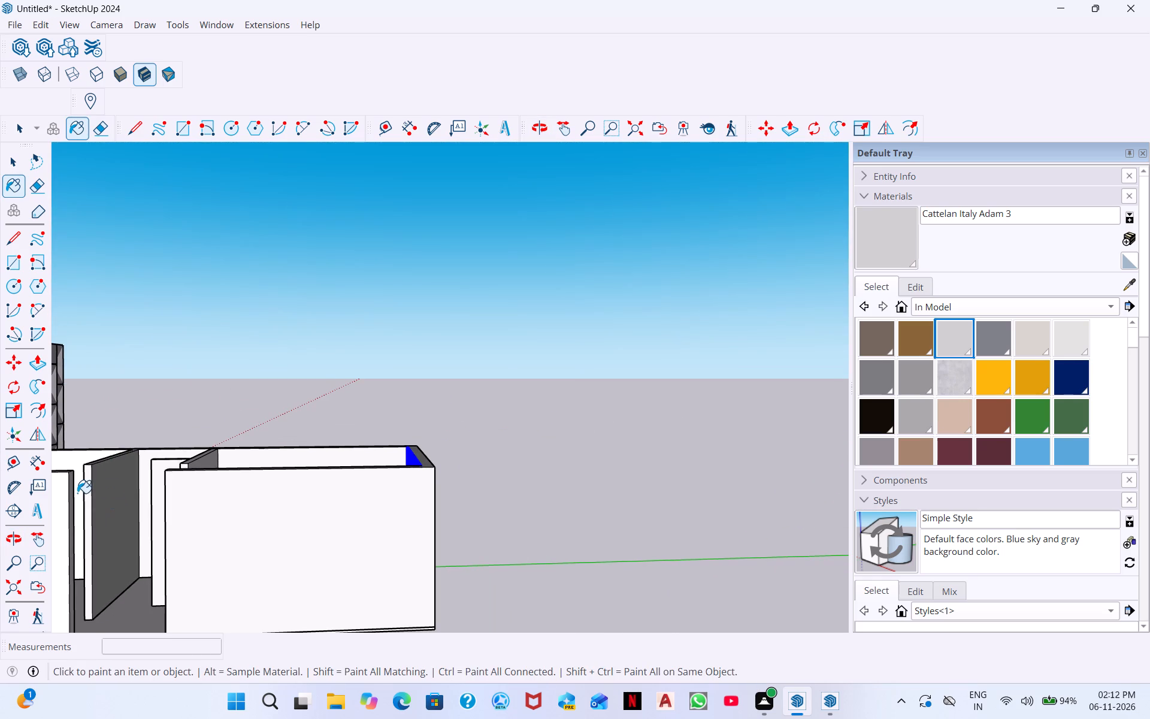
{"action": "left_click", "coordinate": [87, 495]}
{"action": "scroll", "coordinate": [86, 495], "scroll_direction": "down", "scroll_amount": 4}
{"action": "left_click", "coordinate": [69, 516]}
Paint the bedroom's long inner wall, the partition face toward the bed and the long wall's top with Cattelan Italy Adam 3.
{"action": "scroll", "coordinate": [68, 518], "scroll_direction": "down", "scroll_amount": 3}
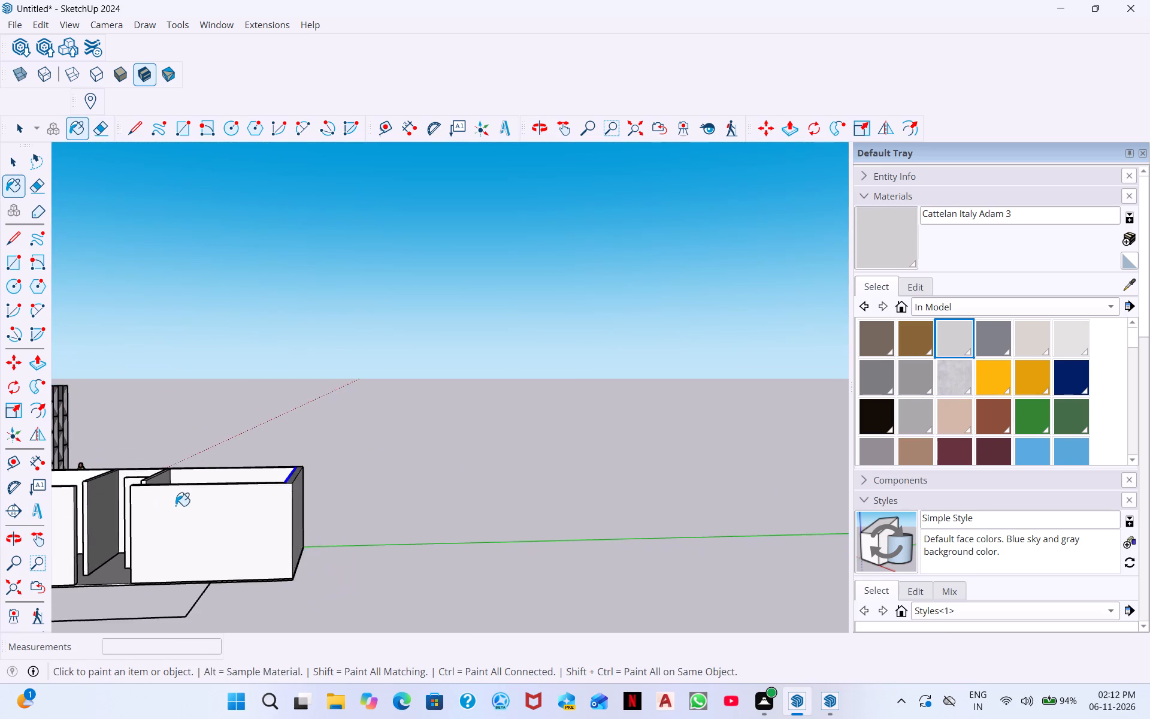
{"action": "middle_click_drag", "start_coordinate": [175, 509], "coordinate": [16, 681]}
{"action": "middle_click_drag", "start_coordinate": [158, 461], "coordinate": [343, 664]}
{"action": "scroll", "coordinate": [196, 532], "scroll_direction": "up", "scroll_amount": 9}
{"action": "middle_click_drag", "start_coordinate": [213, 435], "coordinate": [230, 394]}
{"action": "middle_click_drag", "start_coordinate": [187, 452], "coordinate": [217, 375]}
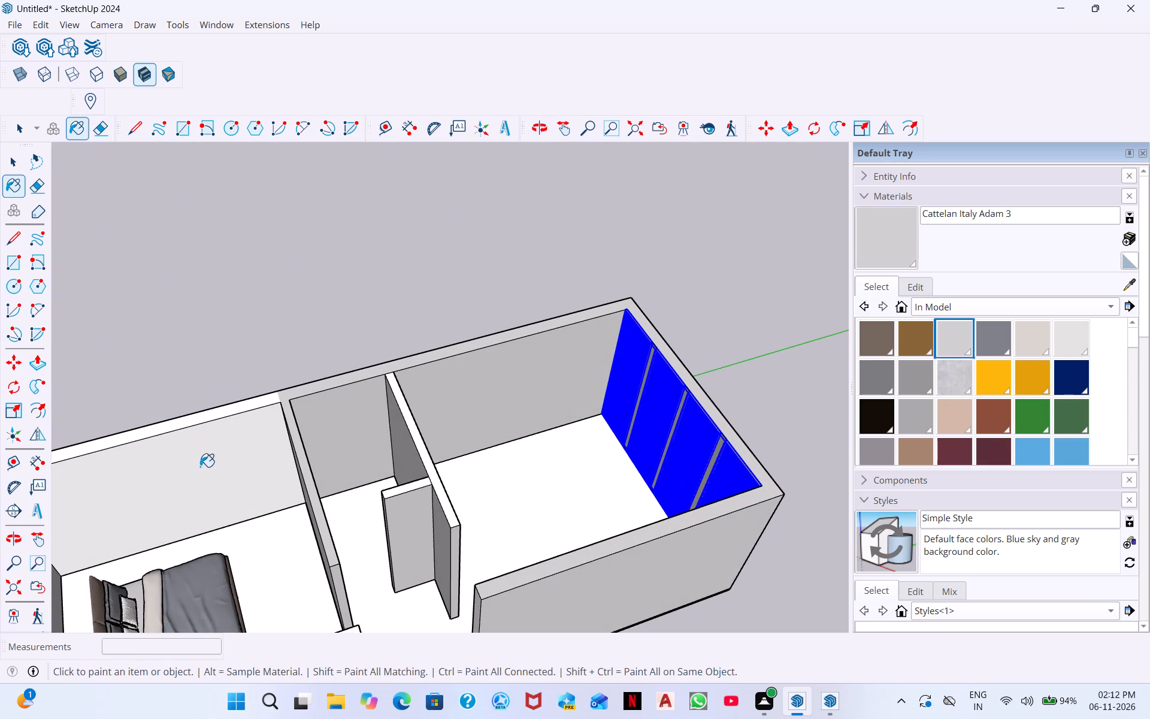
{"action": "left_click", "coordinate": [205, 455]}
{"action": "scroll", "coordinate": [246, 469], "scroll_direction": "down", "scroll_amount": 1}
{"action": "middle_click_drag", "start_coordinate": [276, 493], "coordinate": [353, 402]}
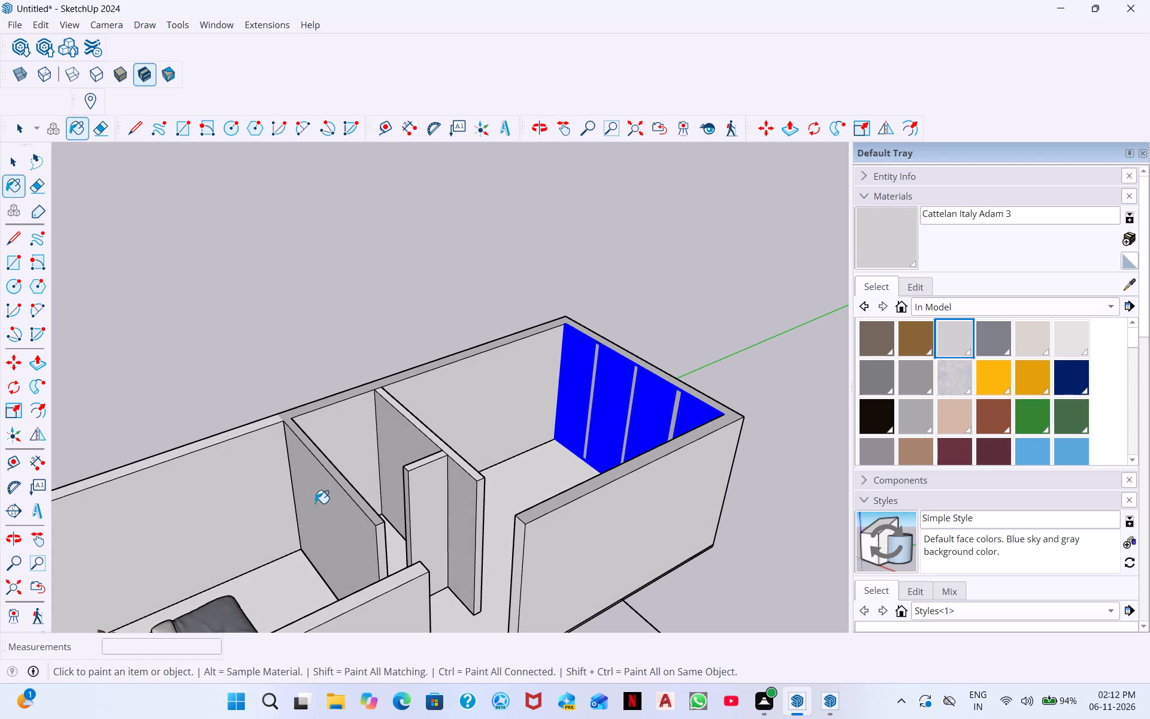
{"action": "left_click", "coordinate": [315, 503]}
{"action": "left_click", "coordinate": [267, 421]}
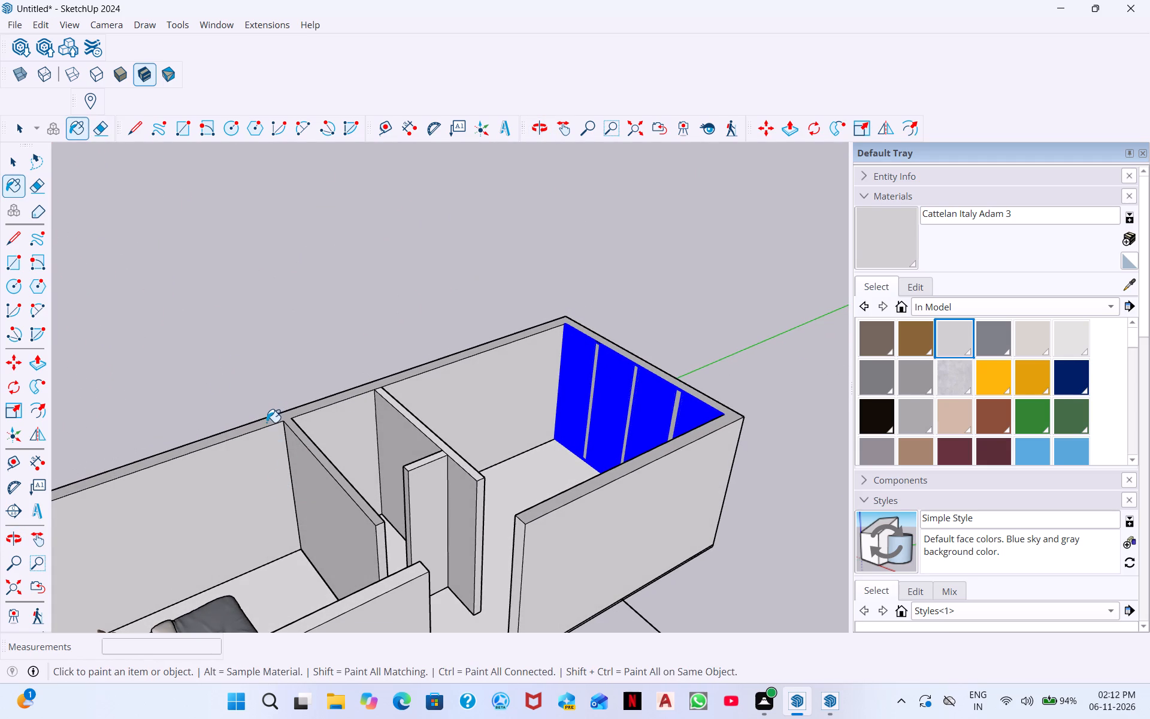
Paint the remaining top and end faces of the partitions and short return wall with Cattelan Italy Adam 3.
{"action": "scroll", "coordinate": [280, 430], "scroll_direction": "down", "scroll_amount": 2}
{"action": "left_click", "coordinate": [429, 450]}
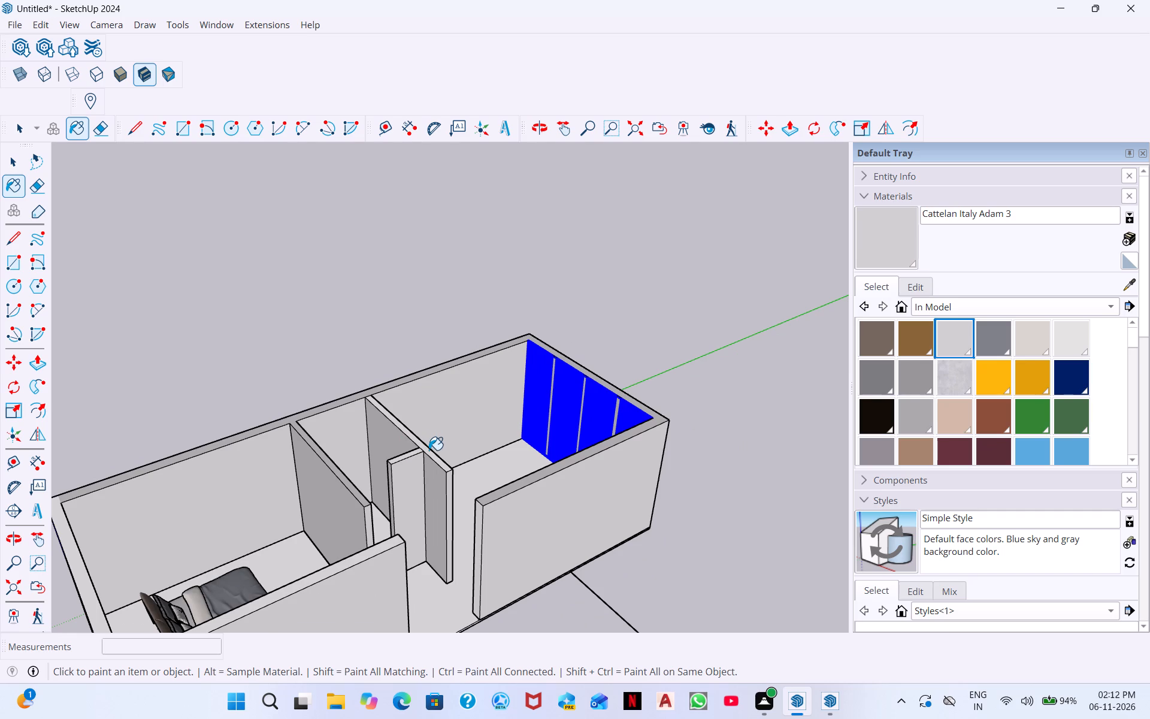
{"action": "left_click", "coordinate": [429, 451]}
{"action": "scroll", "coordinate": [405, 469], "scroll_direction": "up", "scroll_amount": 4}
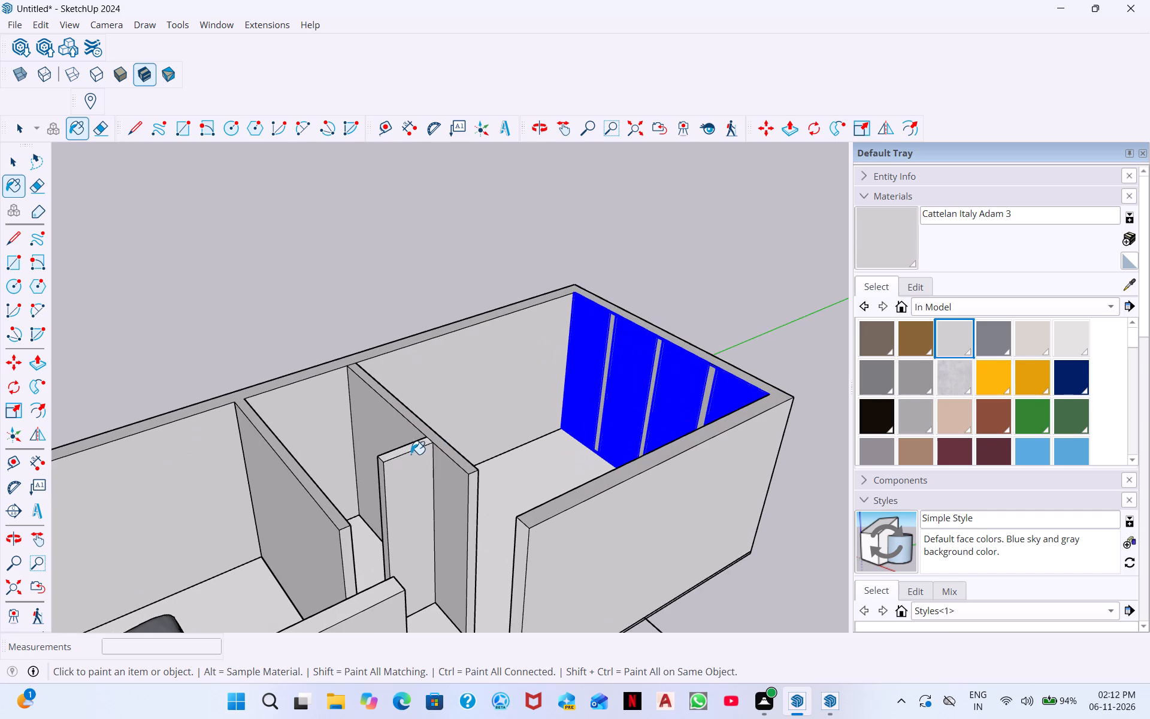
{"action": "left_click", "coordinate": [414, 449]}
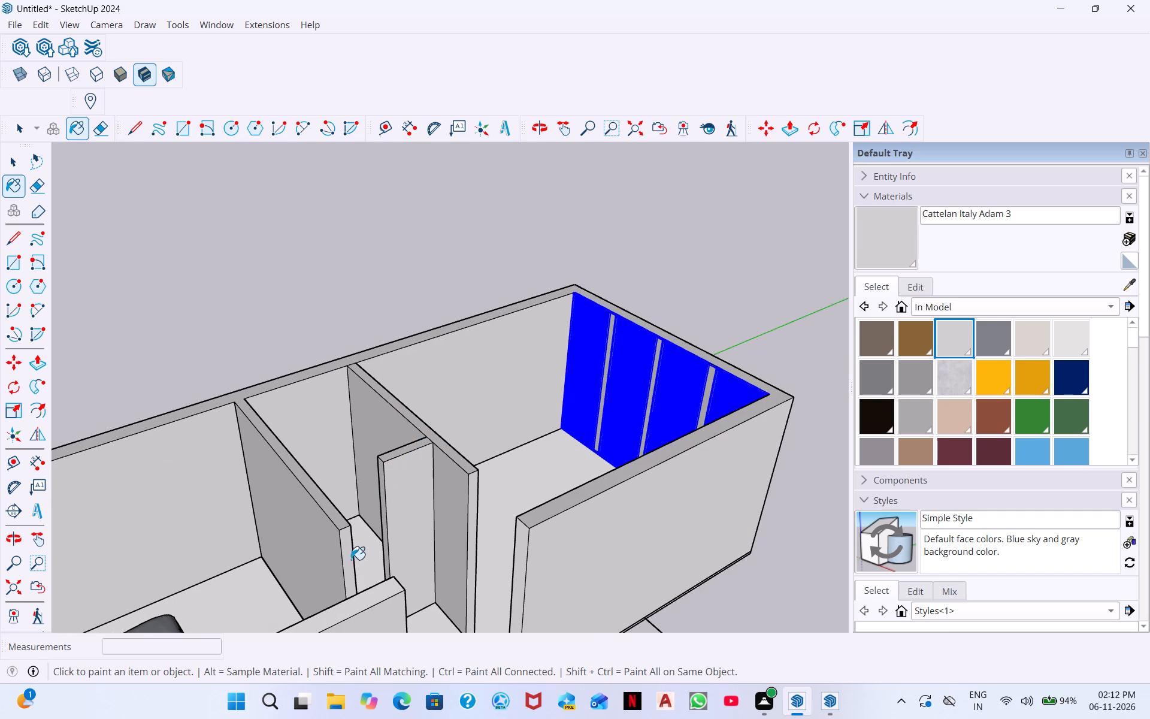
{"action": "left_click", "coordinate": [348, 561]}
{"action": "left_click", "coordinate": [476, 556]}
{"action": "scroll", "coordinate": [394, 570], "scroll_direction": "down", "scroll_amount": 1}
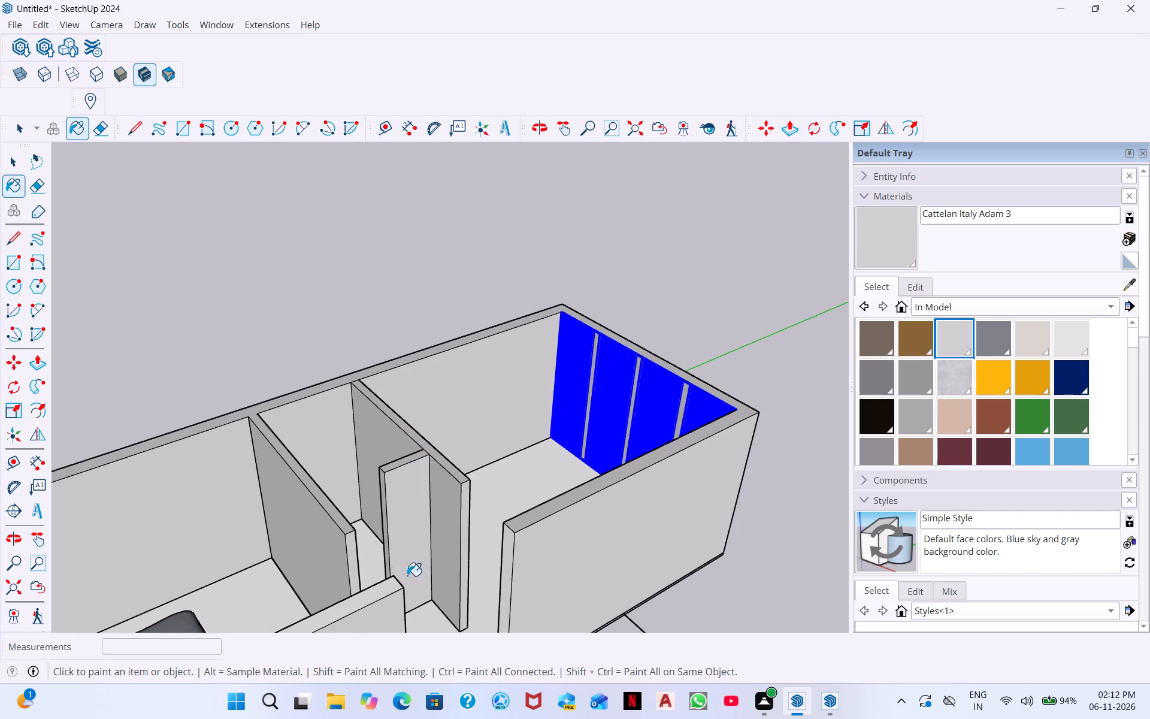
Paint the bedroom front wall's outer face and the free end of the bedroom partition with Cattelan Italy Adam 3.
{"action": "middle_click_drag", "start_coordinate": [431, 588], "coordinate": [227, 539]}
{"action": "left_click", "coordinate": [162, 527]}
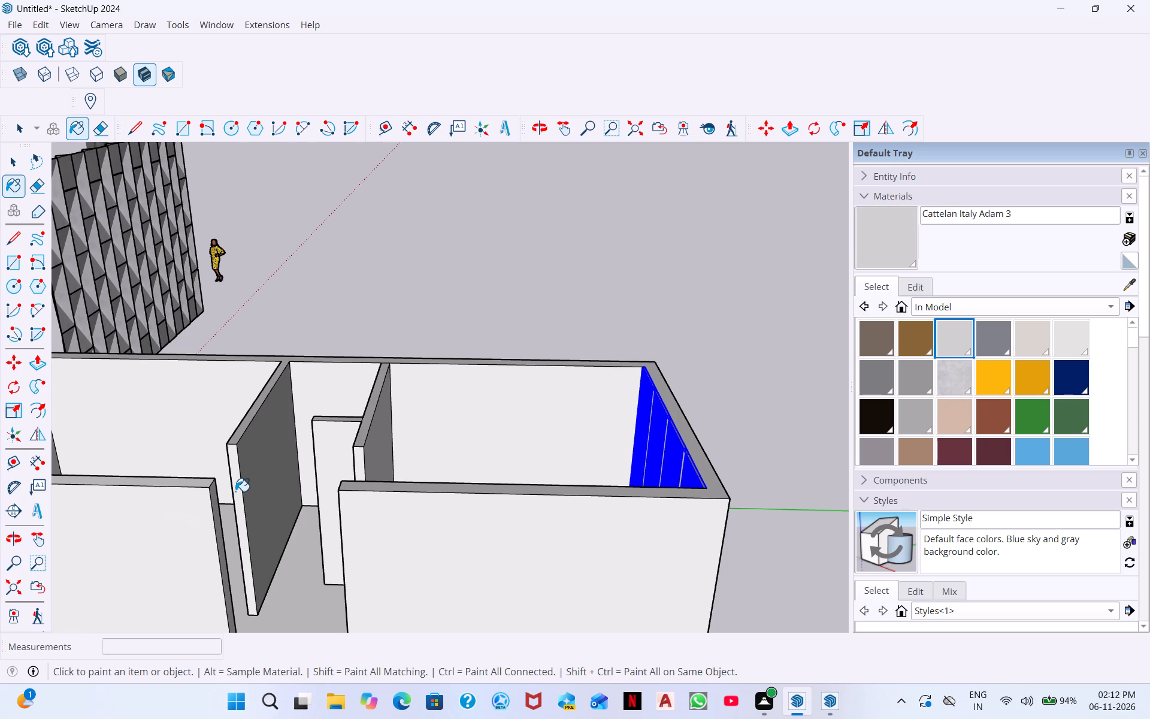
{"action": "left_click", "coordinate": [235, 491]}
{"action": "left_click", "coordinate": [237, 491]}
Paint the inner faces of the bedroom's end and front walls and the partition face toward the slatted room with Cattelan Italy Adam 3.
{"action": "scroll", "coordinate": [198, 481], "scroll_direction": "down", "scroll_amount": 1}
{"action": "middle_click_drag", "start_coordinate": [198, 481], "coordinate": [90, 534]}
{"action": "middle_click_drag", "start_coordinate": [198, 509], "coordinate": [0, 572]}
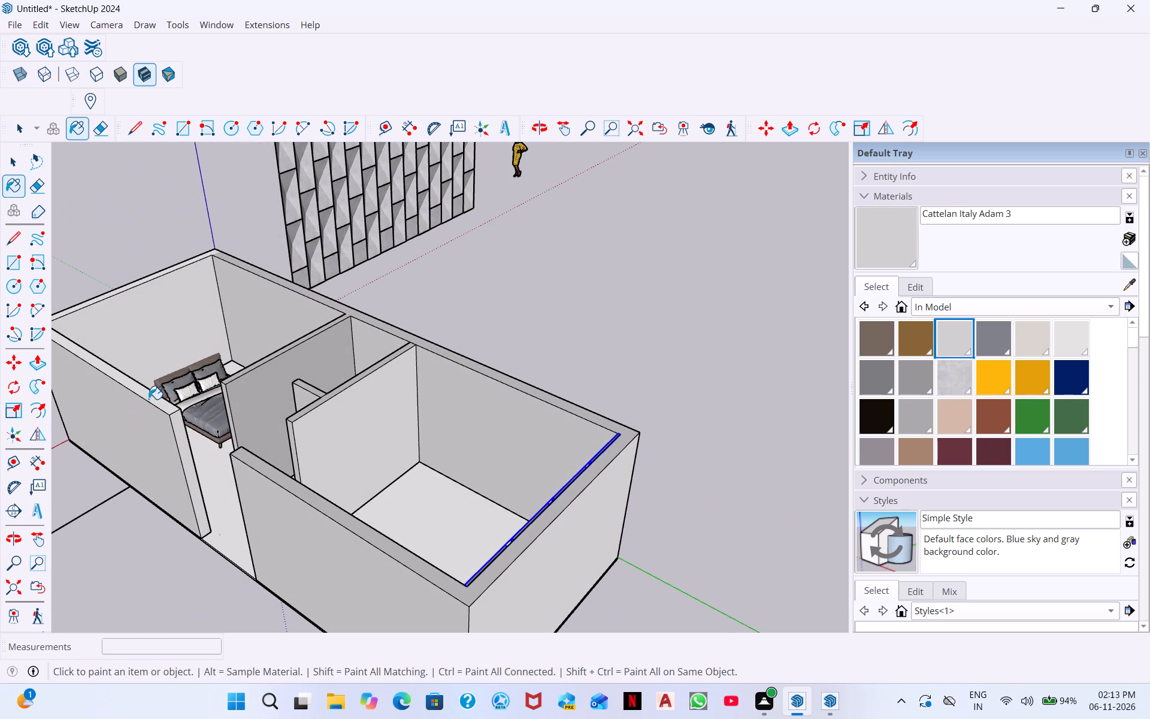
{"action": "middle_click_drag", "start_coordinate": [183, 412], "coordinate": [0, 387]}
{"action": "left_click", "coordinate": [270, 263]}
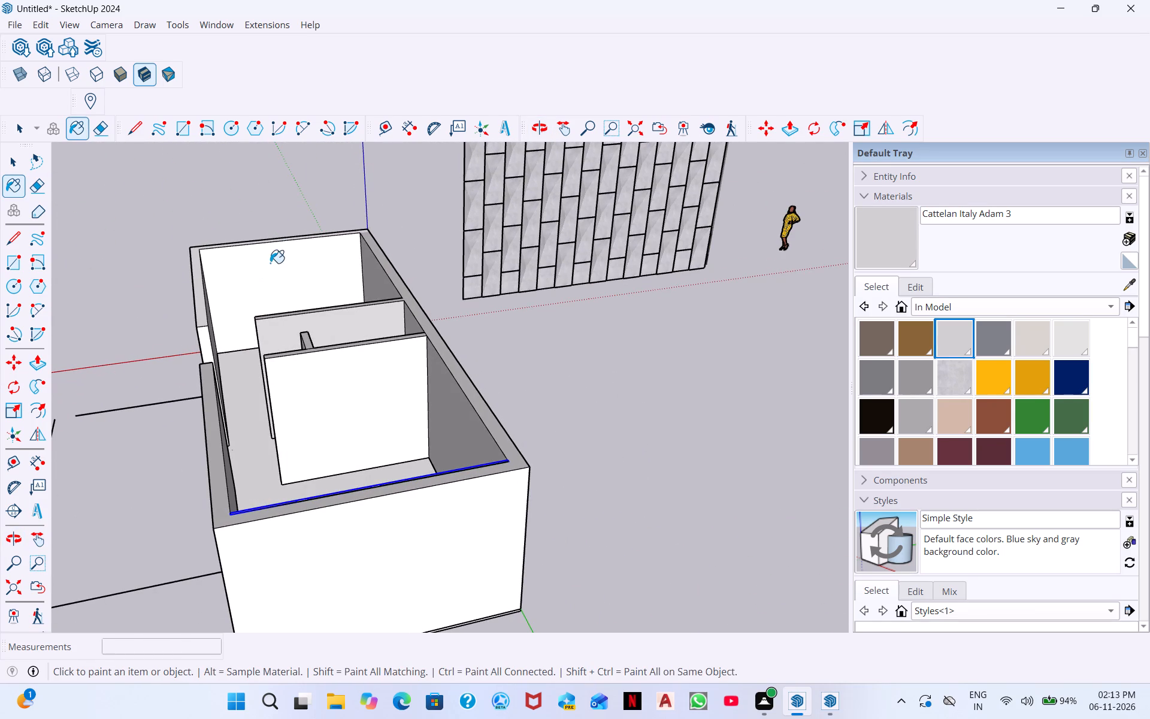
{"action": "middle_click_drag", "start_coordinate": [213, 327], "coordinate": [110, 331]}
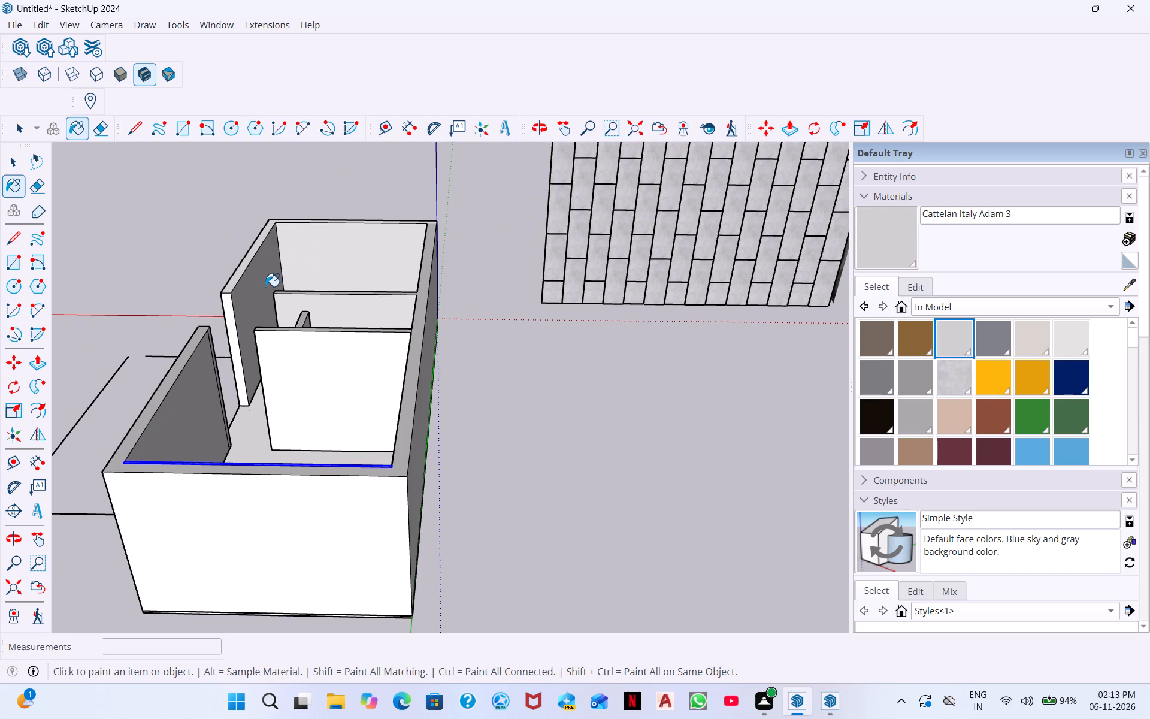
{"action": "left_click", "coordinate": [265, 286]}
{"action": "left_click", "coordinate": [258, 292]}
{"action": "left_click", "coordinate": [342, 370]}
Paint the outer faces of the bedroom end wall and long back wall, plus the wall top at their corner, with Cattelan Italy Adam 3.
{"action": "middle_click_drag", "start_coordinate": [376, 356], "coordinate": [383, 576]}
{"action": "middle_click_drag", "start_coordinate": [362, 373], "coordinate": [451, 581]}
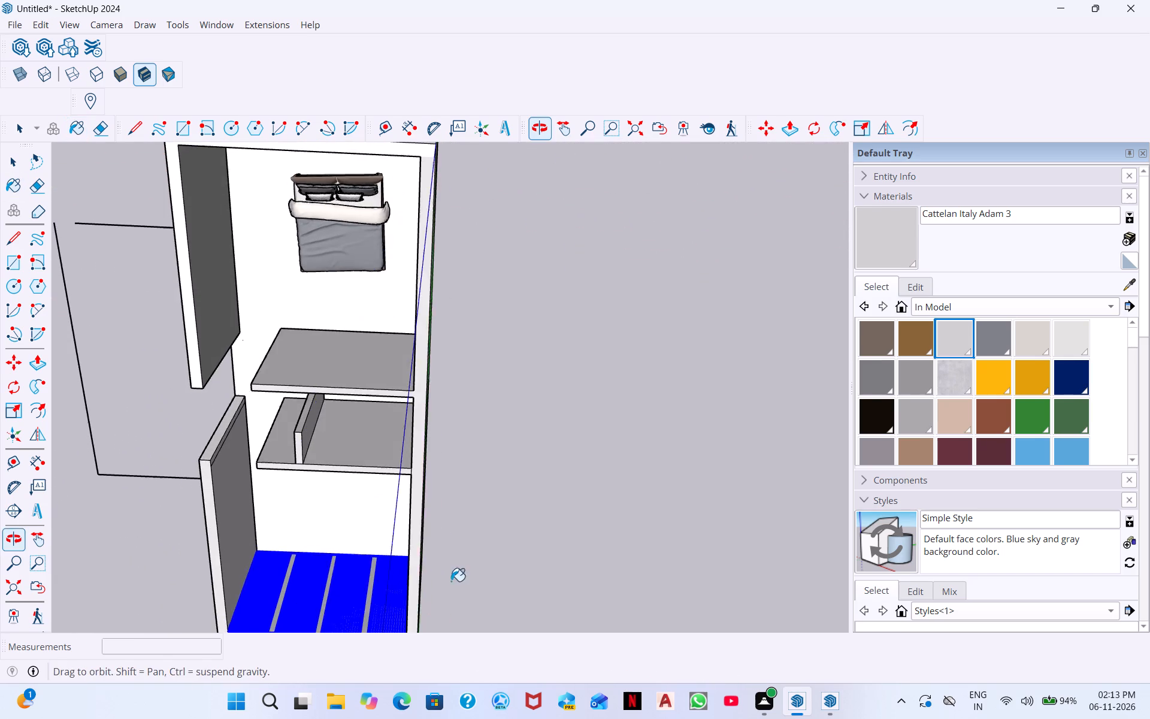
{"action": "middle_click_drag", "start_coordinate": [451, 581], "coordinate": [440, 614]}
{"action": "middle_click_drag", "start_coordinate": [367, 429], "coordinate": [366, 554]}
{"action": "left_click", "coordinate": [302, 224]}
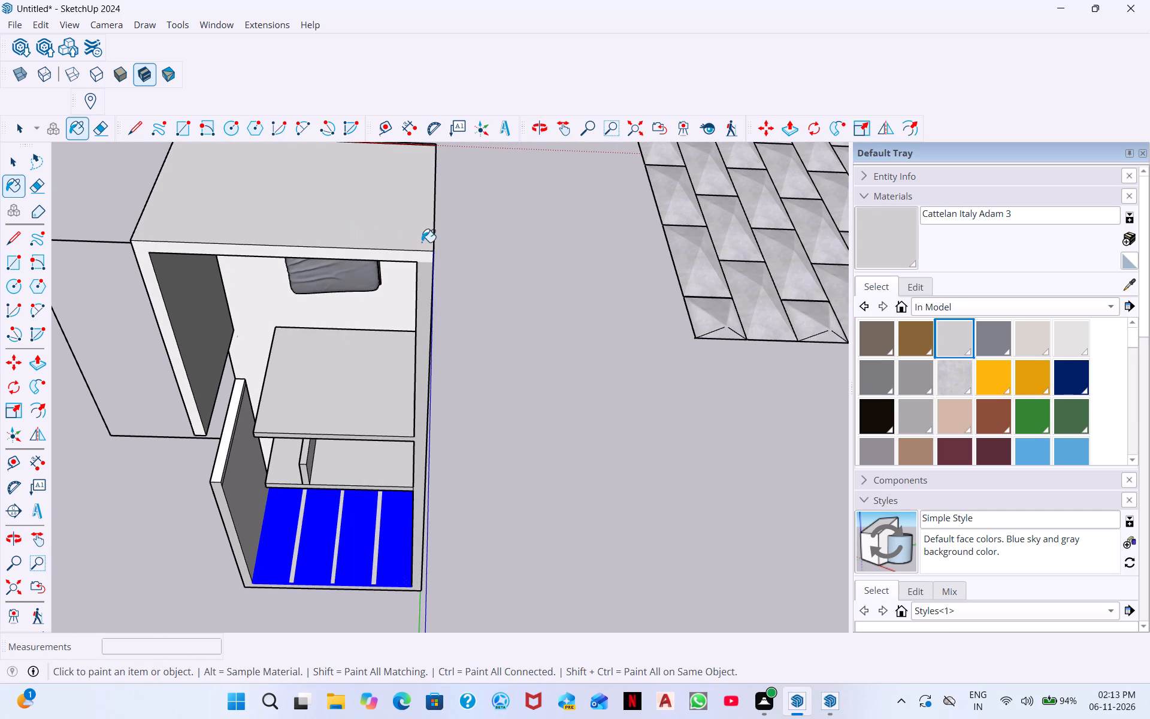
{"action": "left_click", "coordinate": [426, 259]}
{"action": "middle_click_drag", "start_coordinate": [438, 283], "coordinate": [348, 245]}
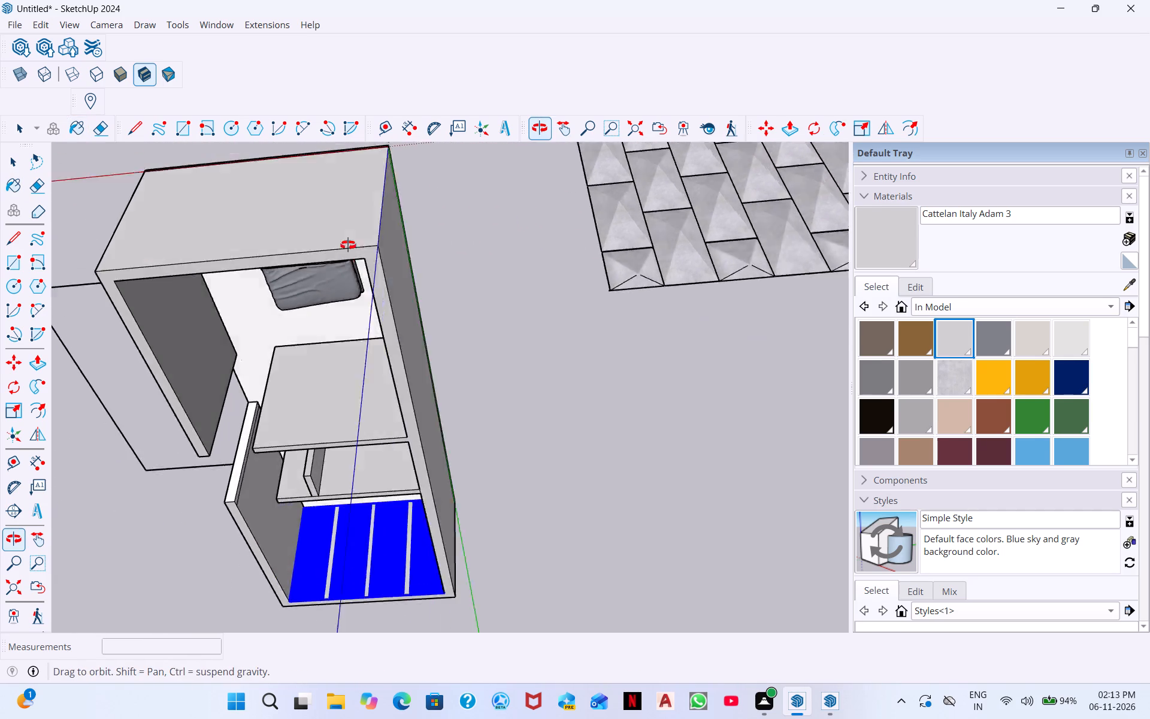
{"action": "middle_click_drag", "start_coordinate": [348, 245], "coordinate": [310, 215]}
{"action": "middle_click_drag", "start_coordinate": [405, 349], "coordinate": [236, 214]}
{"action": "left_click", "coordinate": [331, 343]}
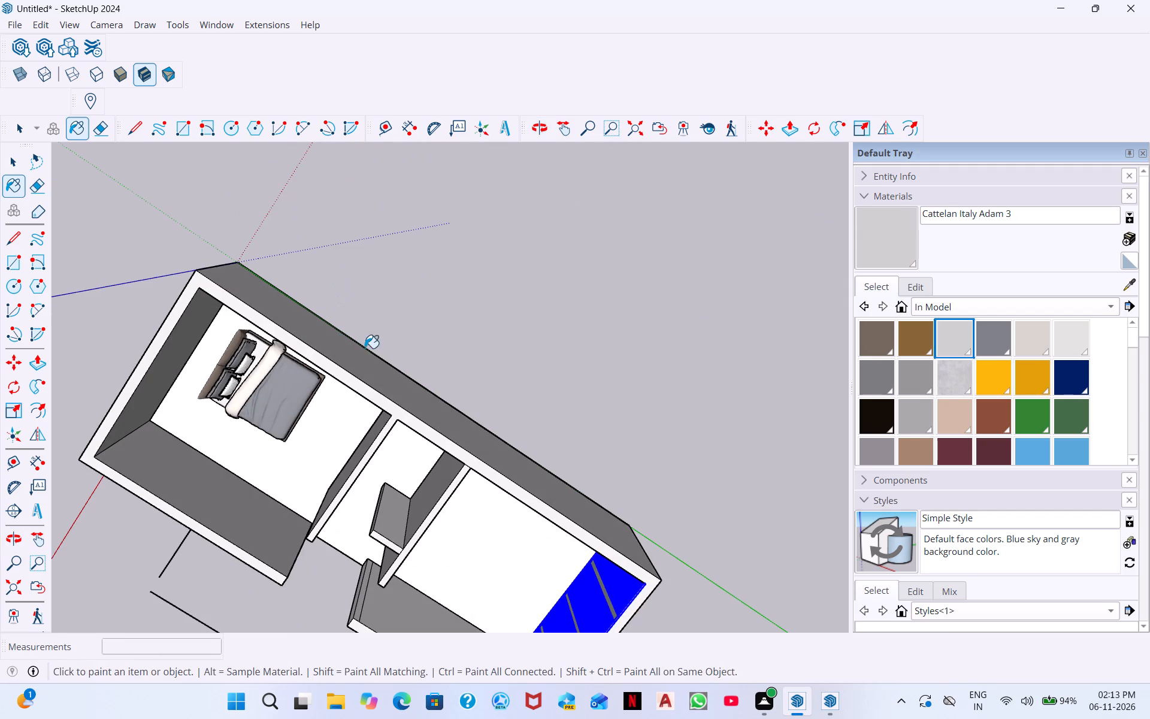
Paint the outer face of the slatted room's end wall with Cattelan Italy Adam 3.
{"action": "scroll", "coordinate": [543, 469], "scroll_direction": "down", "scroll_amount": 1}
{"action": "middle_click_drag", "start_coordinate": [541, 473], "coordinate": [269, 361]}
{"action": "middle_click_drag", "start_coordinate": [397, 416], "coordinate": [378, 222]}
{"action": "middle_click_drag", "start_coordinate": [301, 464], "coordinate": [364, 246]}
{"action": "left_click", "coordinate": [295, 400]}
{"action": "middle_click_drag", "start_coordinate": [272, 417], "coordinate": [476, 400]}
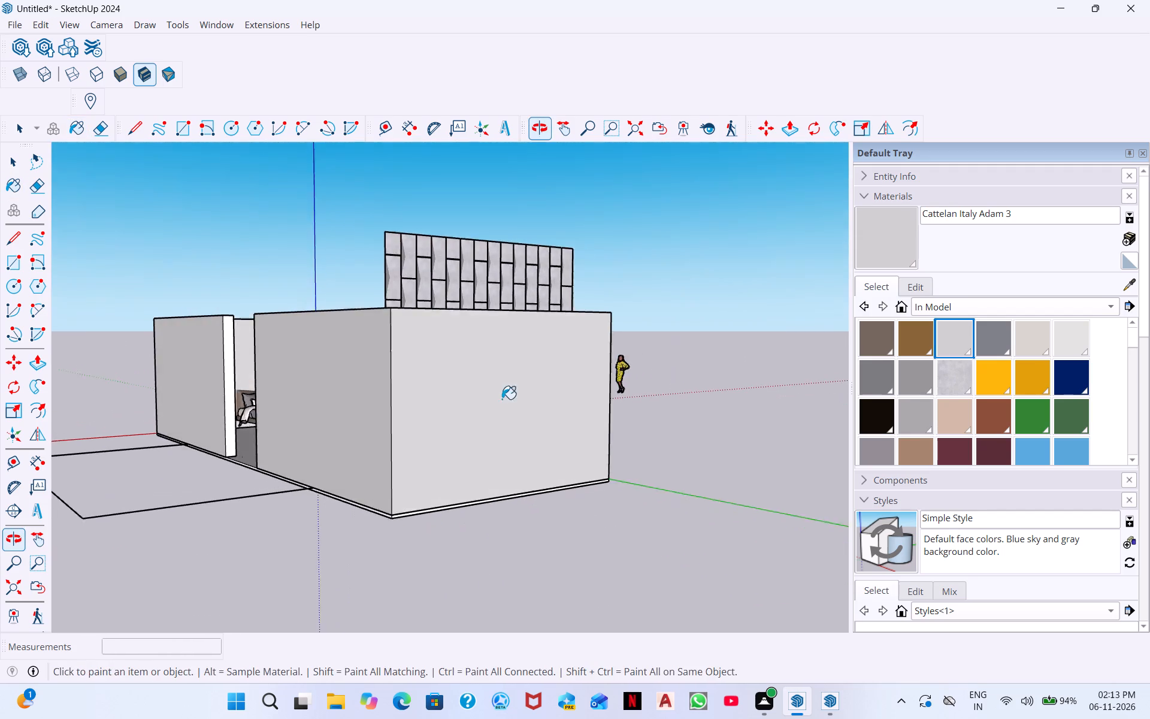
Paint the two front wall ends on either side of the entrance opening with Cattelan Italy Adam 3.
{"action": "middle_click_drag", "start_coordinate": [470, 406], "coordinate": [555, 386]}
{"action": "scroll", "coordinate": [554, 386], "scroll_direction": "down", "scroll_amount": 1}
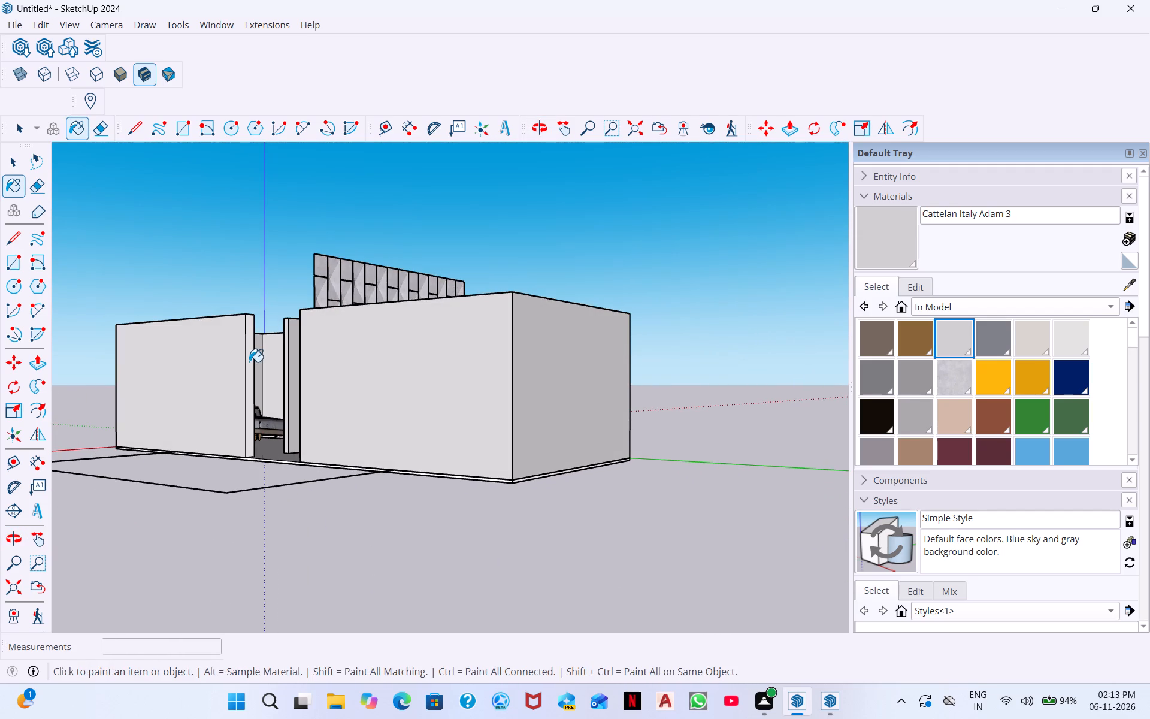
{"action": "left_click", "coordinate": [249, 362]}
{"action": "middle_click_drag", "start_coordinate": [283, 366], "coordinate": [715, 396]}
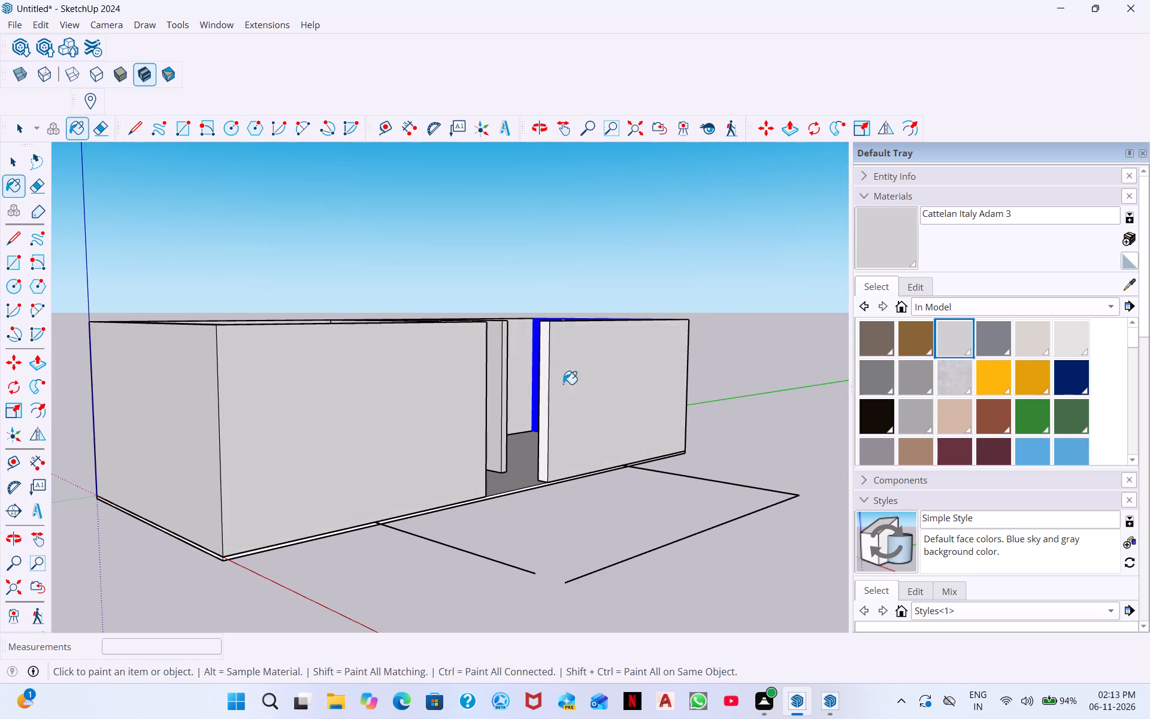
{"action": "left_click", "coordinate": [543, 396]}
{"action": "middle_click_drag", "start_coordinate": [522, 395], "coordinate": [660, 380]}
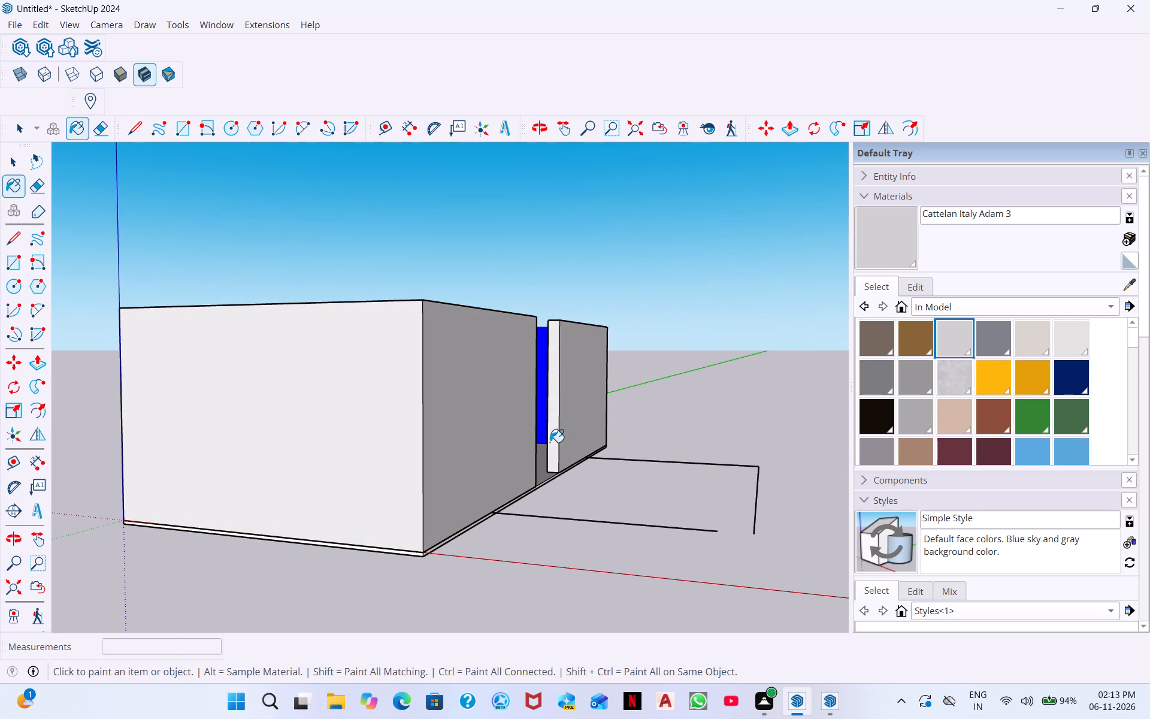
{"action": "left_click", "coordinate": [552, 442]}
{"action": "left_click", "coordinate": [554, 445]}
Paint both faces of the short return wall in the small room with Cattelan Italy Adam 3.
{"action": "middle_click_drag", "start_coordinate": [574, 426], "coordinate": [192, 481]}
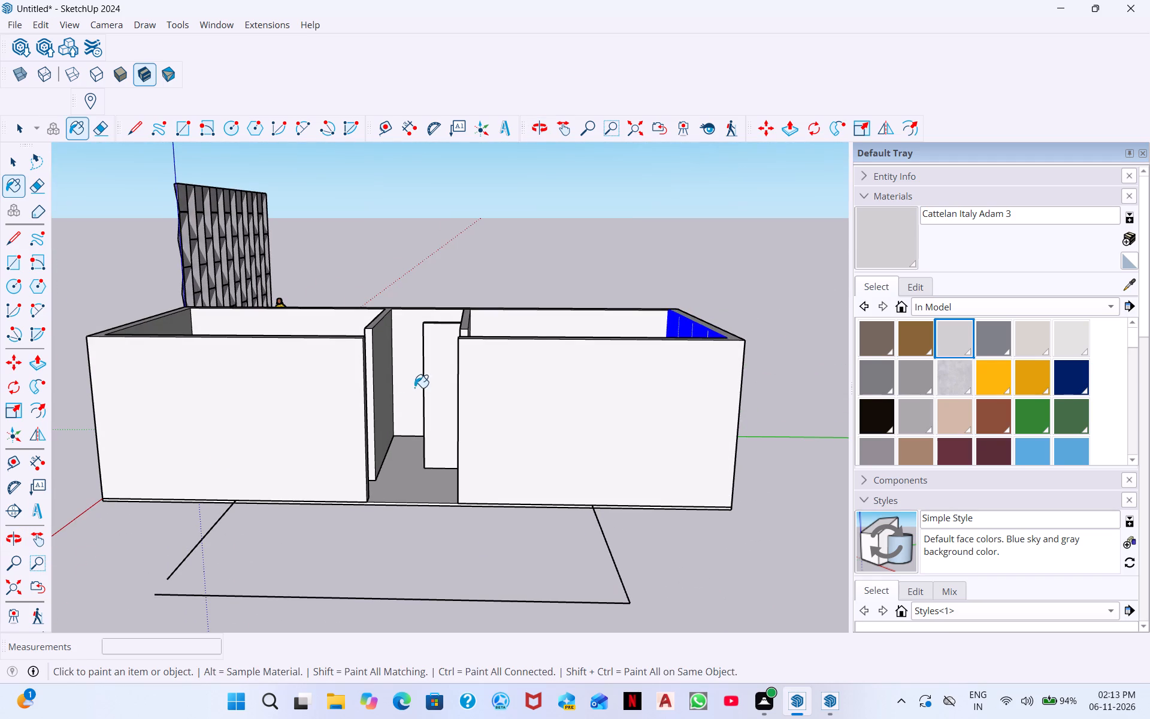
{"action": "left_click", "coordinate": [442, 385]}
{"action": "middle_click_drag", "start_coordinate": [414, 398], "coordinate": [388, 488]}
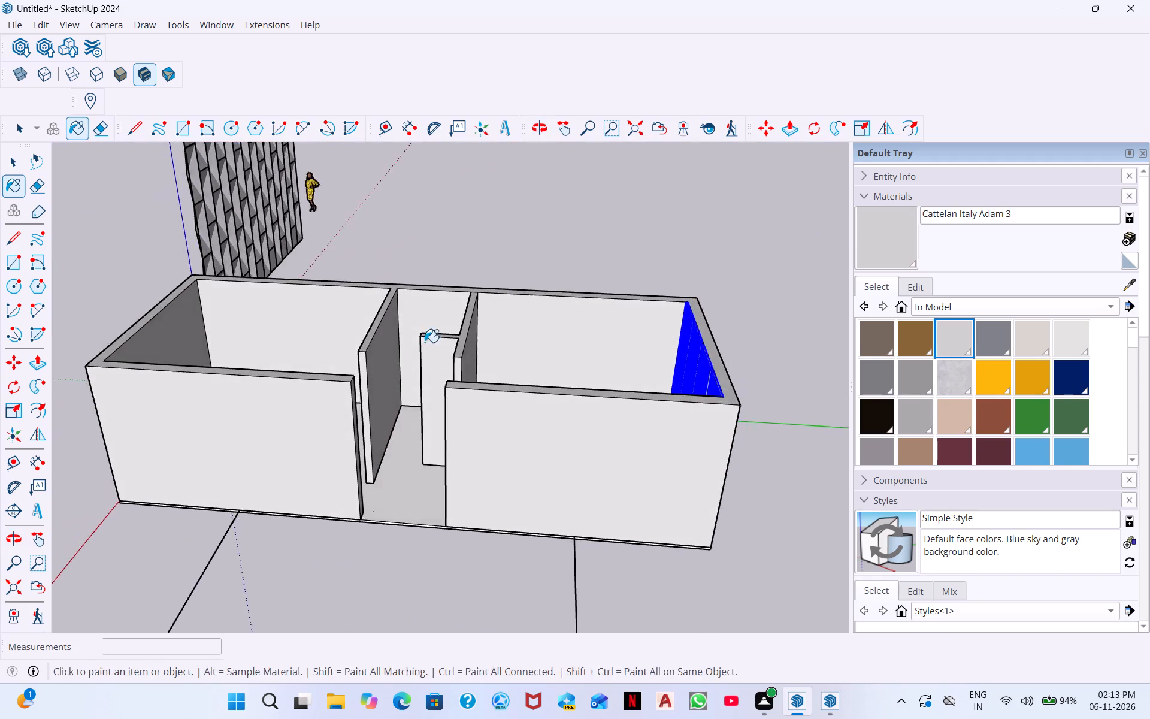
{"action": "middle_click_drag", "start_coordinate": [425, 377], "coordinate": [445, 521]}
{"action": "middle_click_drag", "start_coordinate": [431, 404], "coordinate": [447, 551]}
{"action": "middle_click", "coordinate": [459, 521]}
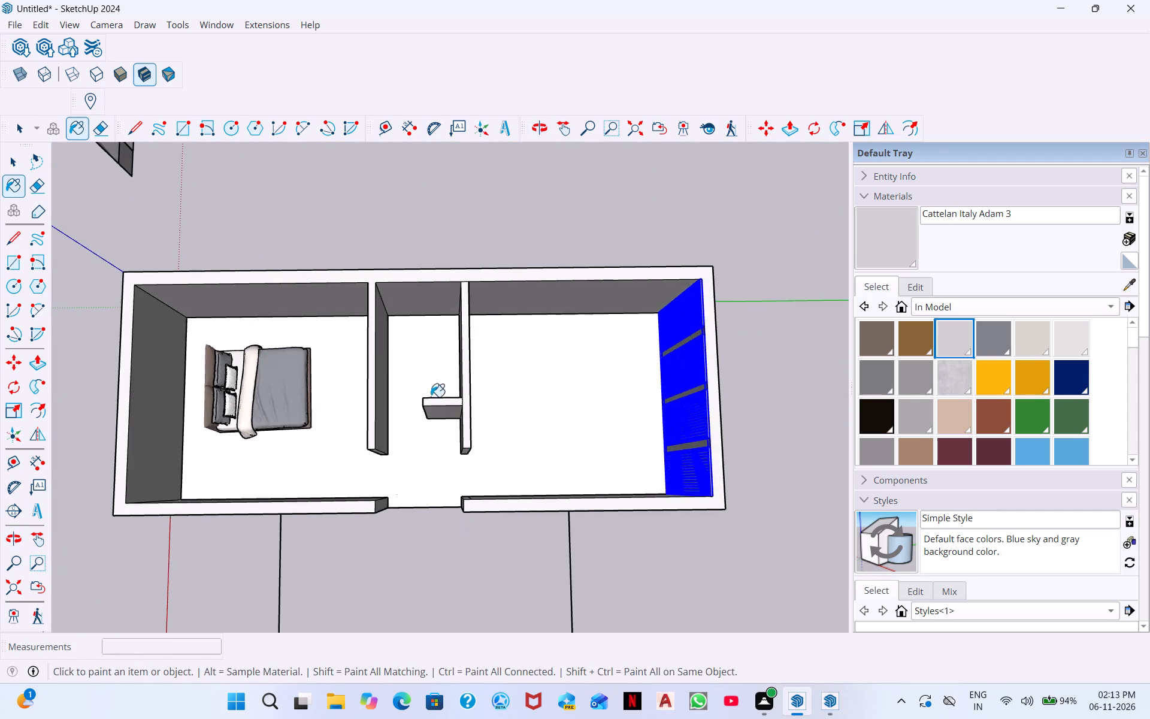
{"action": "scroll", "coordinate": [431, 395], "scroll_direction": "down", "scroll_amount": 1}
{"action": "middle_click_drag", "start_coordinate": [431, 395], "coordinate": [445, 521]}
{"action": "left_click", "coordinate": [447, 413]}
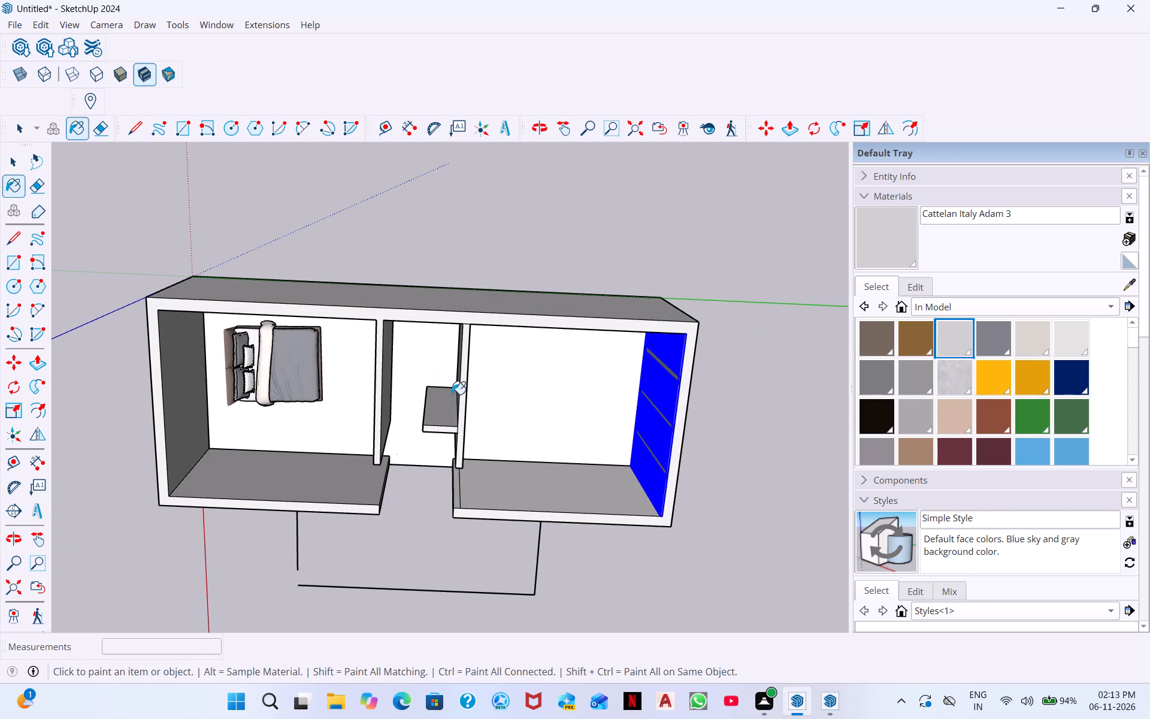
Paint the slatted-room partition's face toward the small room and the bedroom partition's top with Cattelan Italy Adam 3.
{"action": "middle_click_drag", "start_coordinate": [451, 390], "coordinate": [544, 322]}
{"action": "middle_click_drag", "start_coordinate": [425, 364], "coordinate": [612, 408]}
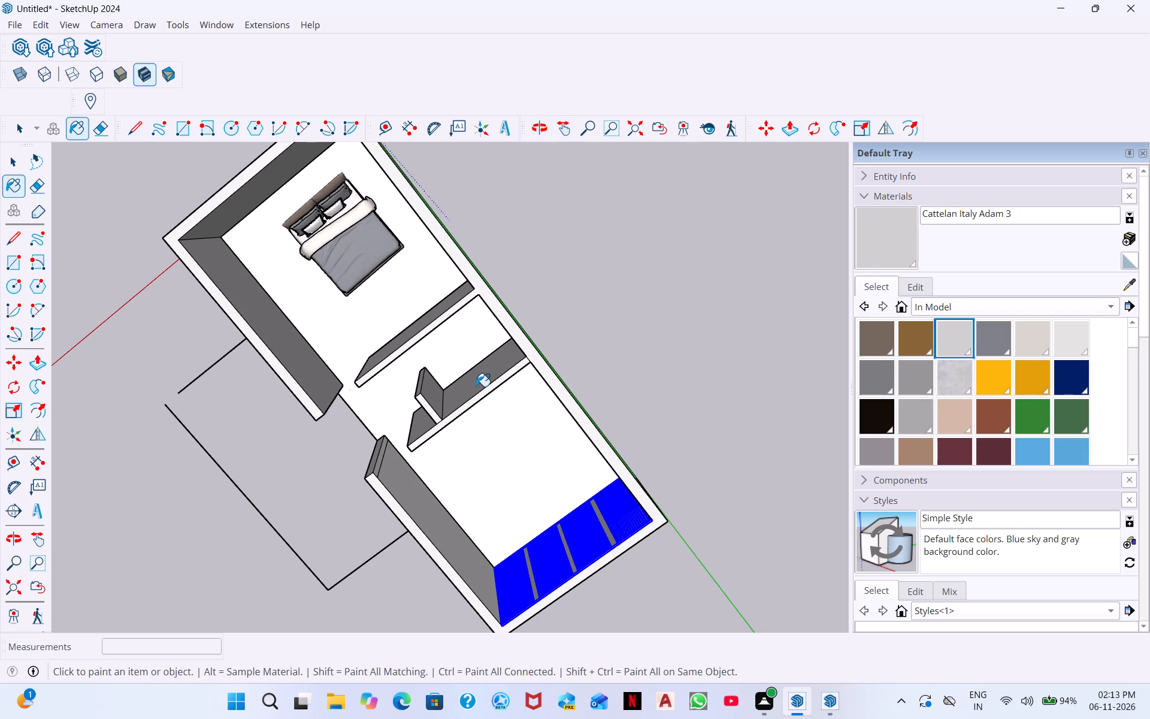
{"action": "left_click_drag", "start_coordinate": [467, 378], "coordinate": [471, 388]}
{"action": "left_click", "coordinate": [471, 386]}
{"action": "left_click_drag", "start_coordinate": [440, 334], "coordinate": [440, 325]}
{"action": "middle_click_drag", "start_coordinate": [443, 321], "coordinate": [425, 228]}
{"action": "left_click", "coordinate": [446, 296]}
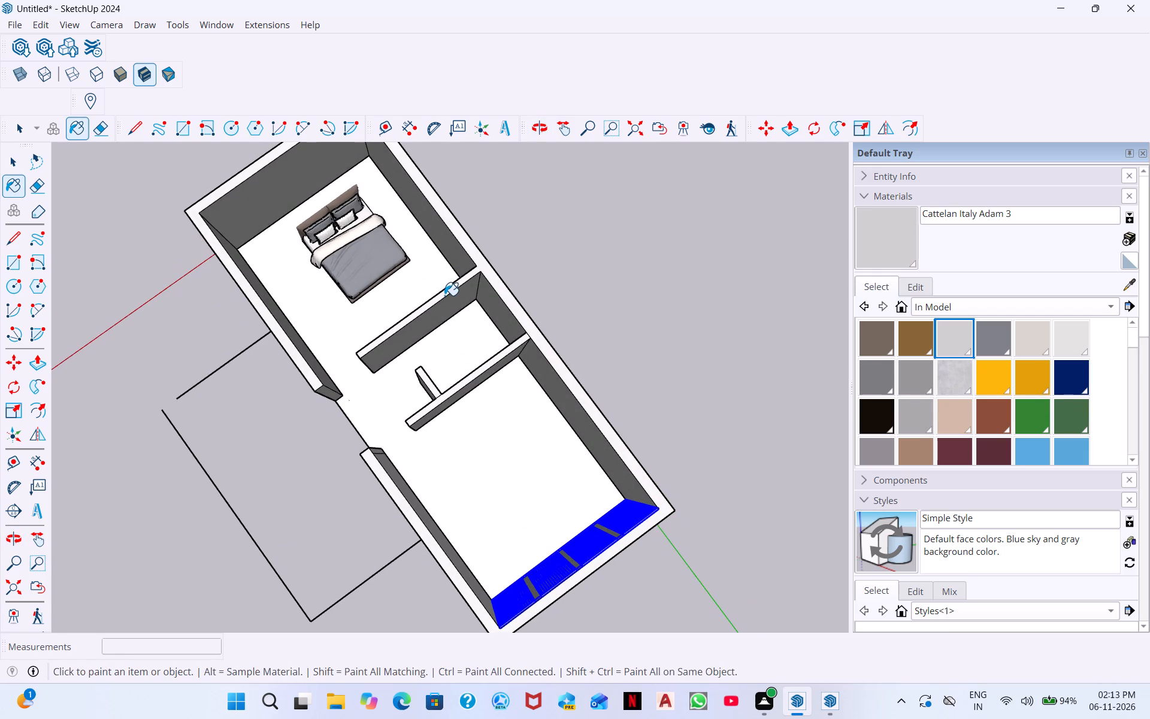
{"action": "middle_click_drag", "start_coordinate": [408, 276], "coordinate": [400, 137]}
{"action": "key", "text": "c"}
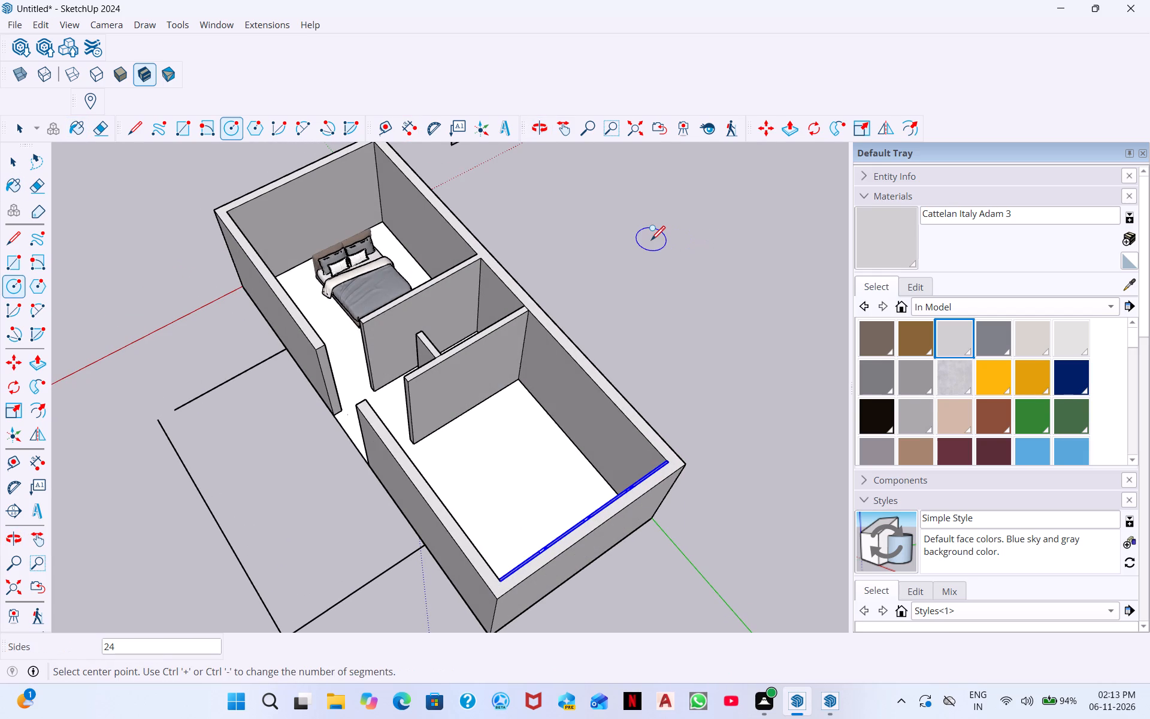
{"action": "key", "text": "space"}
Examine the painted walls and partitions of the house from inside and outside.
{"action": "middle_click_drag", "start_coordinate": [479, 360], "coordinate": [455, 270]}
{"action": "scroll", "coordinate": [349, 294], "scroll_direction": "up", "scroll_amount": 9}
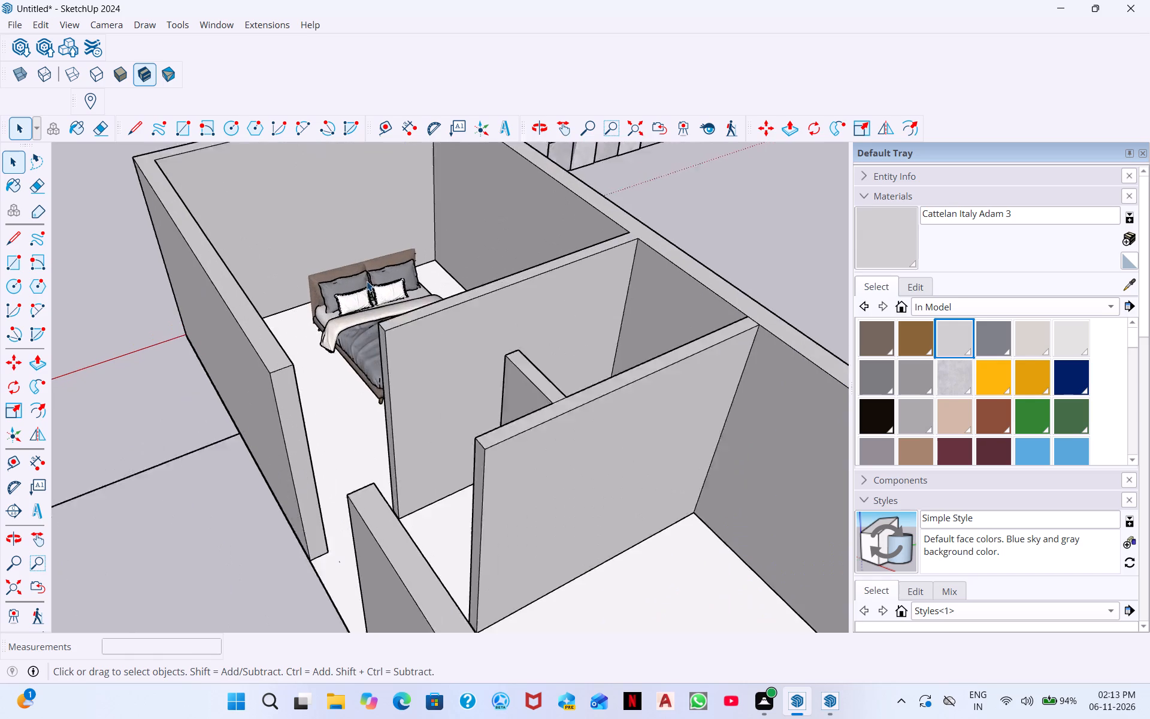
{"action": "scroll", "coordinate": [414, 298], "scroll_direction": "up", "scroll_amount": 1}
{"action": "middle_click_drag", "start_coordinate": [414, 298], "coordinate": [361, 268]}
{"action": "scroll", "coordinate": [407, 291], "scroll_direction": "up", "scroll_amount": 3}
{"action": "scroll", "coordinate": [473, 247], "scroll_direction": "up", "scroll_amount": 1}
{"action": "scroll", "coordinate": [473, 247], "scroll_direction": "down", "scroll_amount": 6}
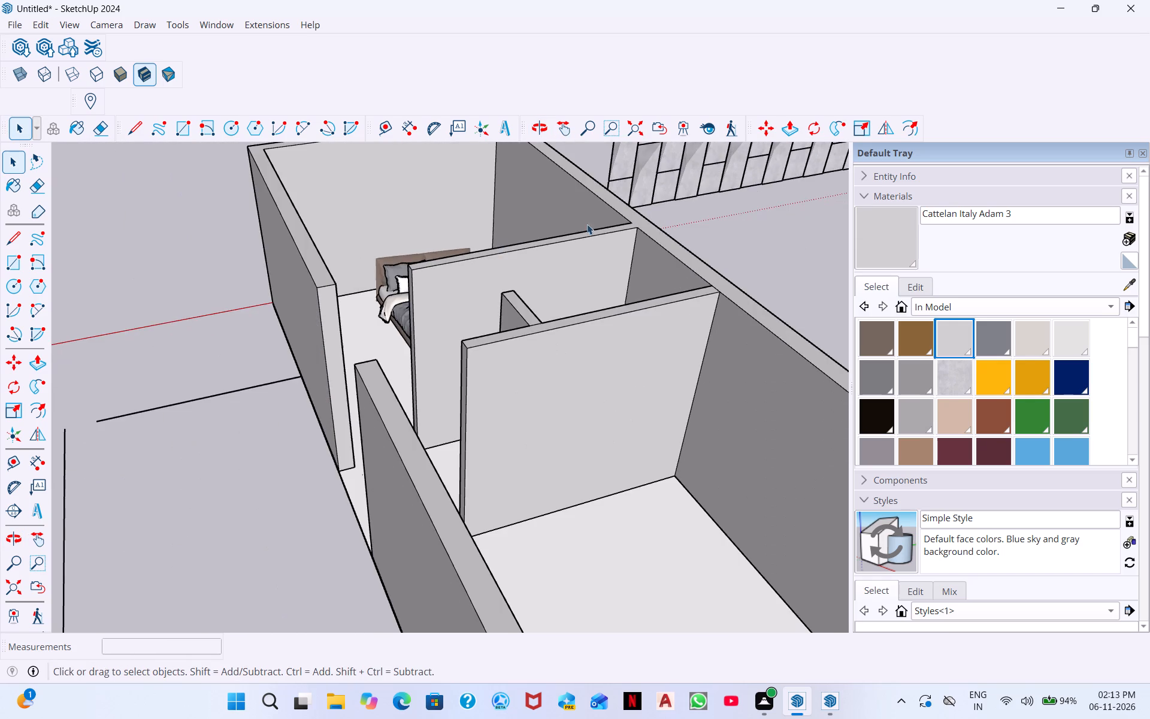
{"action": "scroll", "coordinate": [812, 173], "scroll_direction": "down", "scroll_amount": 6}
{"action": "middle_click_drag", "start_coordinate": [809, 177], "coordinate": [803, 188]}
{"action": "middle_click_drag", "start_coordinate": [802, 189], "coordinate": [697, 136]}
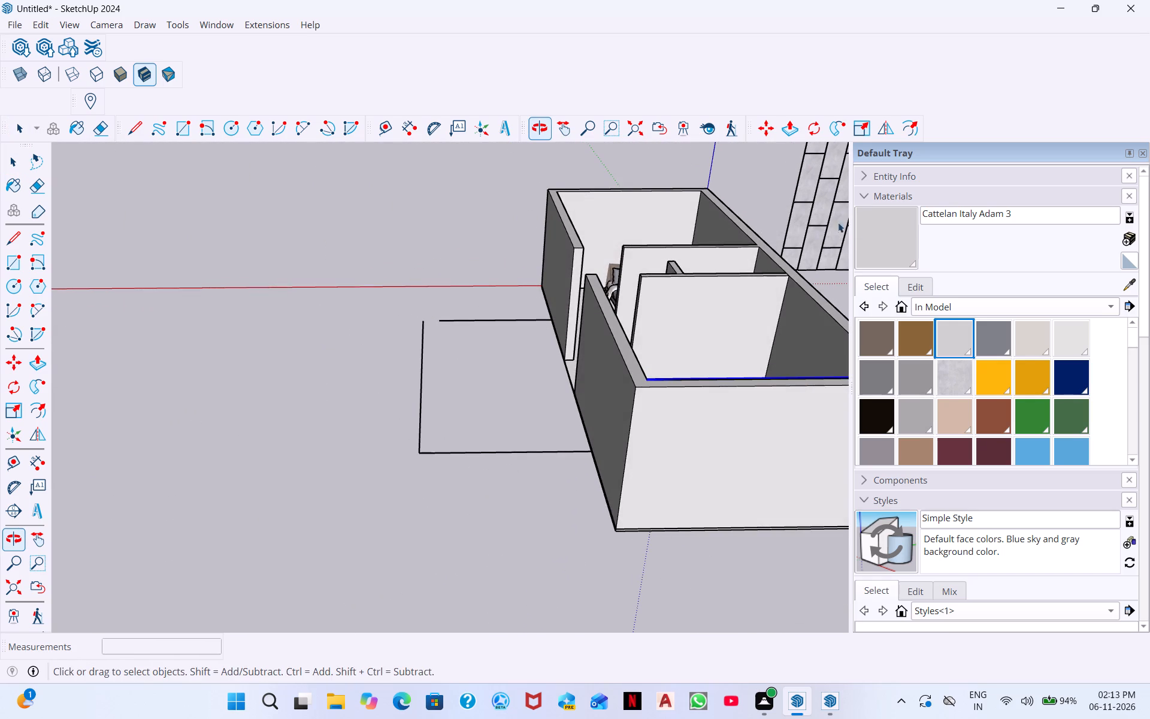
{"action": "middle_click_drag", "start_coordinate": [852, 237], "coordinate": [777, 180]}
{"action": "middle_click_drag", "start_coordinate": [798, 201], "coordinate": [908, 179]}
{"action": "scroll", "coordinate": [772, 252], "scroll_direction": "up", "scroll_amount": 8}
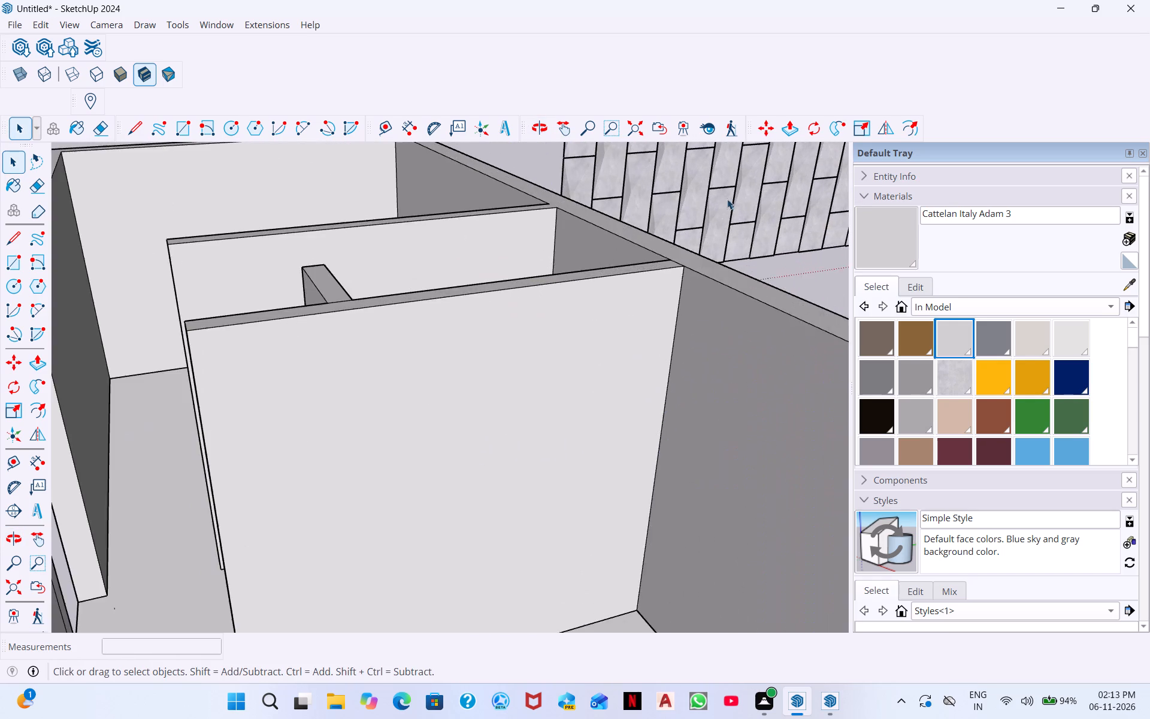
{"action": "middle_click_drag", "start_coordinate": [758, 191], "coordinate": [679, 119]}
{"action": "middle_click_drag", "start_coordinate": [736, 259], "coordinate": [755, 413]}
{"action": "scroll", "coordinate": [754, 413], "scroll_direction": "down", "scroll_amount": 1}
{"action": "middle_click_drag", "start_coordinate": [640, 247], "coordinate": [723, 429]}
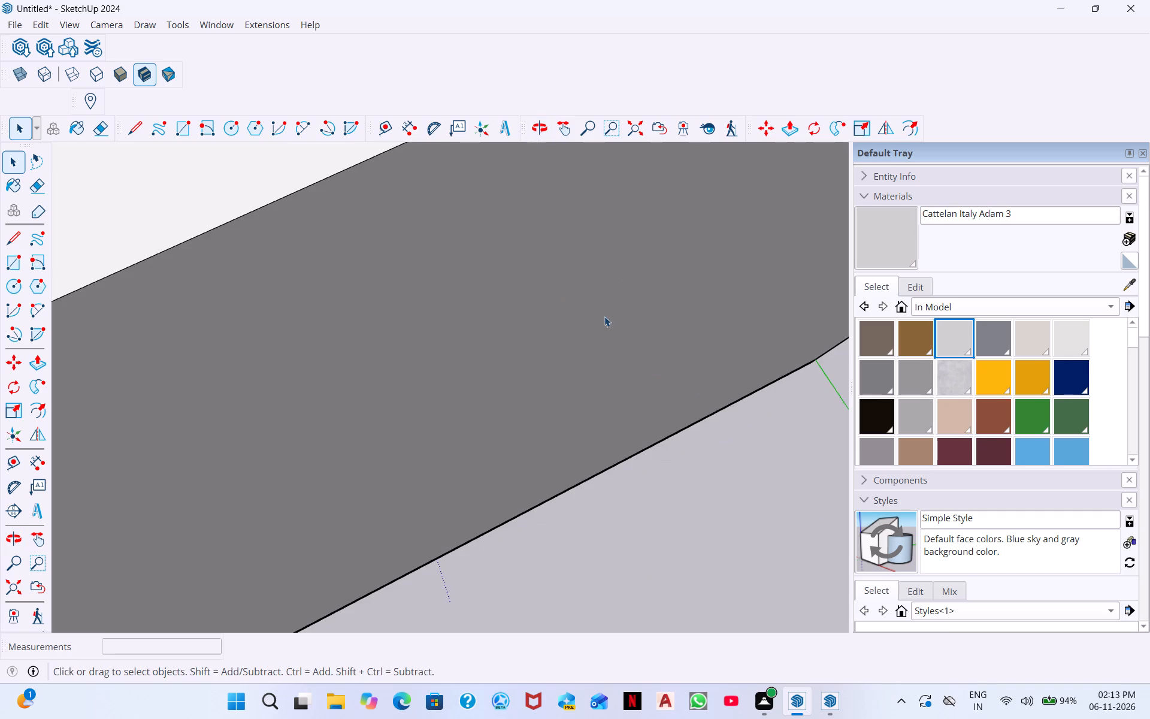
{"action": "middle_click_drag", "start_coordinate": [505, 268], "coordinate": [713, 398]}
{"action": "scroll", "coordinate": [587, 350], "scroll_direction": "down", "scroll_amount": 17}
{"action": "middle_click_drag", "start_coordinate": [495, 248], "coordinate": [573, 180]}
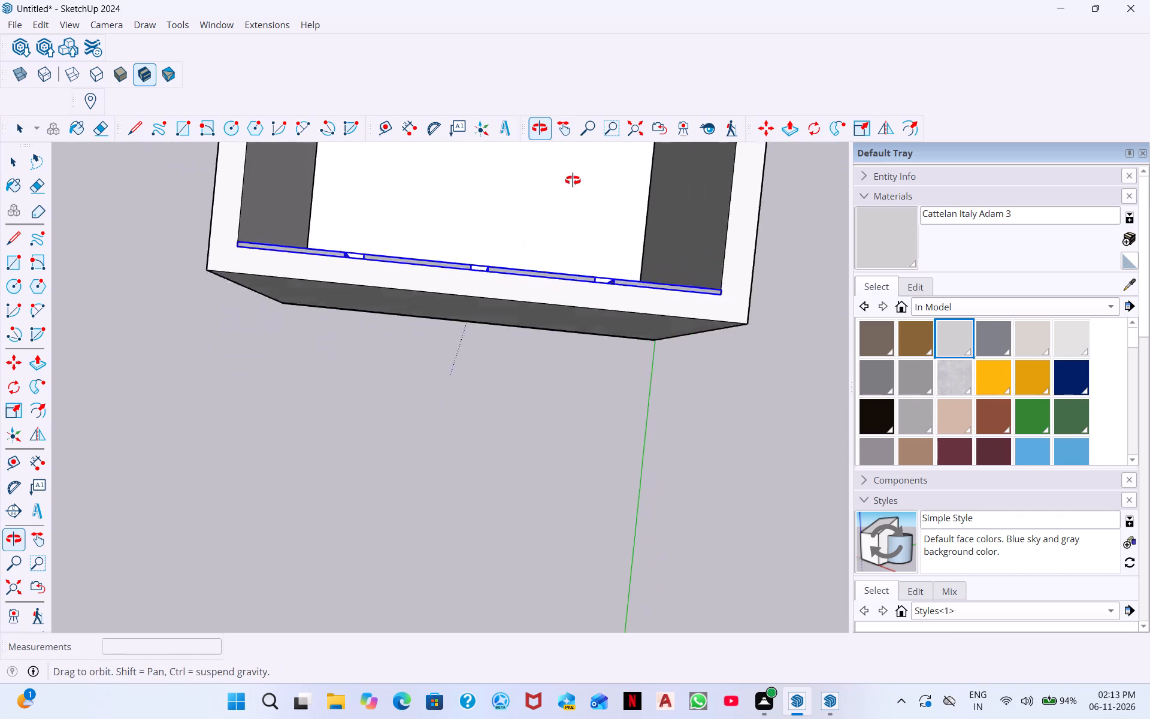
{"action": "middle_click_drag", "start_coordinate": [573, 180], "coordinate": [582, 171]}
{"action": "middle_click_drag", "start_coordinate": [659, 247], "coordinate": [592, 147]}
{"action": "middle_click_drag", "start_coordinate": [563, 252], "coordinate": [587, 159]}
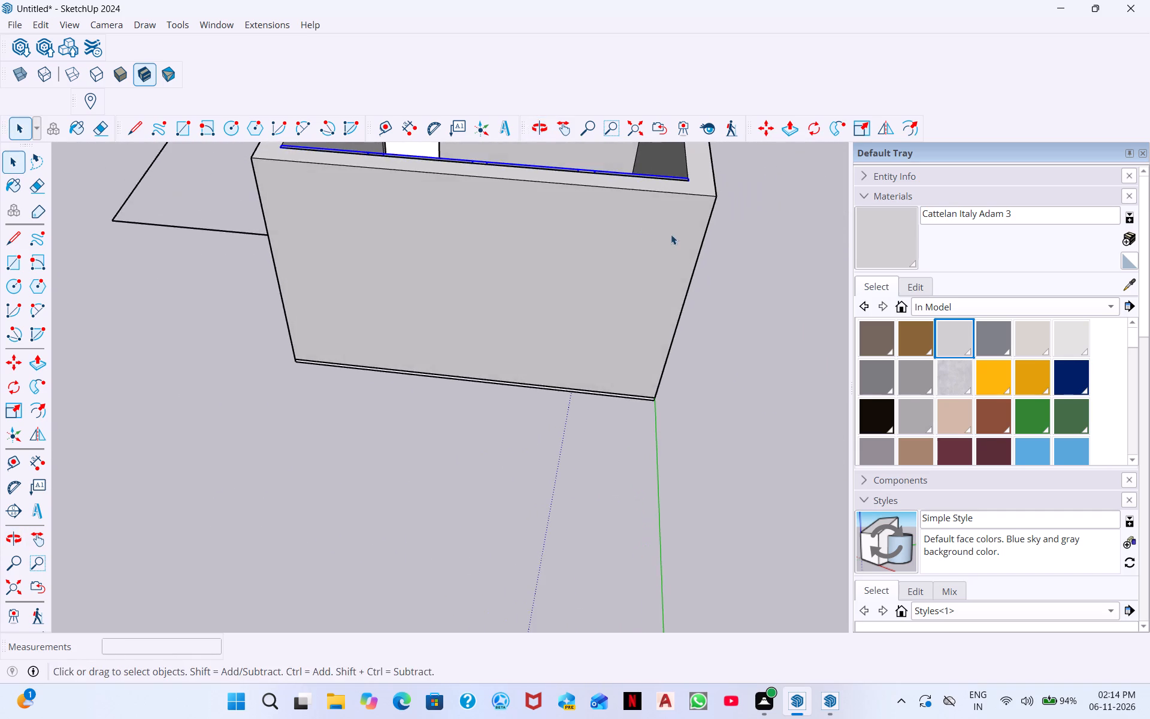
{"action": "middle_click_drag", "start_coordinate": [722, 203], "coordinate": [750, 93]}
{"action": "middle_click_drag", "start_coordinate": [724, 253], "coordinate": [721, 170]}
{"action": "scroll", "coordinate": [727, 191], "scroll_direction": "down", "scroll_amount": 3}
{"action": "scroll", "coordinate": [767, 238], "scroll_direction": "down", "scroll_amount": 7}
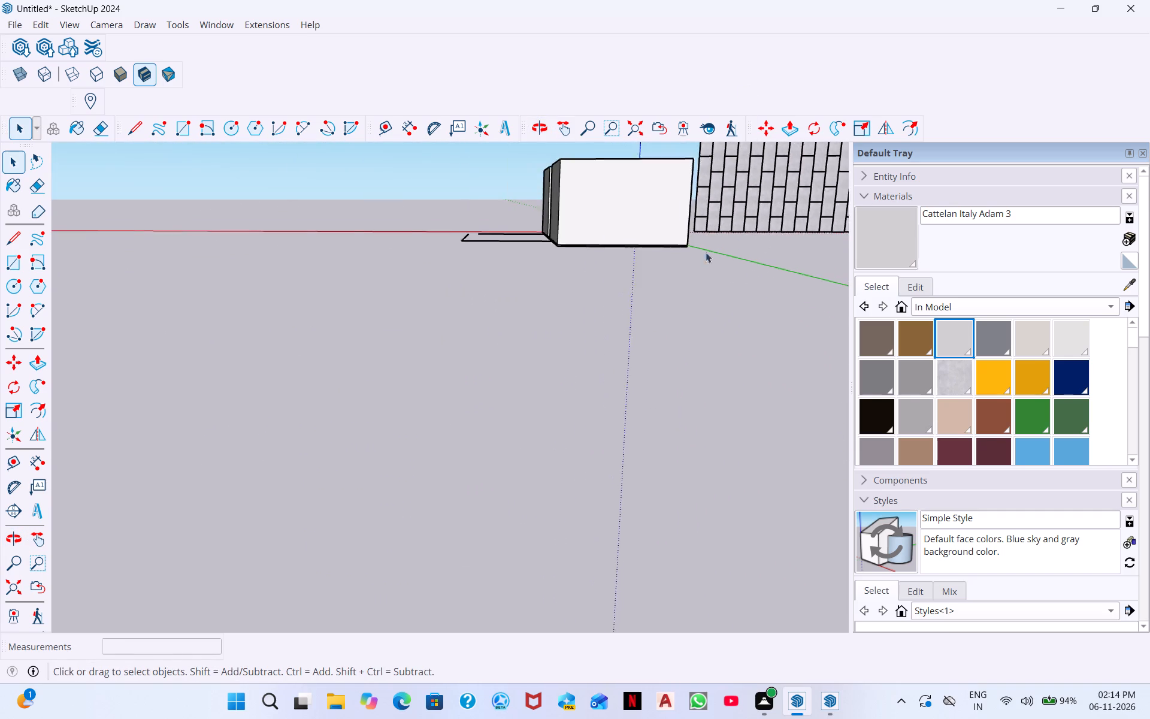
{"action": "scroll", "coordinate": [706, 252], "scroll_direction": "down", "scroll_amount": 9}
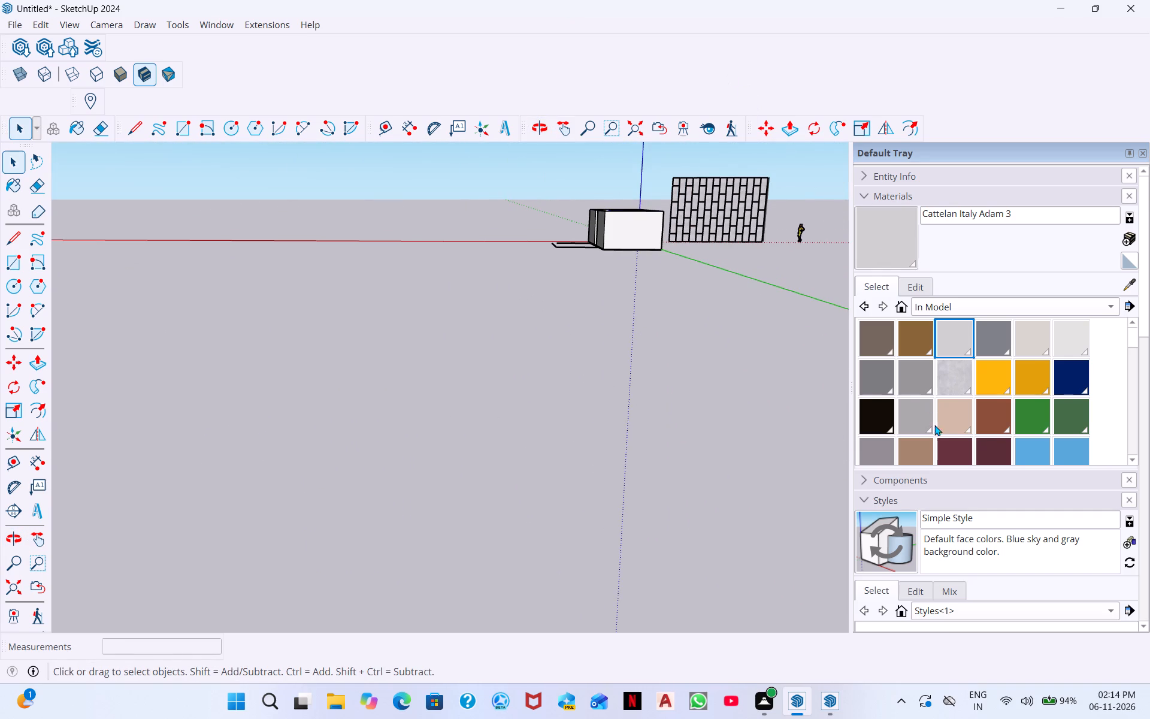
Try to paint the freestanding geometric wall panel beside the house with the yellow Sumele_Dress material.
{"action": "scroll", "coordinate": [789, 265], "scroll_direction": "up", "scroll_amount": 8}
{"action": "middle_click_drag", "start_coordinate": [747, 227], "coordinate": [731, 166]}
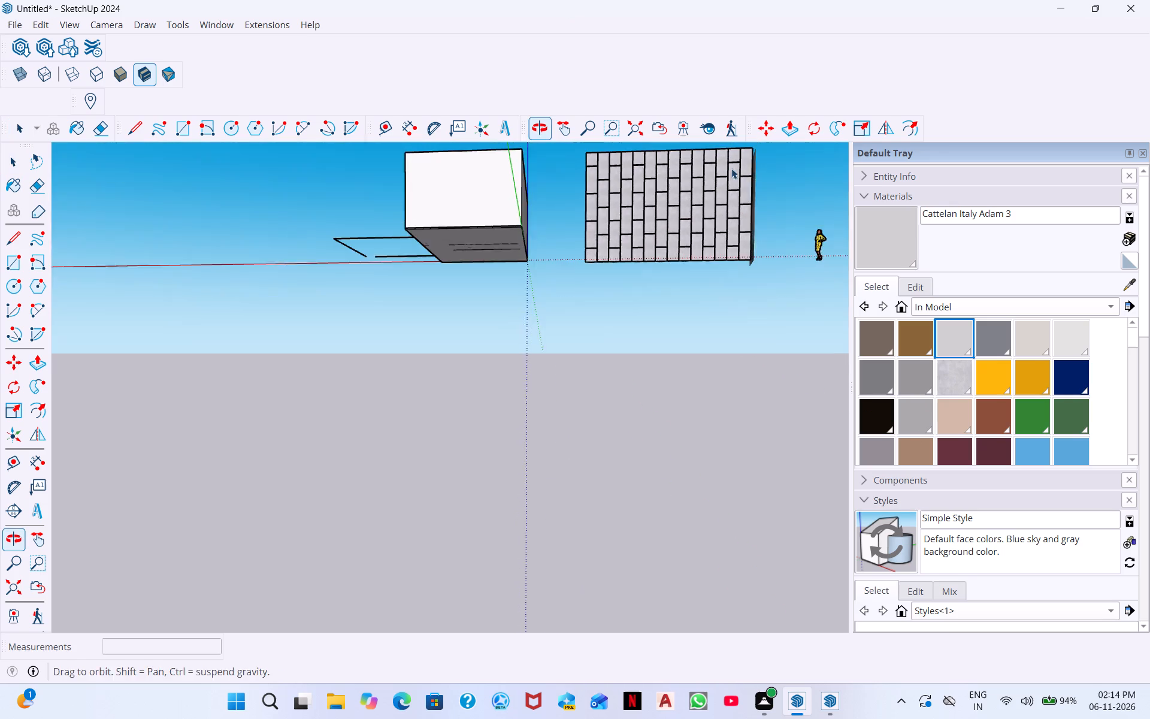
{"action": "middle_click_drag", "start_coordinate": [740, 235], "coordinate": [733, 211]}
{"action": "left_click", "coordinate": [731, 224]}
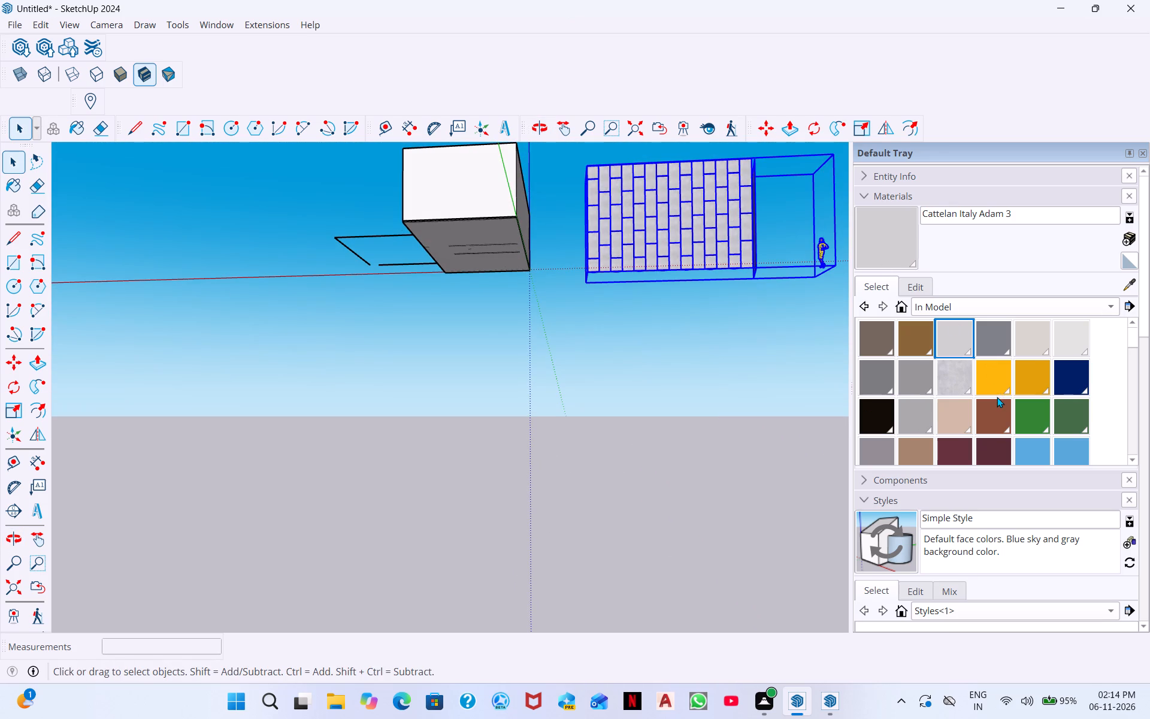
{"action": "left_click", "coordinate": [994, 385]}
{"action": "left_click", "coordinate": [671, 238]}
{"action": "left_click_drag", "start_coordinate": [672, 238], "coordinate": [673, 238]}
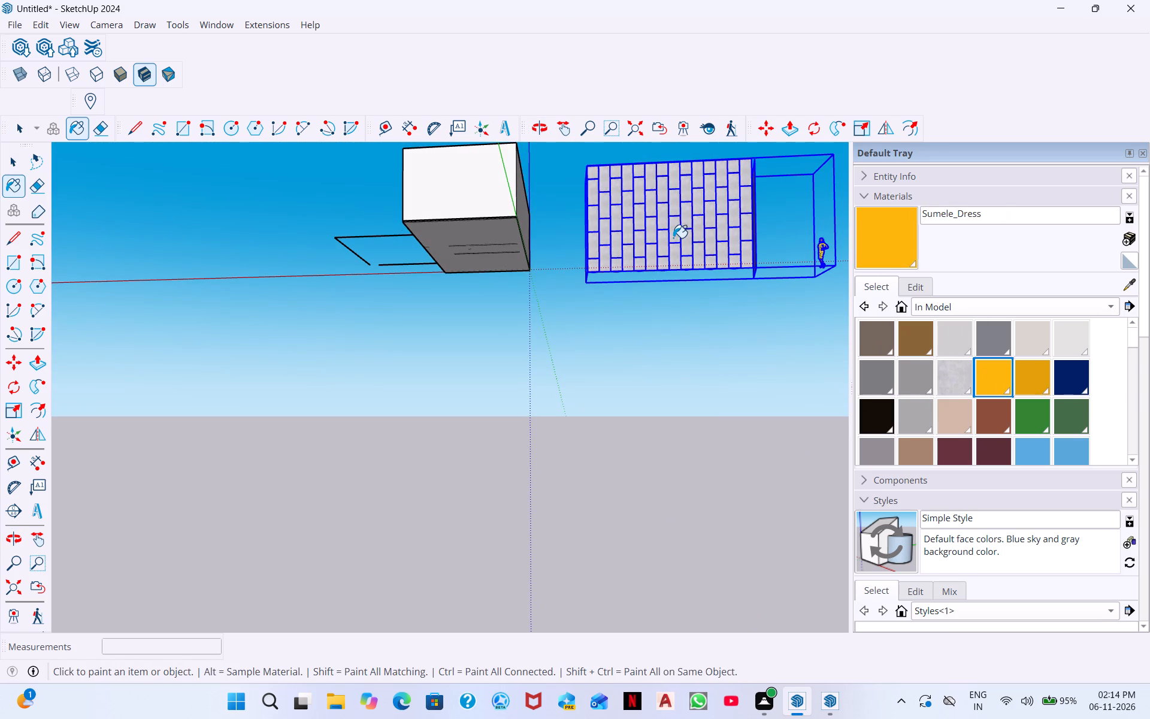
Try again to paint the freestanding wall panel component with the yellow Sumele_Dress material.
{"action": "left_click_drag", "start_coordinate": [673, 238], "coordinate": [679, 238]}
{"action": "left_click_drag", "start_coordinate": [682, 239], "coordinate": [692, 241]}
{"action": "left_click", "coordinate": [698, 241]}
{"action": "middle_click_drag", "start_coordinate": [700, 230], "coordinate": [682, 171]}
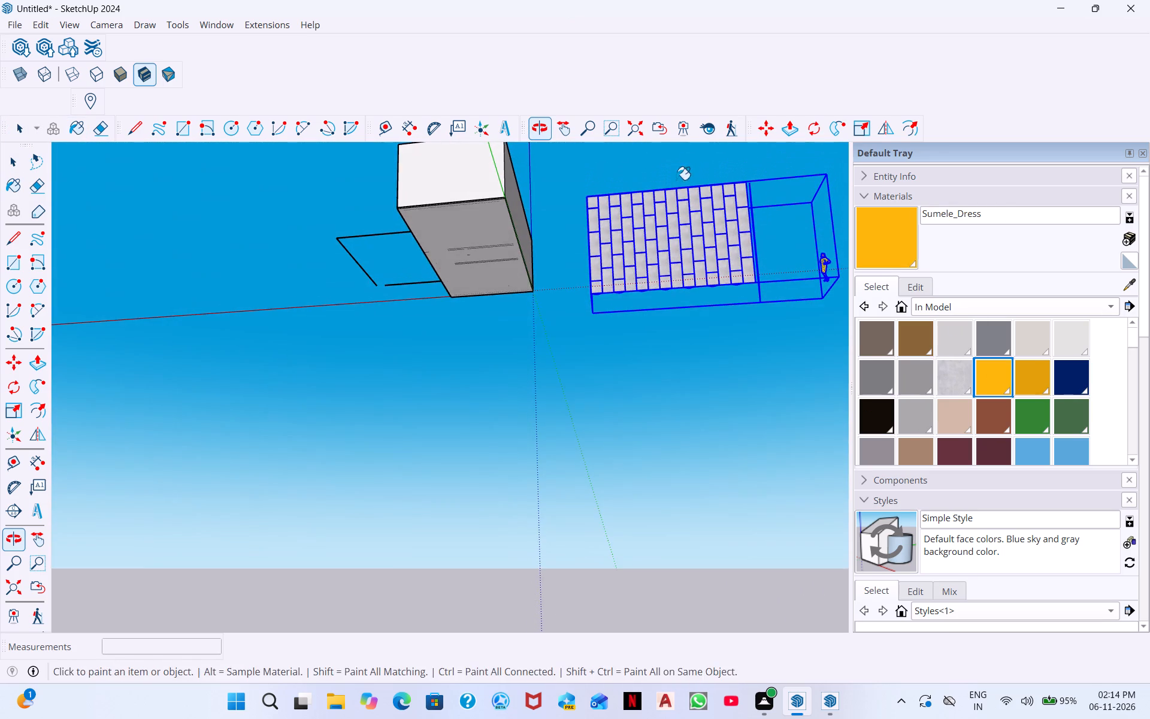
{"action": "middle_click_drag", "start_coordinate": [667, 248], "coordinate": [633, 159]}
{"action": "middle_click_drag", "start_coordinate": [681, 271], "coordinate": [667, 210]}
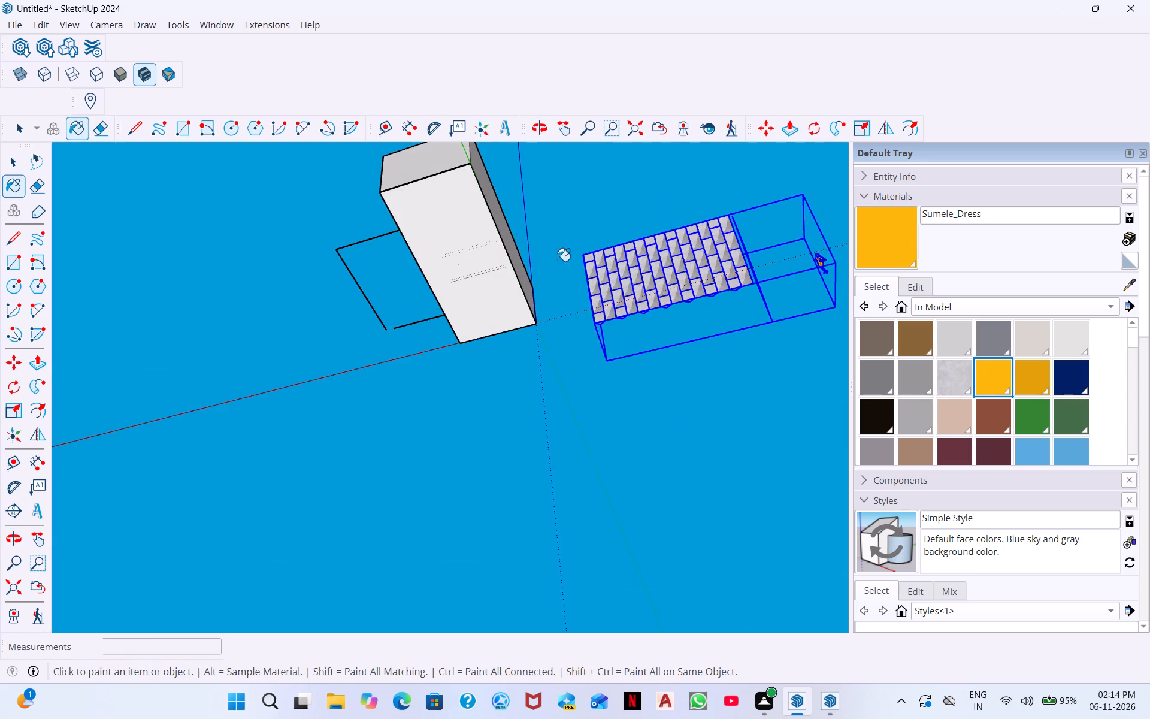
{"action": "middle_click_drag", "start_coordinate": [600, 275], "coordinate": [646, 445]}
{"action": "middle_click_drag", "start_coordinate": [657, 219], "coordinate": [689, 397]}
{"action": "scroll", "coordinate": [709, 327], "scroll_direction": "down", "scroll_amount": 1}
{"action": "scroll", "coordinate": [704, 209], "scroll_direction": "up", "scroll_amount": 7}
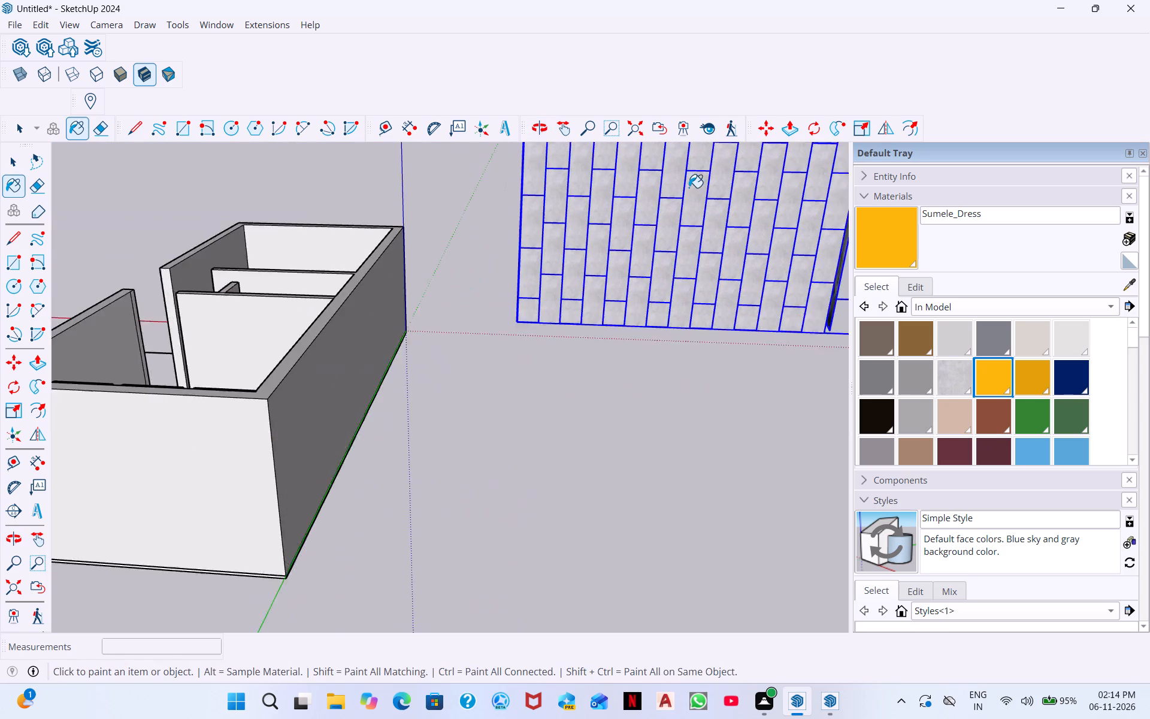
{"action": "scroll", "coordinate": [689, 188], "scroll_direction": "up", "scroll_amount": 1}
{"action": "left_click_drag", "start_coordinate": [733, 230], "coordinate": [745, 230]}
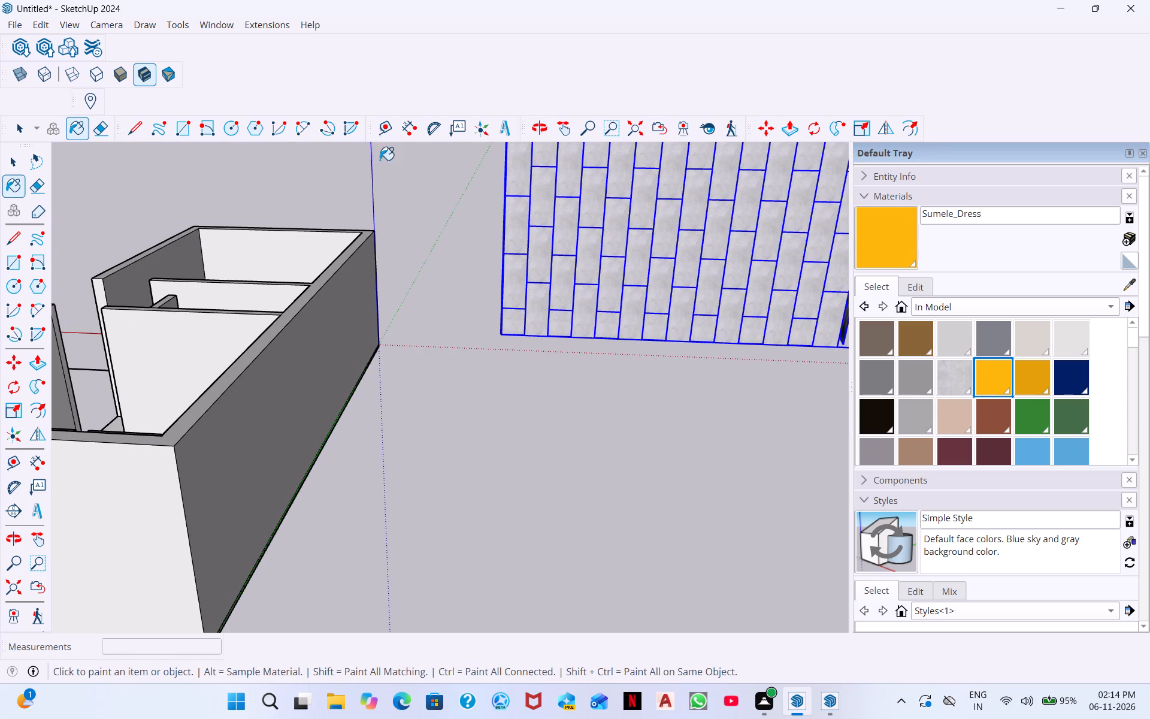
Explode the freestanding wall panel component into separate tiles.
{"action": "right_click", "coordinate": [600, 261]}
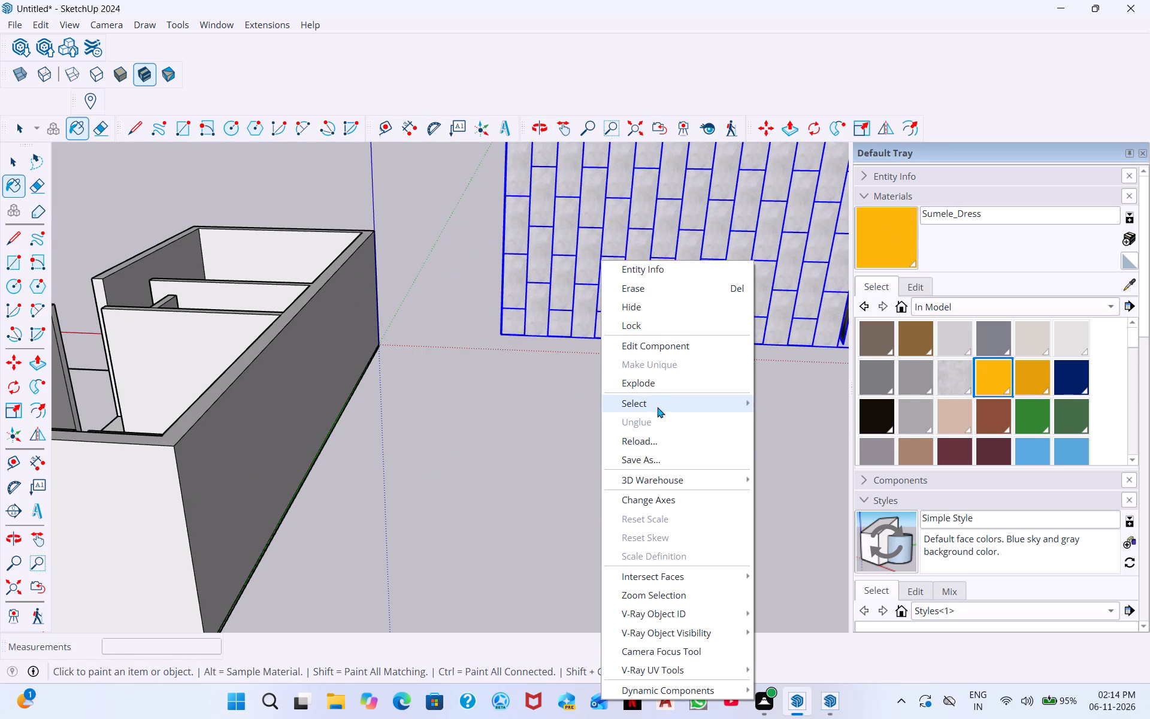
{"action": "double_click", "coordinate": [663, 386]}
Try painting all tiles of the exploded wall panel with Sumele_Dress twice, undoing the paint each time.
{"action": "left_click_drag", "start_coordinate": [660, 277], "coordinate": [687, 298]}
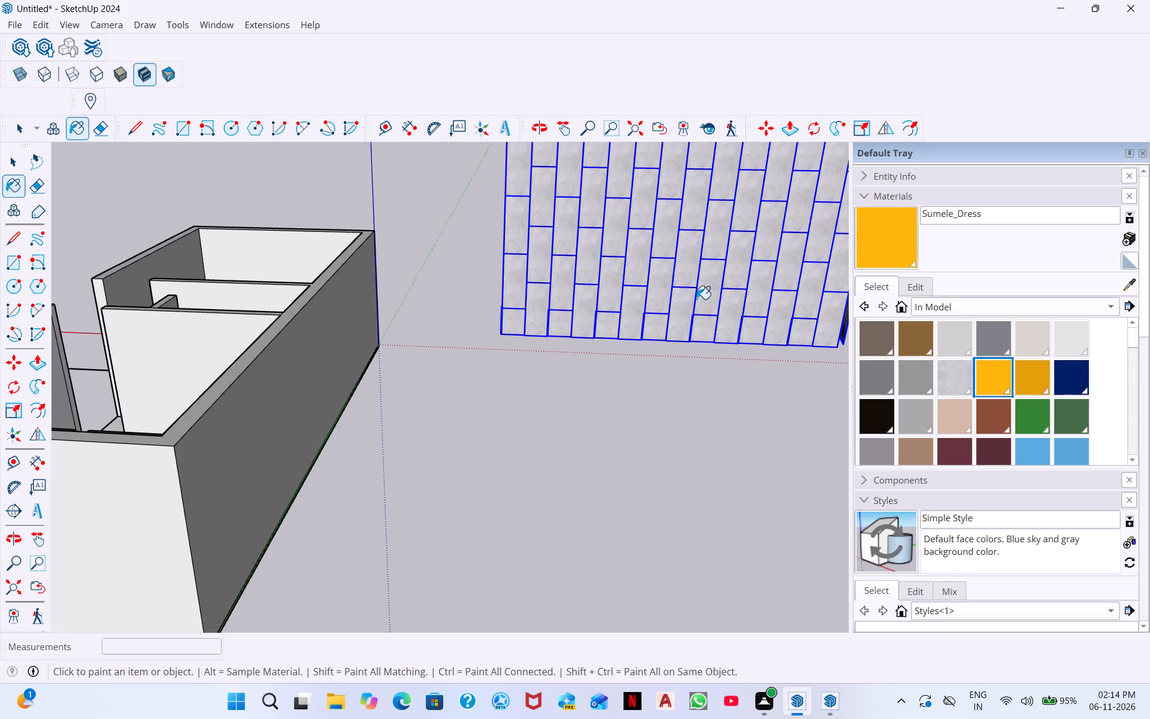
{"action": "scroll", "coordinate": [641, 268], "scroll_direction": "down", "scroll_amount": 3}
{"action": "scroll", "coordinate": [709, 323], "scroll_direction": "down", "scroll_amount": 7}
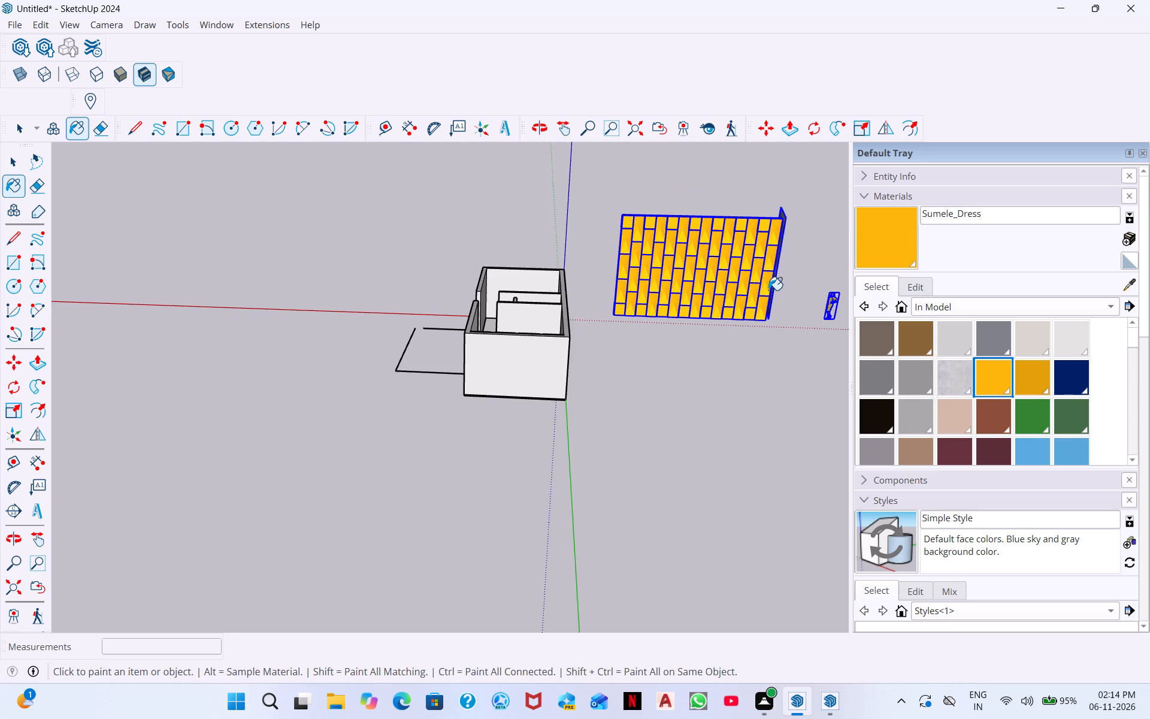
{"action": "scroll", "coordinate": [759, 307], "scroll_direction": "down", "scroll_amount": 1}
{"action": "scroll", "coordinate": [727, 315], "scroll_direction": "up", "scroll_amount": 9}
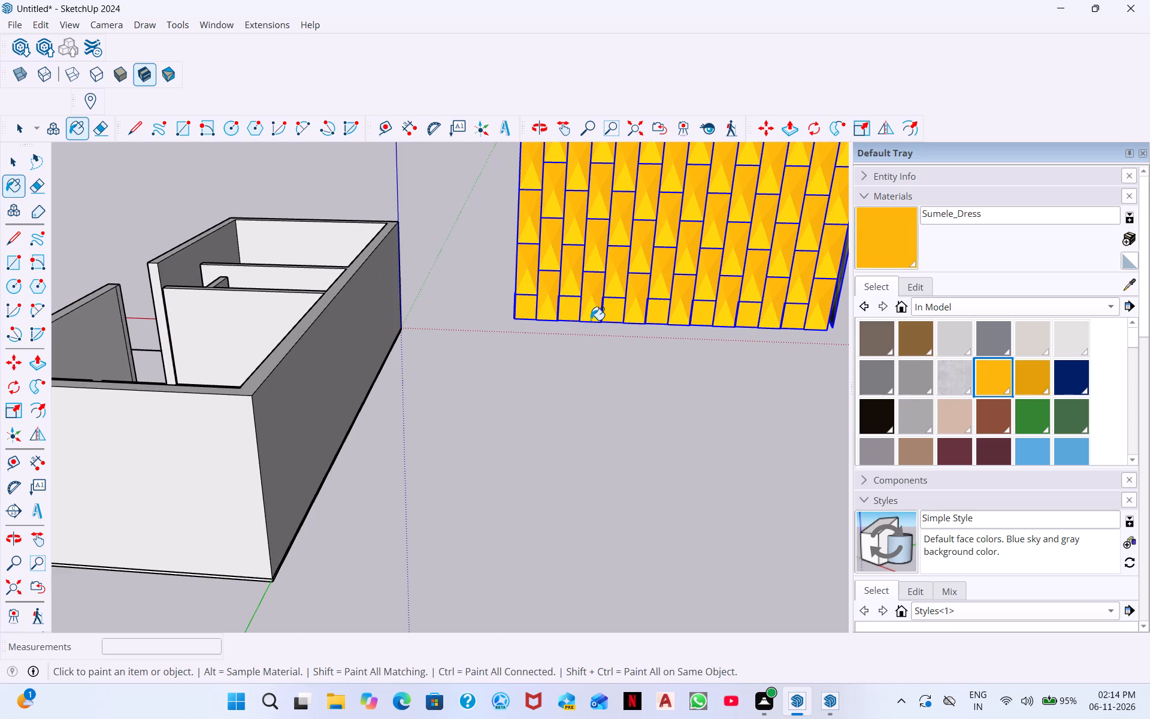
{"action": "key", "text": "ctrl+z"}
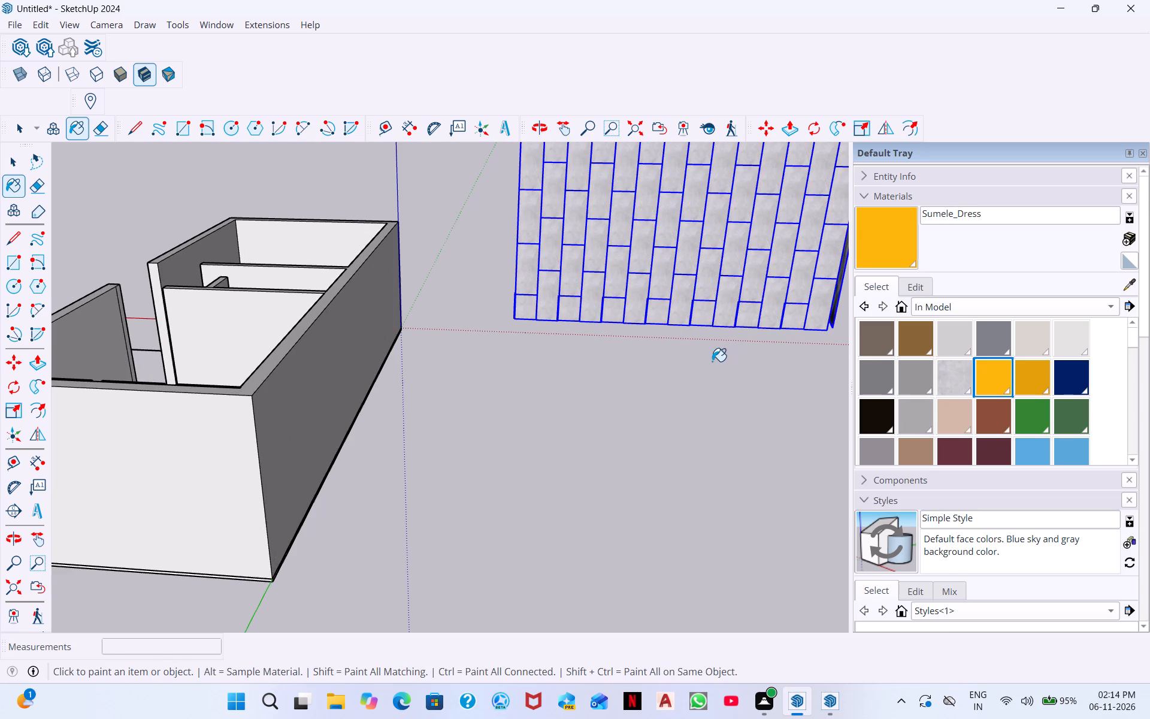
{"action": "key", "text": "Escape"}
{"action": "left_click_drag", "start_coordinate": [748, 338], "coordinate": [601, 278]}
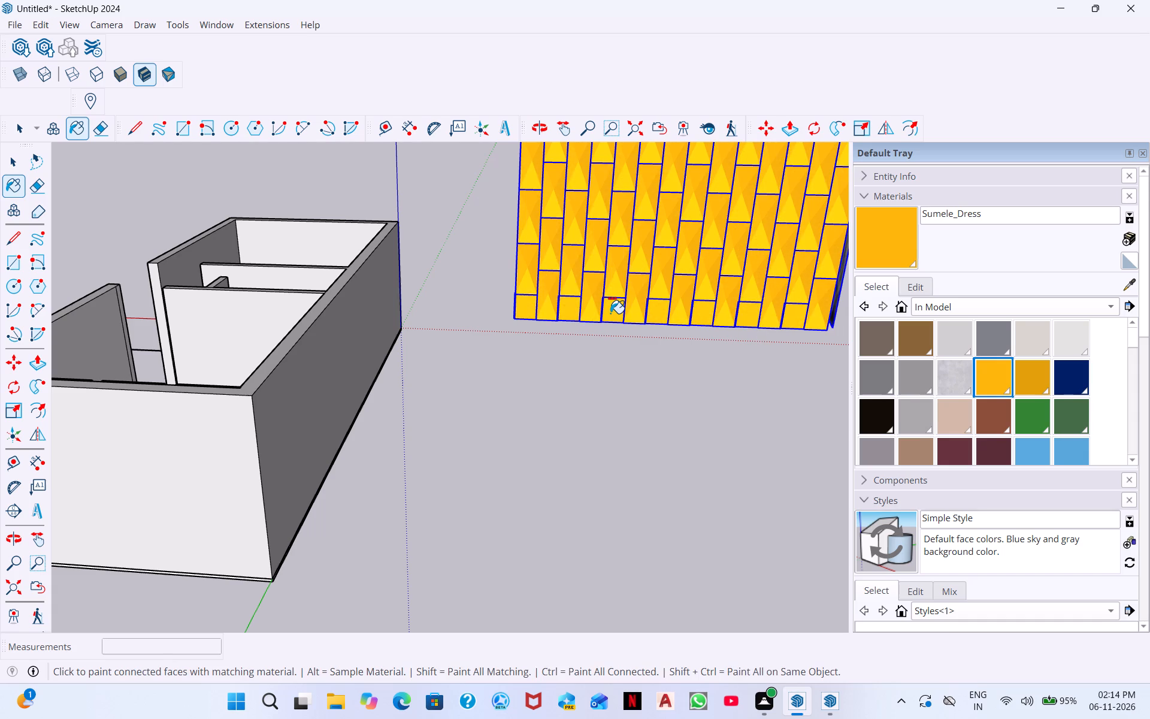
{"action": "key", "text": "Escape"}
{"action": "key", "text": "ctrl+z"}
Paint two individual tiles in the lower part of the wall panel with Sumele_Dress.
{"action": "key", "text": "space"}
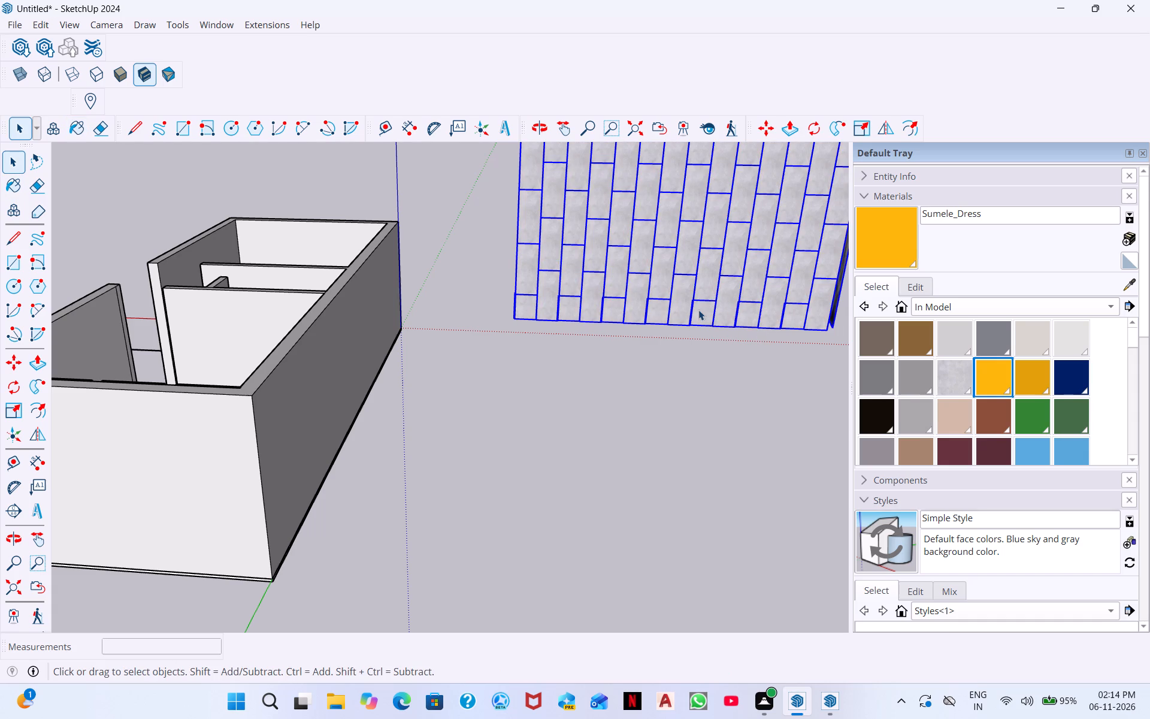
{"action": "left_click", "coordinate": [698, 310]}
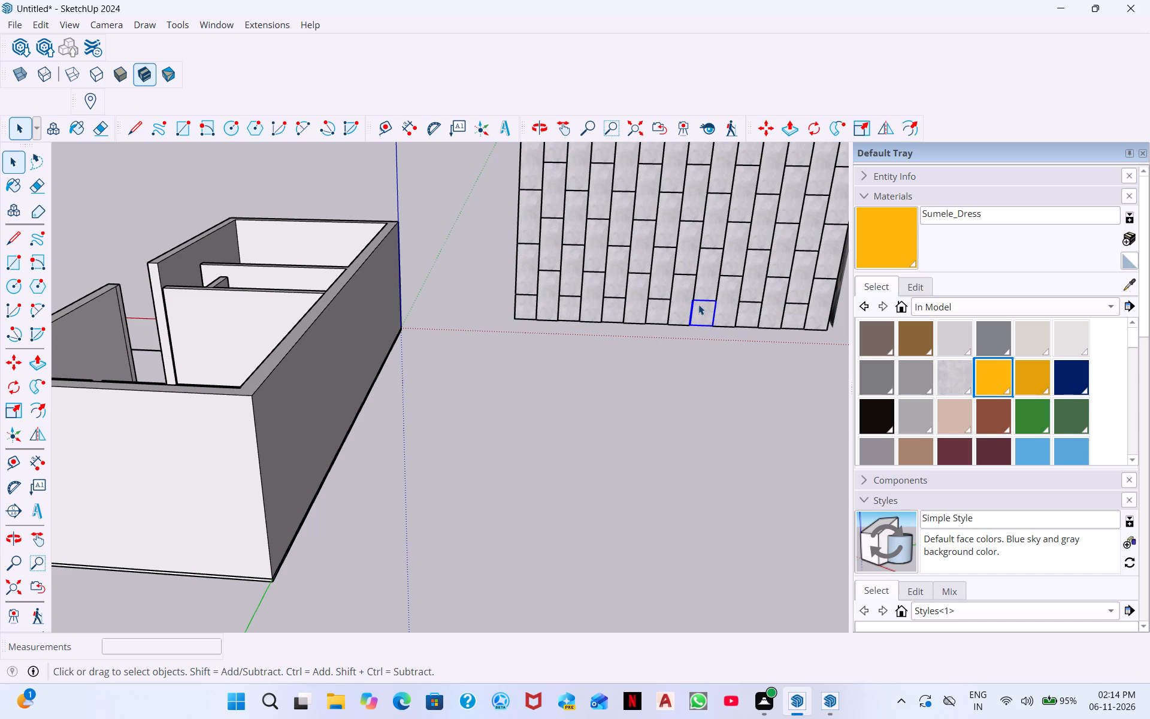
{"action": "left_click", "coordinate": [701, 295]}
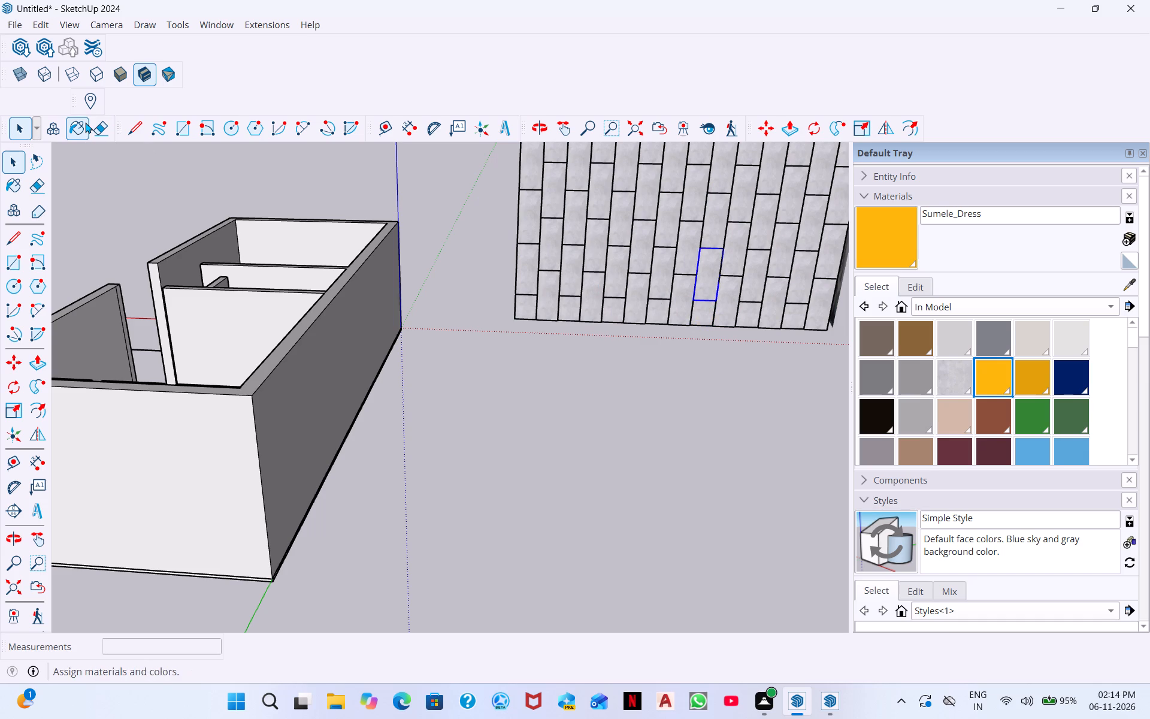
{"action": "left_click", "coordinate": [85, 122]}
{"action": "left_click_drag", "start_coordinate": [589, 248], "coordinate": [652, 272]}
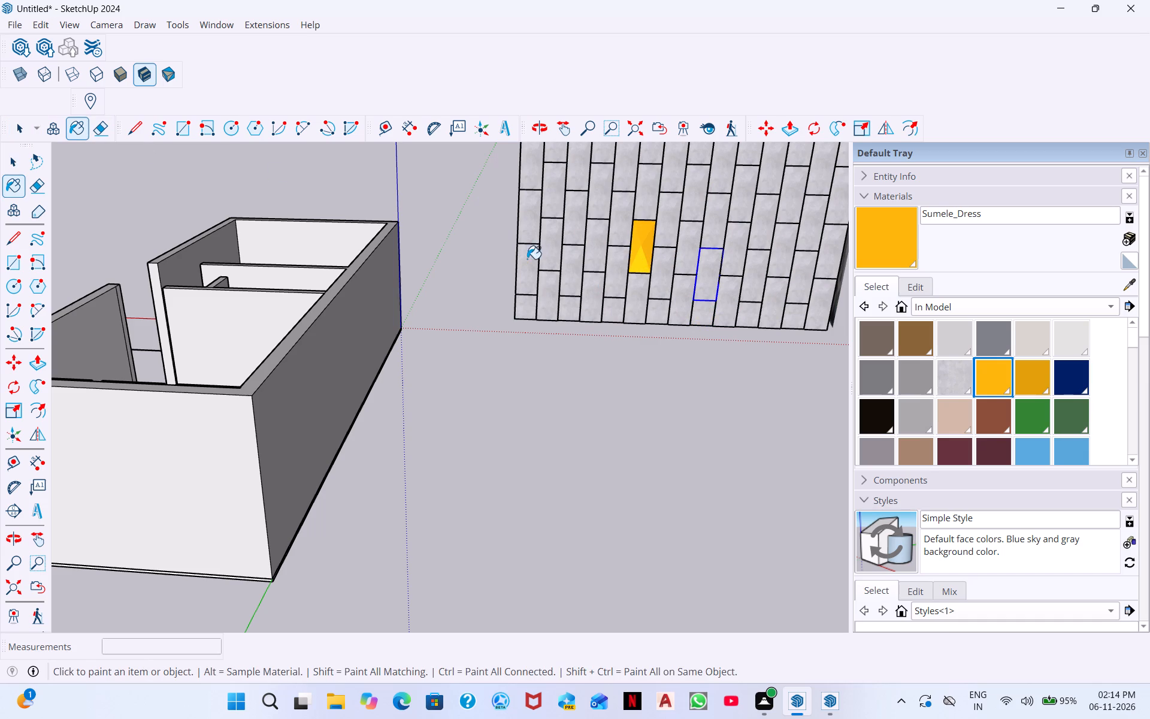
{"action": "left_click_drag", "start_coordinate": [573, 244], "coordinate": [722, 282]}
Erase the lower rows of tiles from the freestanding wall panel.
{"action": "left_click", "coordinate": [93, 125]}
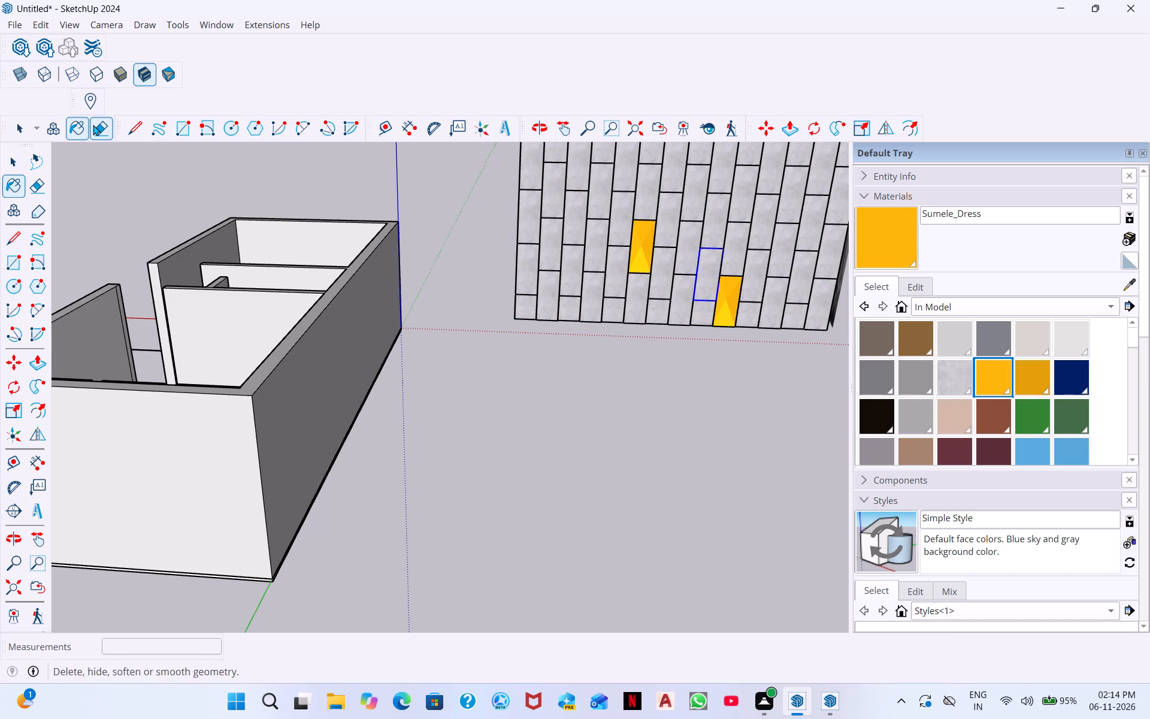
{"action": "left_click_drag", "start_coordinate": [517, 198], "coordinate": [721, 229]}
{"action": "left_click_drag", "start_coordinate": [516, 231], "coordinate": [794, 260]}
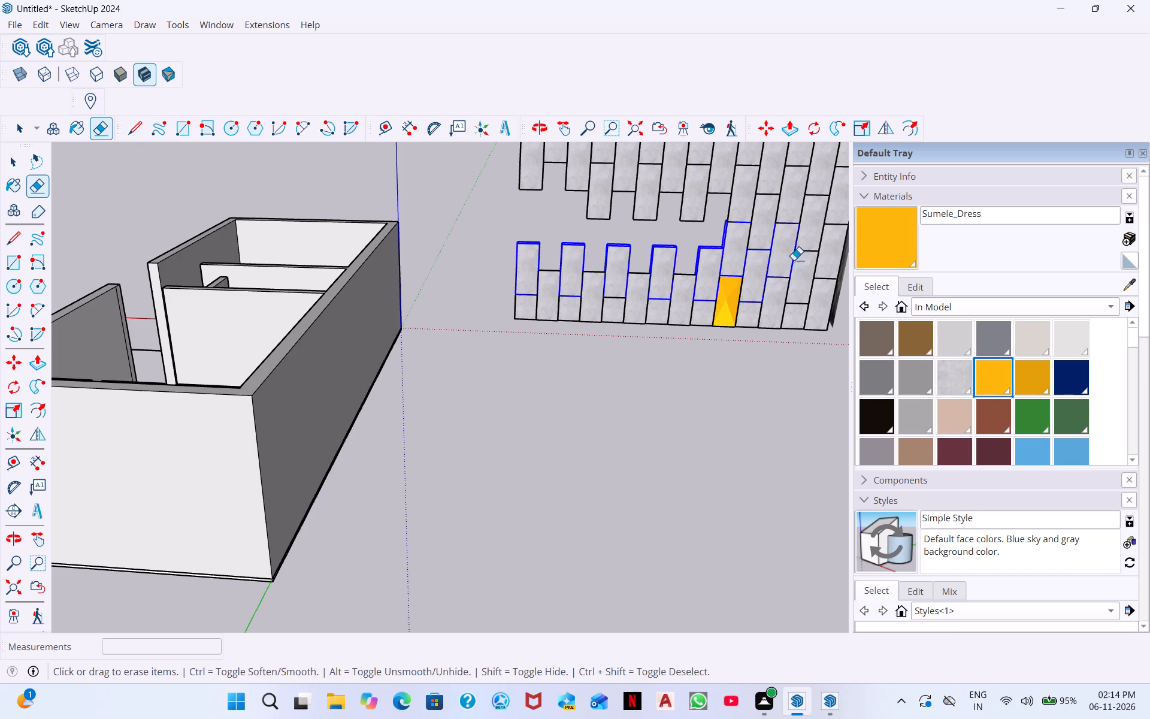
{"action": "left_click_drag", "start_coordinate": [794, 260], "coordinate": [826, 253]}
{"action": "left_click_drag", "start_coordinate": [556, 283], "coordinate": [868, 292]}
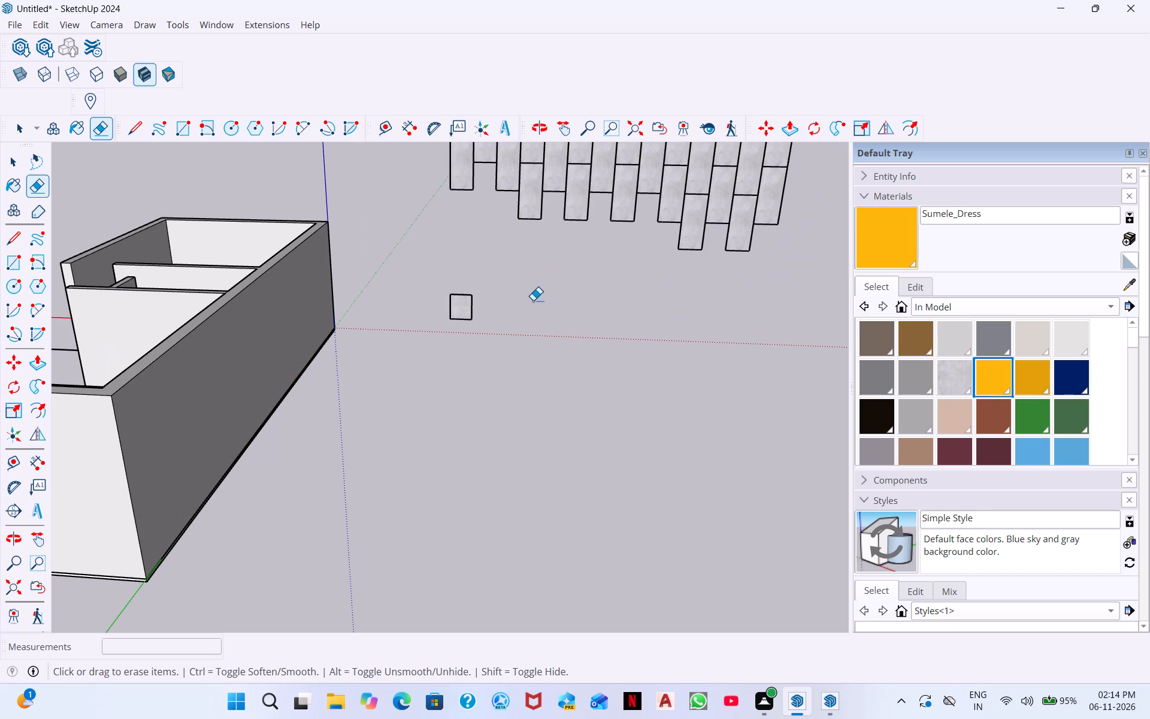
{"action": "left_click_drag", "start_coordinate": [446, 295], "coordinate": [485, 319]}
Erase all remaining upper tiles of the freestanding wall panel.
{"action": "middle_click_drag", "start_coordinate": [505, 252], "coordinate": [498, 115]}
{"action": "middle_click_drag", "start_coordinate": [570, 297], "coordinate": [562, 252]}
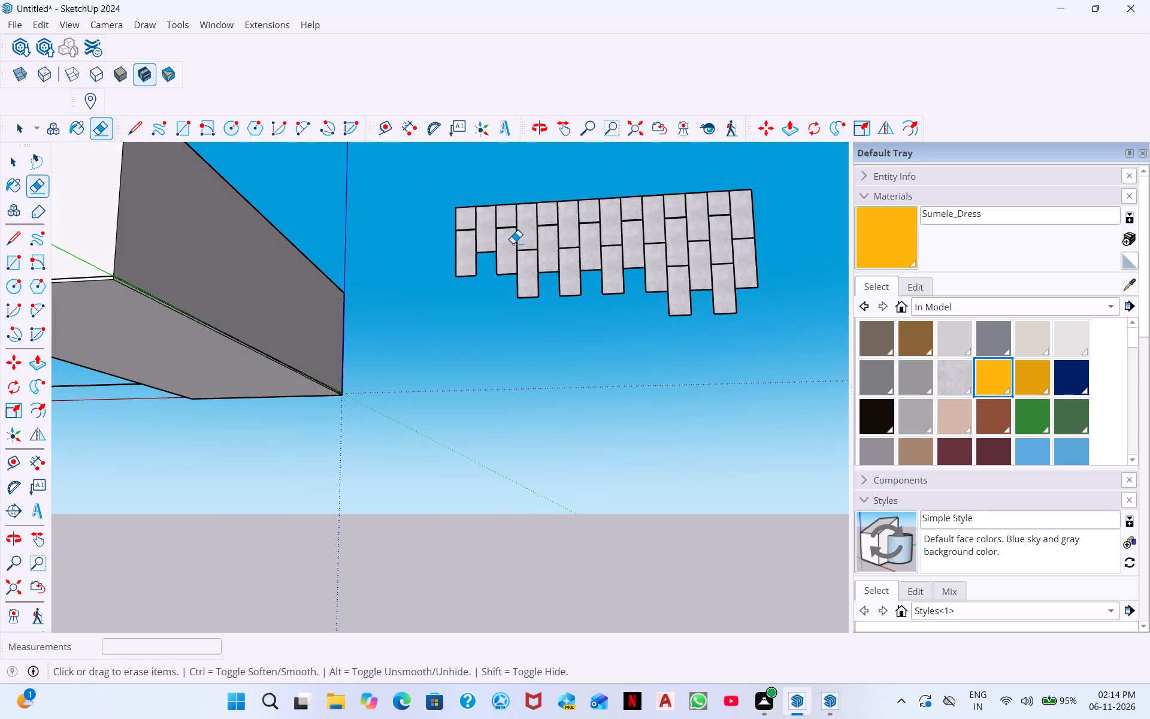
{"action": "scroll", "coordinate": [467, 243], "scroll_direction": "down", "scroll_amount": 3}
{"action": "scroll", "coordinate": [554, 262], "scroll_direction": "up", "scroll_amount": 4}
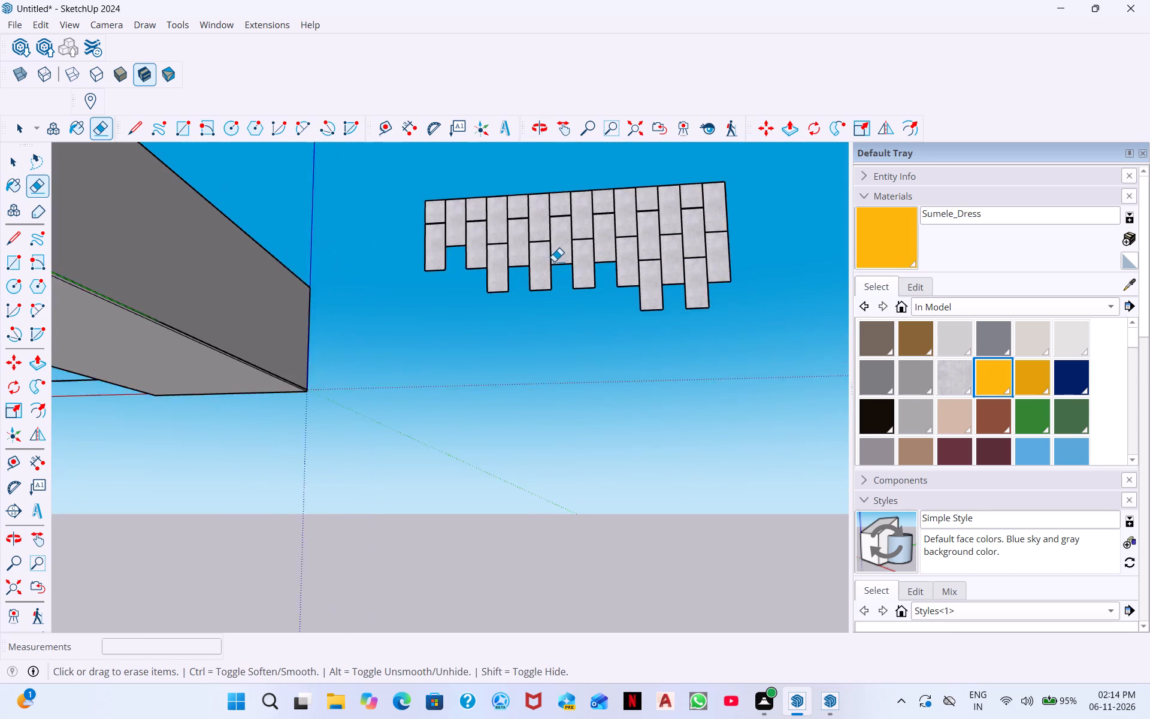
{"action": "left_click_drag", "start_coordinate": [416, 230], "coordinate": [802, 246]}
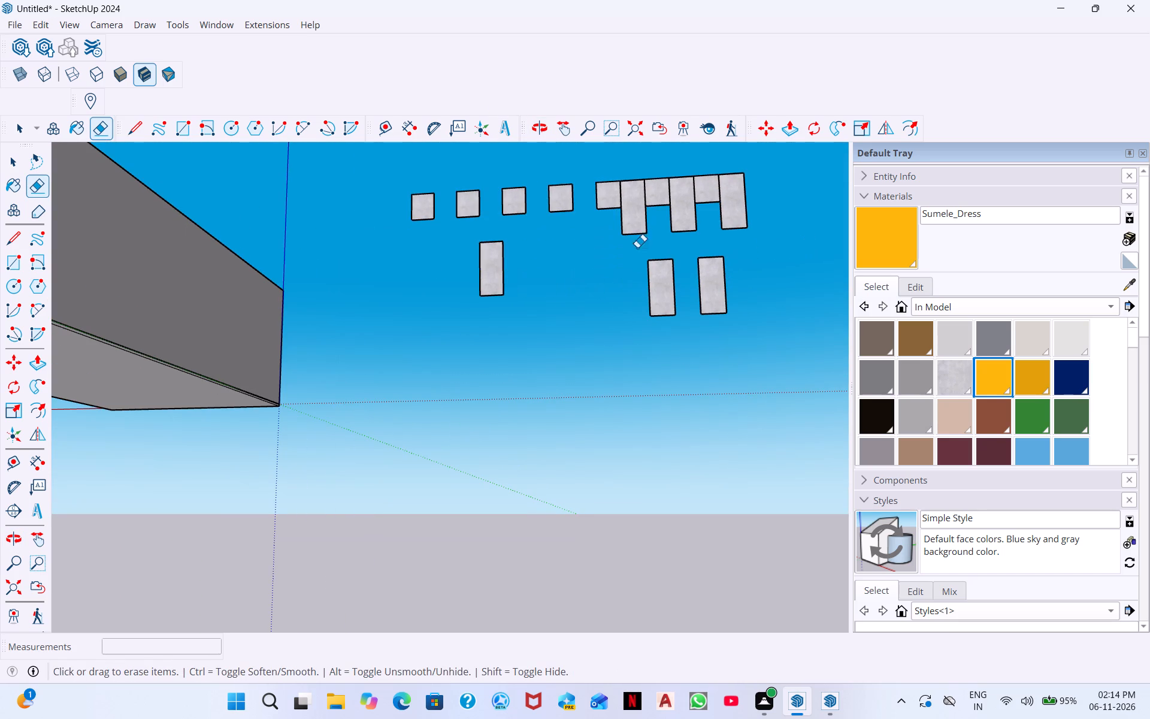
{"action": "left_click_drag", "start_coordinate": [449, 261], "coordinate": [703, 285]}
{"action": "left_click_drag", "start_coordinate": [769, 295], "coordinate": [721, 241]}
{"action": "left_click_drag", "start_coordinate": [744, 218], "coordinate": [377, 204]}
{"action": "left_click_drag", "start_coordinate": [435, 192], "coordinate": [455, 198]}
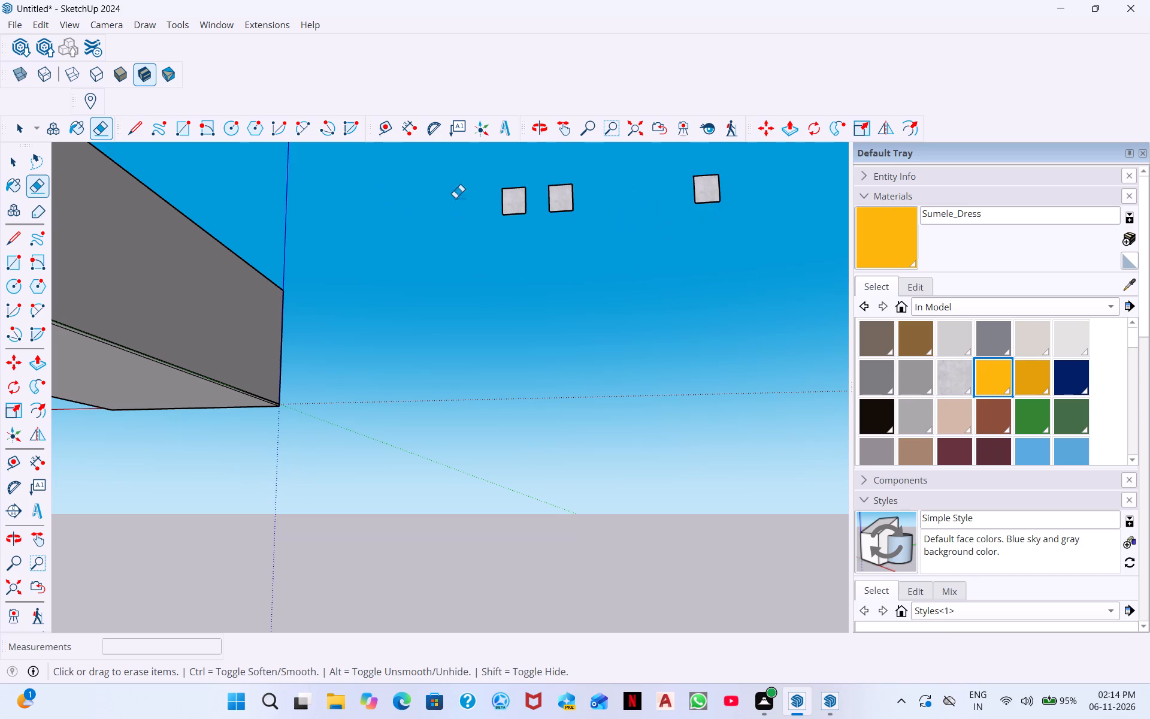
{"action": "left_click_drag", "start_coordinate": [455, 198], "coordinate": [513, 204]}
{"action": "left_click_drag", "start_coordinate": [516, 202], "coordinate": [549, 203]}
{"action": "left_click_drag", "start_coordinate": [549, 203], "coordinate": [576, 203]}
{"action": "left_click_drag", "start_coordinate": [711, 179], "coordinate": [707, 191]}
{"action": "left_click_drag", "start_coordinate": [708, 191], "coordinate": [709, 198]}
{"action": "left_click_drag", "start_coordinate": [709, 198], "coordinate": [735, 198]}
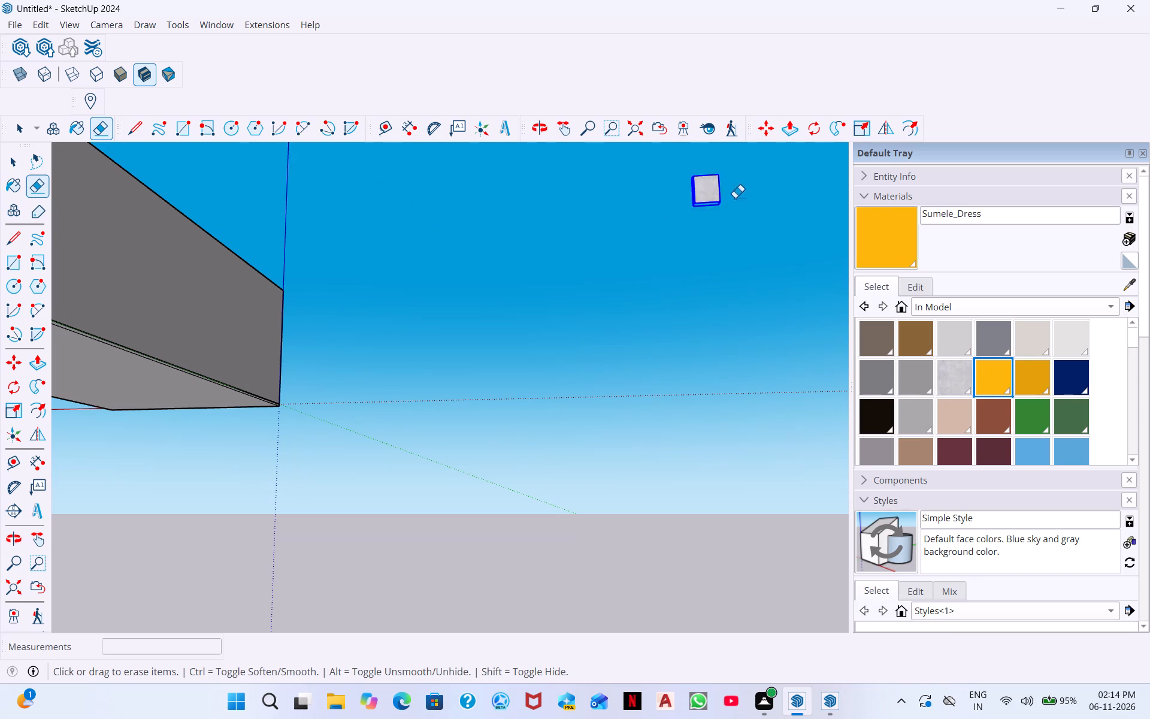
{"action": "left_click_drag", "start_coordinate": [735, 198], "coordinate": [721, 201]}
{"action": "left_click_drag", "start_coordinate": [736, 196], "coordinate": [642, 220]}
Erase the standing person figure beside the house.
{"action": "scroll", "coordinate": [630, 295], "scroll_direction": "down", "scroll_amount": 5}
{"action": "middle_click_drag", "start_coordinate": [664, 354], "coordinate": [840, 359]}
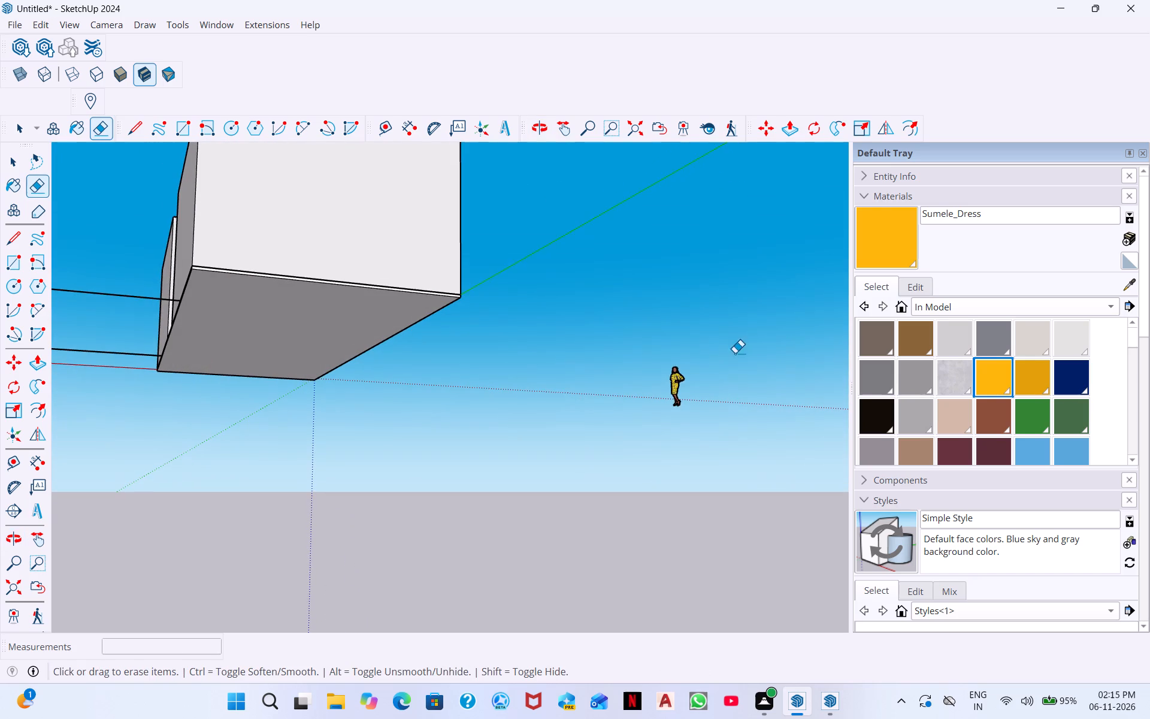
{"action": "left_click_drag", "start_coordinate": [697, 369], "coordinate": [677, 382]}
Examine the house's exterior, partitions and rooms from several angles.
{"action": "scroll", "coordinate": [373, 262], "scroll_direction": "down", "scroll_amount": 1}
{"action": "middle_click_drag", "start_coordinate": [578, 295], "coordinate": [635, 412]}
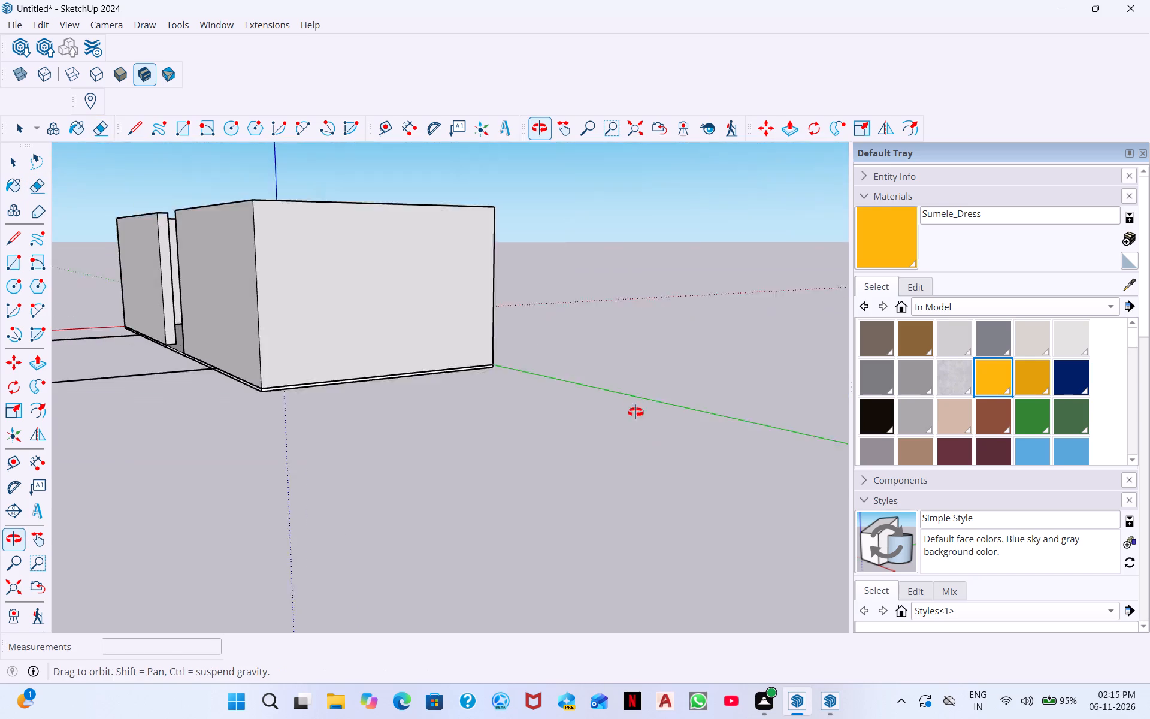
{"action": "middle_click_drag", "start_coordinate": [635, 412], "coordinate": [634, 411]}
{"action": "right_click", "coordinate": [526, 161]}
{"action": "key", "text": "space"}
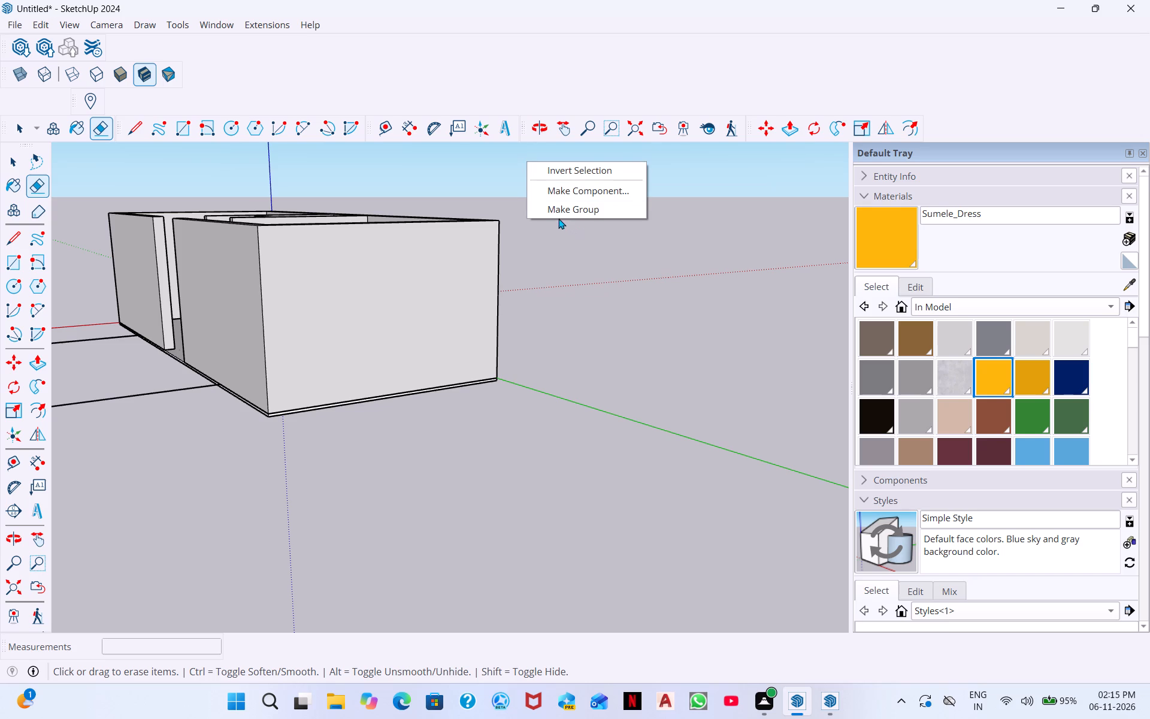
{"action": "key", "text": "space"}
{"action": "left_click", "coordinate": [630, 279]}
{"action": "key", "text": "space"}
{"action": "scroll", "coordinate": [455, 216], "scroll_direction": "down", "scroll_amount": 1}
{"action": "middle_click_drag", "start_coordinate": [504, 229], "coordinate": [485, 277]}
{"action": "scroll", "coordinate": [485, 268], "scroll_direction": "down", "scroll_amount": 1}
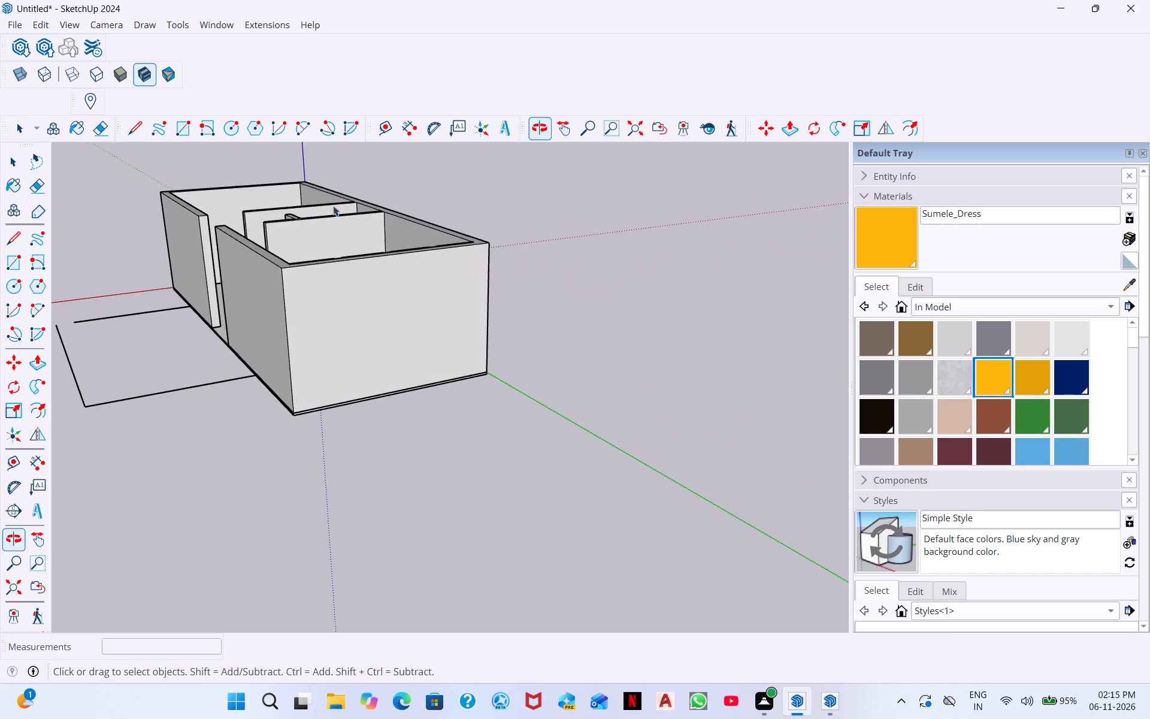
{"action": "middle_click_drag", "start_coordinate": [232, 215], "coordinate": [340, 273]}
{"action": "middle_click_drag", "start_coordinate": [355, 226], "coordinate": [396, 233]}
{"action": "scroll", "coordinate": [395, 234], "scroll_direction": "up", "scroll_amount": 1}
{"action": "middle_click_drag", "start_coordinate": [274, 261], "coordinate": [311, 298]}
{"action": "middle_click_drag", "start_coordinate": [77, 208], "coordinate": [174, 255]}
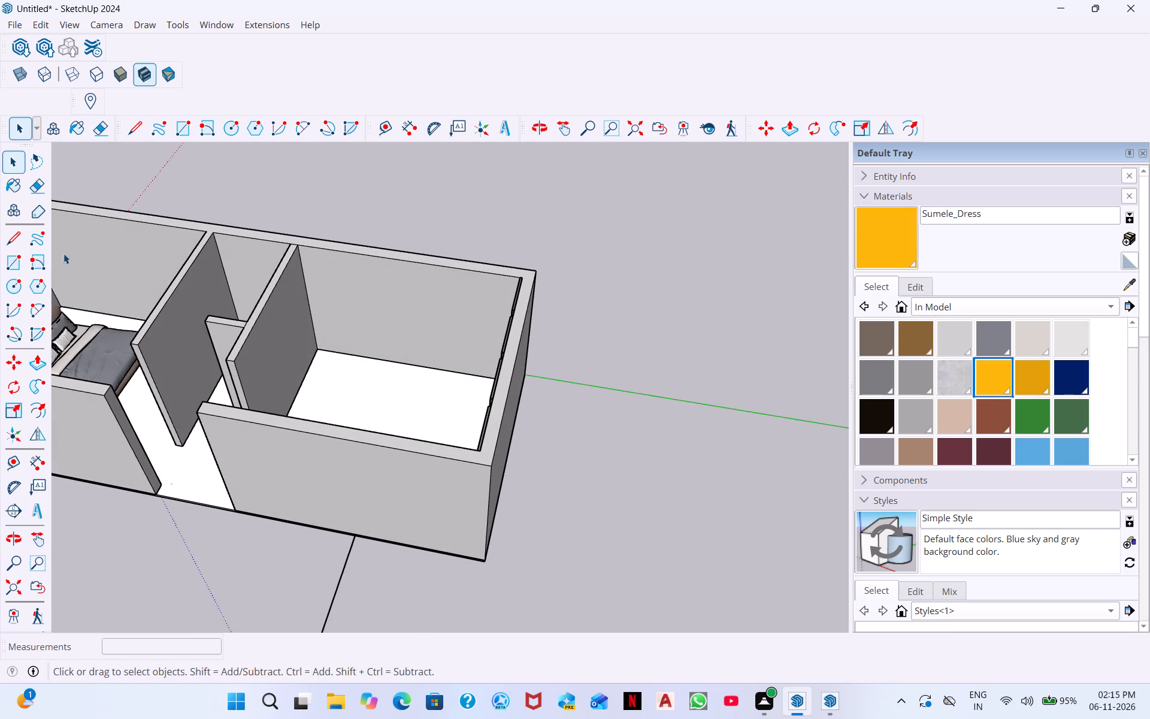
{"action": "scroll", "coordinate": [29, 236], "scroll_direction": "up", "scroll_amount": 1}
{"action": "middle_click_drag", "start_coordinate": [268, 314], "coordinate": [0, 249]}
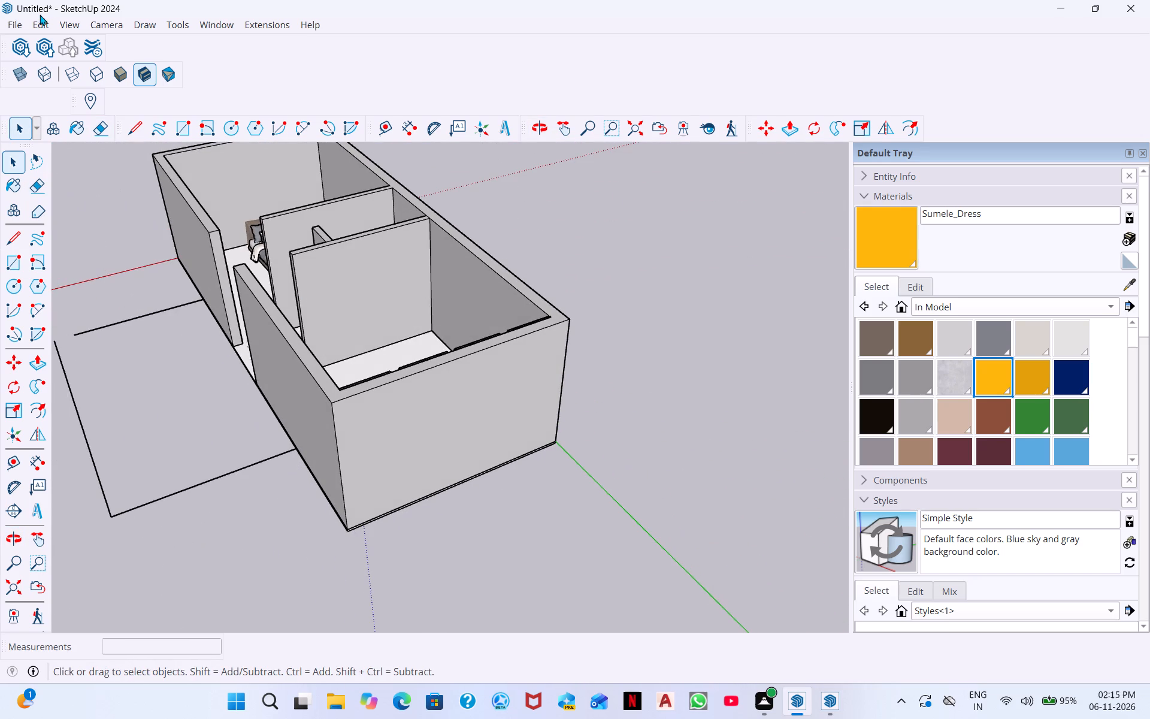
Search 3D Warehouse for "WALL PAPER" models.
{"action": "left_click", "coordinate": [19, 49]}
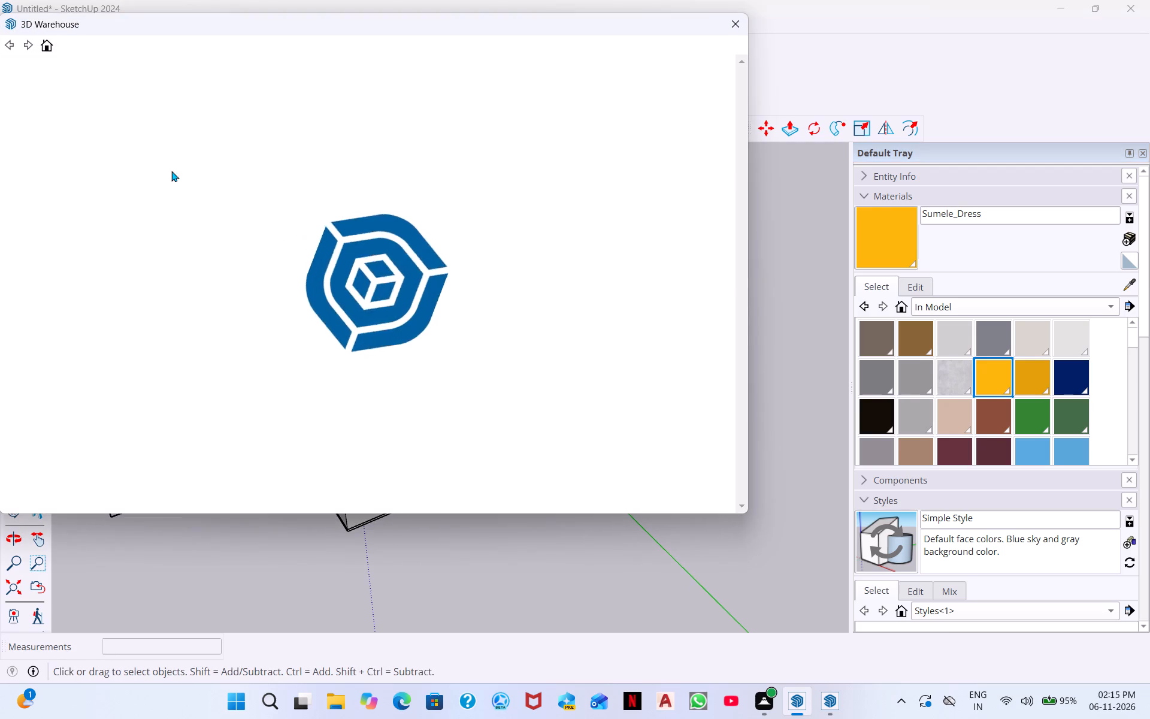
{"action": "left_click_drag", "start_coordinate": [308, 83], "coordinate": [246, 83]}
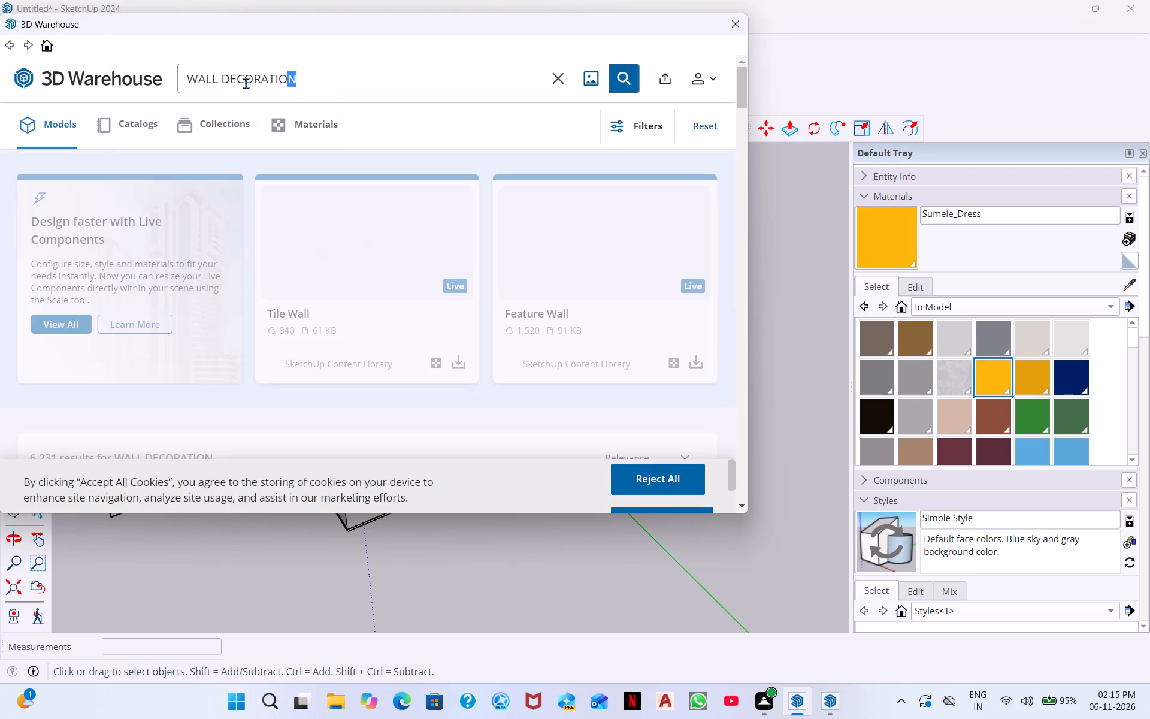
{"action": "left_click_drag", "start_coordinate": [246, 83], "coordinate": [223, 80]}
{"action": "key", "text": "BackSpace"}
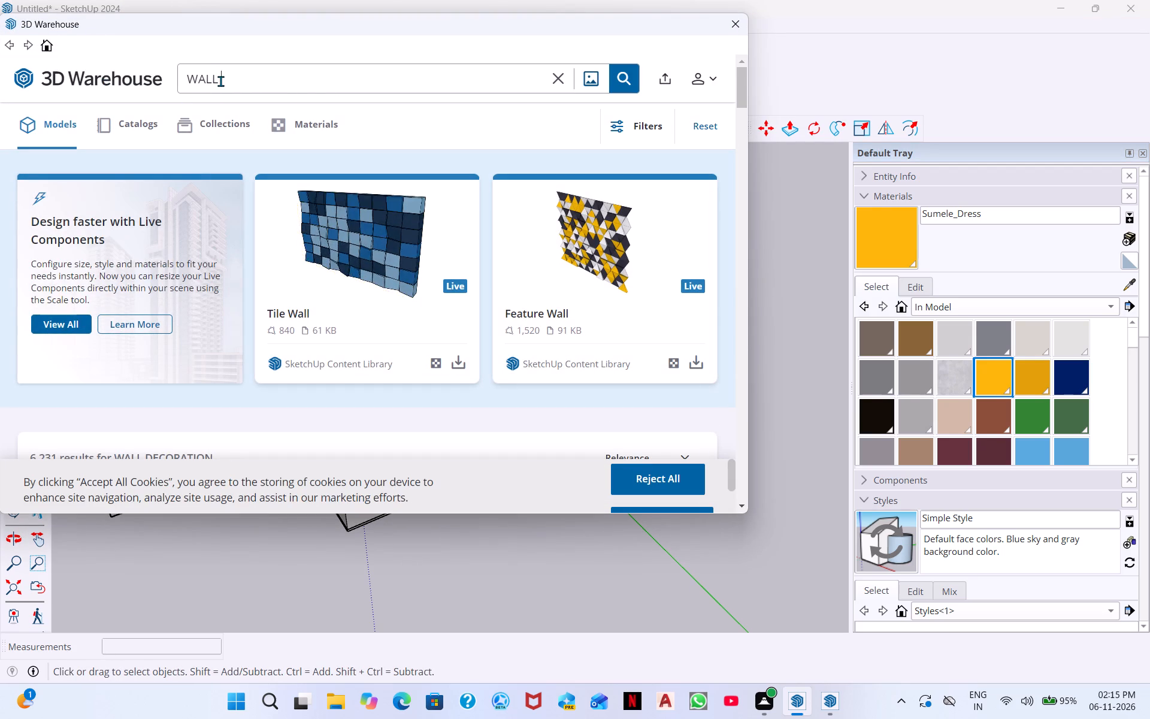
{"action": "type", "text": "PA"}
{"action": "type", "text": "PER"}
{"action": "key", "text": "space"}
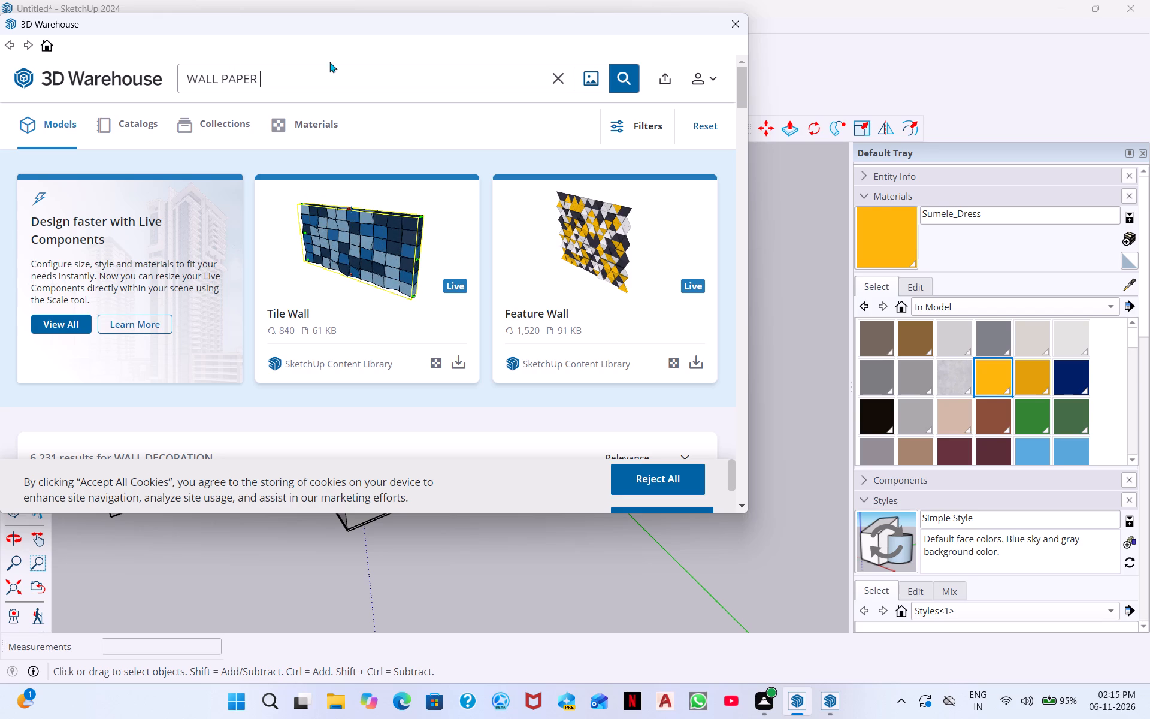
{"action": "key", "text": "Return"}
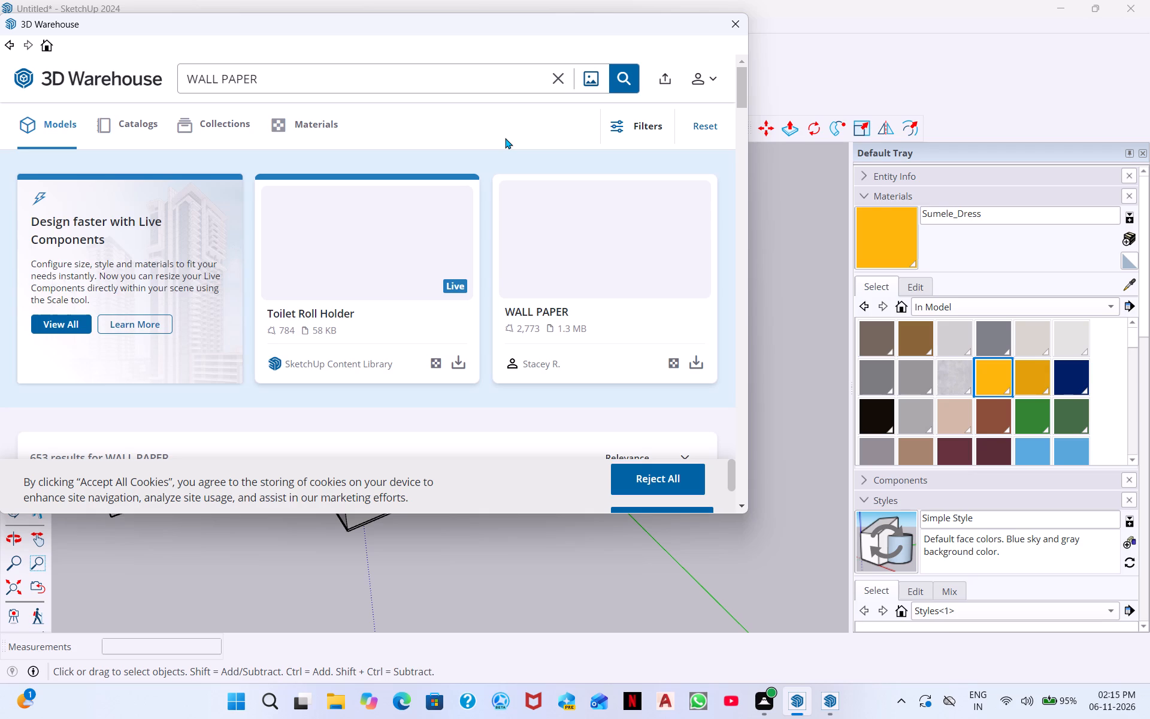
Browse the wallpaper model results for a suitable wall covering, and close 3D Warehouse.
{"action": "key", "text": "Down"}
{"action": "key", "text": "Down"}
{"action": "key", "text": "Down"}
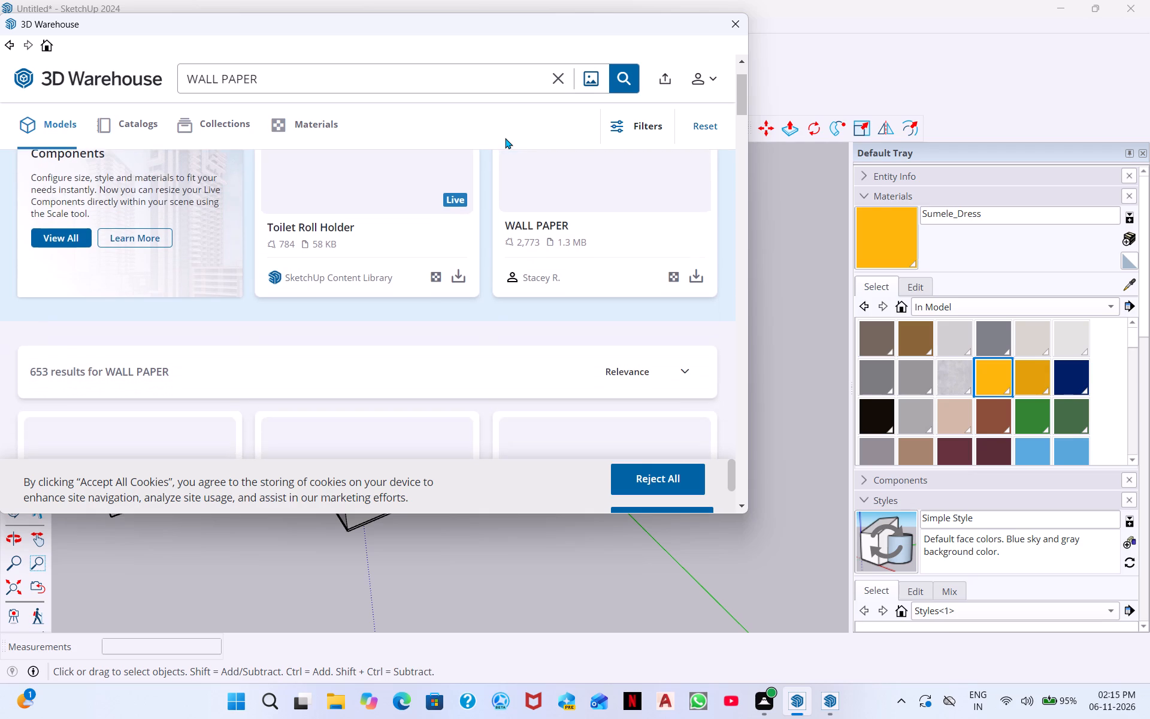
{"action": "key", "text": "Down"}
{"action": "key", "text": "Down"}
{"action": "key", "text": "Down"}
{"action": "key", "text": "Down"}
{"action": "key", "text": "Down"}
{"action": "key", "text": "Down"}
{"action": "key", "text": "Down"}
{"action": "key", "text": "Down"}
{"action": "key", "text": "Down"}
{"action": "key", "text": "Down"}
{"action": "key", "text": "Down"}
{"action": "key", "text": "Down"}
{"action": "key", "text": "Down"}
{"action": "key", "text": "Up"}
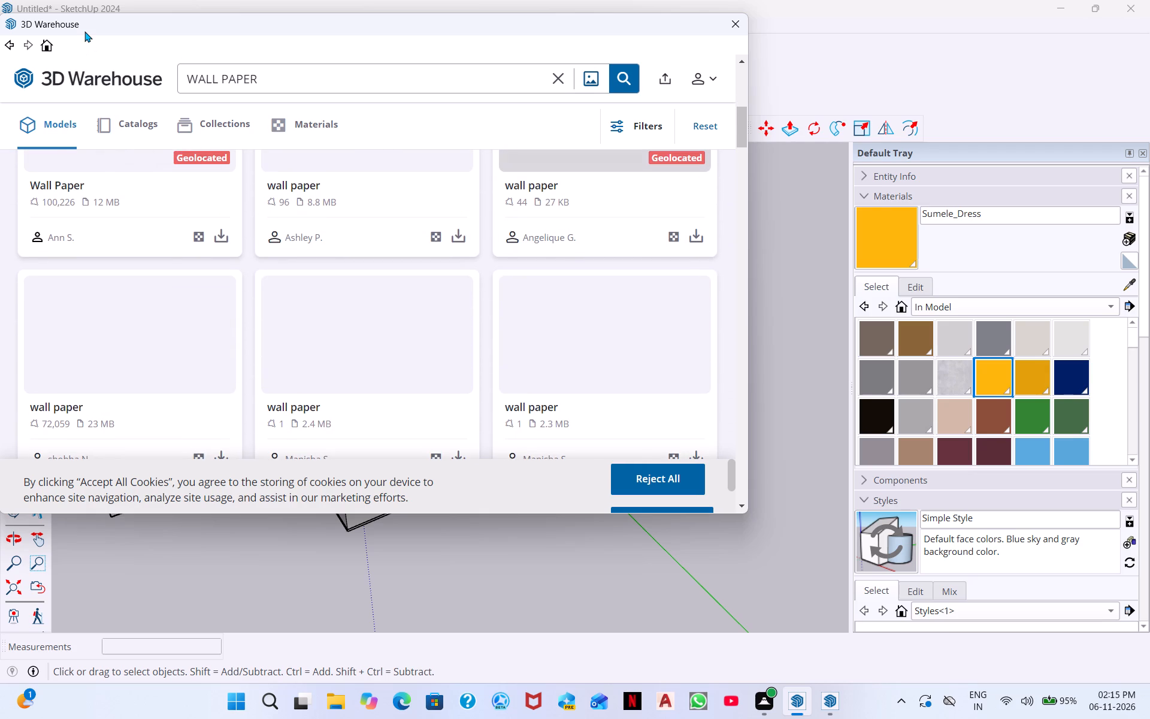
{"action": "scroll", "coordinate": [282, 306], "scroll_direction": "up", "scroll_amount": 3}
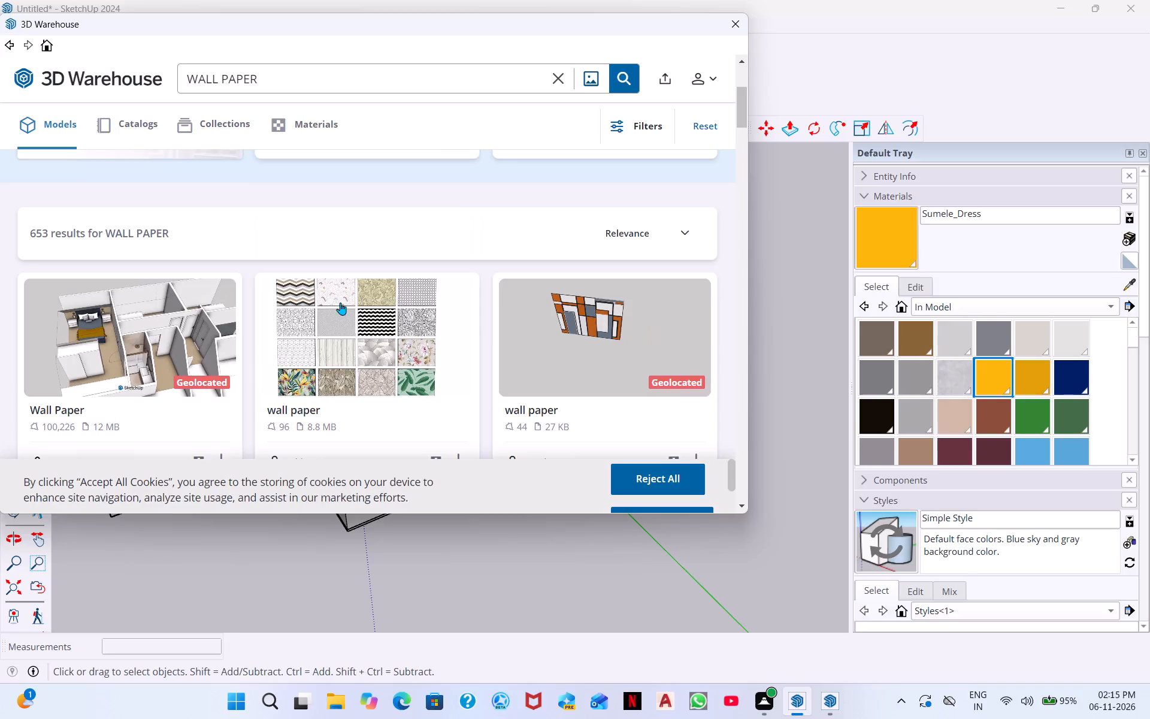
{"action": "scroll", "coordinate": [349, 318], "scroll_direction": "down", "scroll_amount": 3}
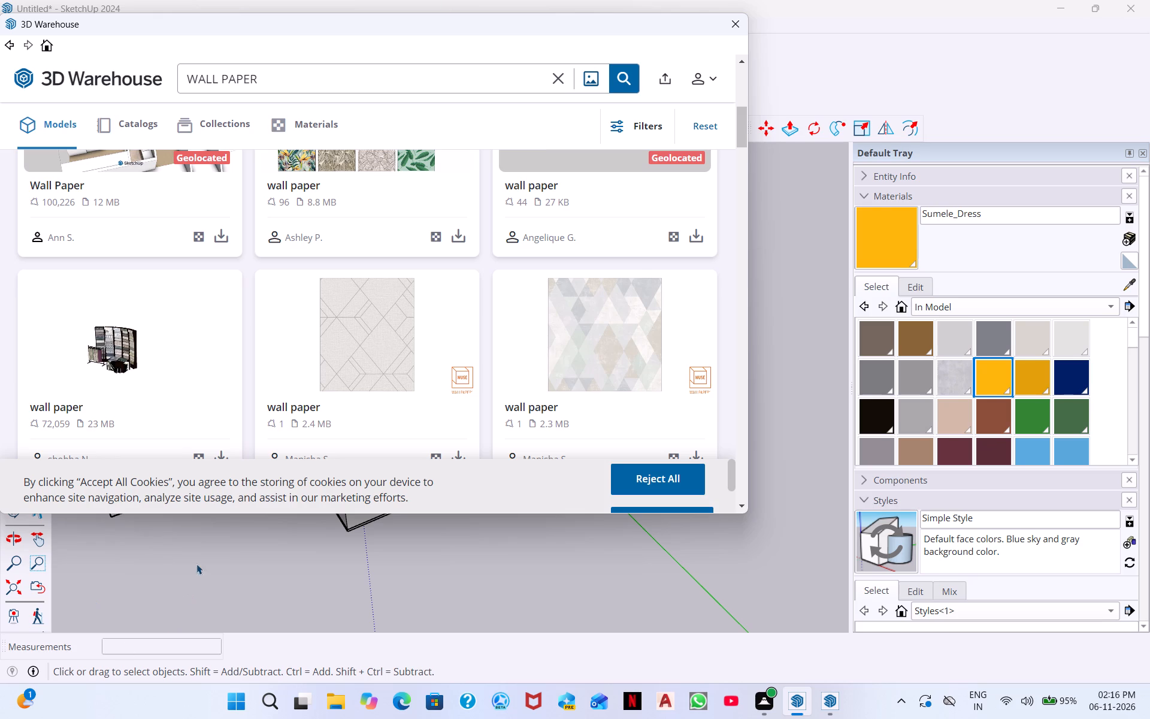
{"action": "scroll", "coordinate": [322, 551], "scroll_direction": "down", "scroll_amount": 1}
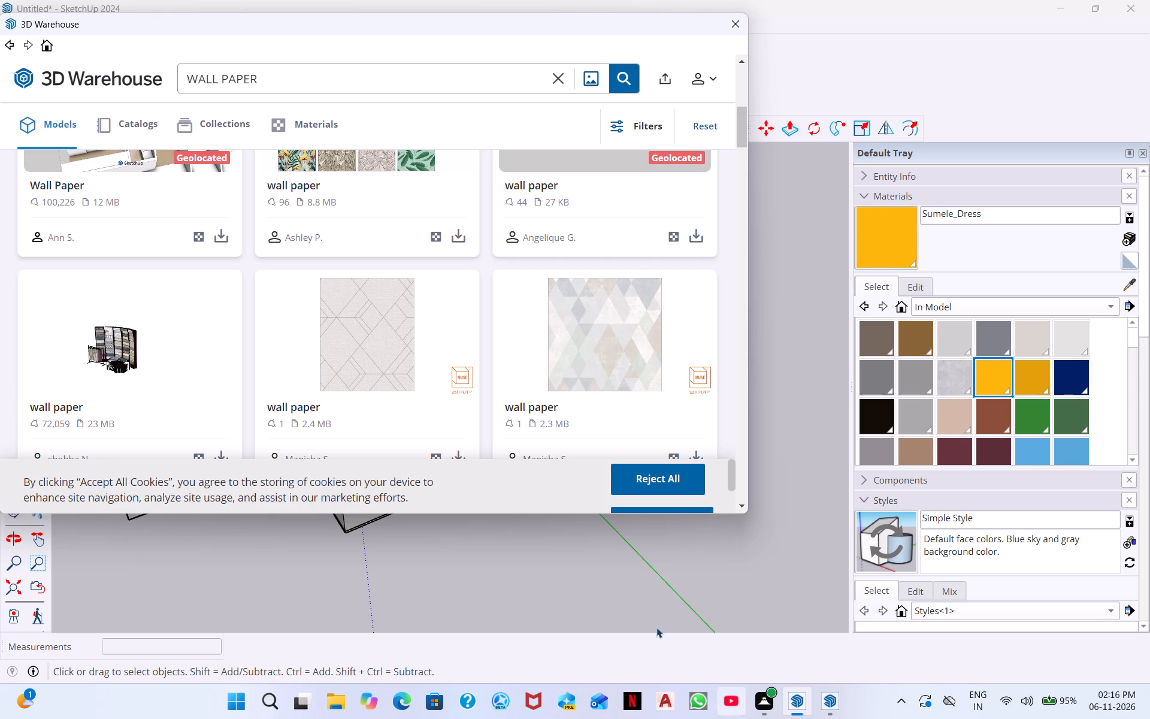
{"action": "scroll", "coordinate": [361, 304], "scroll_direction": "down", "scroll_amount": 4}
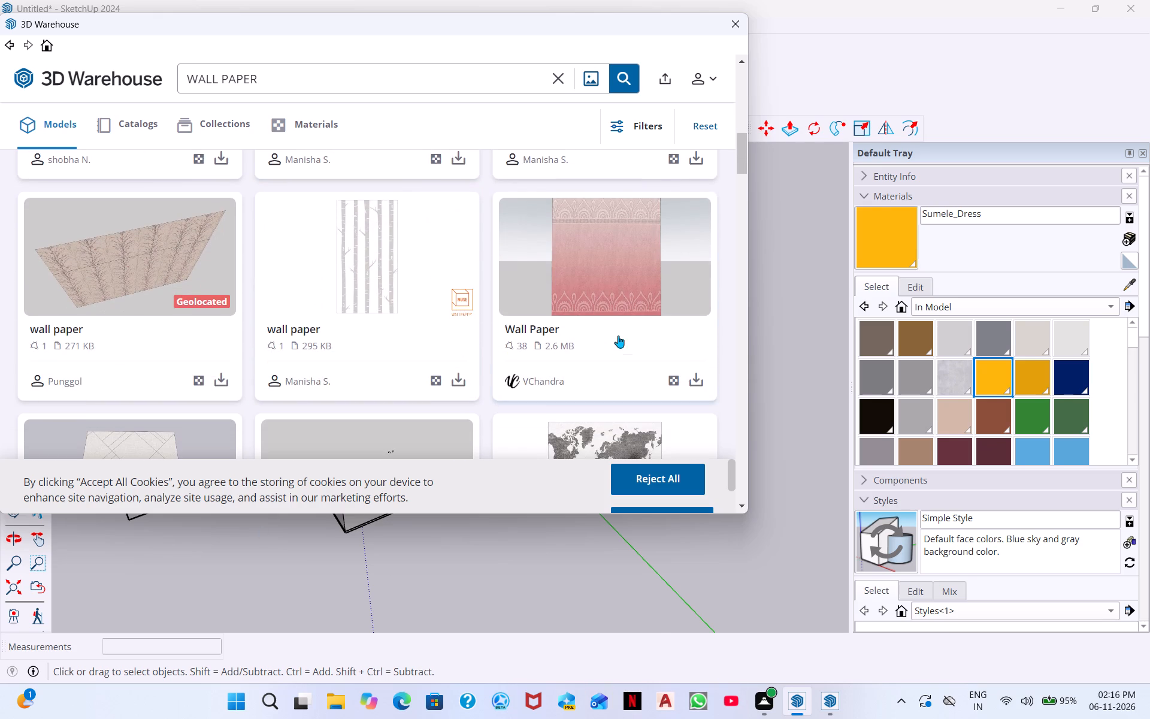
{"action": "scroll", "coordinate": [628, 242], "scroll_direction": "down", "scroll_amount": 2}
{"action": "scroll", "coordinate": [574, 255], "scroll_direction": "down", "scroll_amount": 2}
{"action": "scroll", "coordinate": [484, 387], "scroll_direction": "down", "scroll_amount": 2}
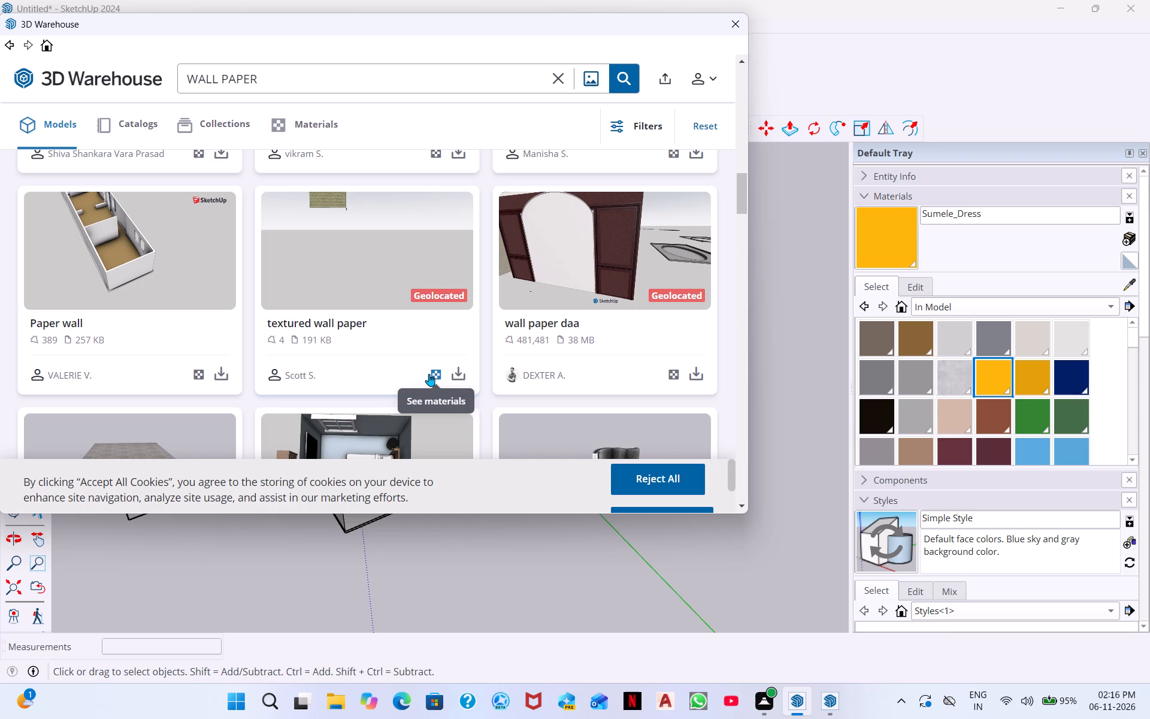
{"action": "scroll", "coordinate": [507, 321], "scroll_direction": "down", "scroll_amount": 3}
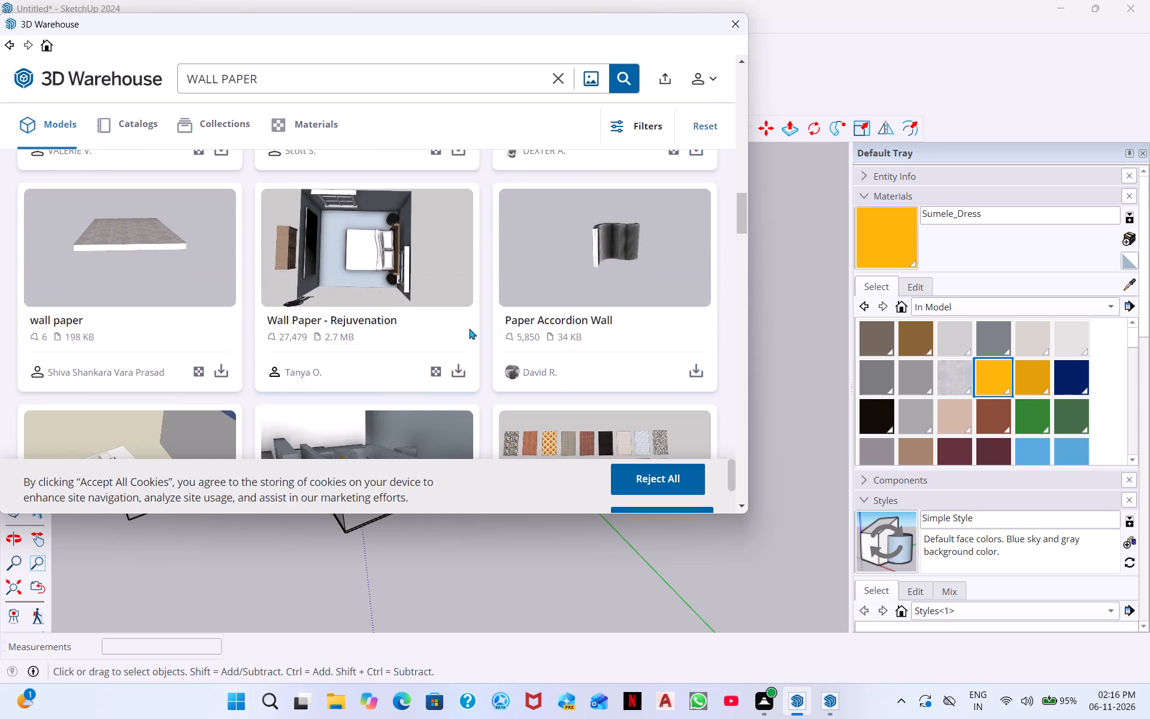
{"action": "scroll", "coordinate": [391, 346], "scroll_direction": "down", "scroll_amount": 2}
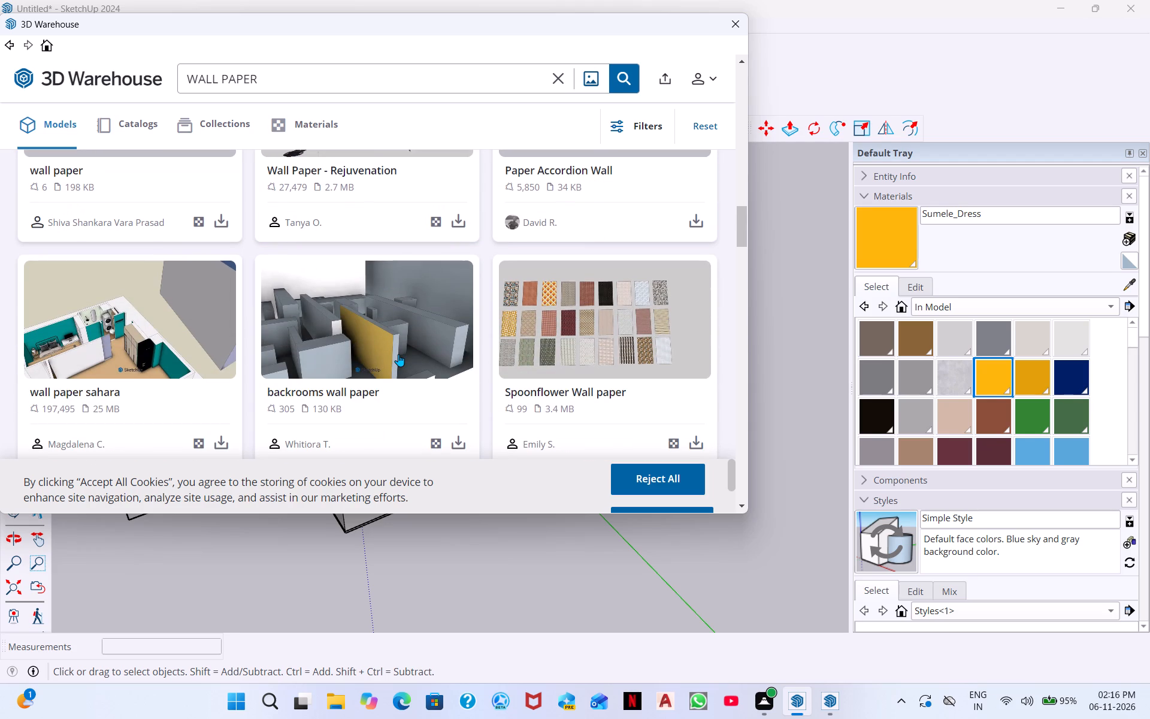
{"action": "scroll", "coordinate": [344, 369], "scroll_direction": "down", "scroll_amount": 2}
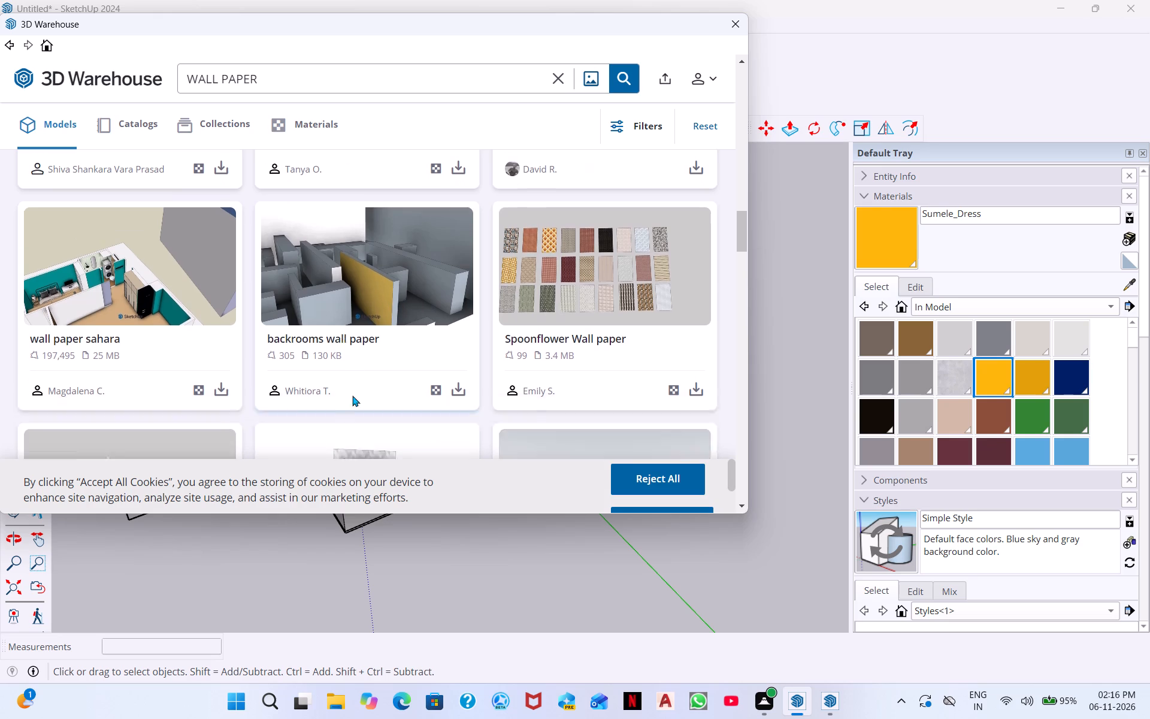
{"action": "scroll", "coordinate": [352, 395], "scroll_direction": "down", "scroll_amount": 2}
{"action": "scroll", "coordinate": [625, 356], "scroll_direction": "down", "scroll_amount": 2}
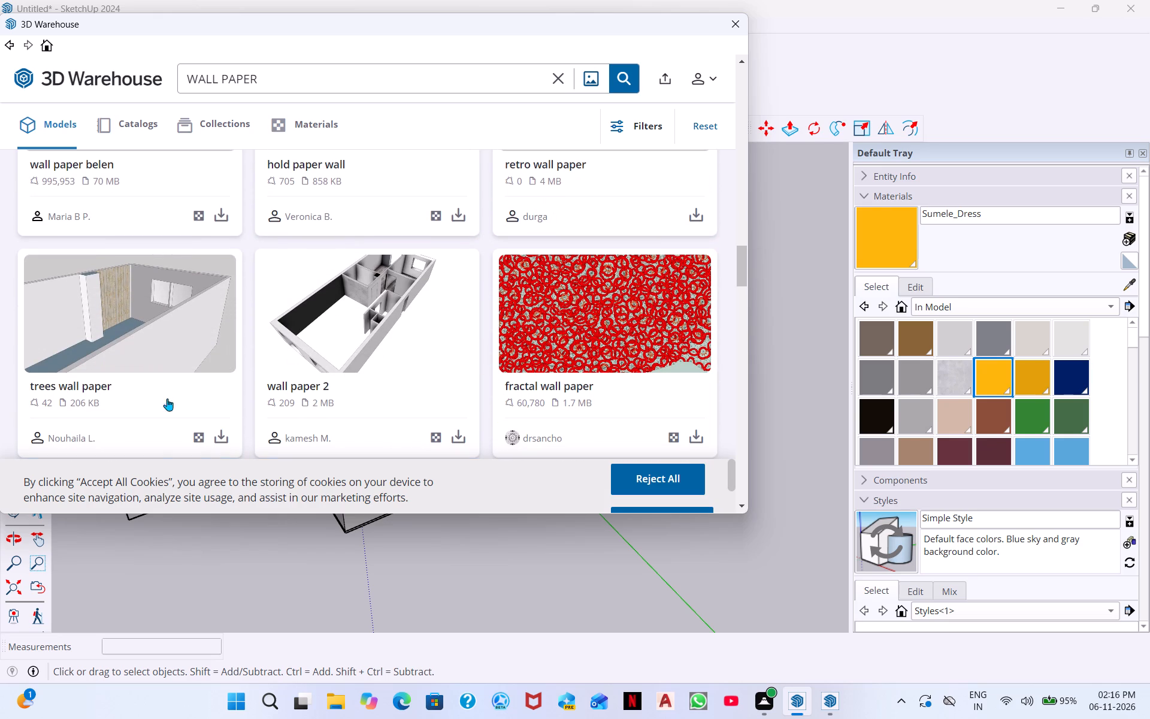
{"action": "scroll", "coordinate": [202, 315], "scroll_direction": "down", "scroll_amount": 2}
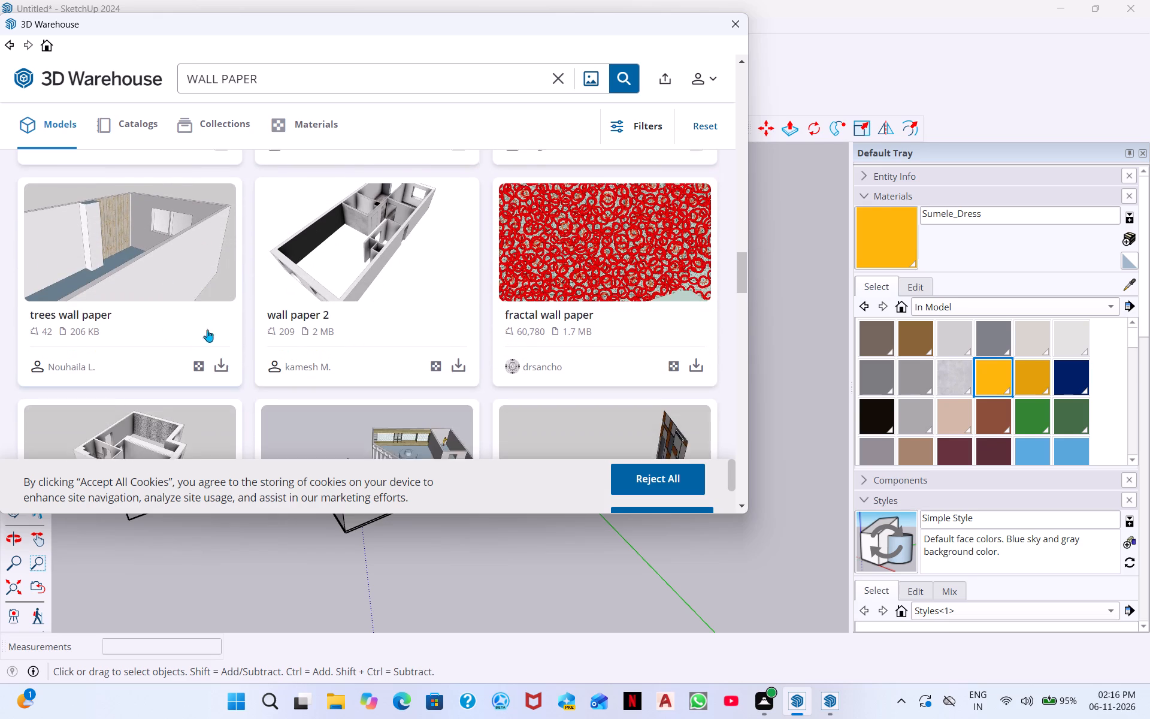
{"action": "scroll", "coordinate": [207, 330], "scroll_direction": "down", "scroll_amount": 1}
{"action": "scroll", "coordinate": [378, 327], "scroll_direction": "down", "scroll_amount": 2}
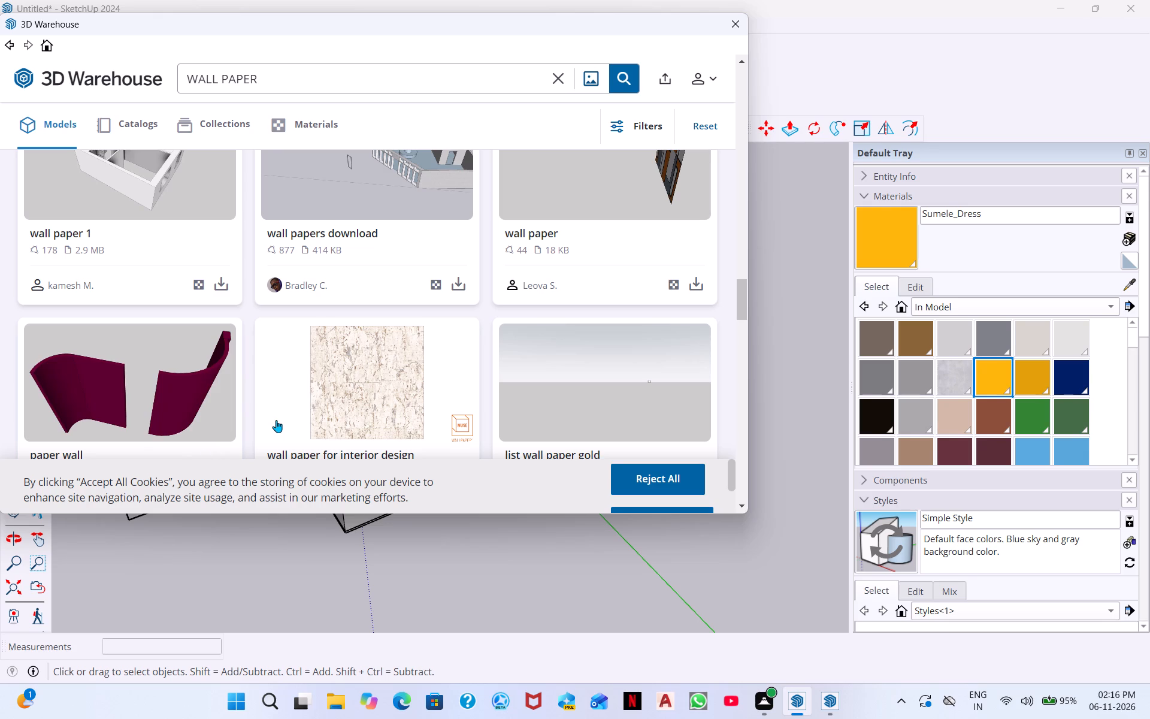
{"action": "scroll", "coordinate": [344, 354], "scroll_direction": "down", "scroll_amount": 2}
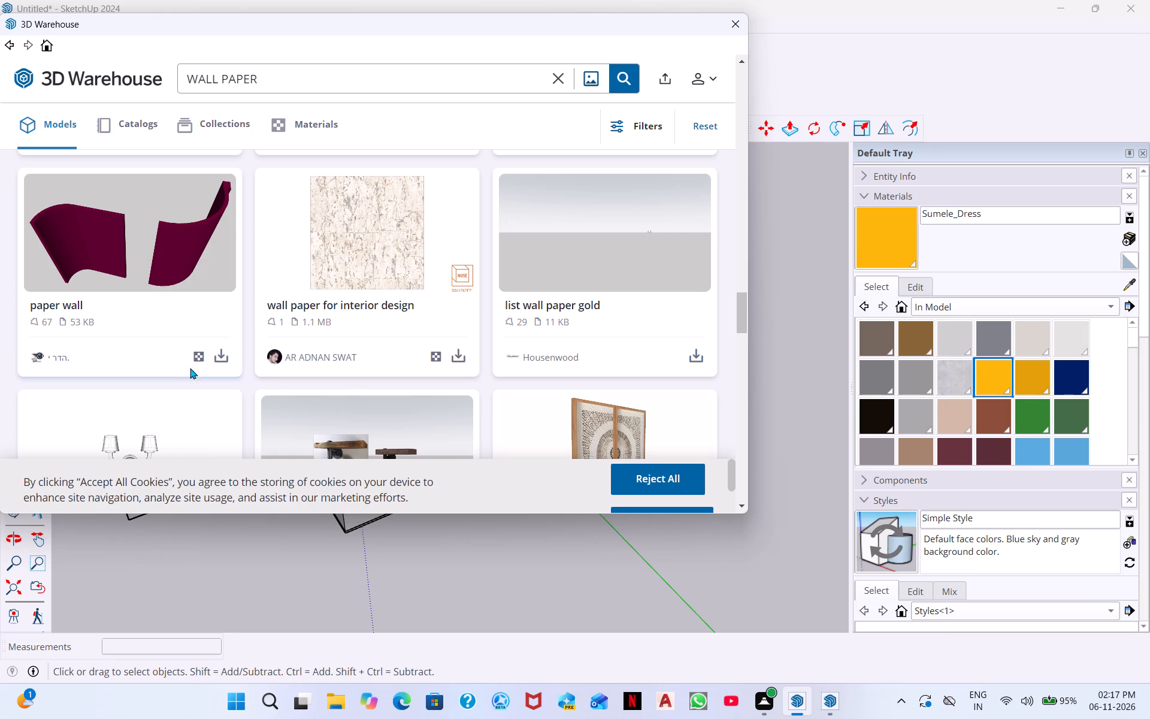
{"action": "scroll", "coordinate": [202, 419], "scroll_direction": "down", "scroll_amount": 5}
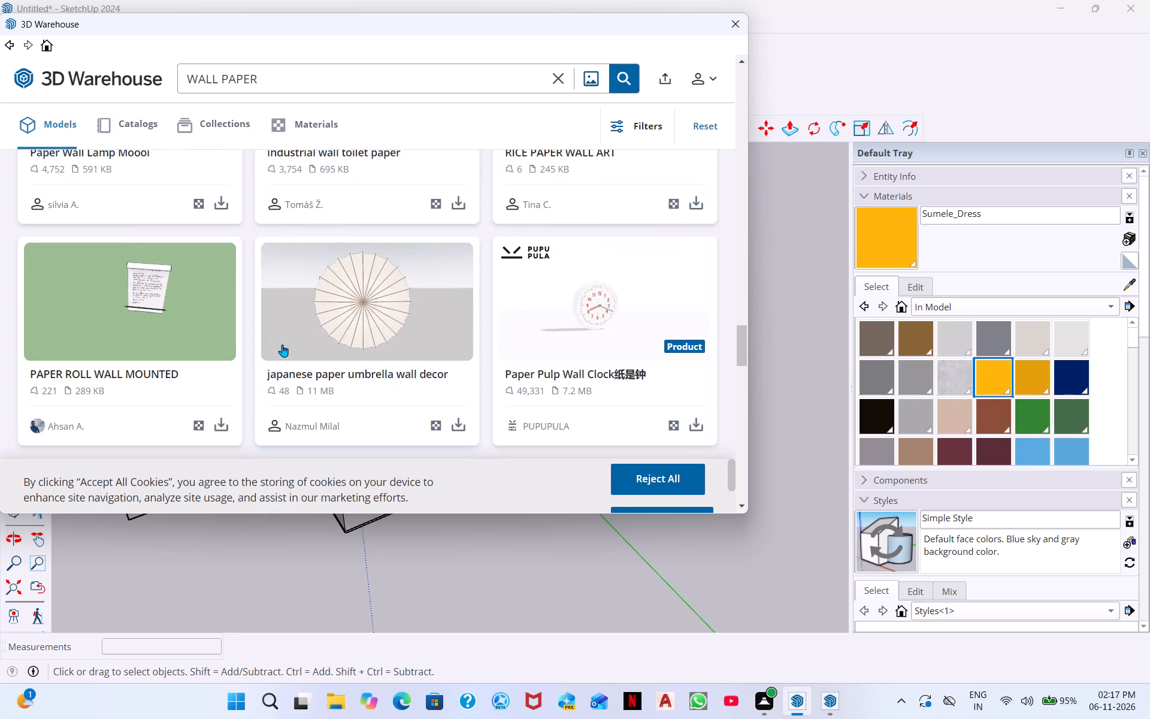
{"action": "scroll", "coordinate": [309, 326], "scroll_direction": "down", "scroll_amount": 3}
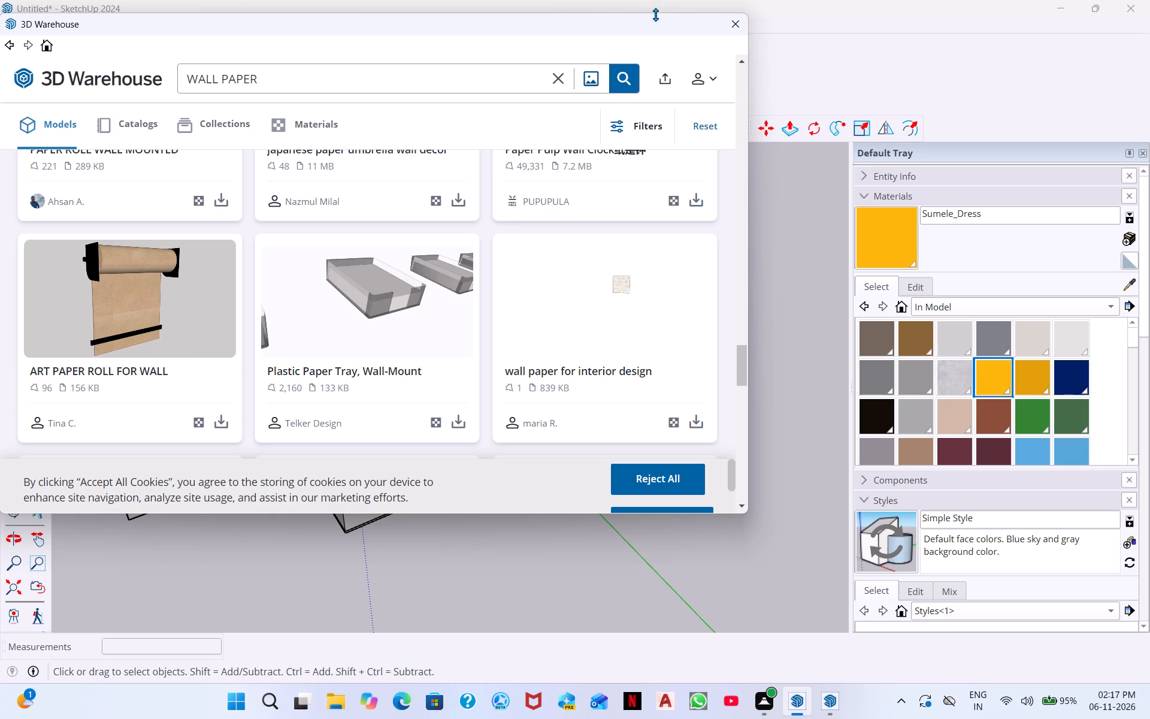
{"action": "left_click", "coordinate": [731, 22]}
Examine the end room's interior, its partitions and the dark panelled wall.
{"action": "middle_click_drag", "start_coordinate": [335, 439], "coordinate": [430, 433]}
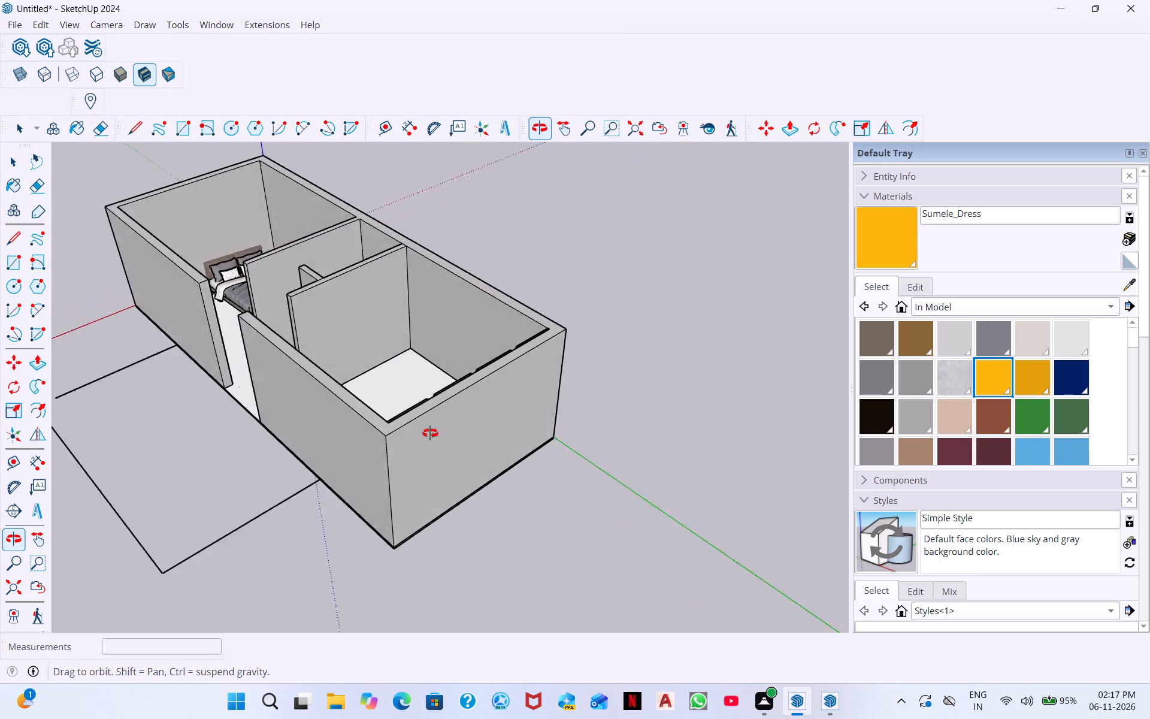
{"action": "middle_click_drag", "start_coordinate": [430, 433], "coordinate": [611, 380]}
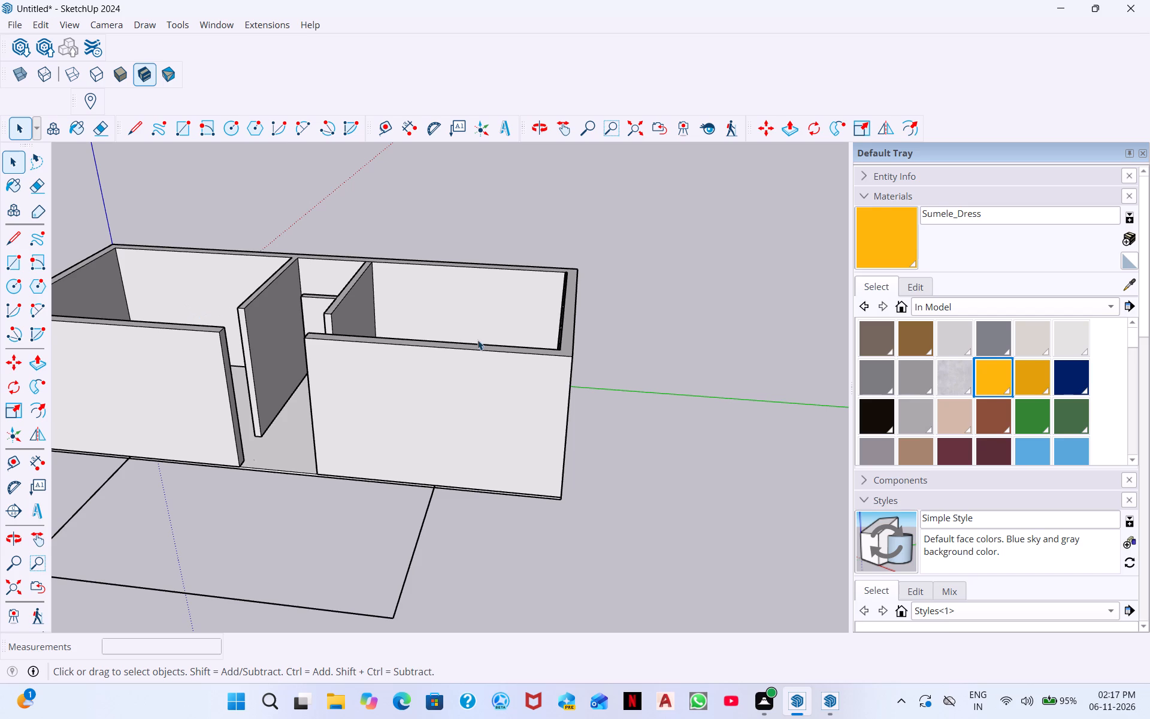
{"action": "scroll", "coordinate": [454, 331], "scroll_direction": "up", "scroll_amount": 4}
{"action": "middle_click_drag", "start_coordinate": [405, 336], "coordinate": [426, 466]}
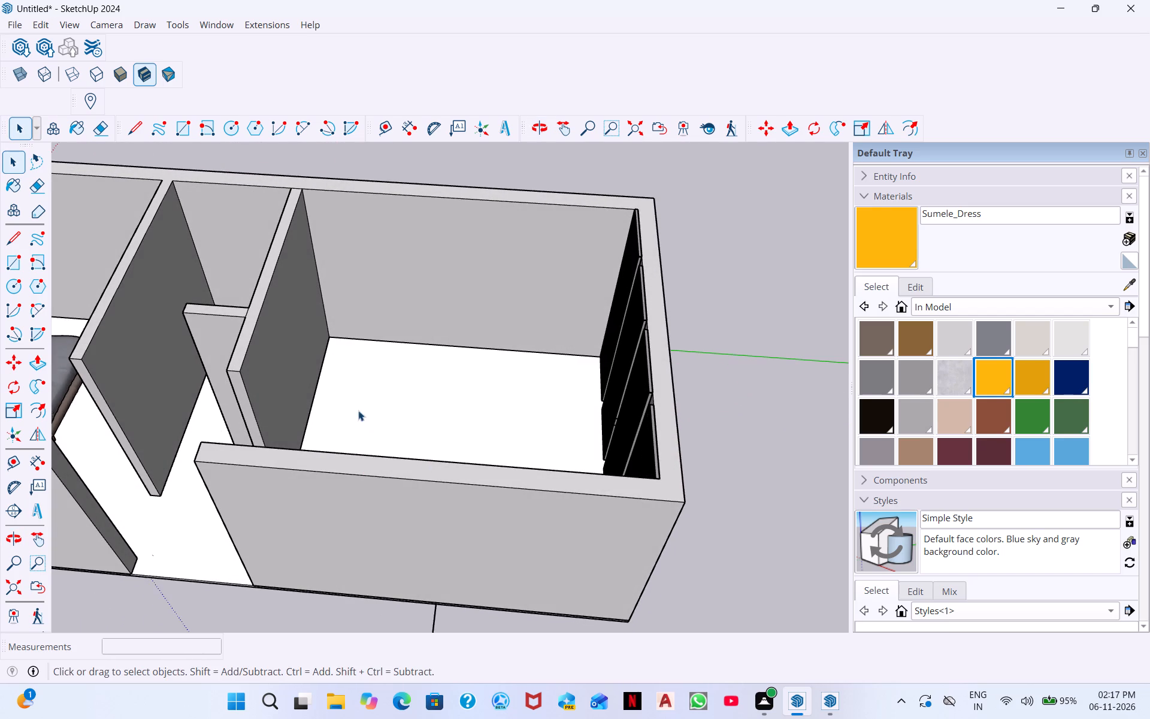
{"action": "middle_click_drag", "start_coordinate": [189, 280], "coordinate": [192, 274]}
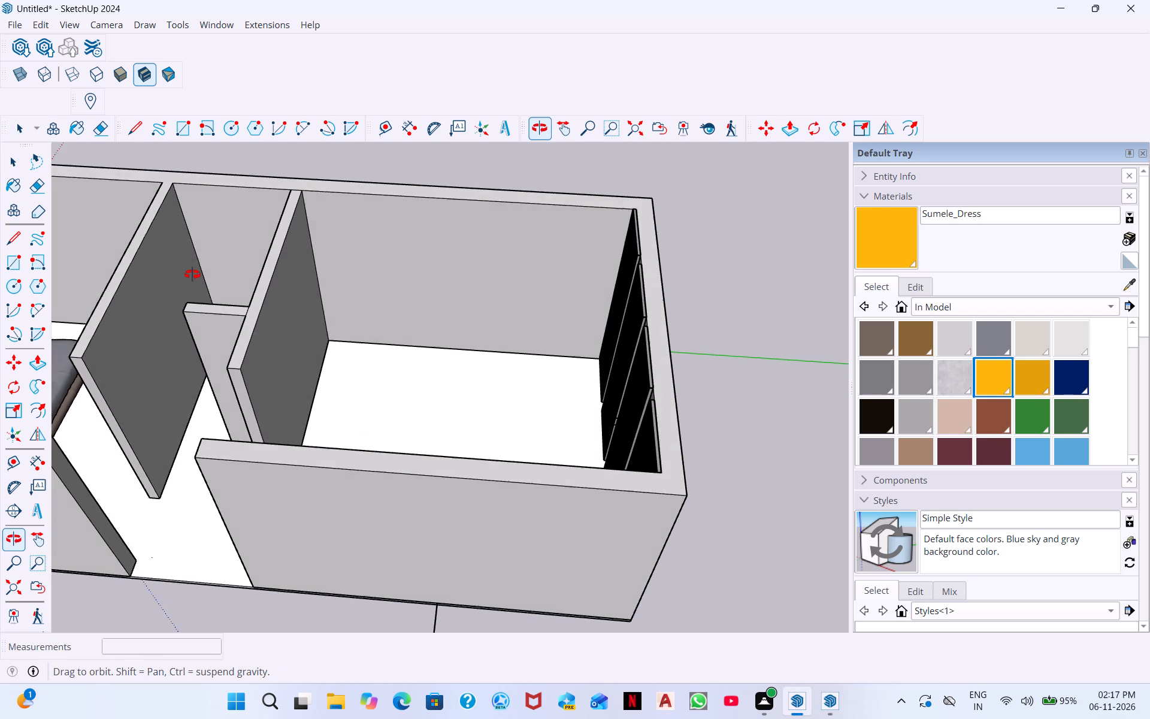
{"action": "middle_click_drag", "start_coordinate": [192, 274], "coordinate": [232, 262]}
{"action": "middle_click_drag", "start_coordinate": [204, 333], "coordinate": [208, 278]}
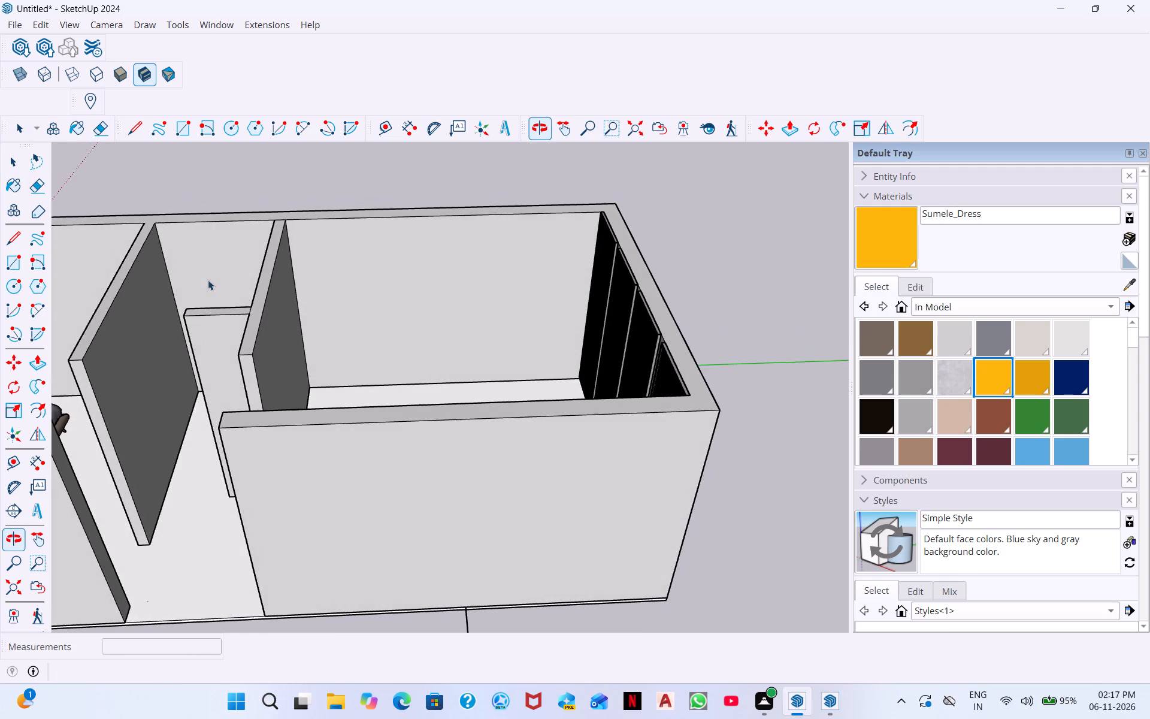
{"action": "middle_click_drag", "start_coordinate": [198, 445], "coordinate": [208, 349]}
{"action": "scroll", "coordinate": [217, 401], "scroll_direction": "down", "scroll_amount": 8}
{"action": "scroll", "coordinate": [270, 549], "scroll_direction": "down", "scroll_amount": 1}
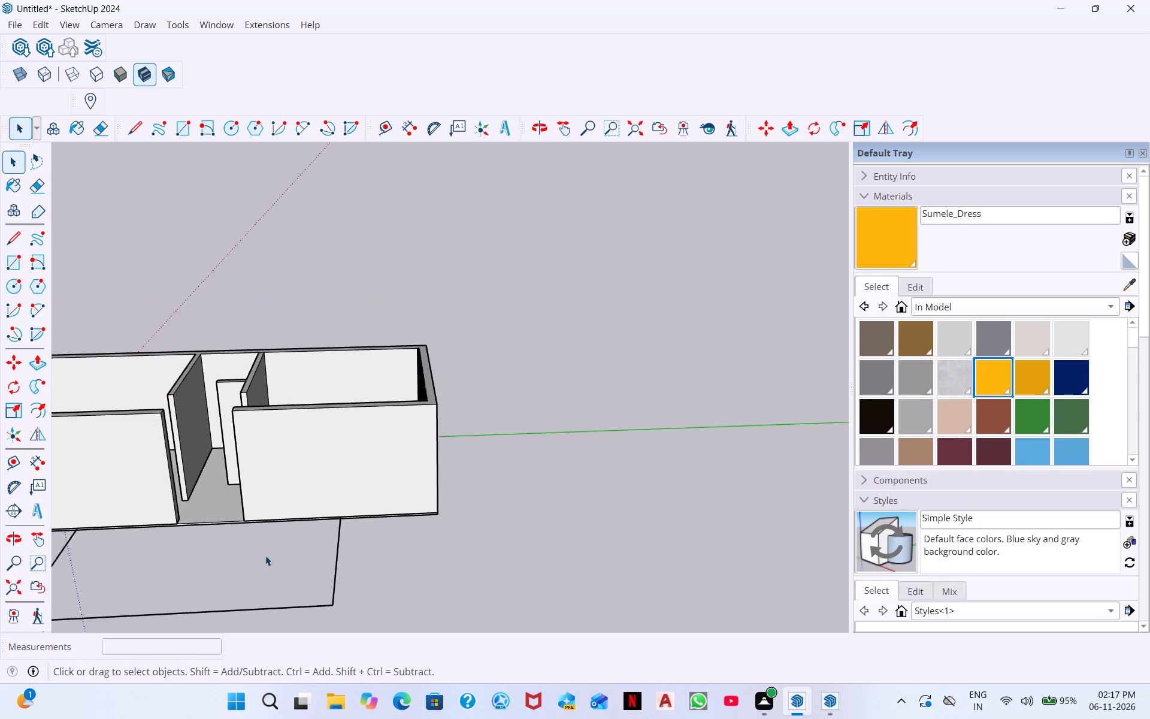
Examine the house from above and around its exterior, including the entrance opening and the rear walls.
{"action": "scroll", "coordinate": [265, 555], "scroll_direction": "down", "scroll_amount": 3}
{"action": "middle_click_drag", "start_coordinate": [288, 578], "coordinate": [149, 597]}
{"action": "scroll", "coordinate": [265, 504], "scroll_direction": "up", "scroll_amount": 4}
{"action": "scroll", "coordinate": [268, 502], "scroll_direction": "down", "scroll_amount": 3}
{"action": "middle_click_drag", "start_coordinate": [355, 478], "coordinate": [251, 548]}
{"action": "middle_click_drag", "start_coordinate": [251, 491], "coordinate": [278, 565]}
{"action": "scroll", "coordinate": [231, 440], "scroll_direction": "up", "scroll_amount": 3}
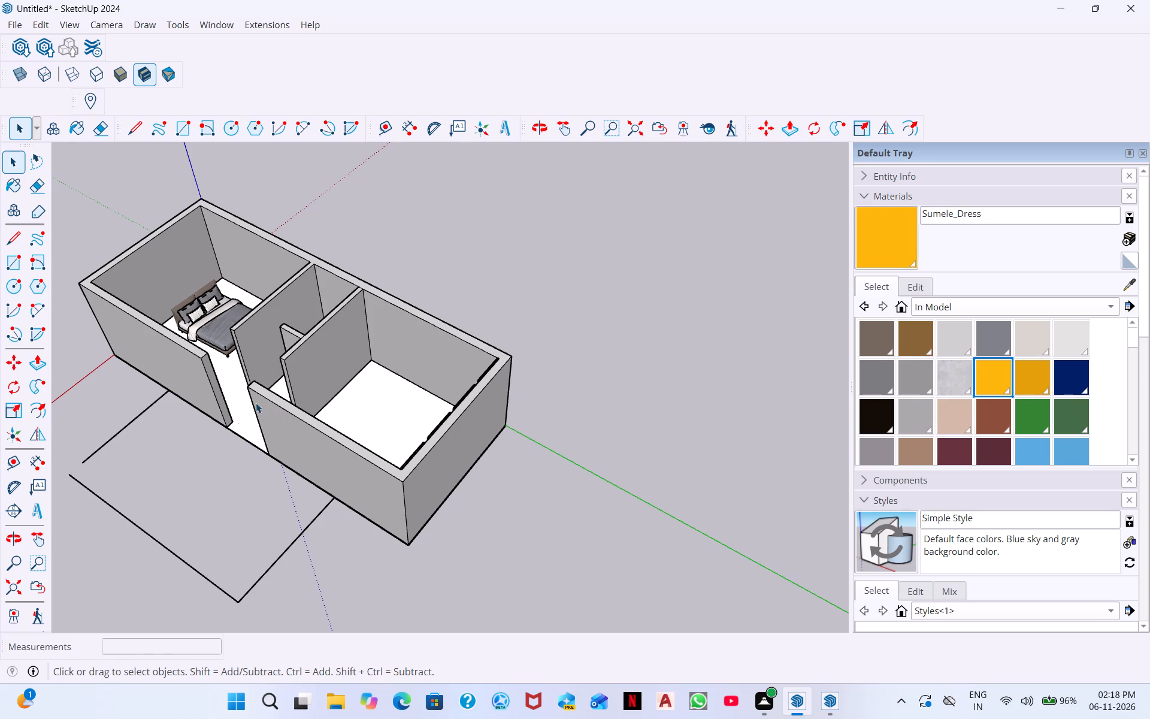
{"action": "scroll", "coordinate": [255, 401], "scroll_direction": "up", "scroll_amount": 3}
{"action": "middle_click_drag", "start_coordinate": [258, 345], "coordinate": [304, 271]}
{"action": "middle_click_drag", "start_coordinate": [314, 364], "coordinate": [355, 296]}
{"action": "middle_click_drag", "start_coordinate": [267, 417], "coordinate": [288, 377]}
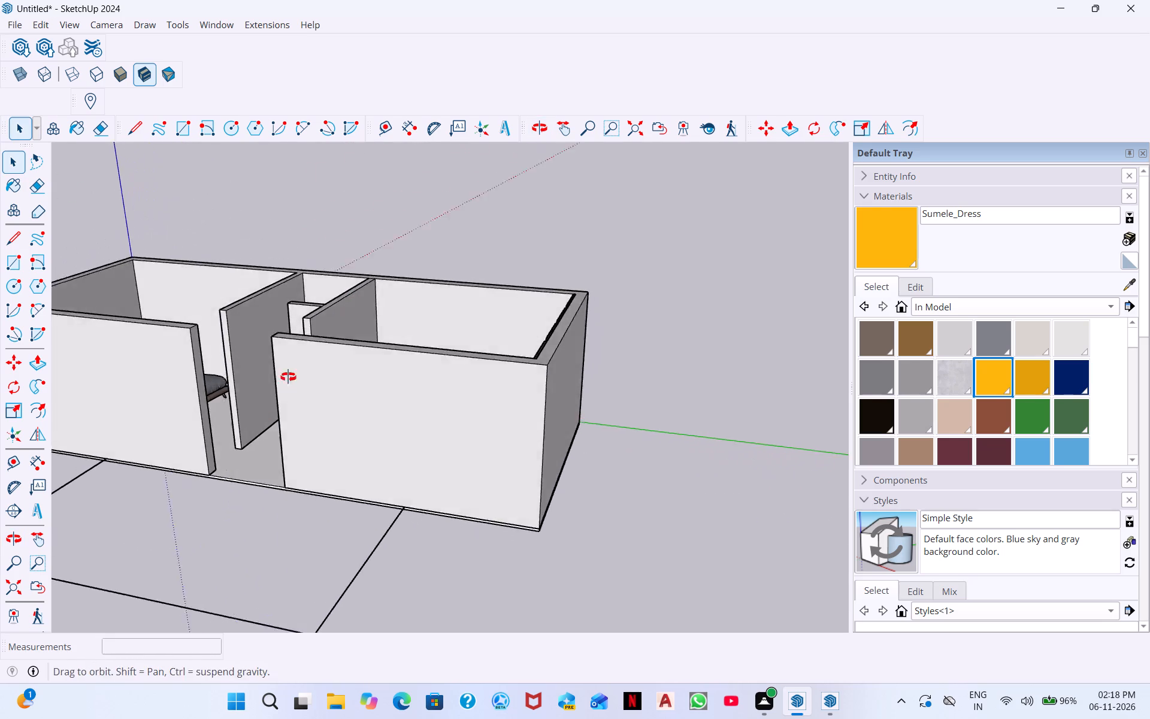
{"action": "middle_click_drag", "start_coordinate": [288, 377], "coordinate": [308, 343]}
{"action": "middle_click_drag", "start_coordinate": [286, 427], "coordinate": [356, 397]}
{"action": "scroll", "coordinate": [289, 442], "scroll_direction": "up", "scroll_amount": 2}
{"action": "scroll", "coordinate": [289, 442], "scroll_direction": "down", "scroll_amount": 3}
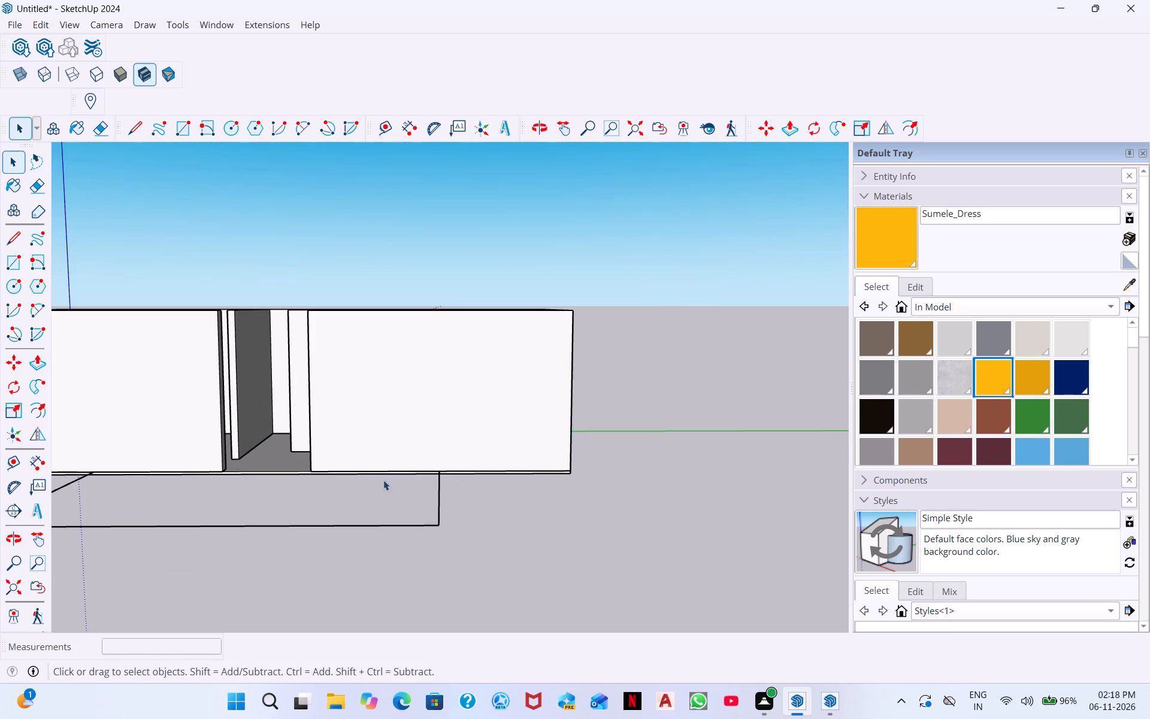
{"action": "middle_click_drag", "start_coordinate": [384, 485], "coordinate": [222, 535]}
{"action": "middle_click_drag", "start_coordinate": [386, 503], "coordinate": [230, 524]}
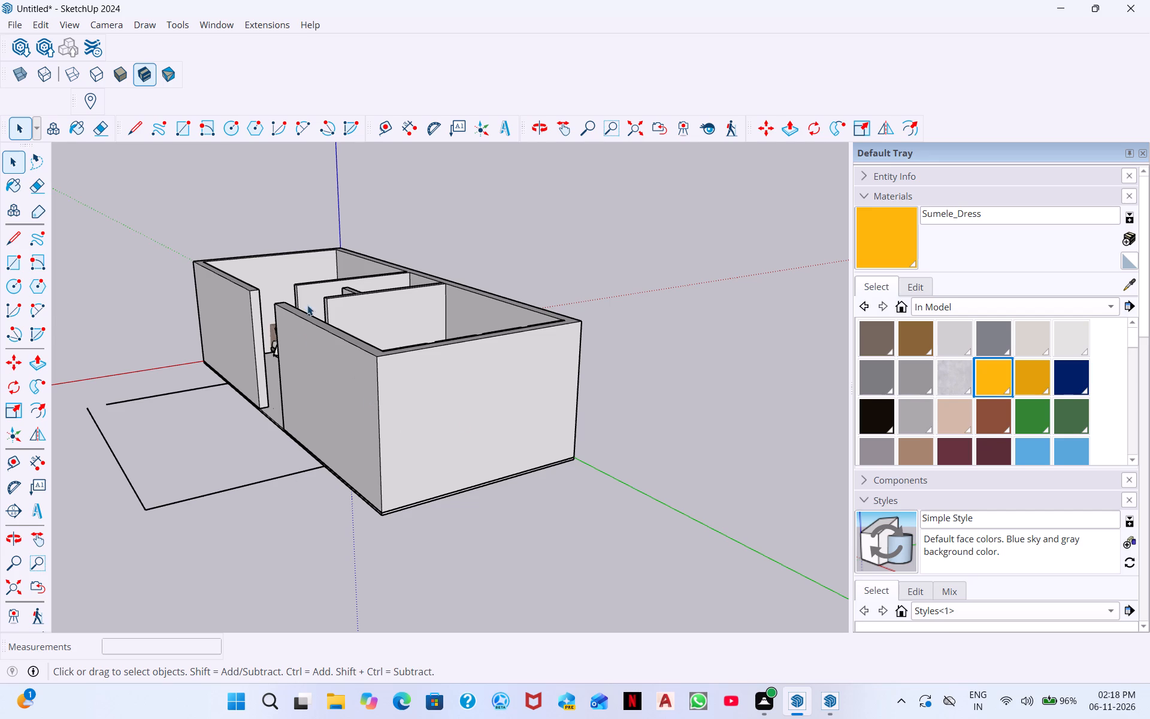
{"action": "middle_click_drag", "start_coordinate": [377, 397], "coordinate": [366, 394]}
{"action": "middle_click_drag", "start_coordinate": [366, 394], "coordinate": [157, 392]}
{"action": "middle_click_drag", "start_coordinate": [435, 397], "coordinate": [242, 416]}
{"action": "scroll", "coordinate": [340, 362], "scroll_direction": "up", "scroll_amount": 3}
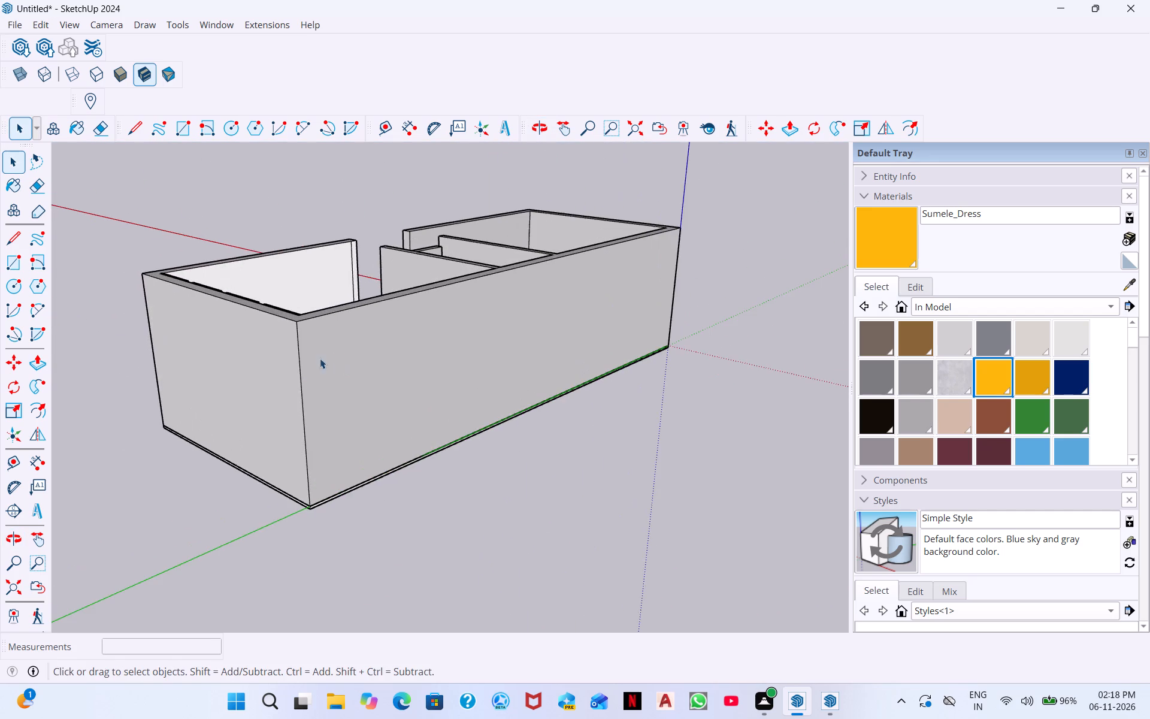
Examine the bedroom, partitions and dark panelled end wall from above and from the bedroom end.
{"action": "middle_click_drag", "start_coordinate": [250, 368], "coordinate": [332, 554]}
{"action": "middle_click_drag", "start_coordinate": [314, 531], "coordinate": [725, 525]}
{"action": "middle_click_drag", "start_coordinate": [581, 551], "coordinate": [581, 551]}
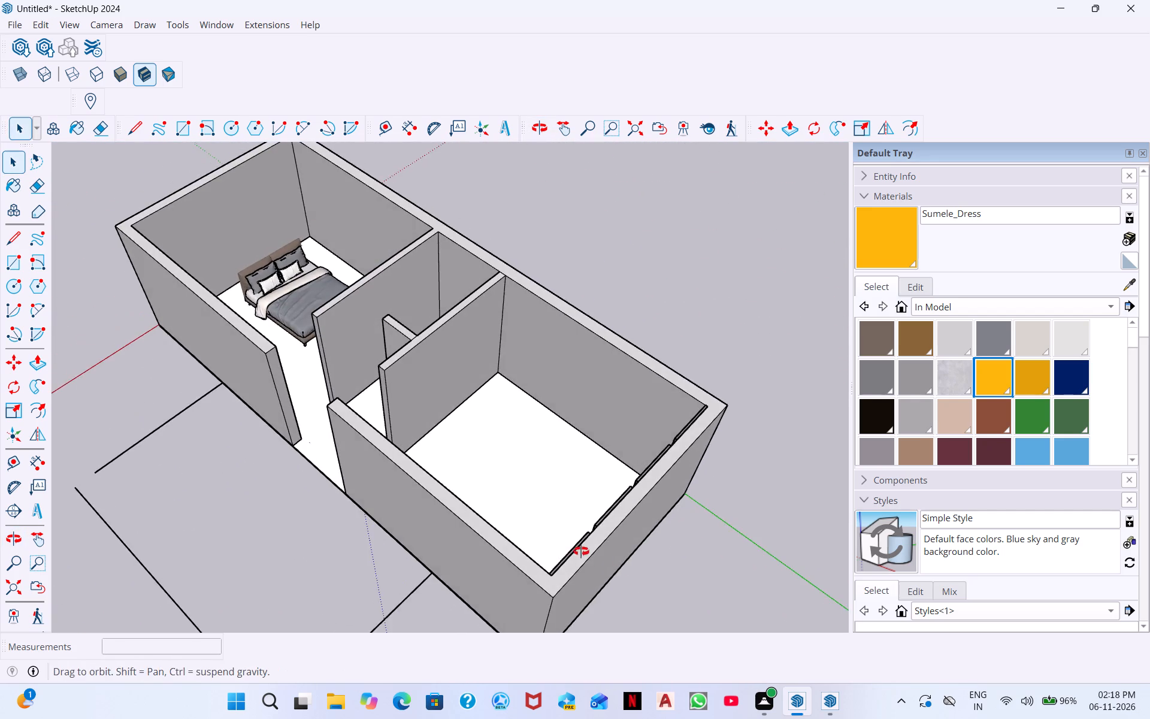
{"action": "middle_click_drag", "start_coordinate": [581, 551], "coordinate": [780, 525]}
{"action": "middle_click_drag", "start_coordinate": [526, 507], "coordinate": [659, 497]}
{"action": "middle_click_drag", "start_coordinate": [517, 499], "coordinate": [618, 481]}
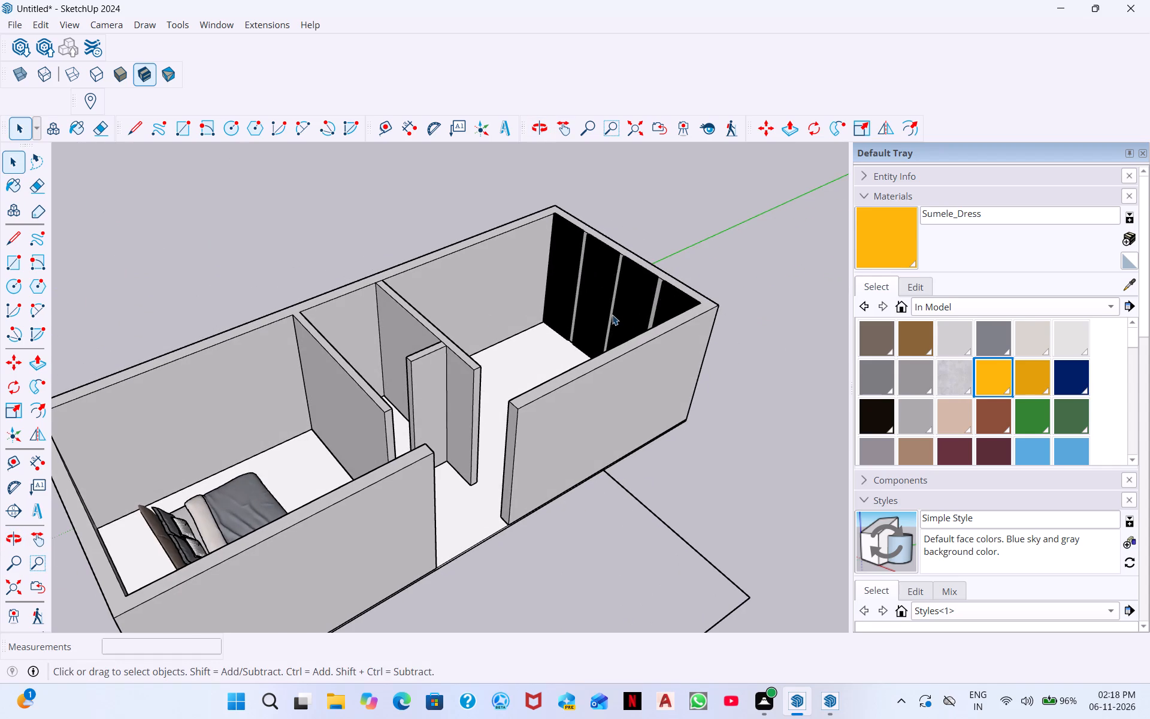
{"action": "scroll", "coordinate": [621, 316], "scroll_direction": "up", "scroll_amount": 3}
{"action": "scroll", "coordinate": [597, 318], "scroll_direction": "down", "scroll_amount": 4}
{"action": "middle_click_drag", "start_coordinate": [501, 461], "coordinate": [516, 451]}
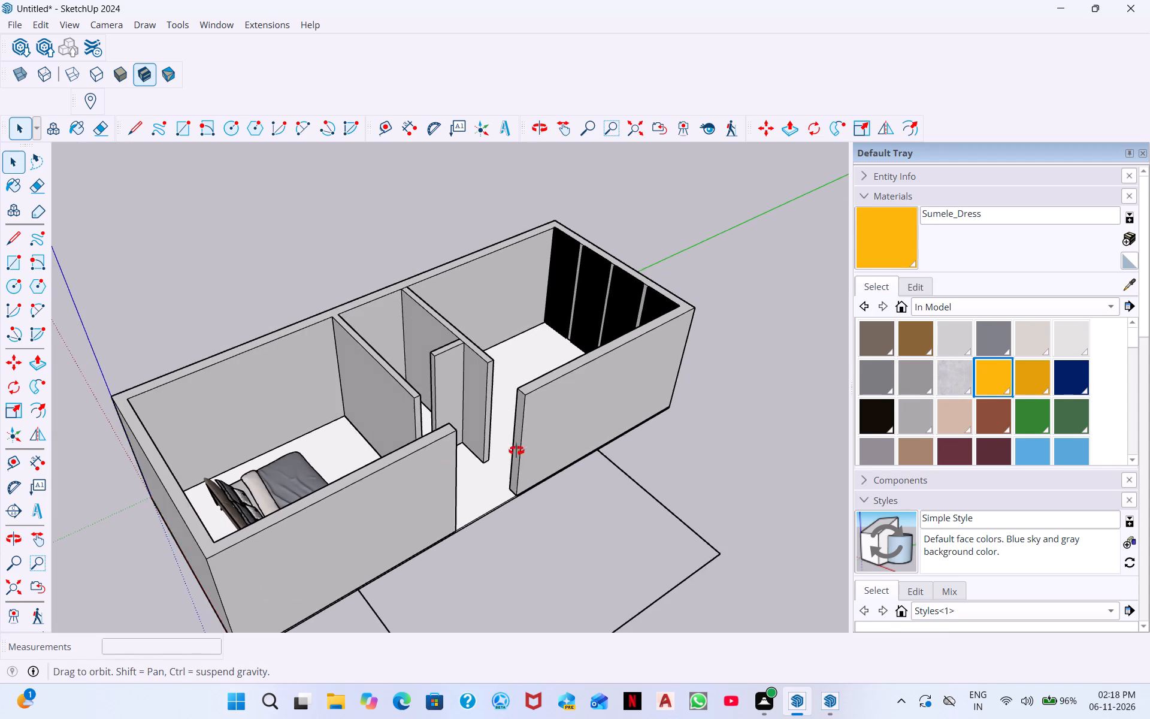
{"action": "middle_click_drag", "start_coordinate": [516, 451], "coordinate": [698, 370]}
{"action": "scroll", "coordinate": [544, 370], "scroll_direction": "up", "scroll_amount": 2}
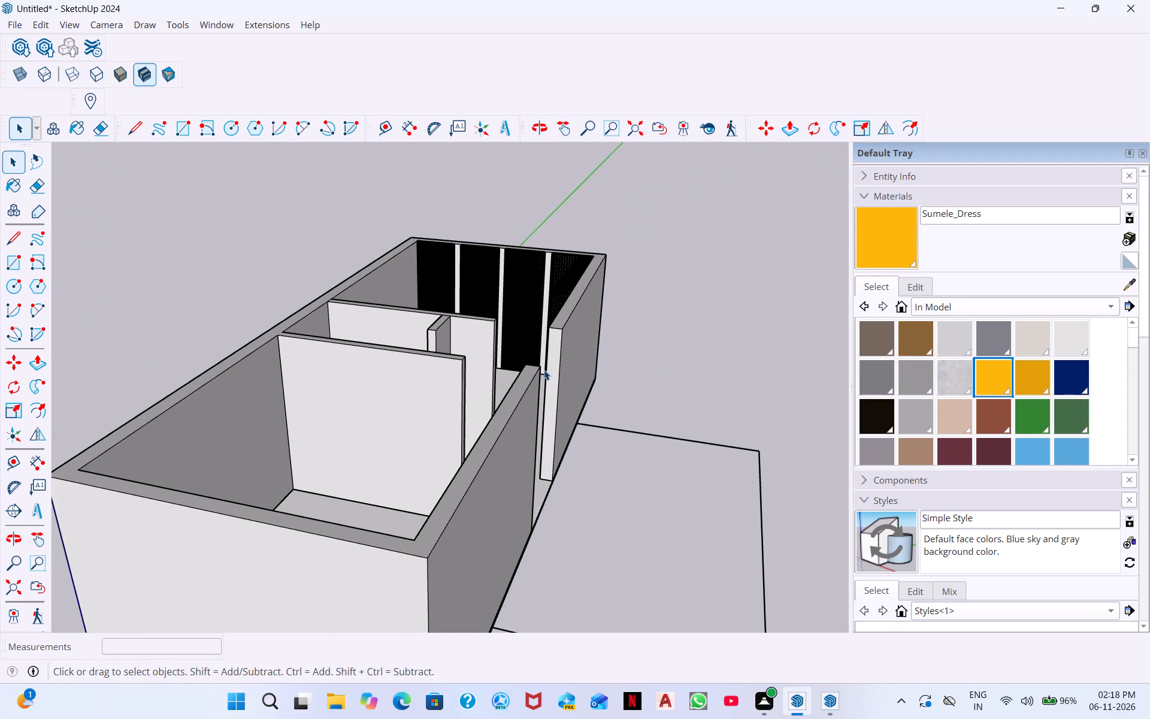
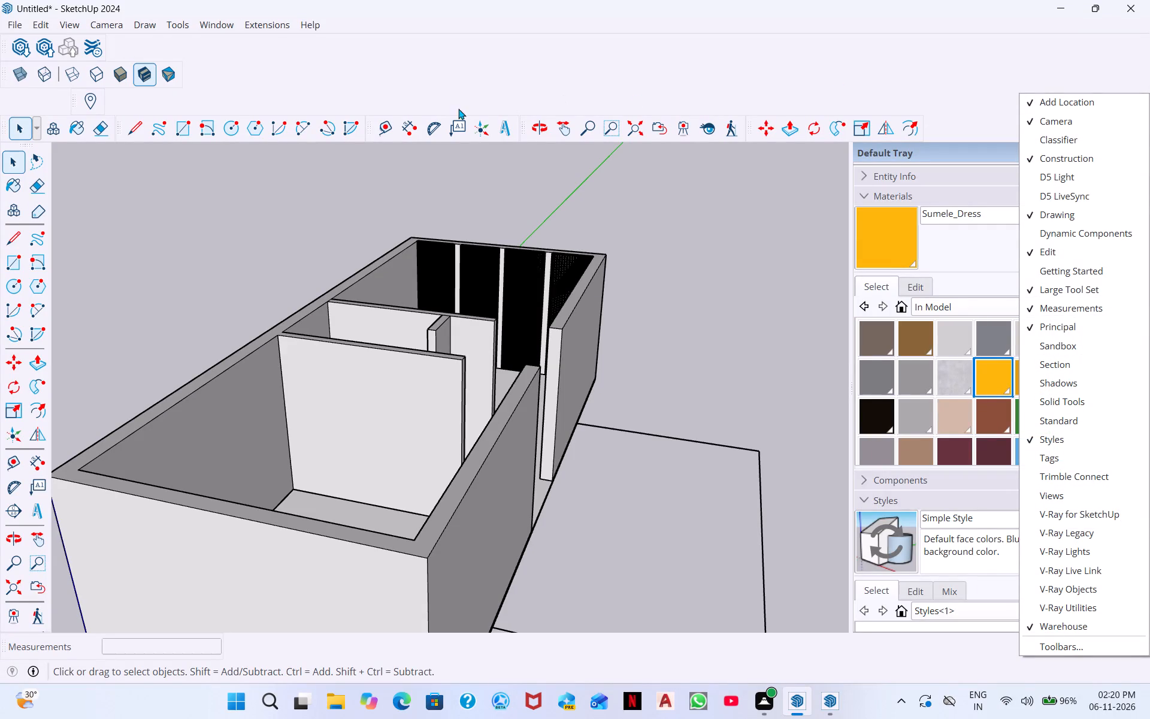
Open 3D Warehouse and search its models for WALL PAPER.
{"action": "left_click", "coordinate": [18, 45]}
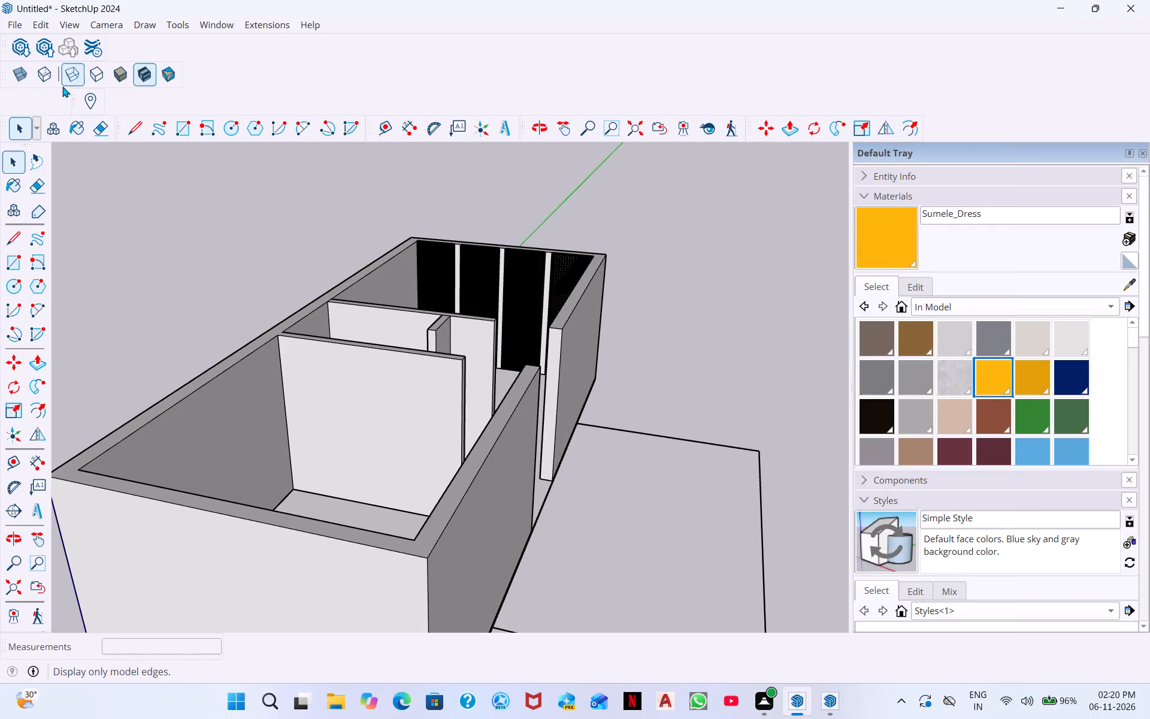
{"action": "left_click", "coordinate": [16, 54]}
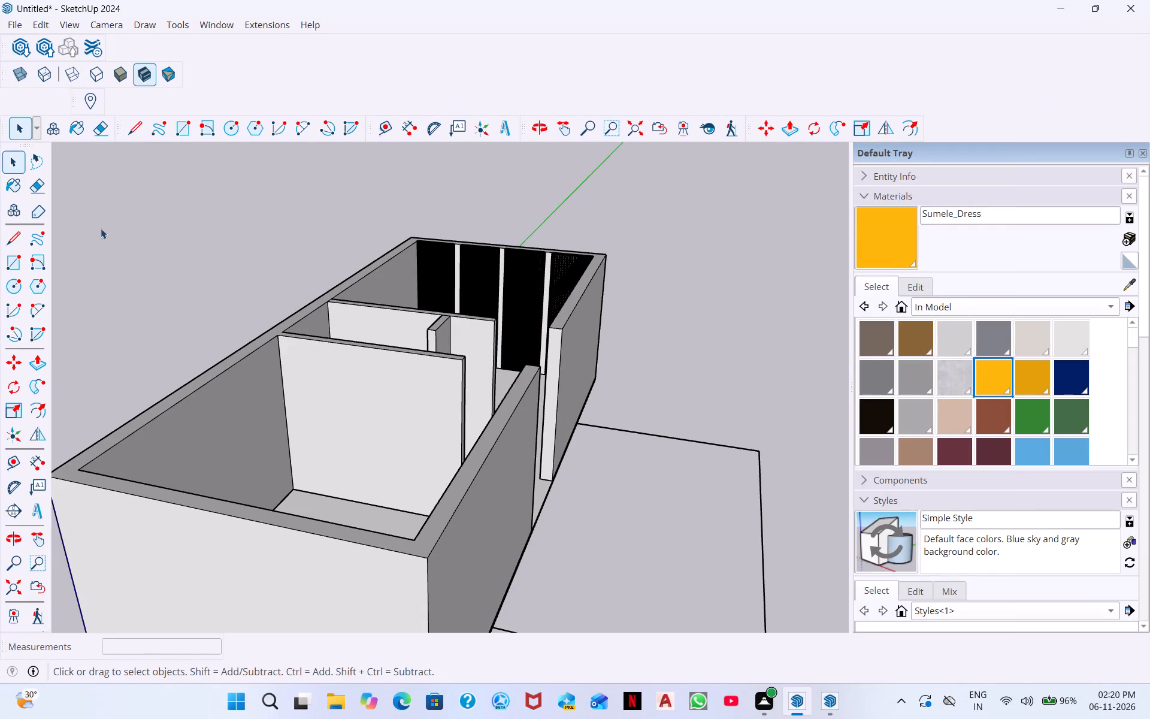
{"action": "left_click", "coordinate": [17, 50]}
{"action": "left_click", "coordinate": [17, 50]}
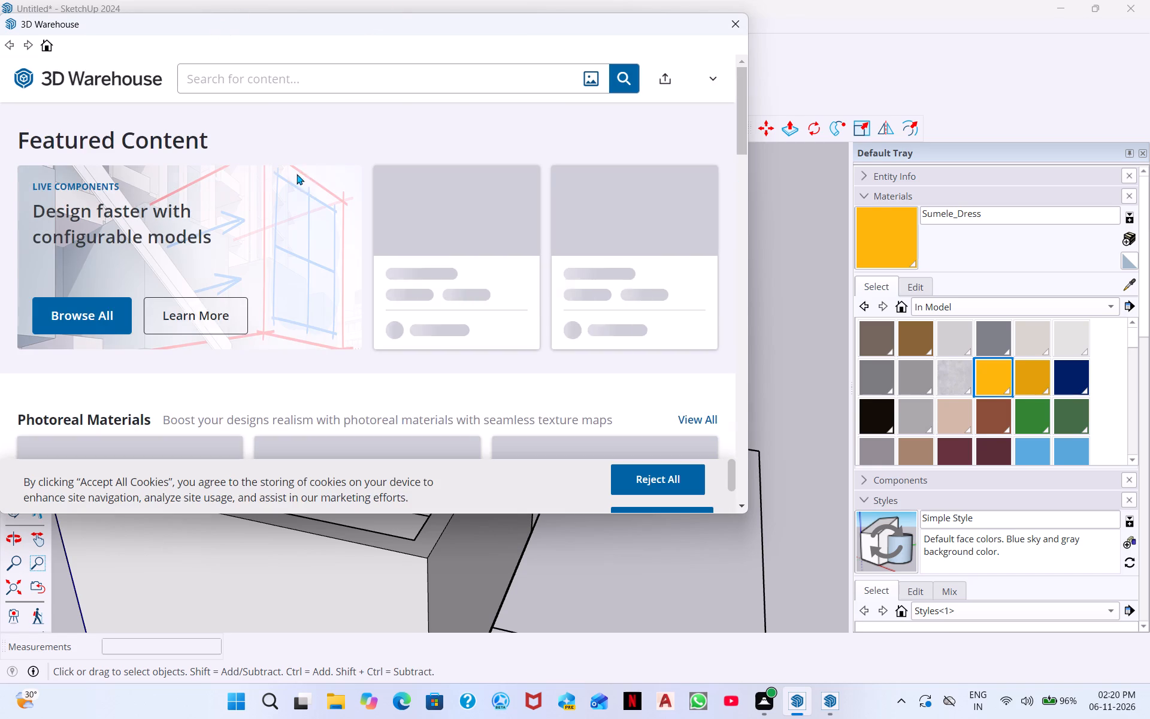
{"action": "double_click", "coordinate": [238, 80]}
{"action": "type", "text": "WALL"}
{"action": "key", "text": "space"}
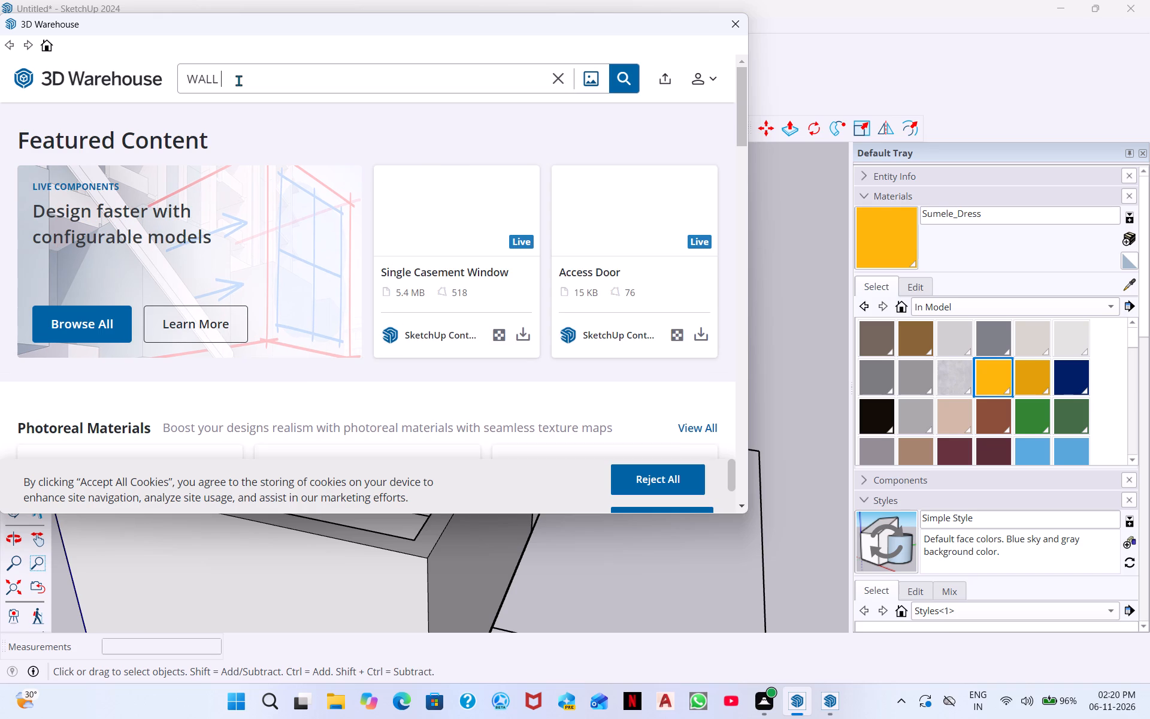
{"action": "type", "text": "PAPER"}
{"action": "key", "text": "space"}
{"action": "key", "text": "Return"}
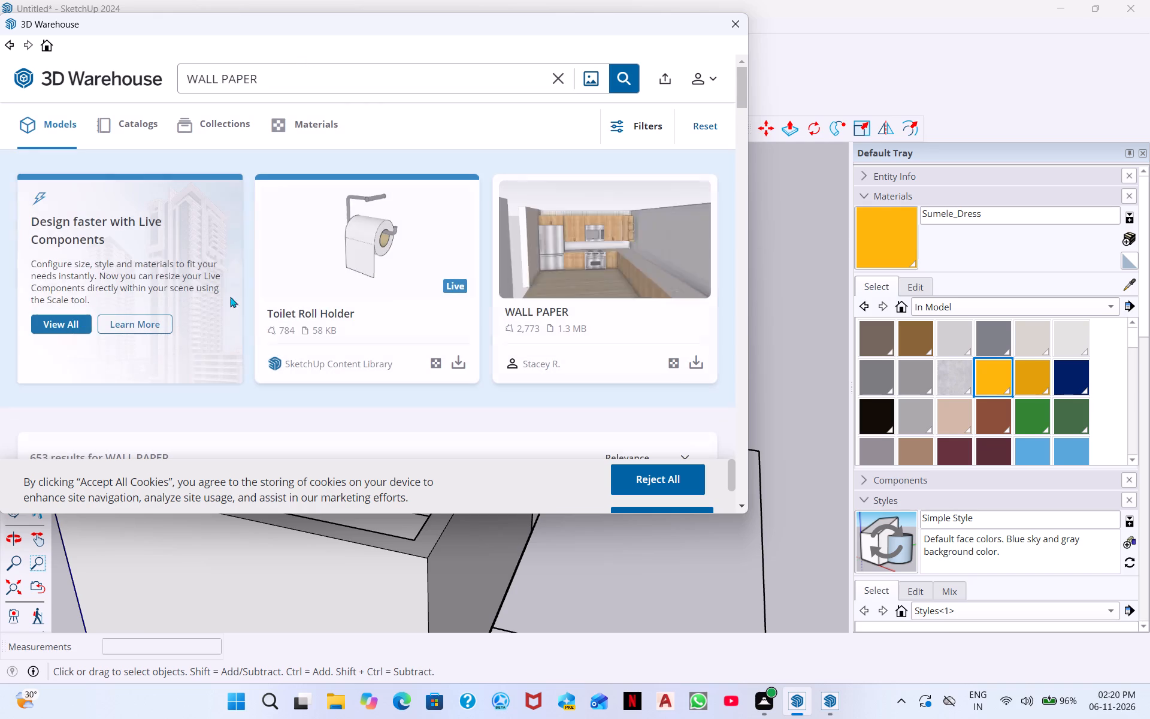
Browse the WALL PAPER model results for a covering suited to the house's wall.
{"action": "scroll", "coordinate": [418, 280], "scroll_direction": "down", "scroll_amount": 4}
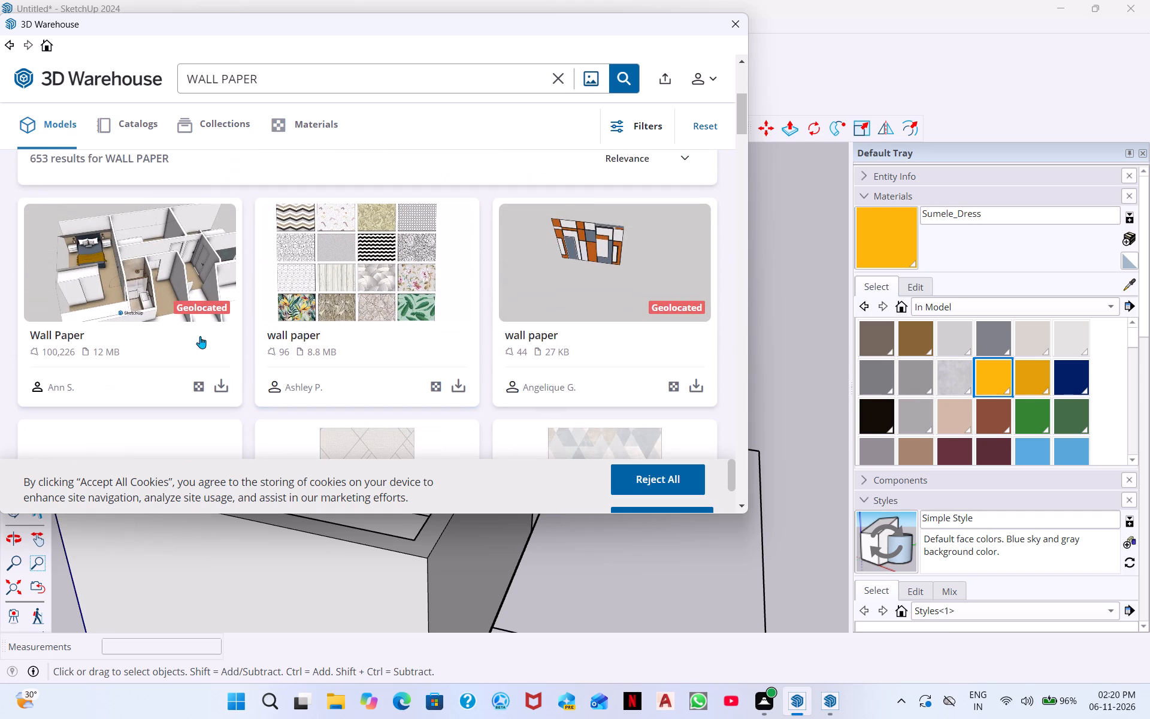
{"action": "scroll", "coordinate": [390, 346], "scroll_direction": "down", "scroll_amount": 5}
{"action": "scroll", "coordinate": [498, 309], "scroll_direction": "down", "scroll_amount": 2}
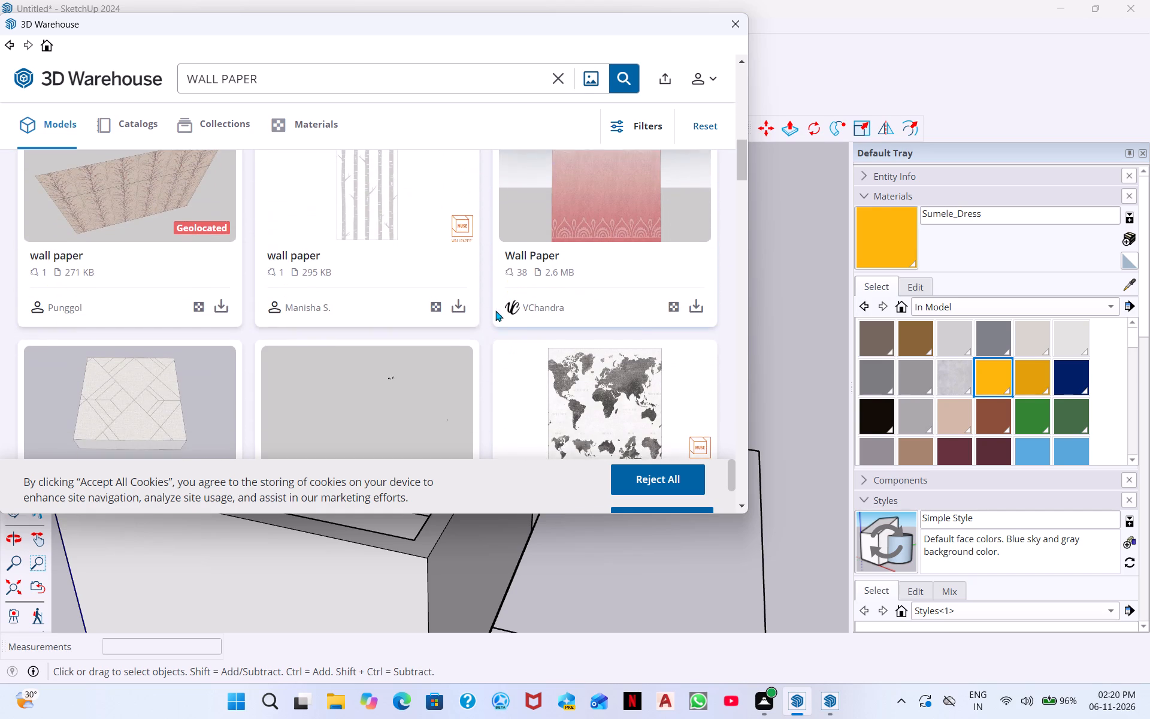
{"action": "scroll", "coordinate": [393, 331], "scroll_direction": "down", "scroll_amount": 2}
{"action": "scroll", "coordinate": [450, 319], "scroll_direction": "down", "scroll_amount": 2}
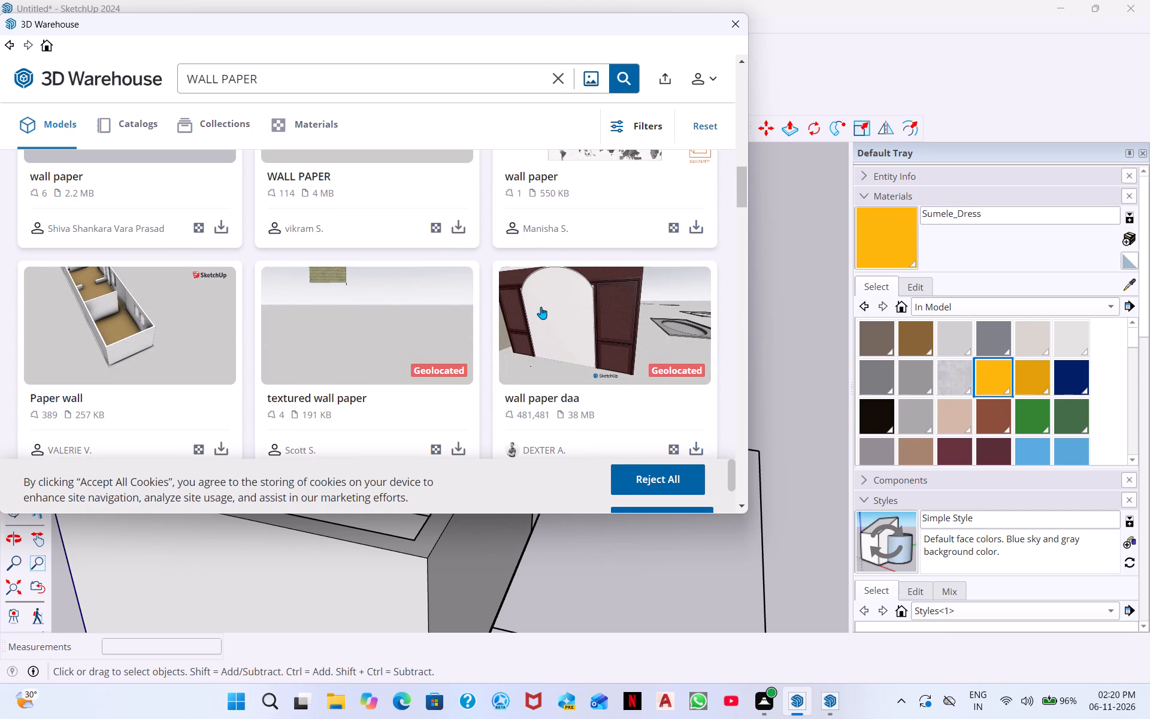
{"action": "scroll", "coordinate": [149, 304], "scroll_direction": "down", "scroll_amount": 2}
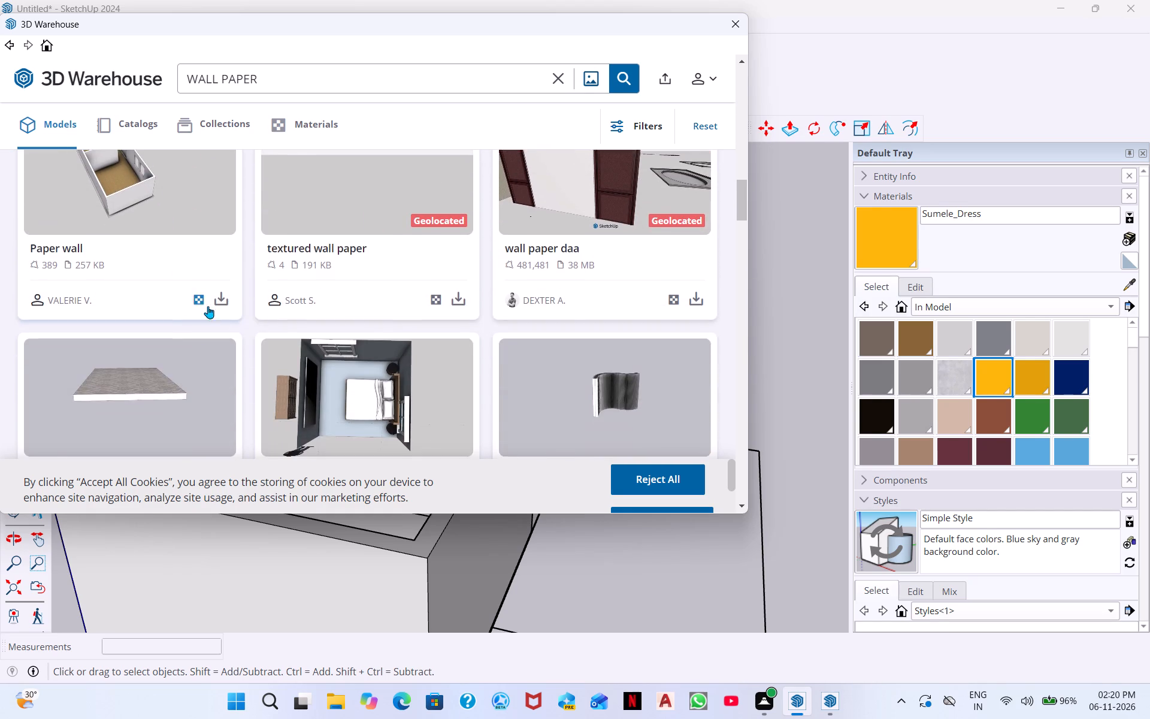
{"action": "scroll", "coordinate": [266, 318], "scroll_direction": "down", "scroll_amount": 2}
{"action": "scroll", "coordinate": [420, 317], "scroll_direction": "down", "scroll_amount": 3}
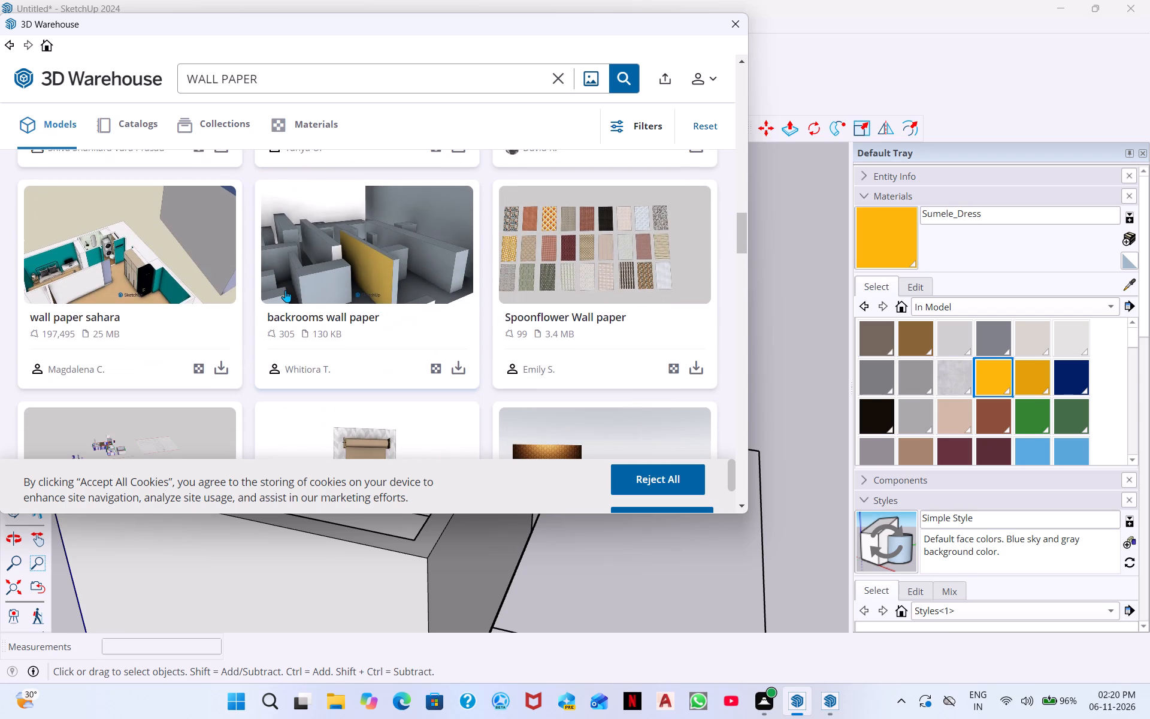
{"action": "scroll", "coordinate": [292, 327], "scroll_direction": "down", "scroll_amount": 3}
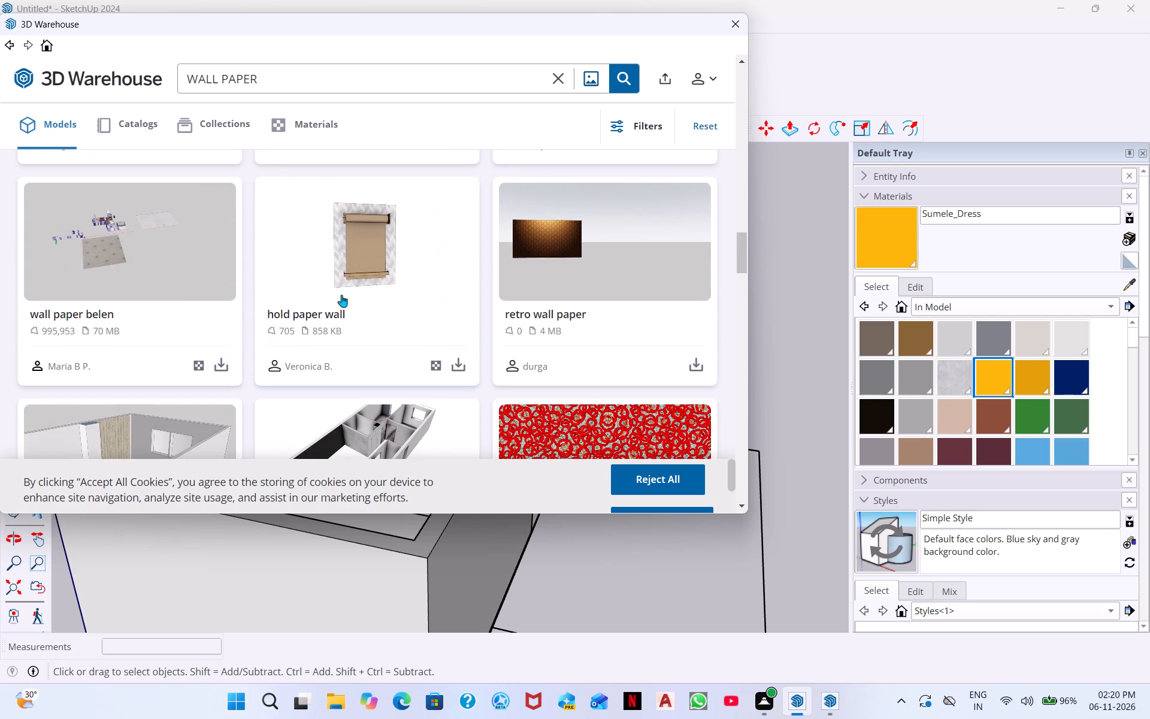
{"action": "scroll", "coordinate": [370, 266], "scroll_direction": "down", "scroll_amount": 3}
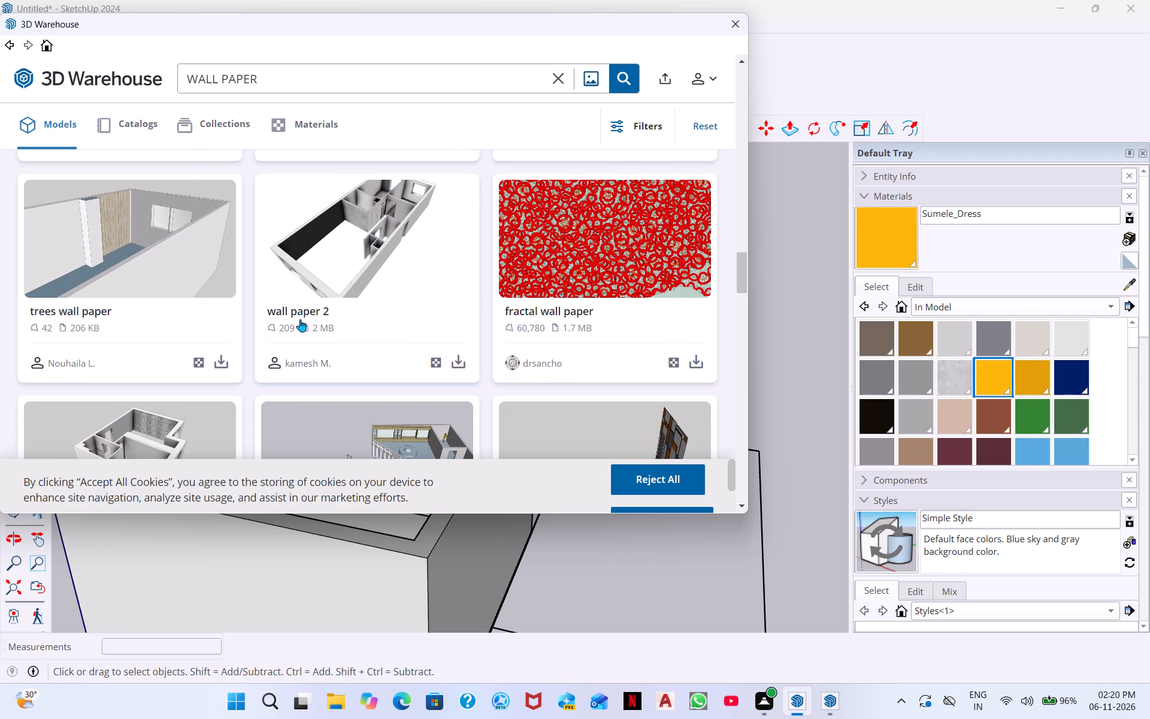
{"action": "scroll", "coordinate": [300, 363], "scroll_direction": "up", "scroll_amount": 2}
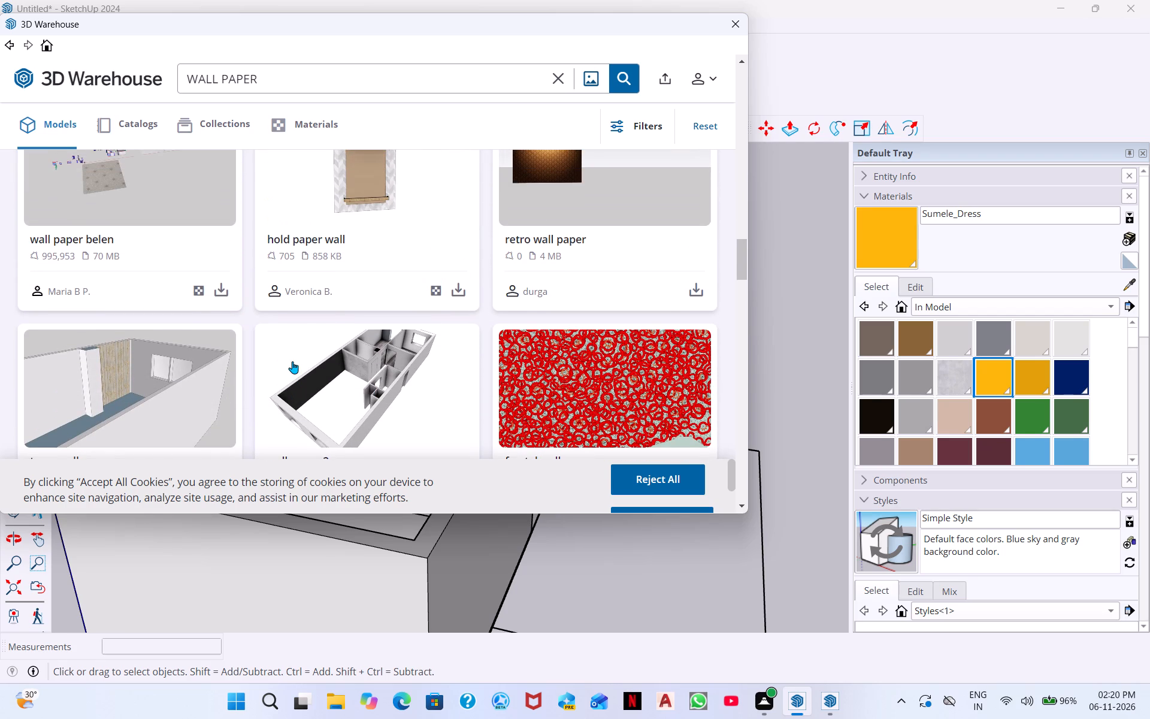
{"action": "scroll", "coordinate": [332, 349], "scroll_direction": "down", "scroll_amount": 3}
{"action": "scroll", "coordinate": [441, 352], "scroll_direction": "down", "scroll_amount": 3}
{"action": "scroll", "coordinate": [348, 327], "scroll_direction": "down", "scroll_amount": 3}
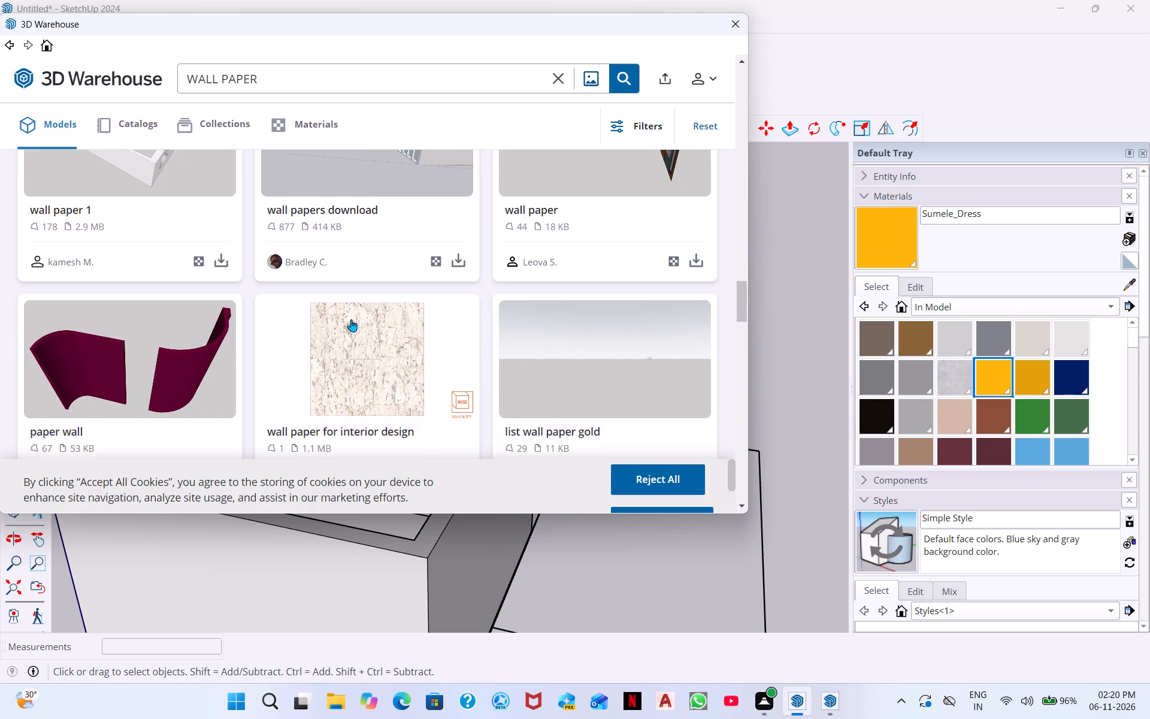
{"action": "scroll", "coordinate": [476, 397], "scroll_direction": "down", "scroll_amount": 2}
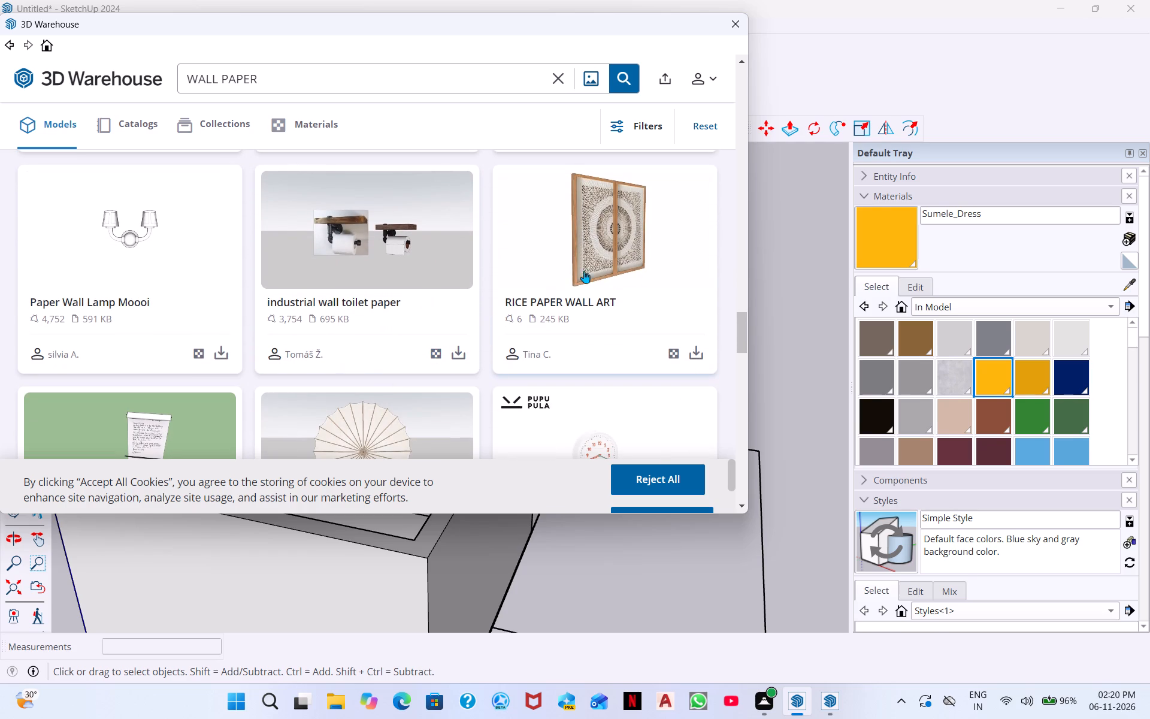
{"action": "scroll", "coordinate": [573, 279], "scroll_direction": "up", "scroll_amount": 1}
{"action": "scroll", "coordinate": [574, 284], "scroll_direction": "down", "scroll_amount": 2}
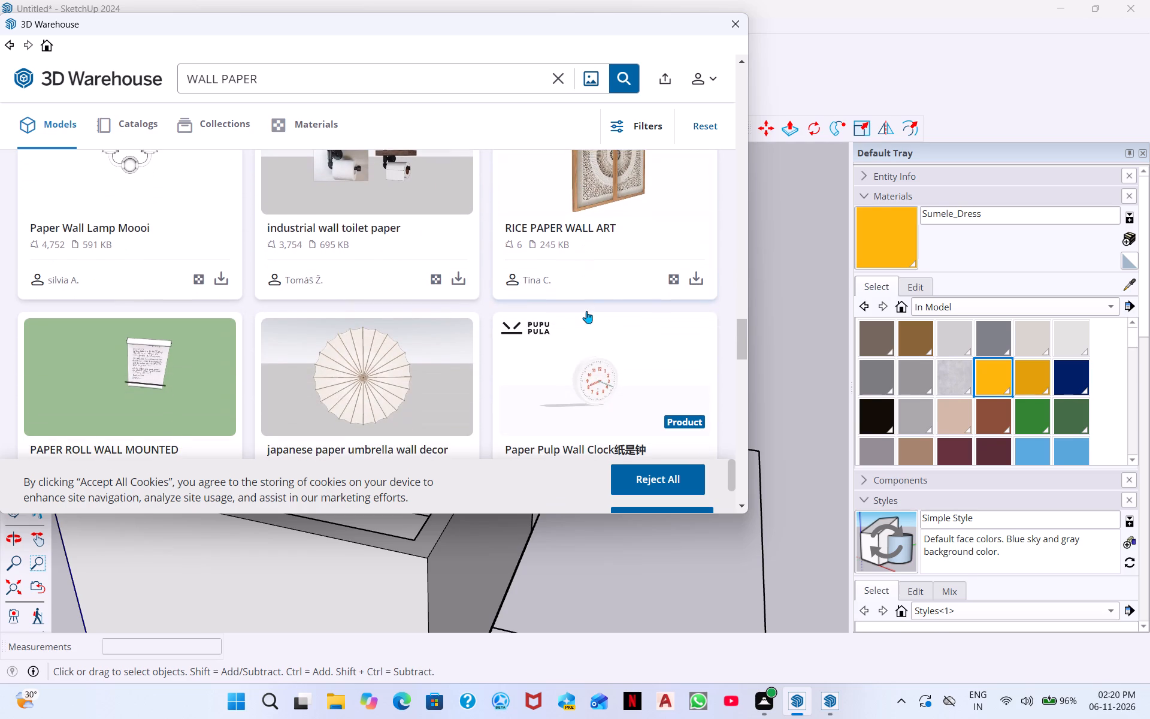
{"action": "scroll", "coordinate": [606, 294], "scroll_direction": "up", "scroll_amount": 2}
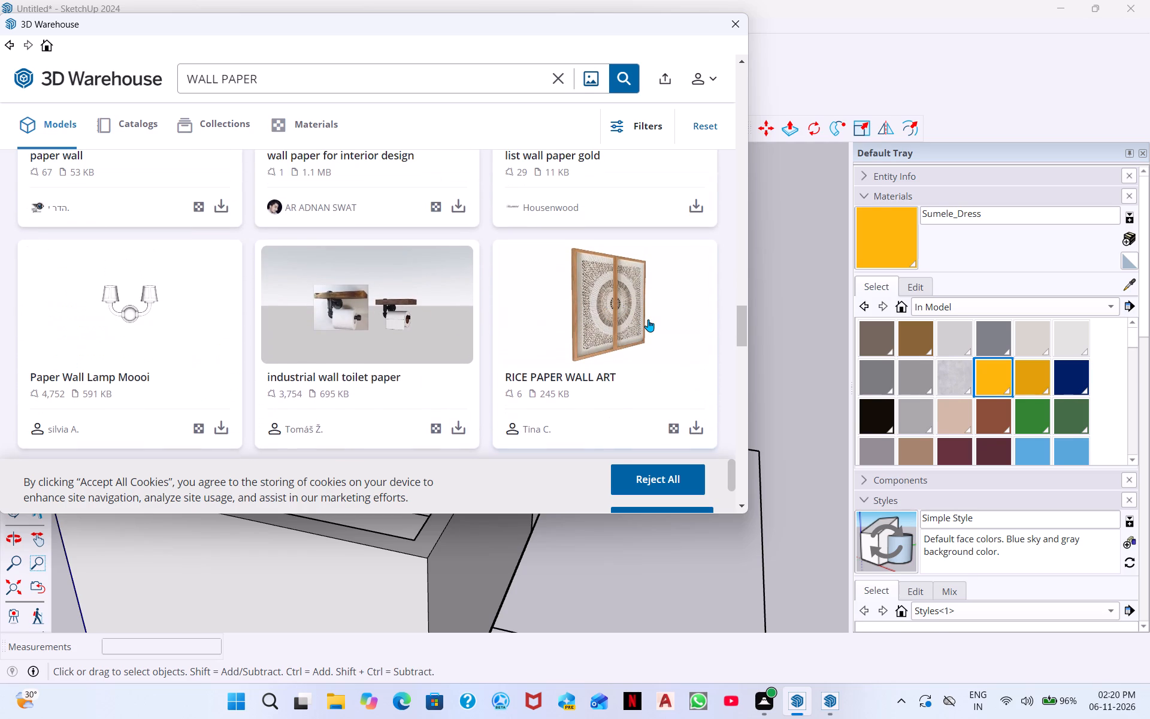
View the RICE PAPER WALL ART model's page and return to the WALL PAPER results.
{"action": "middle_click_drag", "start_coordinate": [650, 336], "coordinate": [609, 342]}
{"action": "scroll", "coordinate": [407, 337], "scroll_direction": "down", "scroll_amount": 2}
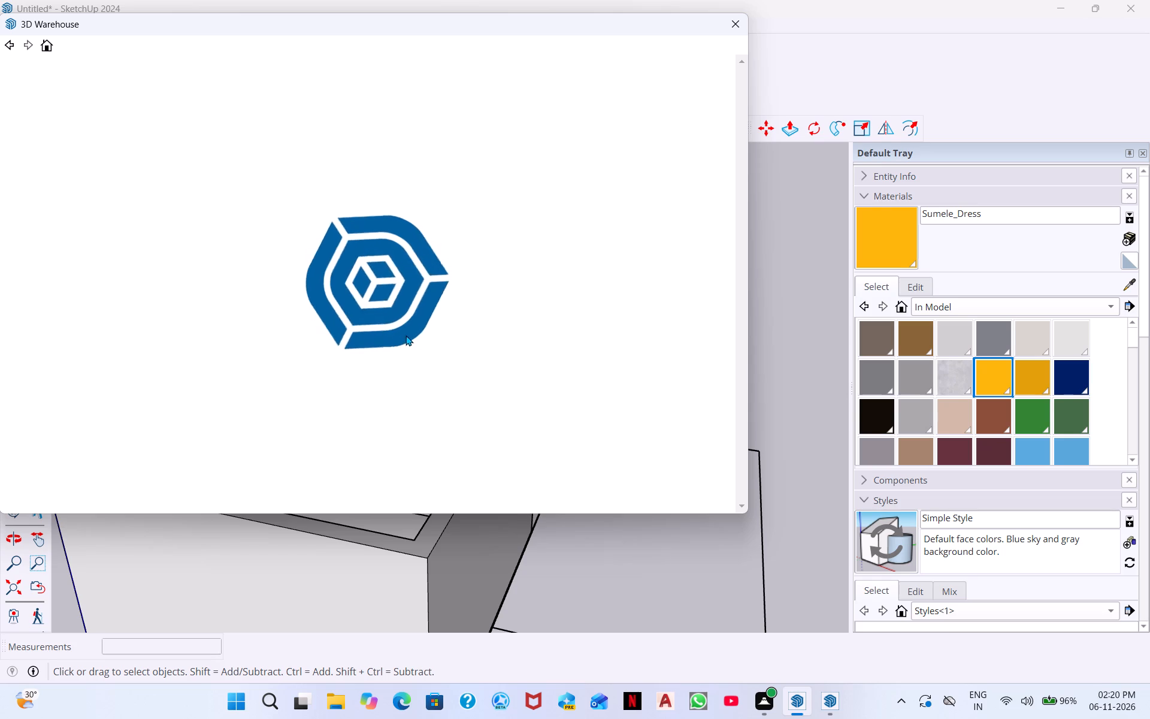
{"action": "scroll", "coordinate": [387, 322], "scroll_direction": "up", "scroll_amount": 5}
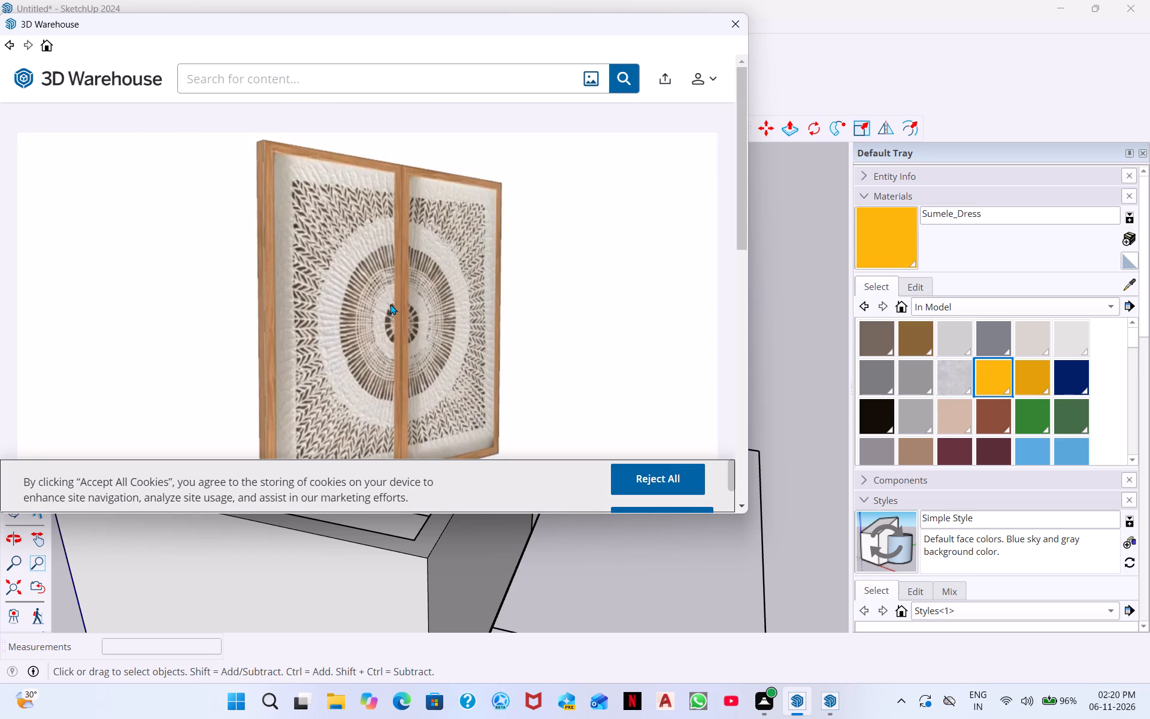
{"action": "left_click", "coordinate": [10, 45]}
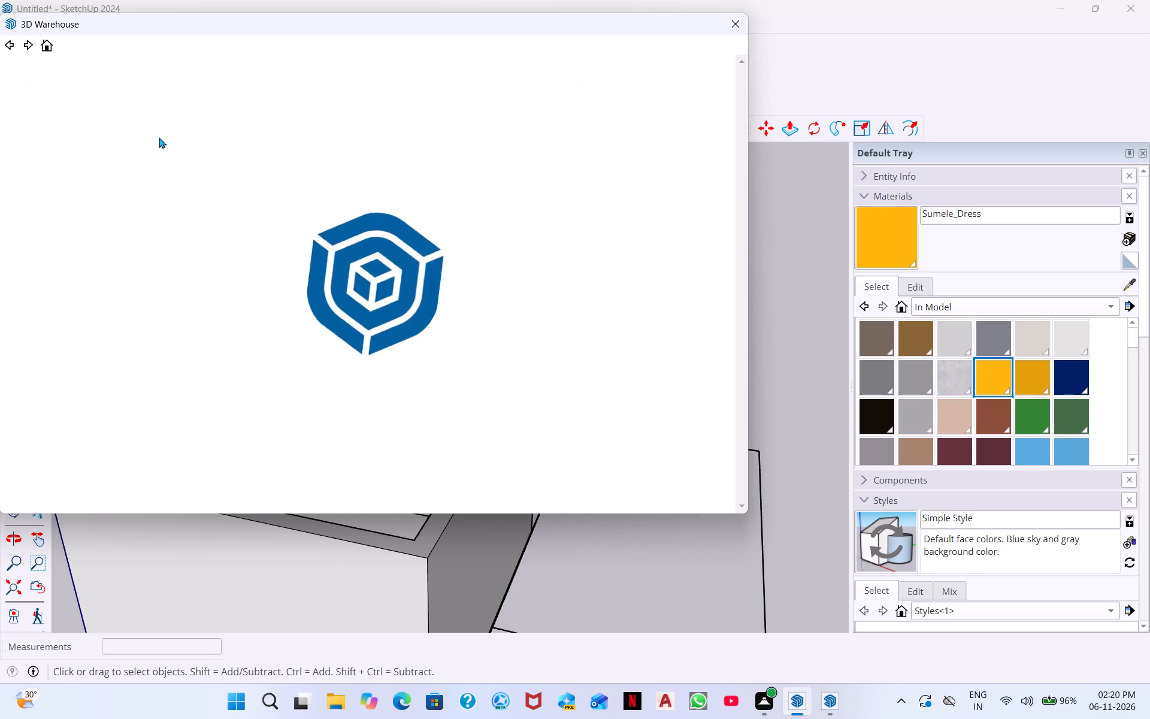
Browse further down the WALL PAPER model results for other wallpaper and wall decor options.
{"action": "scroll", "coordinate": [335, 229], "scroll_direction": "down", "scroll_amount": 6}
{"action": "scroll", "coordinate": [342, 285], "scroll_direction": "down", "scroll_amount": 3}
{"action": "scroll", "coordinate": [273, 268], "scroll_direction": "down", "scroll_amount": 3}
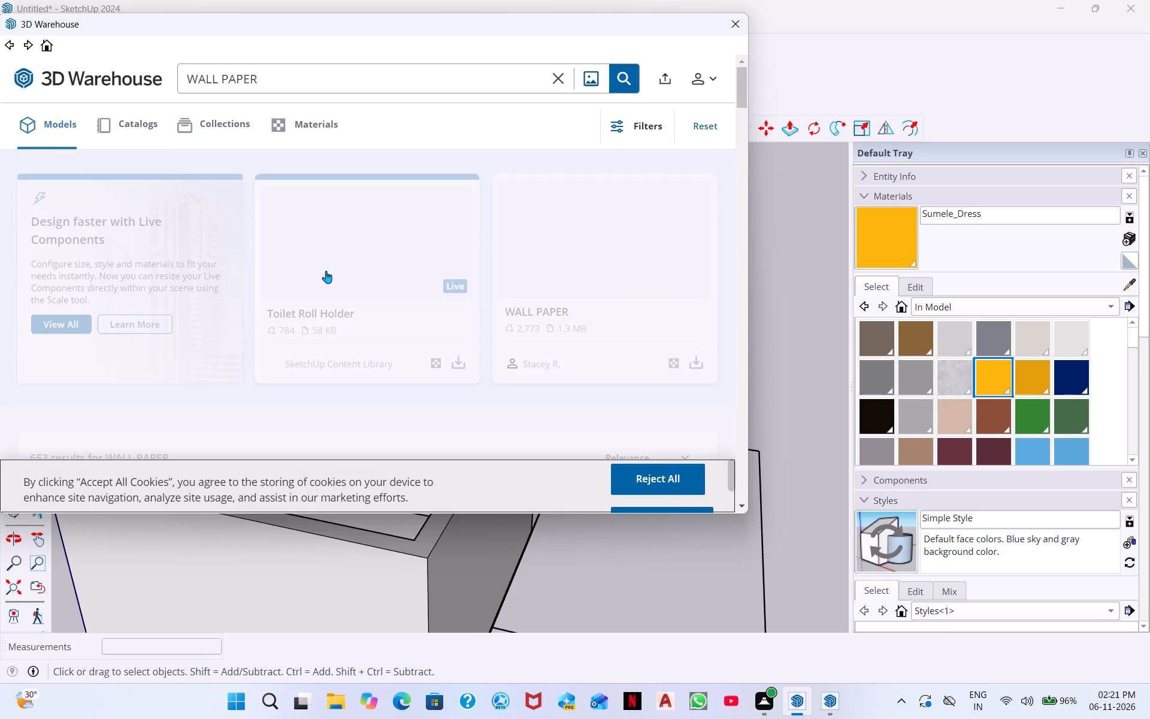
{"action": "scroll", "coordinate": [129, 276], "scroll_direction": "down", "scroll_amount": 1}
{"action": "scroll", "coordinate": [351, 279], "scroll_direction": "down", "scroll_amount": 14}
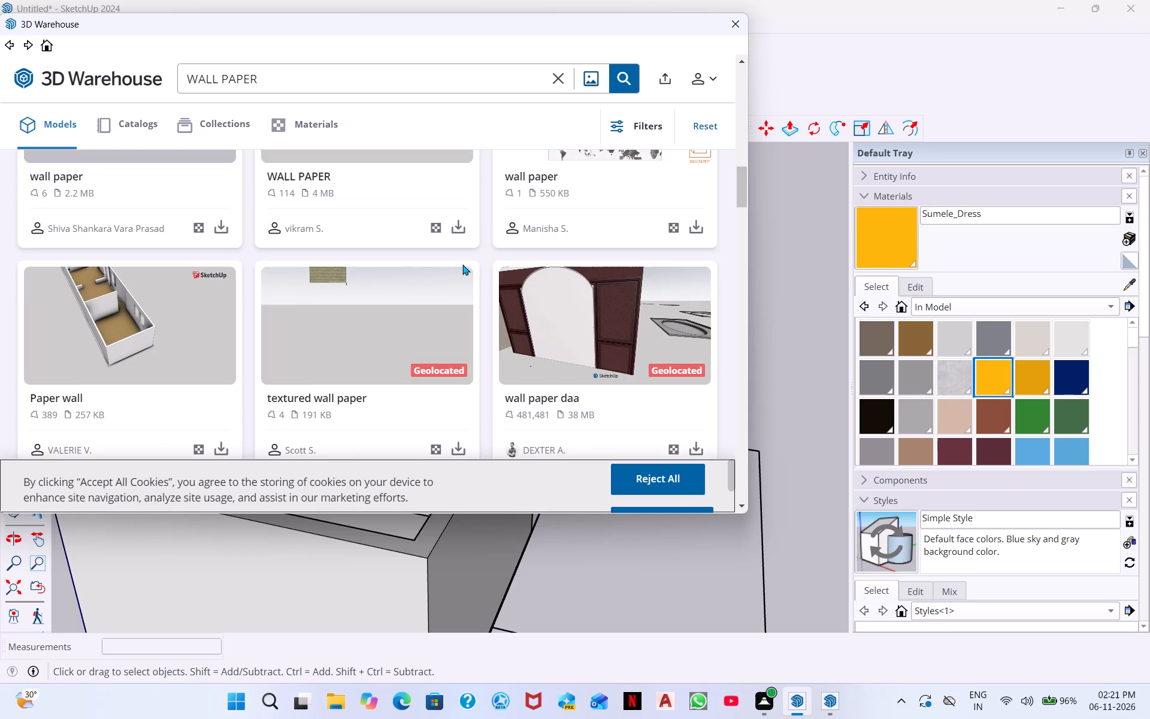
{"action": "scroll", "coordinate": [444, 277], "scroll_direction": "down", "scroll_amount": 4}
{"action": "scroll", "coordinate": [300, 292], "scroll_direction": "down", "scroll_amount": 3}
{"action": "scroll", "coordinate": [441, 305], "scroll_direction": "down", "scroll_amount": 5}
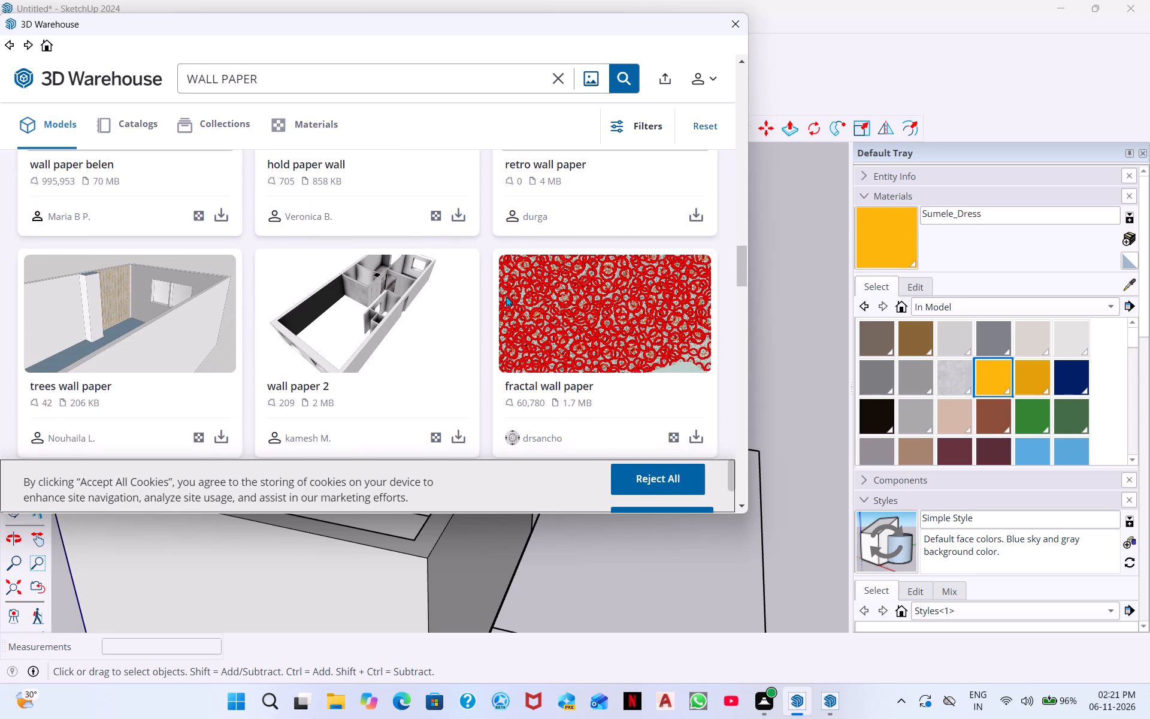
{"action": "scroll", "coordinate": [481, 291], "scroll_direction": "down", "scroll_amount": 4}
{"action": "scroll", "coordinate": [331, 288], "scroll_direction": "down", "scroll_amount": 3}
{"action": "scroll", "coordinate": [616, 258], "scroll_direction": "down", "scroll_amount": 2}
{"action": "scroll", "coordinate": [310, 258], "scroll_direction": "down", "scroll_amount": 1}
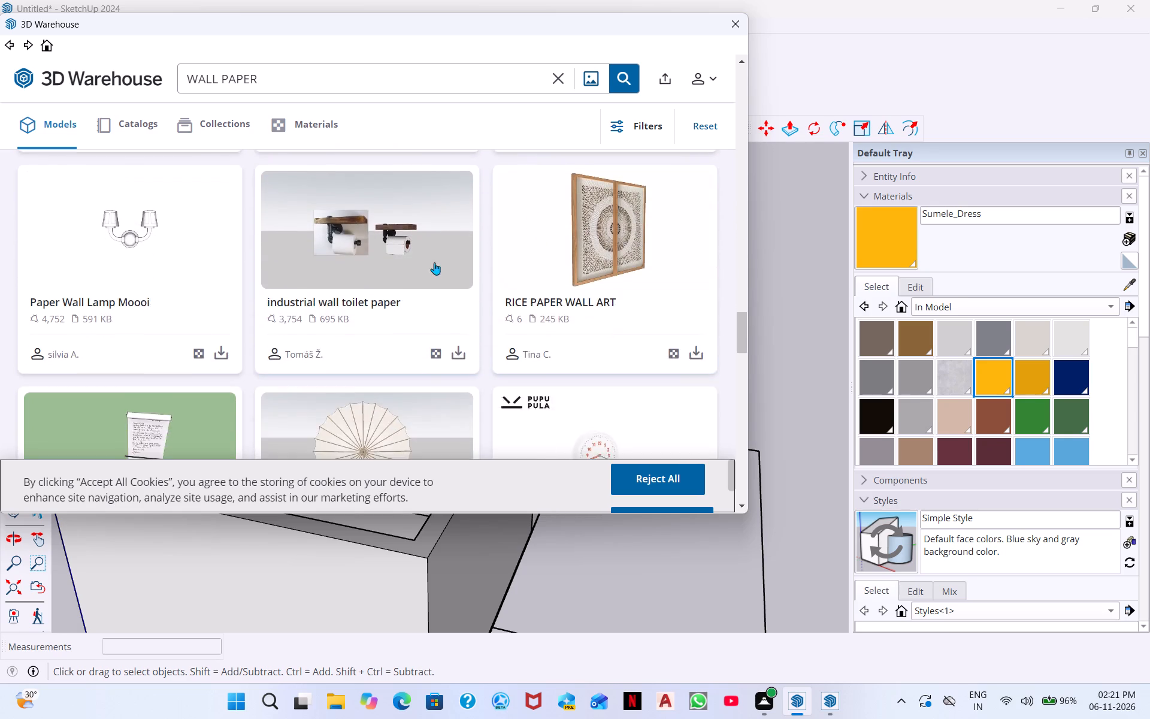
{"action": "scroll", "coordinate": [434, 262], "scroll_direction": "down", "scroll_amount": 5}
{"action": "scroll", "coordinate": [107, 312], "scroll_direction": "down", "scroll_amount": 2}
{"action": "scroll", "coordinate": [417, 231], "scroll_direction": "down", "scroll_amount": 3}
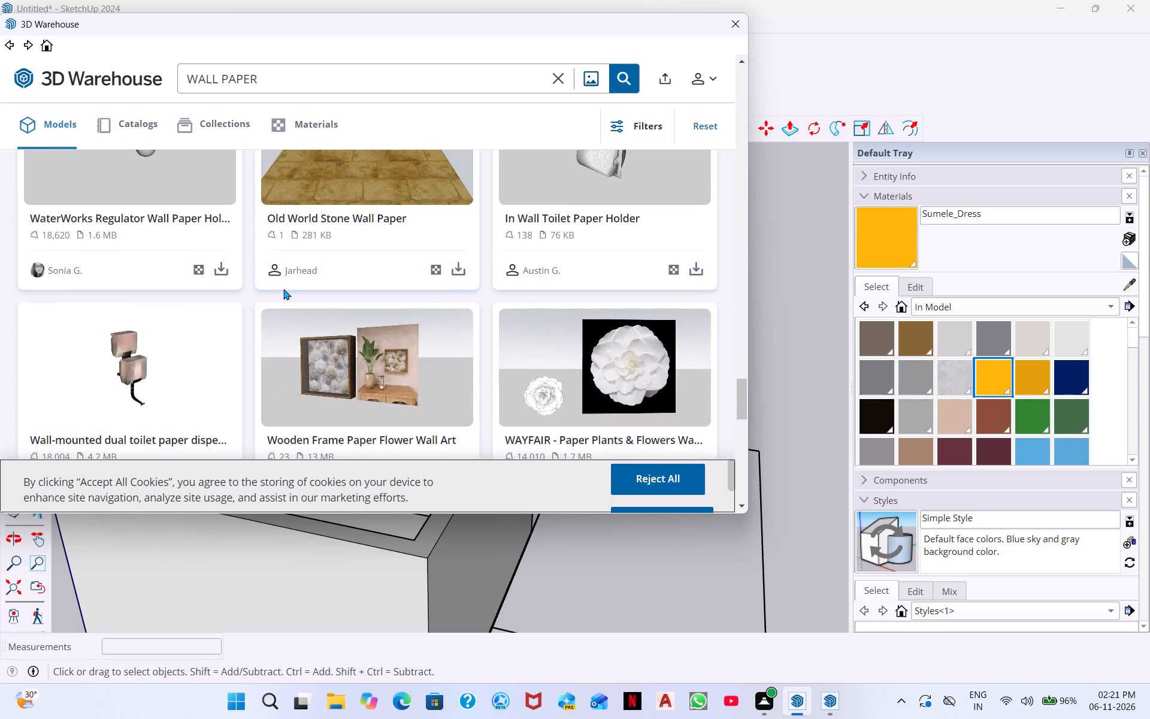
{"action": "scroll", "coordinate": [286, 296], "scroll_direction": "down", "scroll_amount": 4}
{"action": "scroll", "coordinate": [256, 361], "scroll_direction": "down", "scroll_amount": 4}
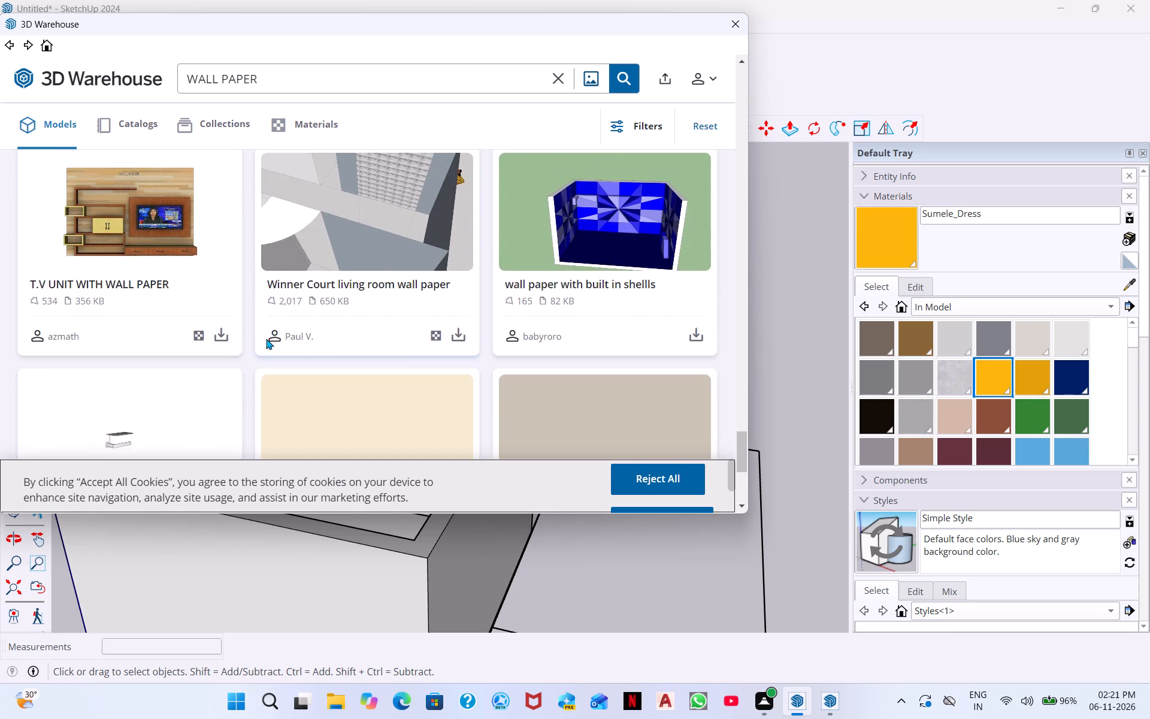
{"action": "scroll", "coordinate": [388, 301], "scroll_direction": "down", "scroll_amount": 4}
{"action": "scroll", "coordinate": [438, 273], "scroll_direction": "down", "scroll_amount": 3}
{"action": "scroll", "coordinate": [335, 310], "scroll_direction": "up", "scroll_amount": 1}
{"action": "scroll", "coordinate": [365, 307], "scroll_direction": "down", "scroll_amount": 2}
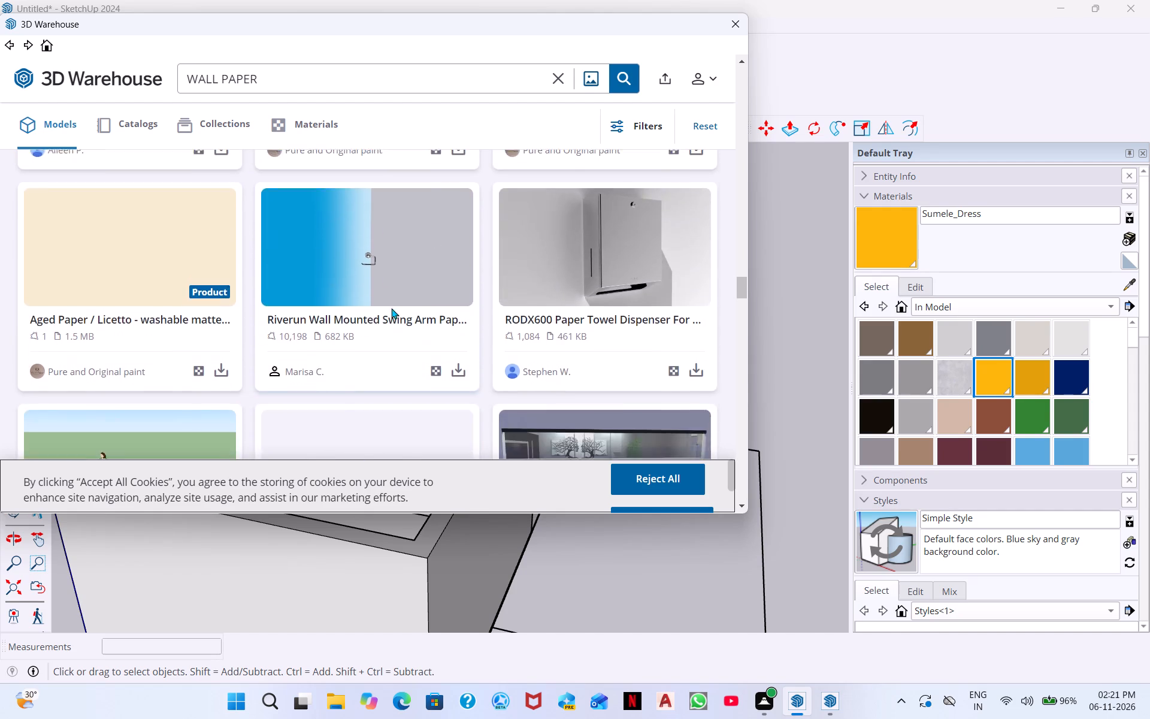
{"action": "scroll", "coordinate": [333, 309], "scroll_direction": "down", "scroll_amount": 11}
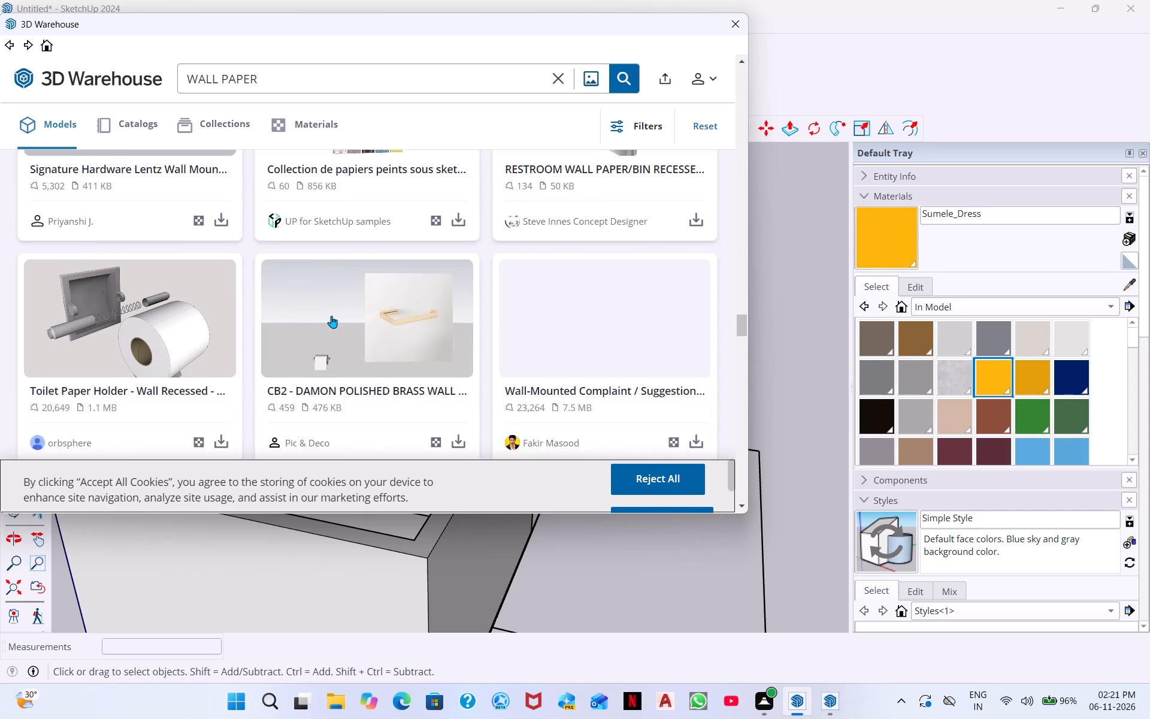
{"action": "scroll", "coordinate": [319, 321], "scroll_direction": "down", "scroll_amount": 6}
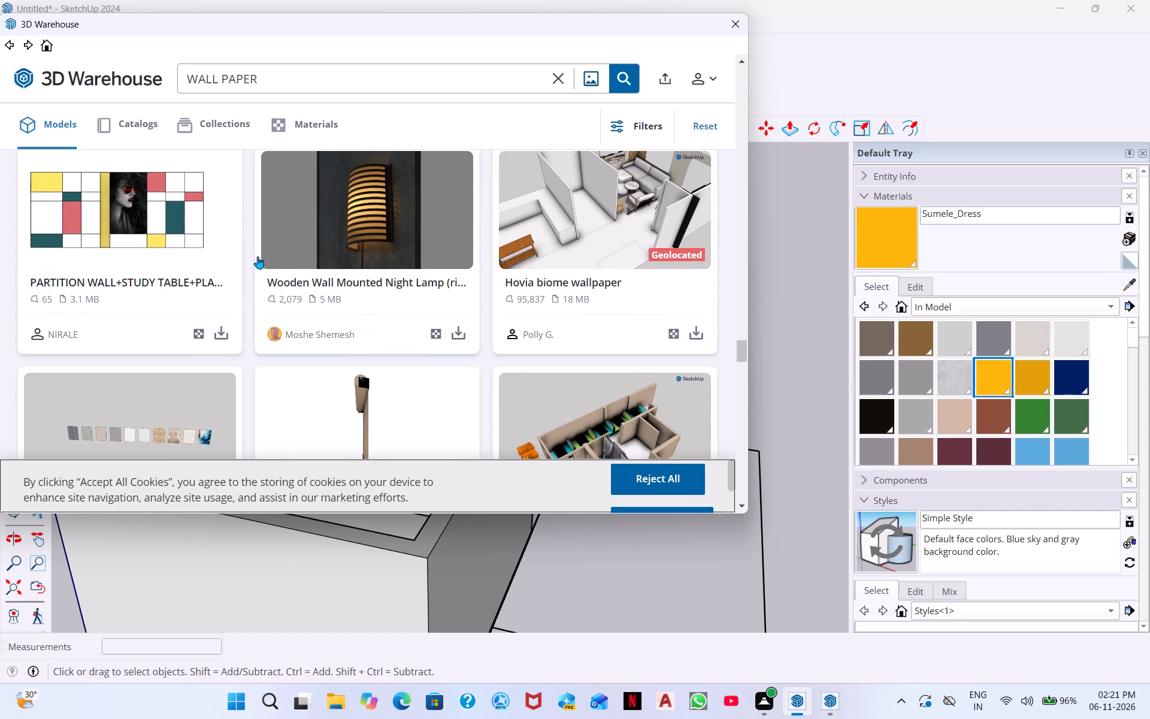
{"action": "scroll", "coordinate": [253, 256], "scroll_direction": "up", "scroll_amount": 1}
{"action": "scroll", "coordinate": [250, 259], "scroll_direction": "down", "scroll_amount": 2}
{"action": "scroll", "coordinate": [344, 295], "scroll_direction": "down", "scroll_amount": 2}
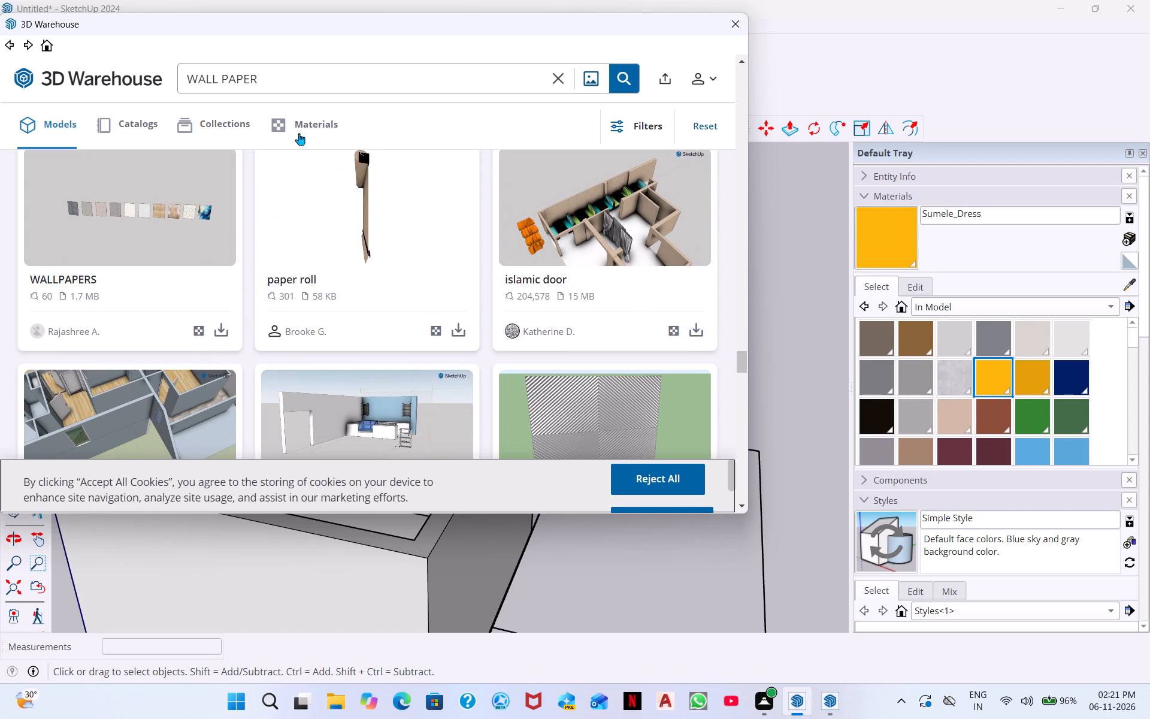
Refine the 3D Warehouse model search to WALL PAPER DESIGN.
{"action": "left_click", "coordinate": [285, 80]}
{"action": "key", "text": "space"}
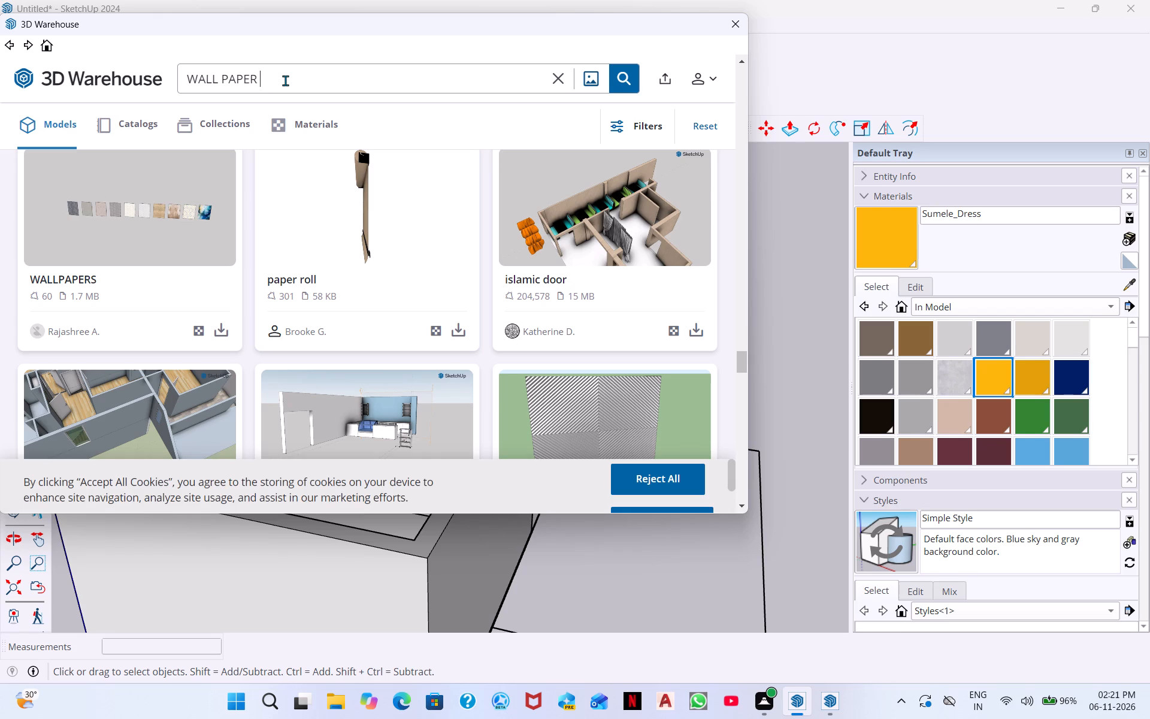
{"action": "type", "text": "DESIGN"}
{"action": "key", "text": "Return"}
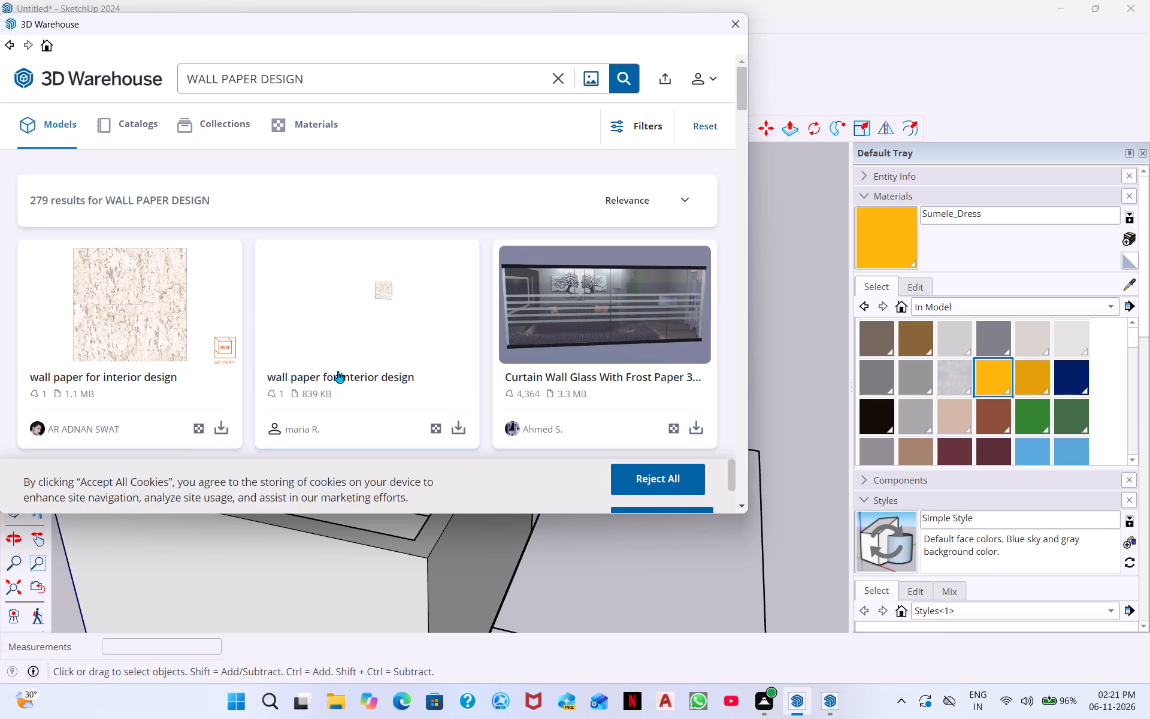
Browse the WALL PAPER DESIGN model results for a wallpaper or decorative covering suited to the house's wall.
{"action": "scroll", "coordinate": [383, 356], "scroll_direction": "down", "scroll_amount": 4}
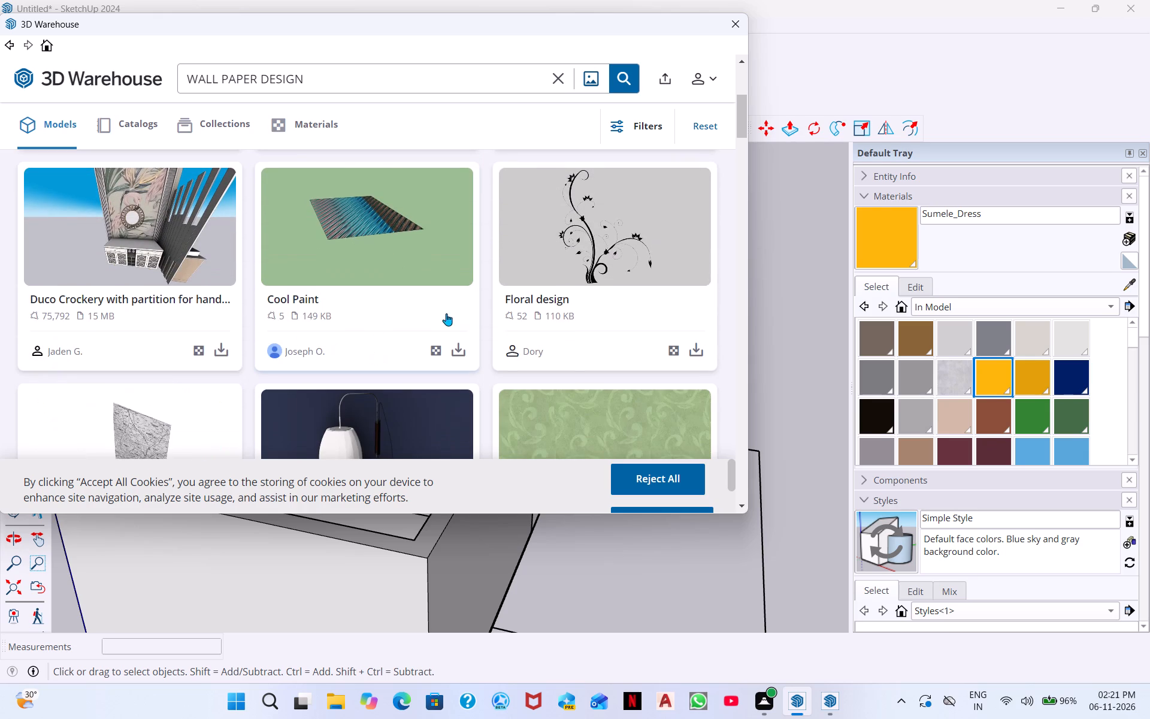
{"action": "scroll", "coordinate": [598, 355], "scroll_direction": "down", "scroll_amount": 2}
{"action": "scroll", "coordinate": [592, 307], "scroll_direction": "down", "scroll_amount": 2}
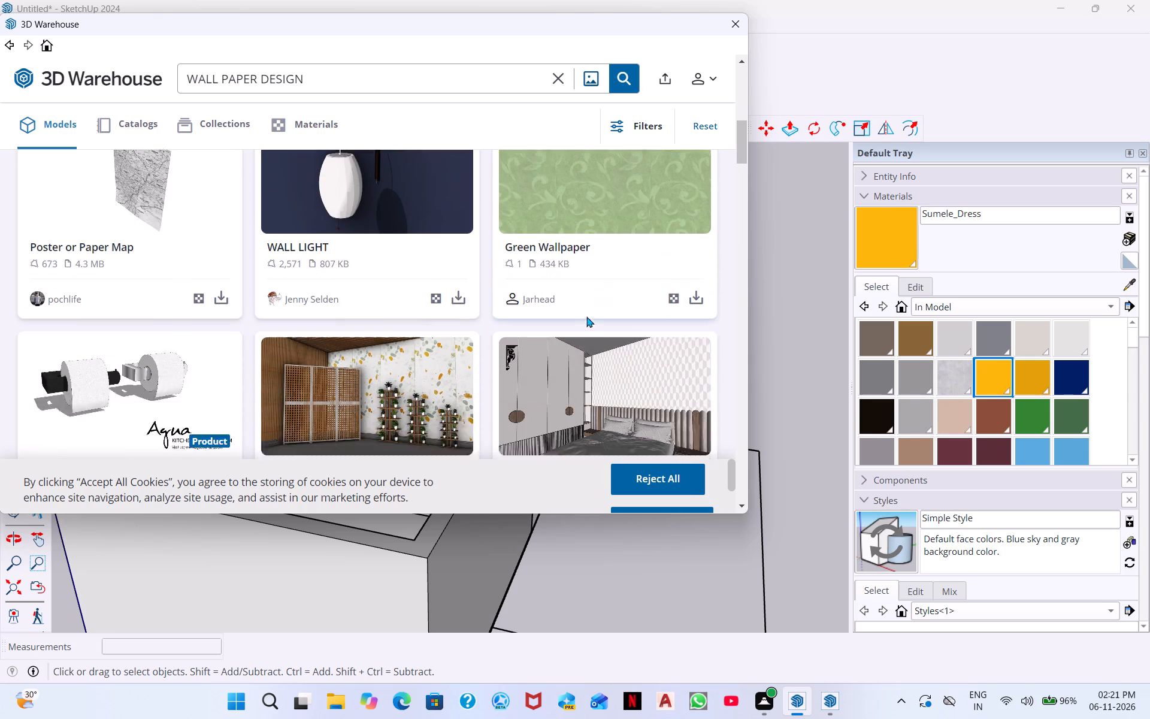
{"action": "scroll", "coordinate": [408, 320], "scroll_direction": "down", "scroll_amount": 2}
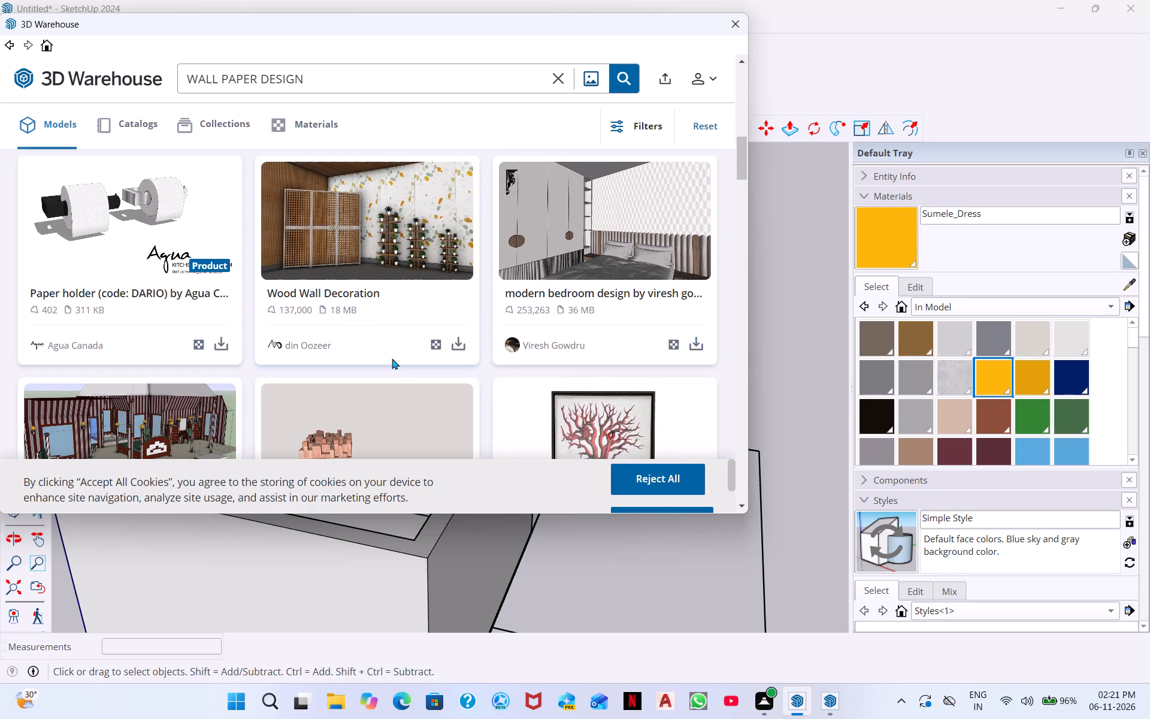
{"action": "scroll", "coordinate": [392, 359], "scroll_direction": "down", "scroll_amount": 3}
{"action": "scroll", "coordinate": [415, 313], "scroll_direction": "down", "scroll_amount": 3}
{"action": "scroll", "coordinate": [349, 321], "scroll_direction": "down", "scroll_amount": 1}
{"action": "scroll", "coordinate": [204, 283], "scroll_direction": "down", "scroll_amount": 2}
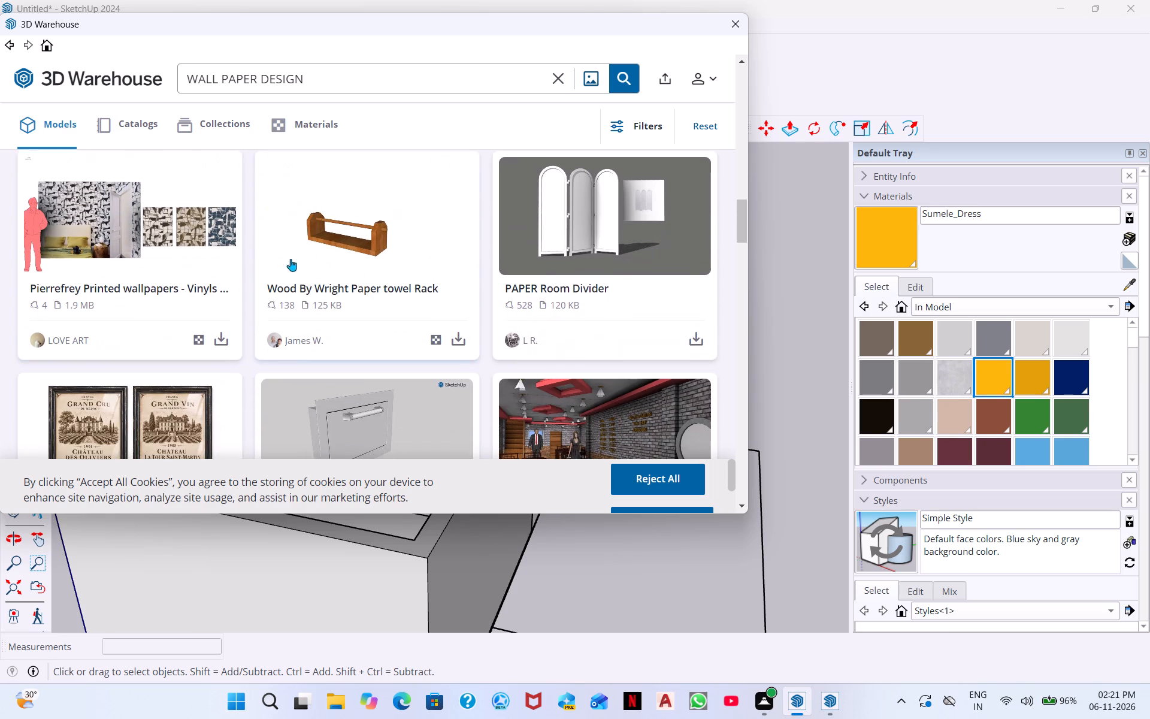
{"action": "scroll", "coordinate": [525, 248], "scroll_direction": "down", "scroll_amount": 6}
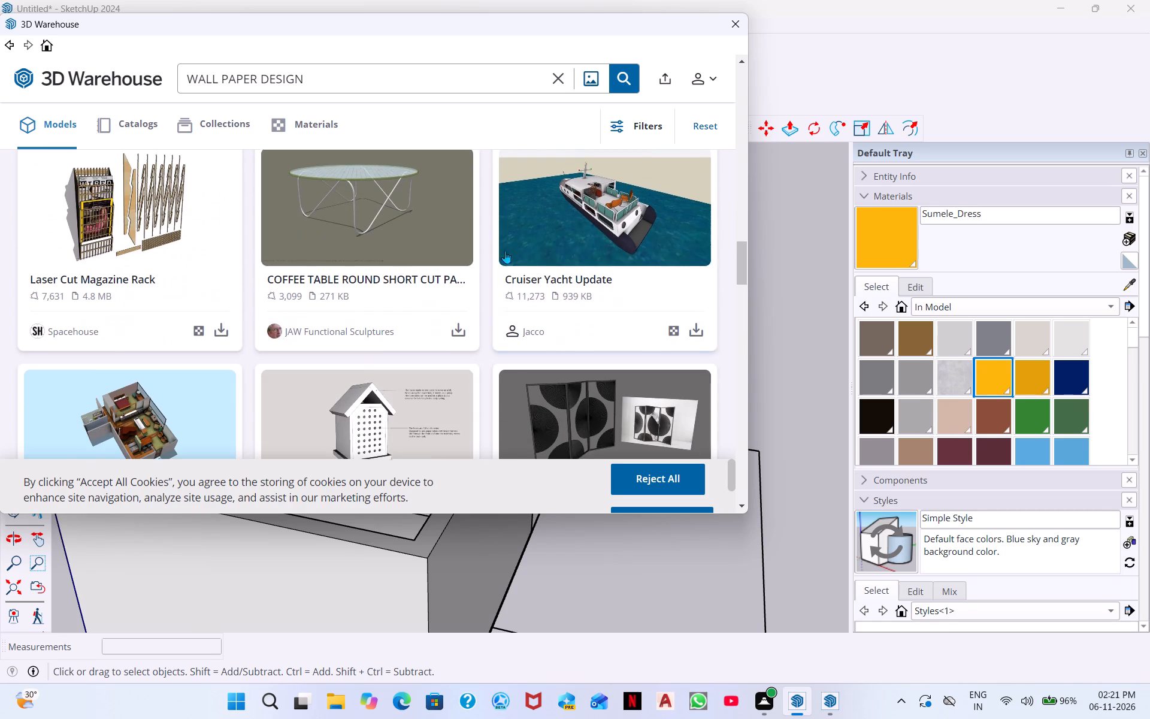
{"action": "scroll", "coordinate": [159, 295], "scroll_direction": "down", "scroll_amount": 2}
{"action": "scroll", "coordinate": [426, 271], "scroll_direction": "down", "scroll_amount": 6}
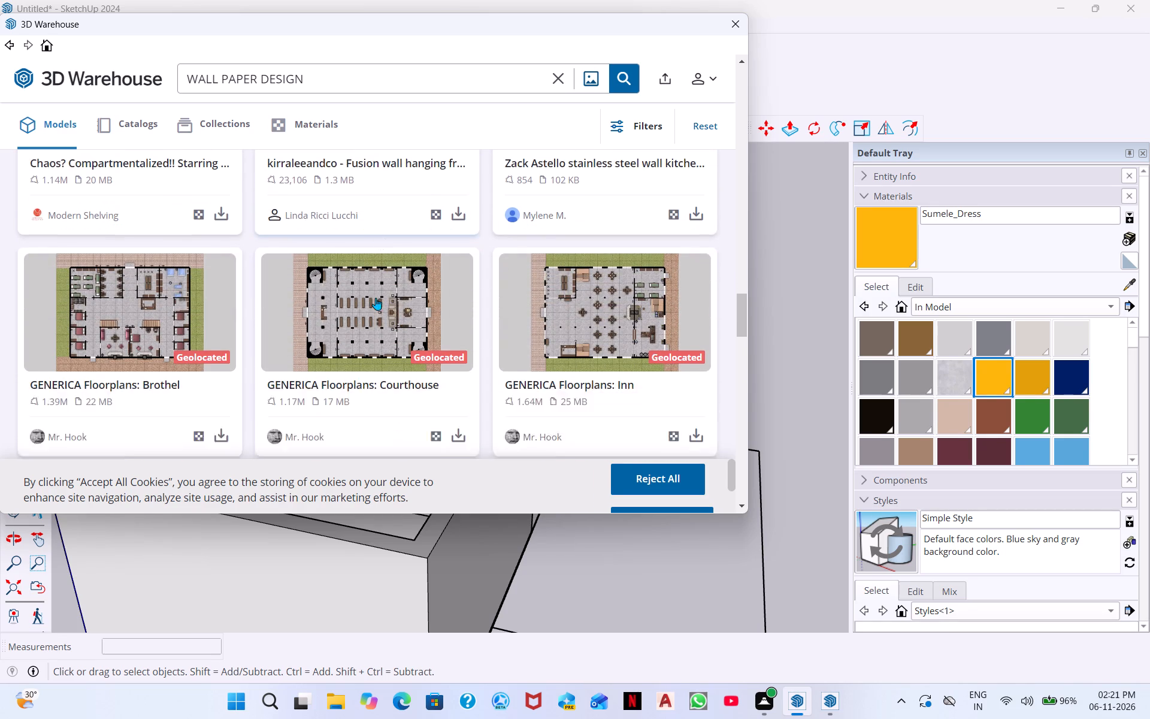
{"action": "scroll", "coordinate": [327, 289], "scroll_direction": "down", "scroll_amount": 11}
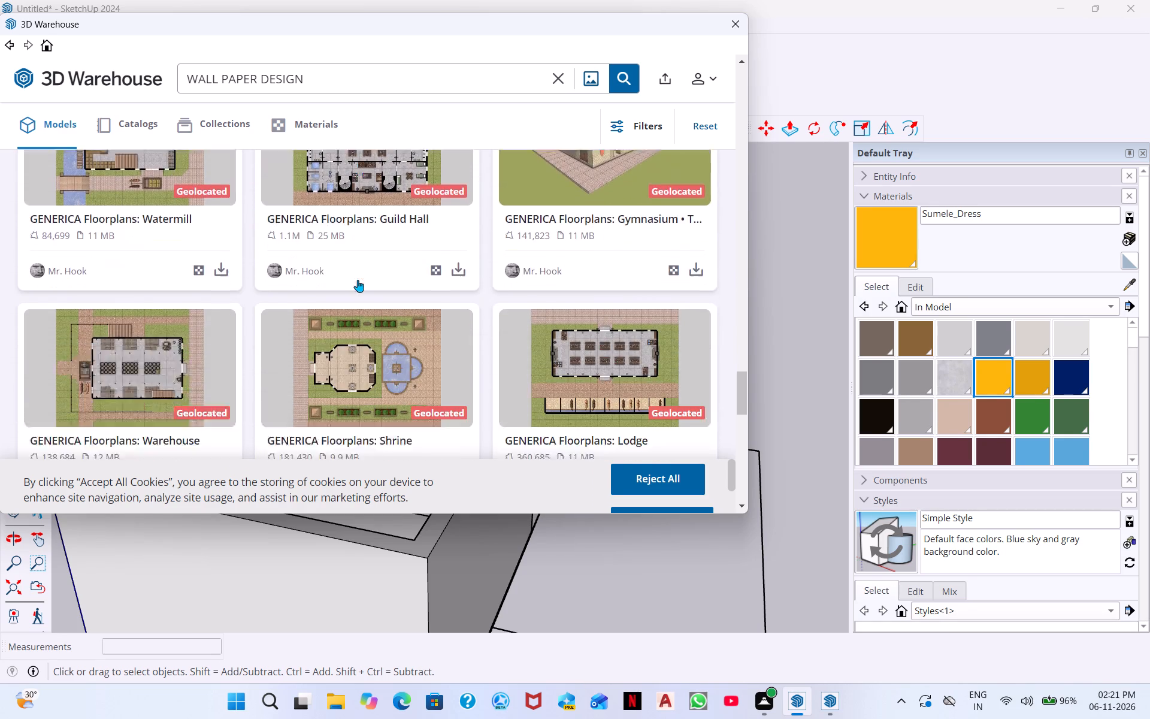
{"action": "scroll", "coordinate": [358, 280], "scroll_direction": "down", "scroll_amount": 19}
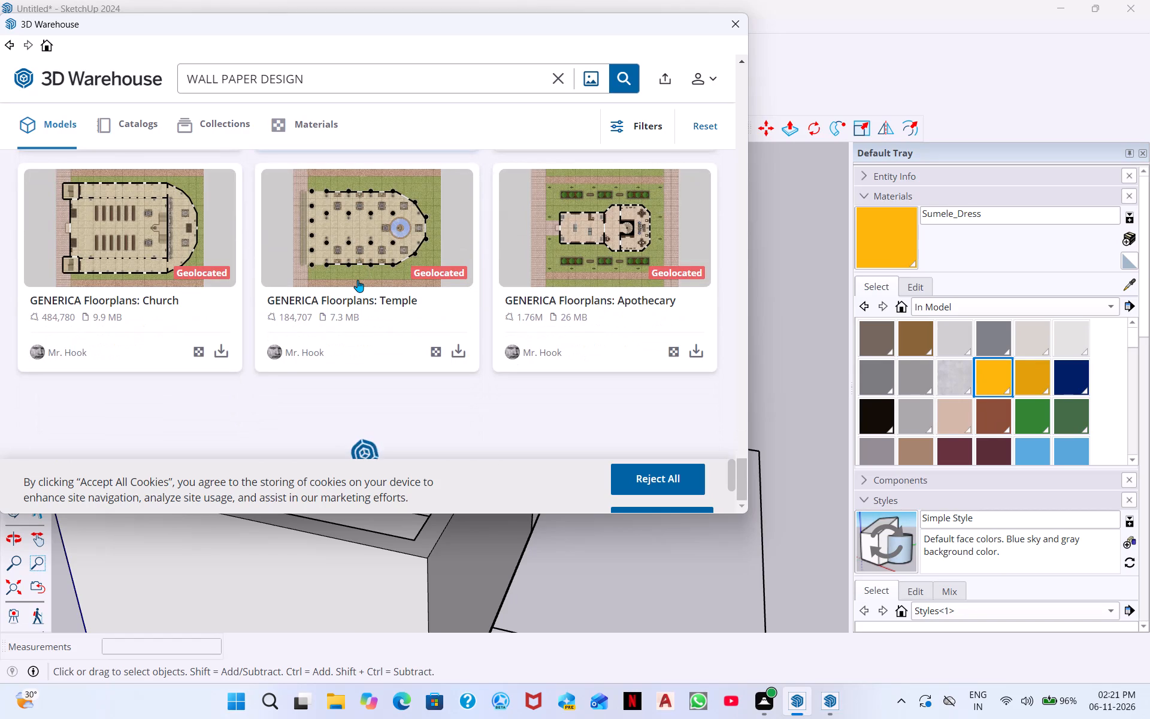
{"action": "scroll", "coordinate": [358, 280], "scroll_direction": "up", "scroll_amount": 1}
{"action": "scroll", "coordinate": [358, 280], "scroll_direction": "down", "scroll_amount": 8}
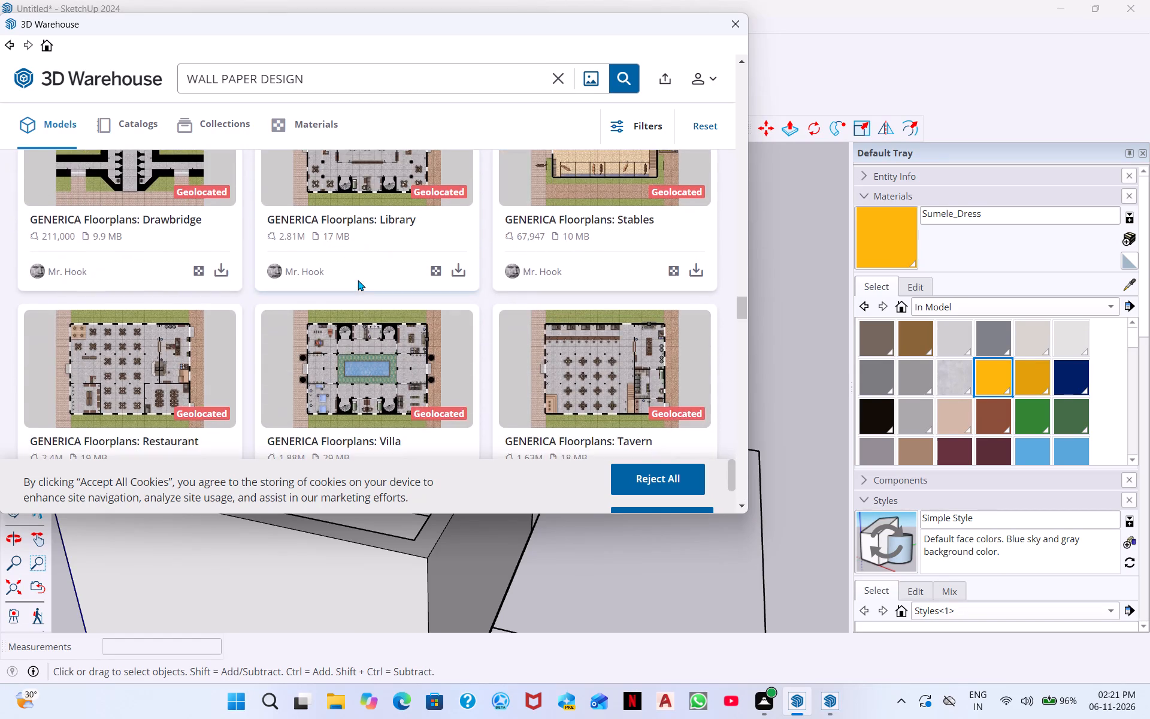
{"action": "scroll", "coordinate": [358, 280], "scroll_direction": "down", "scroll_amount": 3}
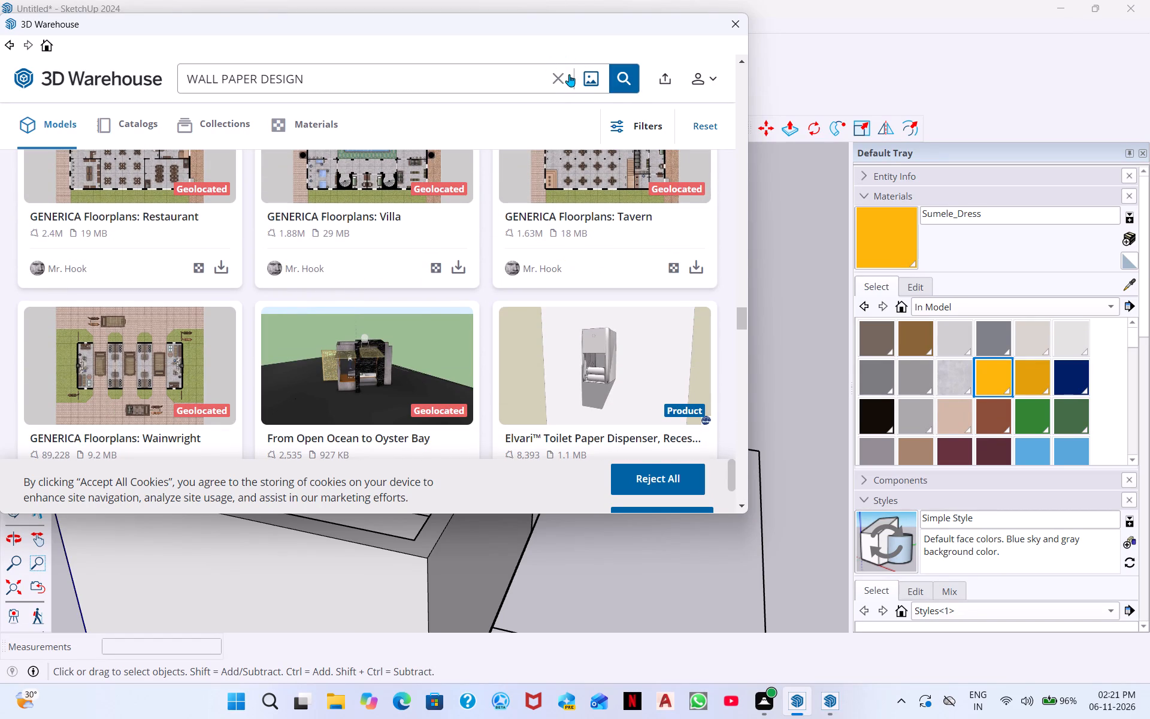
Replace the search term and search the 3D Warehouse models for WALL DESIGN.
{"action": "left_click", "coordinate": [556, 79]}
{"action": "left_click", "coordinate": [211, 78]}
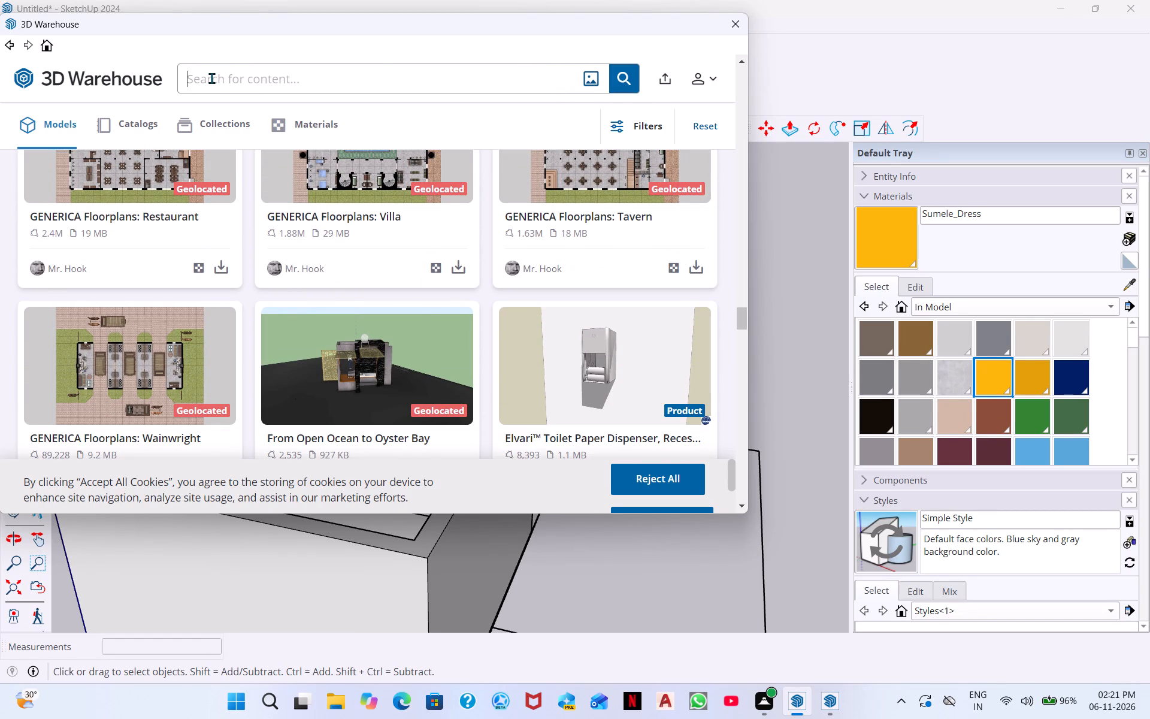
{"action": "type", "text": "WALL"}
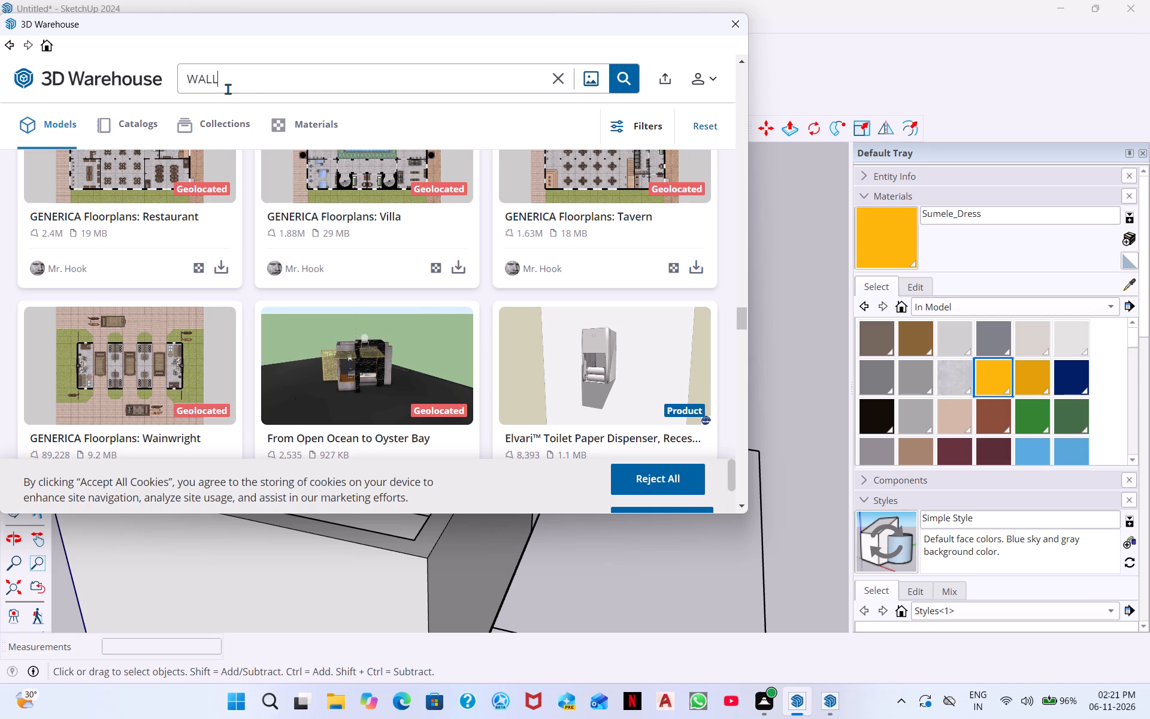
{"action": "key", "text": "space"}
{"action": "type", "text": "DES"}
{"action": "type", "text": "IGN"}
{"action": "key", "text": "space"}
{"action": "key", "text": "Return"}
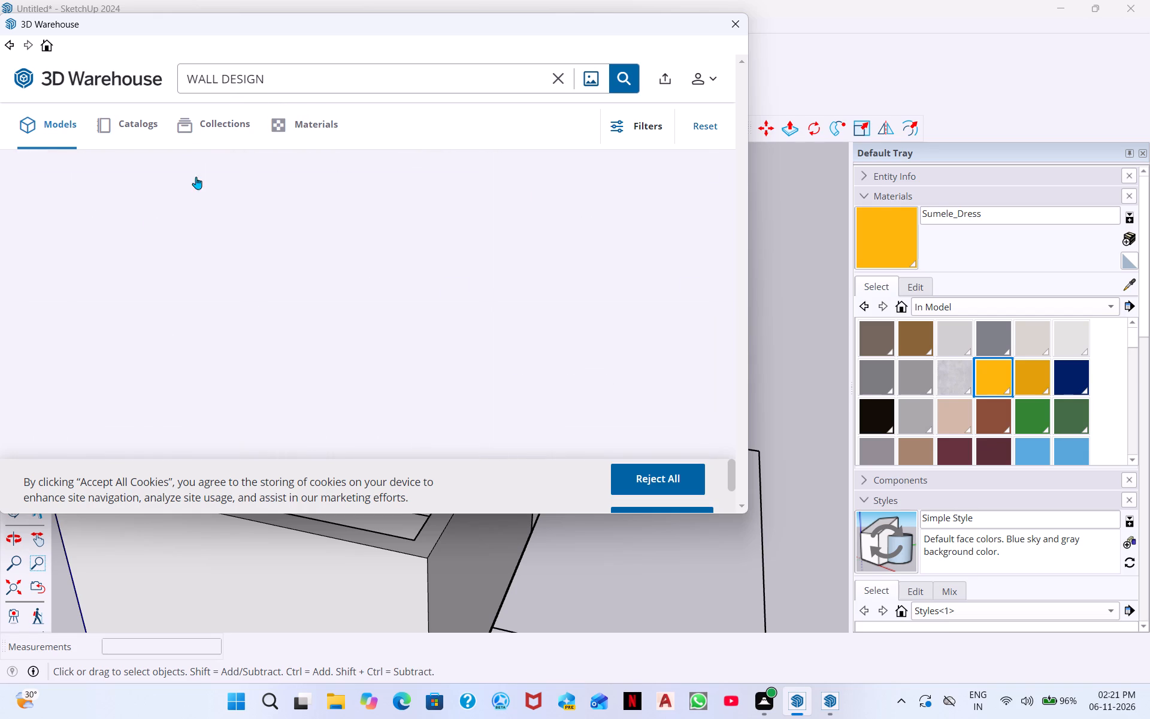
Browse the WALL DESIGN model results for decorative panels suited to the house's wall.
{"action": "scroll", "coordinate": [357, 265], "scroll_direction": "down", "scroll_amount": 2}
{"action": "scroll", "coordinate": [383, 343], "scroll_direction": "down", "scroll_amount": 2}
{"action": "scroll", "coordinate": [180, 296], "scroll_direction": "down", "scroll_amount": 2}
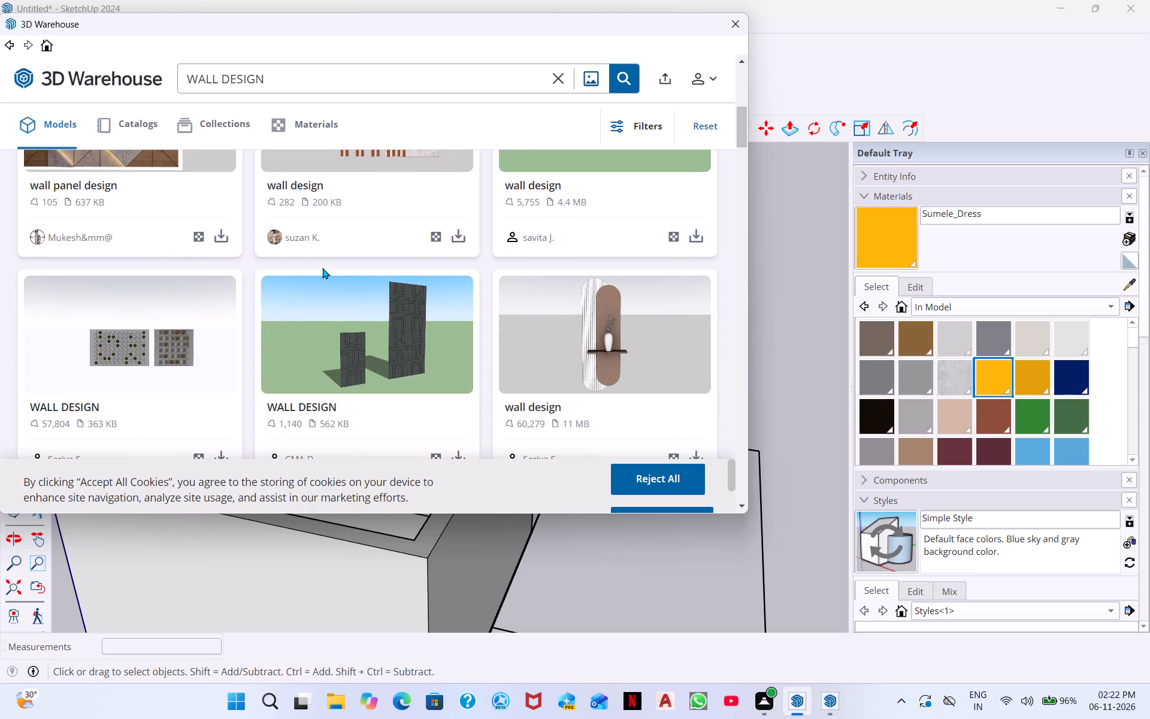
{"action": "scroll", "coordinate": [285, 367], "scroll_direction": "down", "scroll_amount": 3}
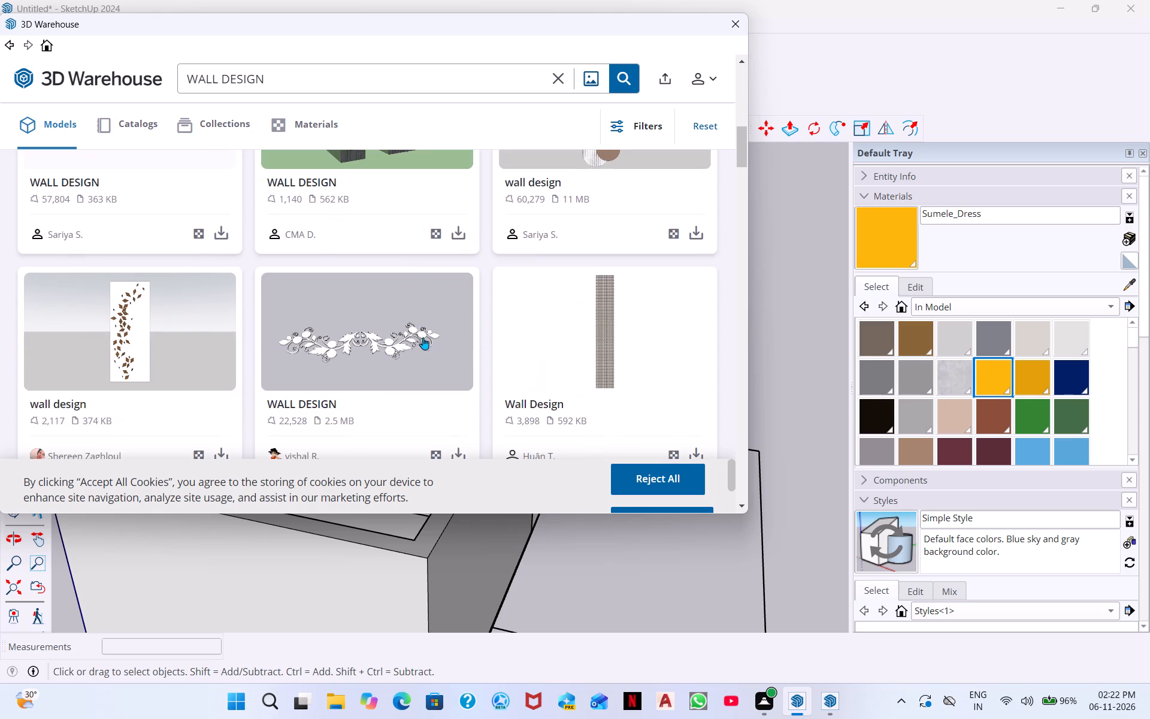
{"action": "scroll", "coordinate": [421, 336], "scroll_direction": "down", "scroll_amount": 1}
{"action": "scroll", "coordinate": [317, 366], "scroll_direction": "down", "scroll_amount": 3}
{"action": "scroll", "coordinate": [368, 325], "scroll_direction": "down", "scroll_amount": 1}
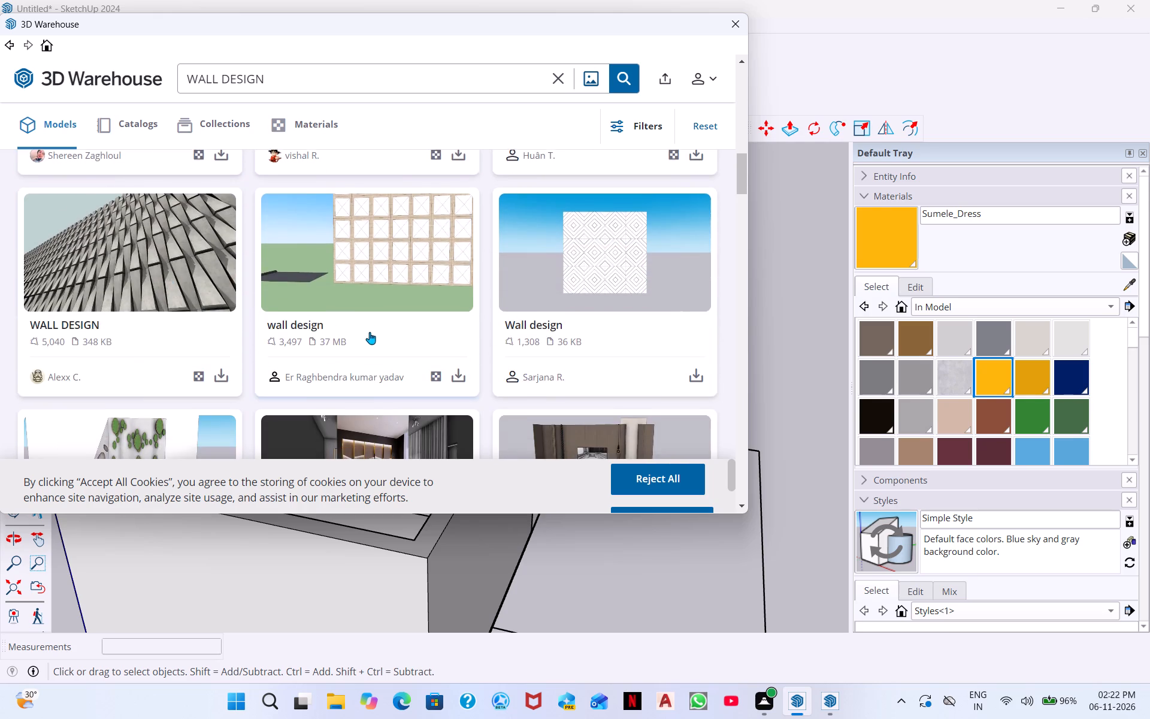
{"action": "scroll", "coordinate": [370, 332], "scroll_direction": "down", "scroll_amount": 1}
{"action": "scroll", "coordinate": [466, 290], "scroll_direction": "down", "scroll_amount": 2}
{"action": "scroll", "coordinate": [304, 307], "scroll_direction": "down", "scroll_amount": 2}
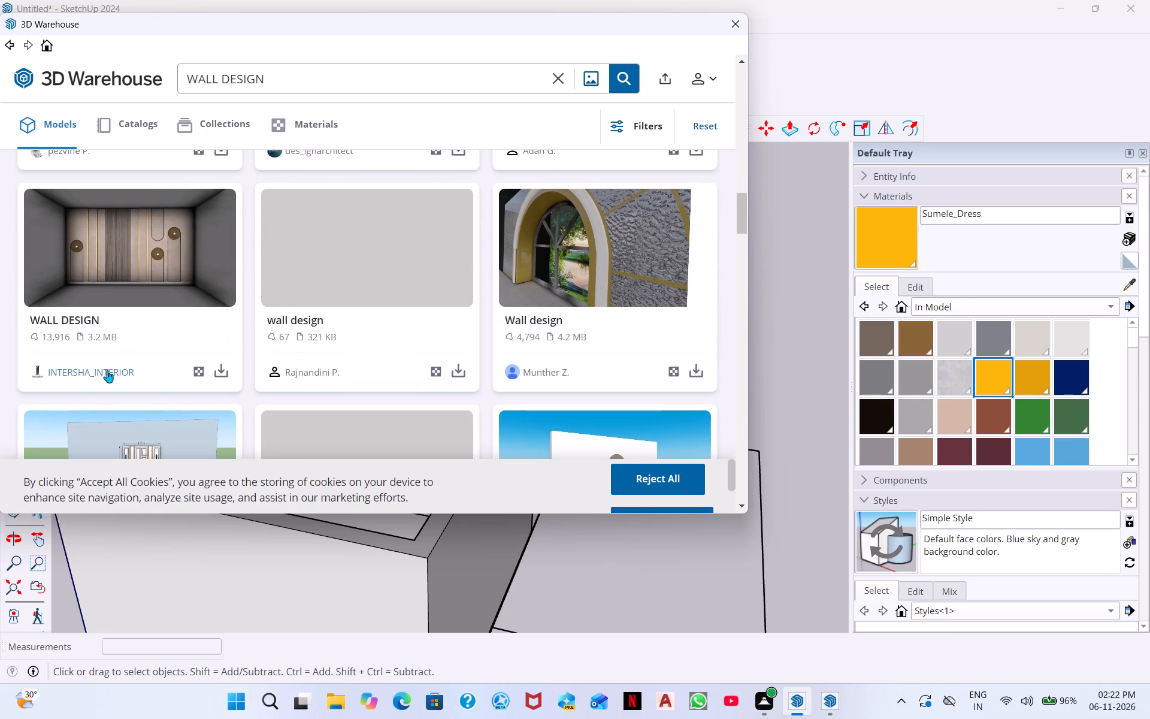
{"action": "scroll", "coordinate": [304, 324], "scroll_direction": "down", "scroll_amount": 1}
{"action": "scroll", "coordinate": [534, 337], "scroll_direction": "down", "scroll_amount": 3}
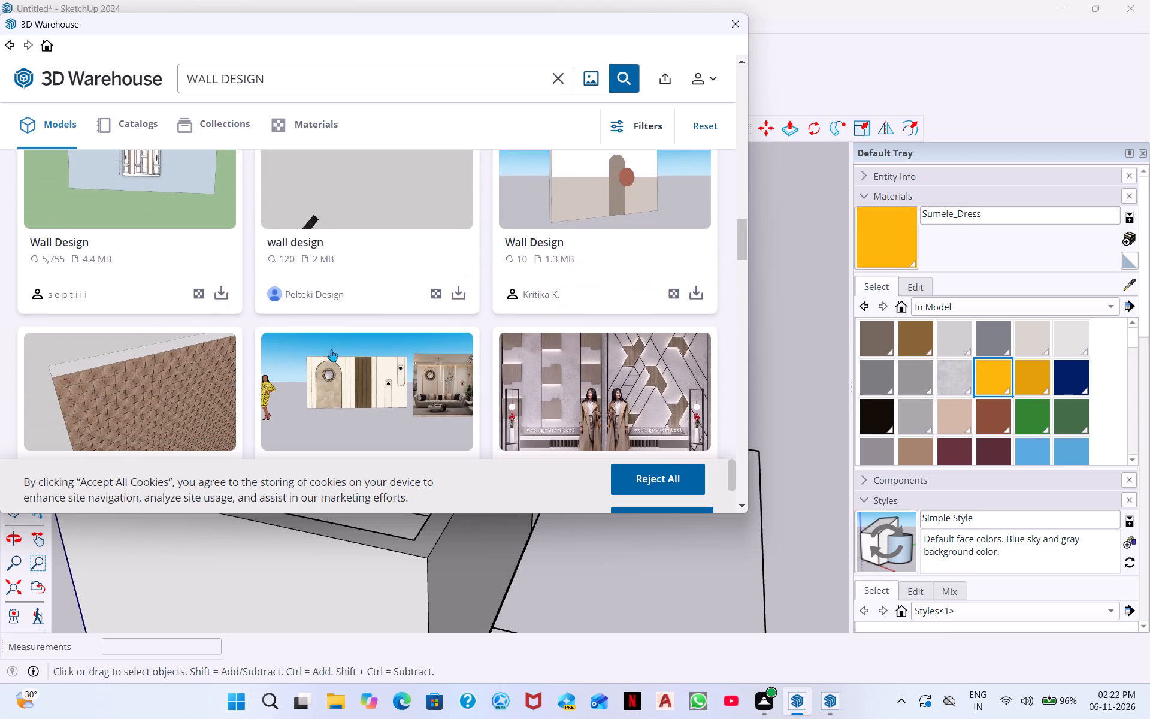
{"action": "scroll", "coordinate": [249, 348], "scroll_direction": "down", "scroll_amount": 2}
{"action": "scroll", "coordinate": [621, 276], "scroll_direction": "down", "scroll_amount": 1}
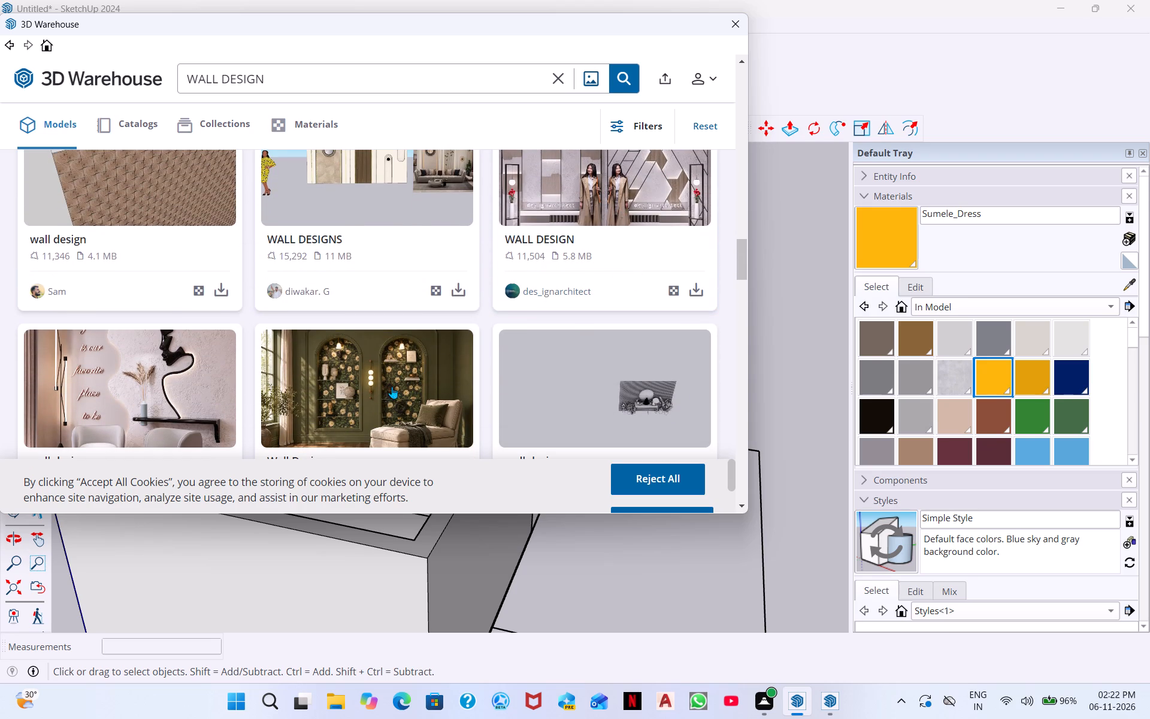
{"action": "scroll", "coordinate": [174, 400], "scroll_direction": "down", "scroll_amount": 3}
{"action": "scroll", "coordinate": [246, 361], "scroll_direction": "down", "scroll_amount": 2}
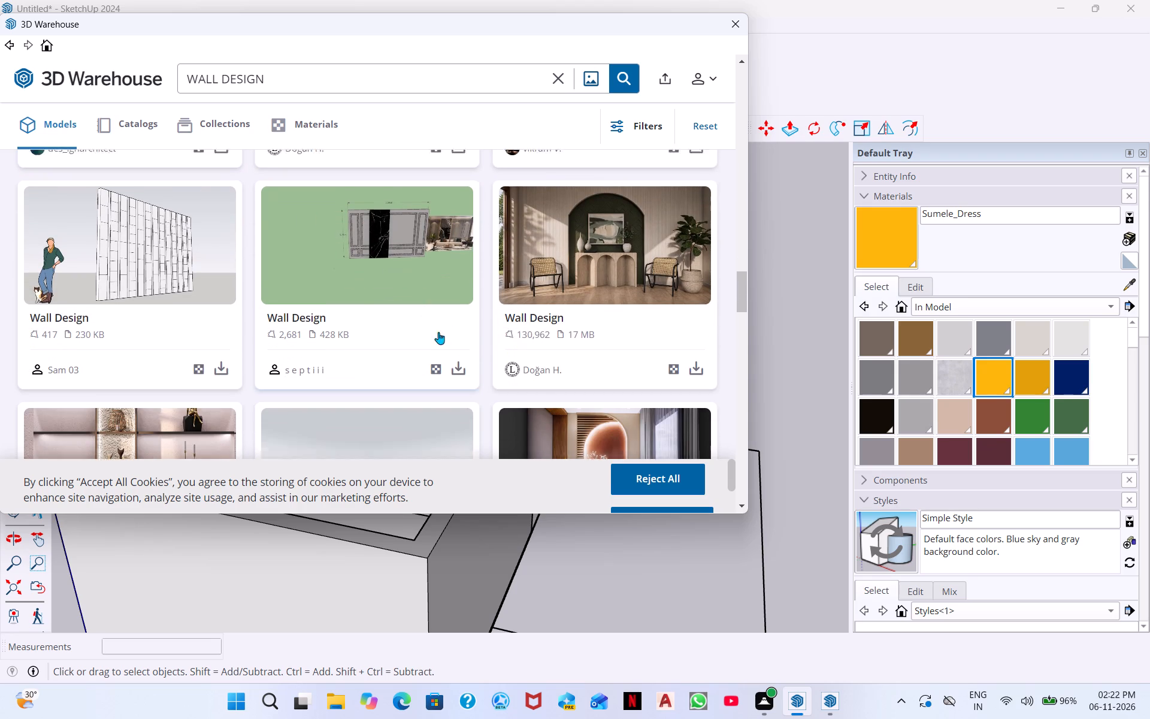
{"action": "scroll", "coordinate": [367, 330], "scroll_direction": "down", "scroll_amount": 6}
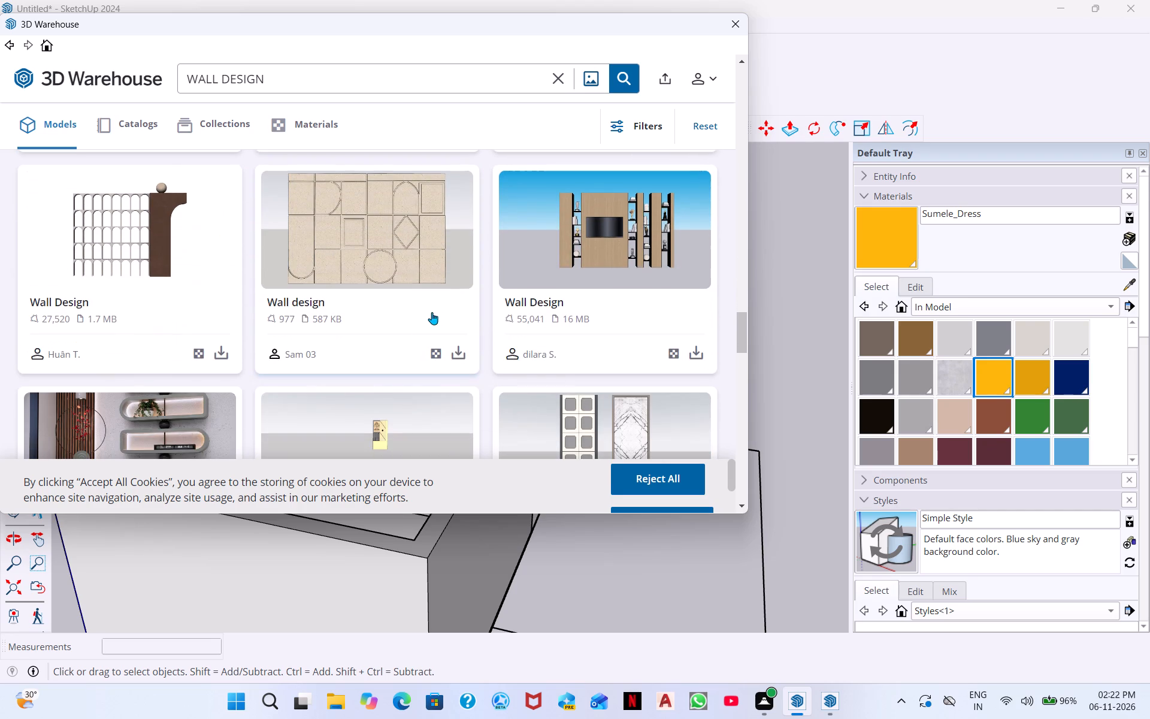
{"action": "scroll", "coordinate": [331, 331], "scroll_direction": "up", "scroll_amount": 1}
{"action": "scroll", "coordinate": [469, 336], "scroll_direction": "down", "scroll_amount": 3}
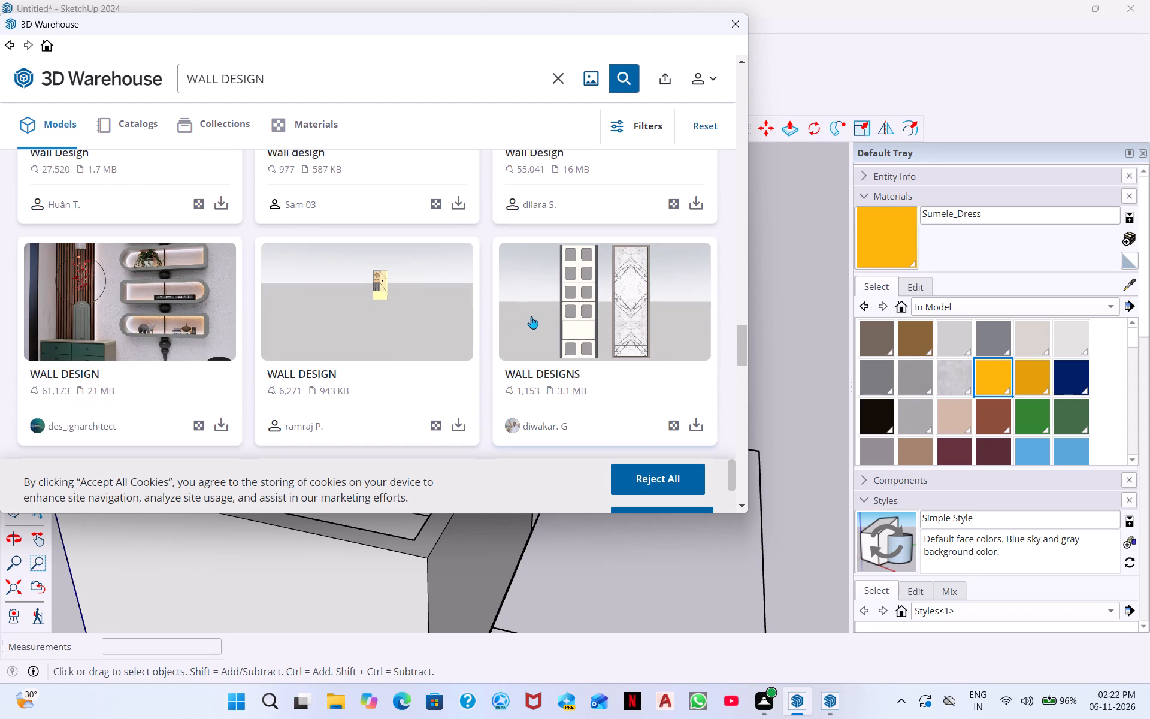
{"action": "scroll", "coordinate": [385, 313], "scroll_direction": "down", "scroll_amount": 3}
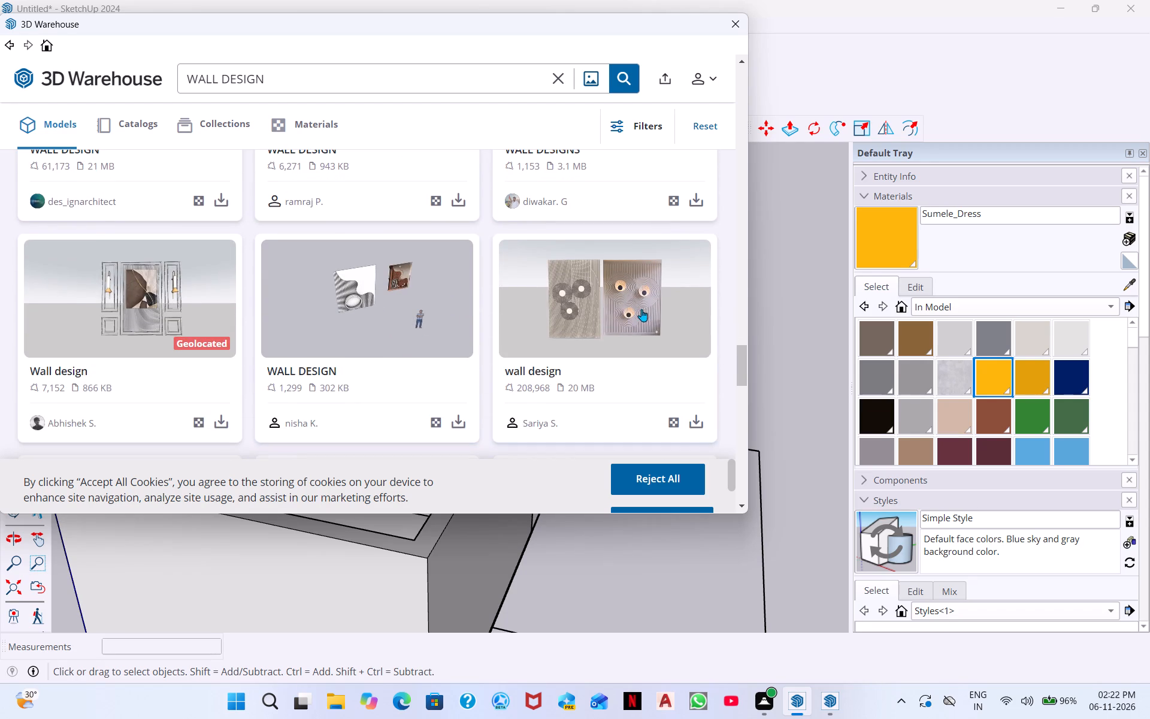
{"action": "scroll", "coordinate": [641, 309], "scroll_direction": "down", "scroll_amount": 2}
{"action": "scroll", "coordinate": [394, 330], "scroll_direction": "down", "scroll_amount": 2}
{"action": "scroll", "coordinate": [273, 292], "scroll_direction": "down", "scroll_amount": 5}
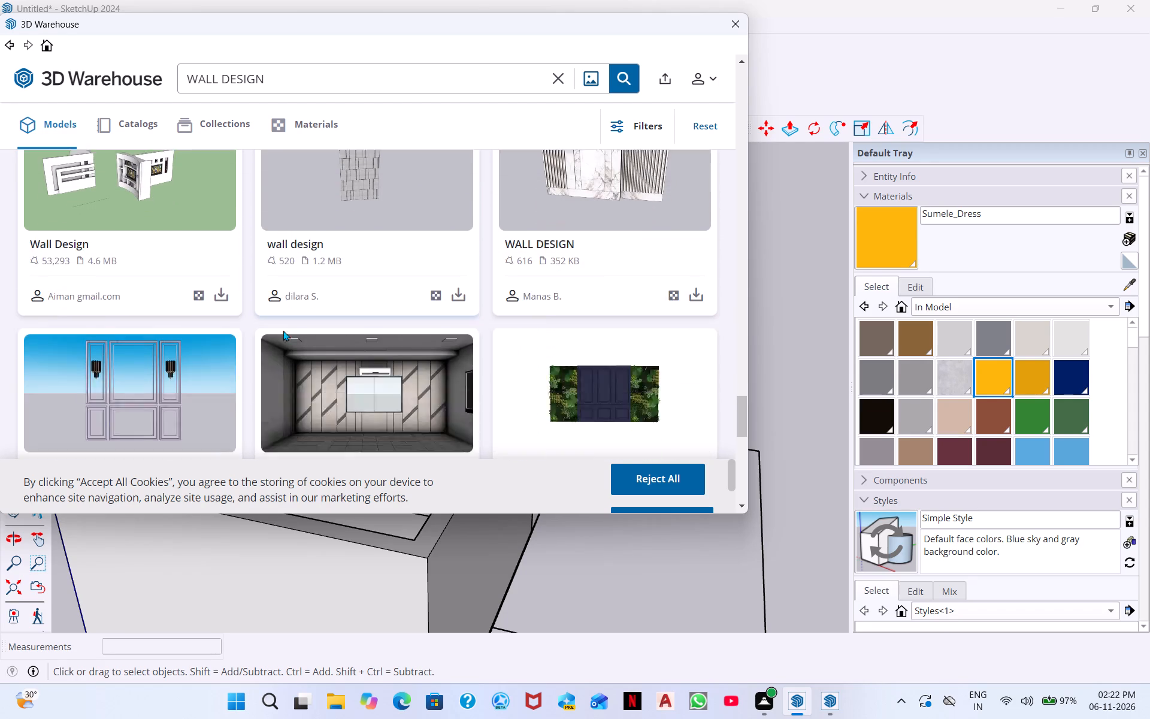
{"action": "scroll", "coordinate": [355, 313], "scroll_direction": "down", "scroll_amount": 2}
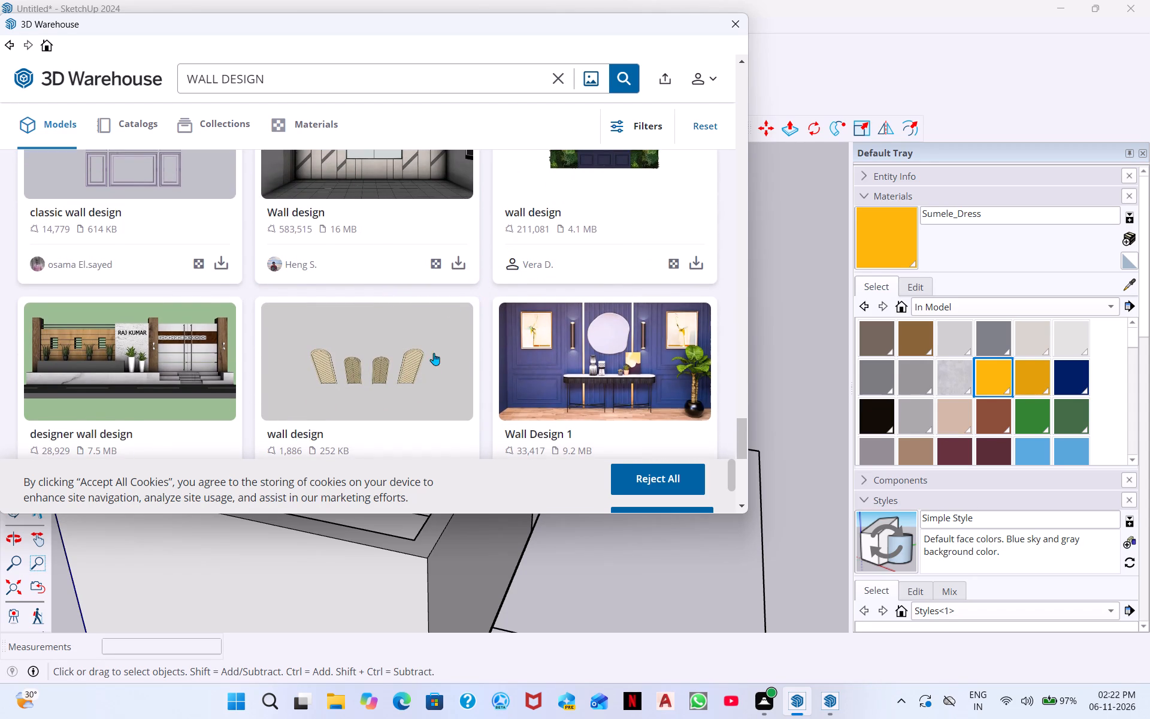
{"action": "scroll", "coordinate": [415, 373], "scroll_direction": "down", "scroll_amount": 2}
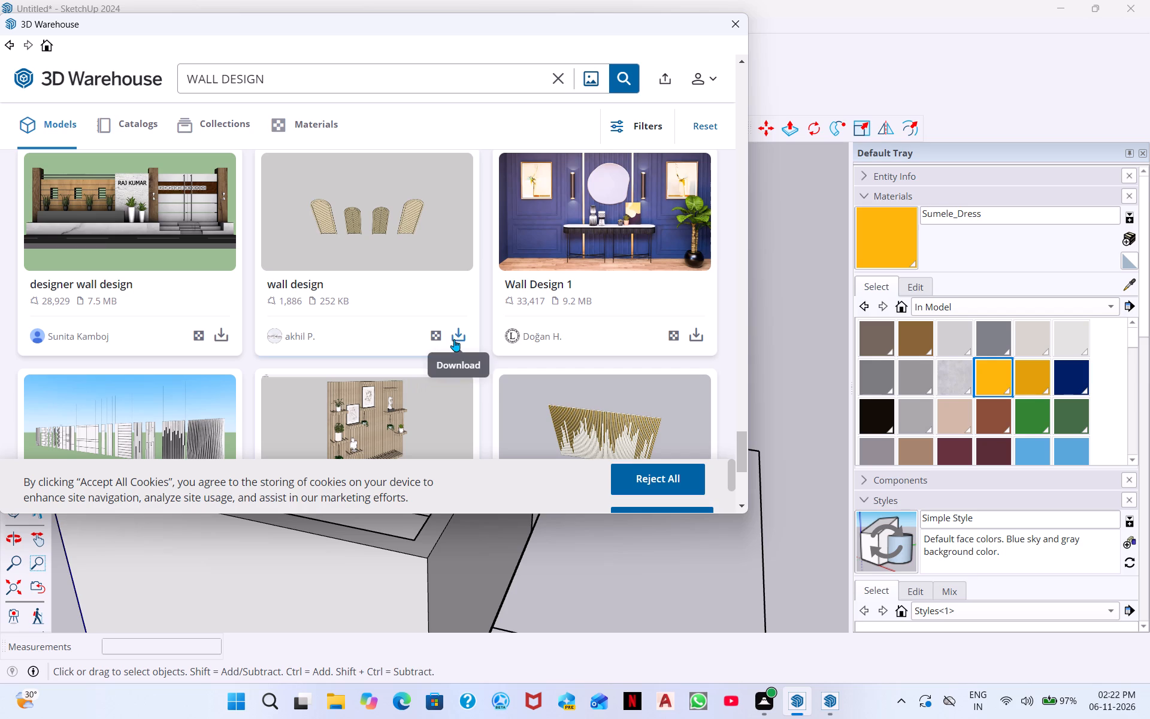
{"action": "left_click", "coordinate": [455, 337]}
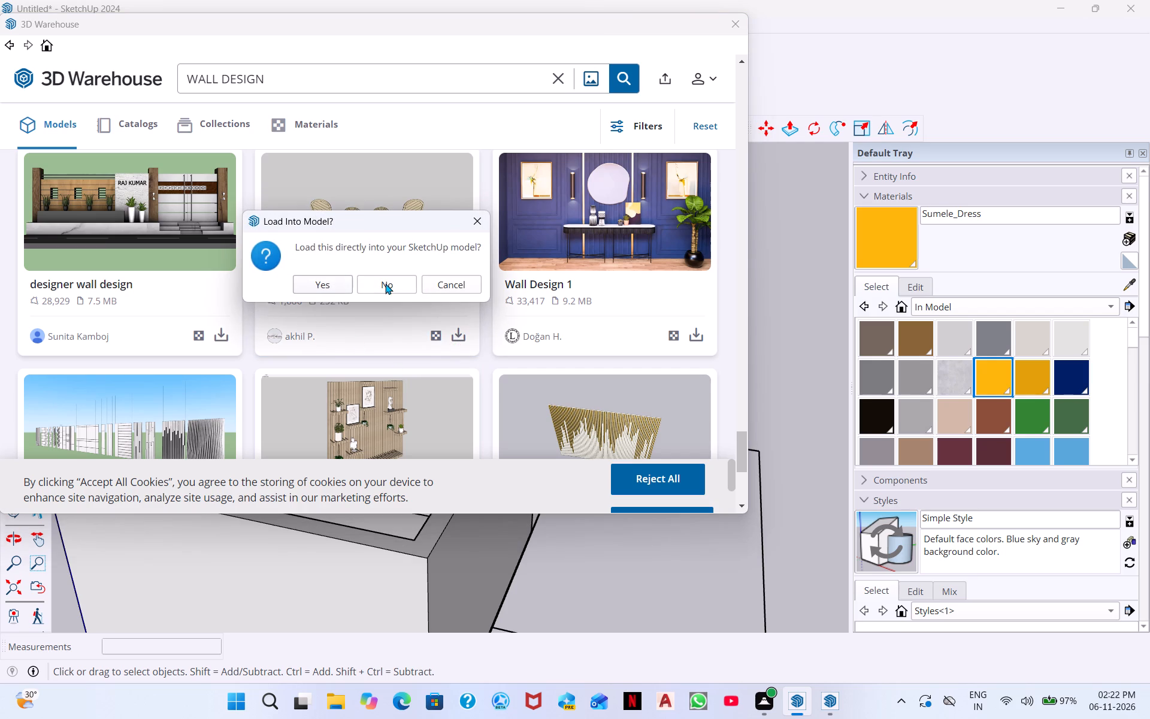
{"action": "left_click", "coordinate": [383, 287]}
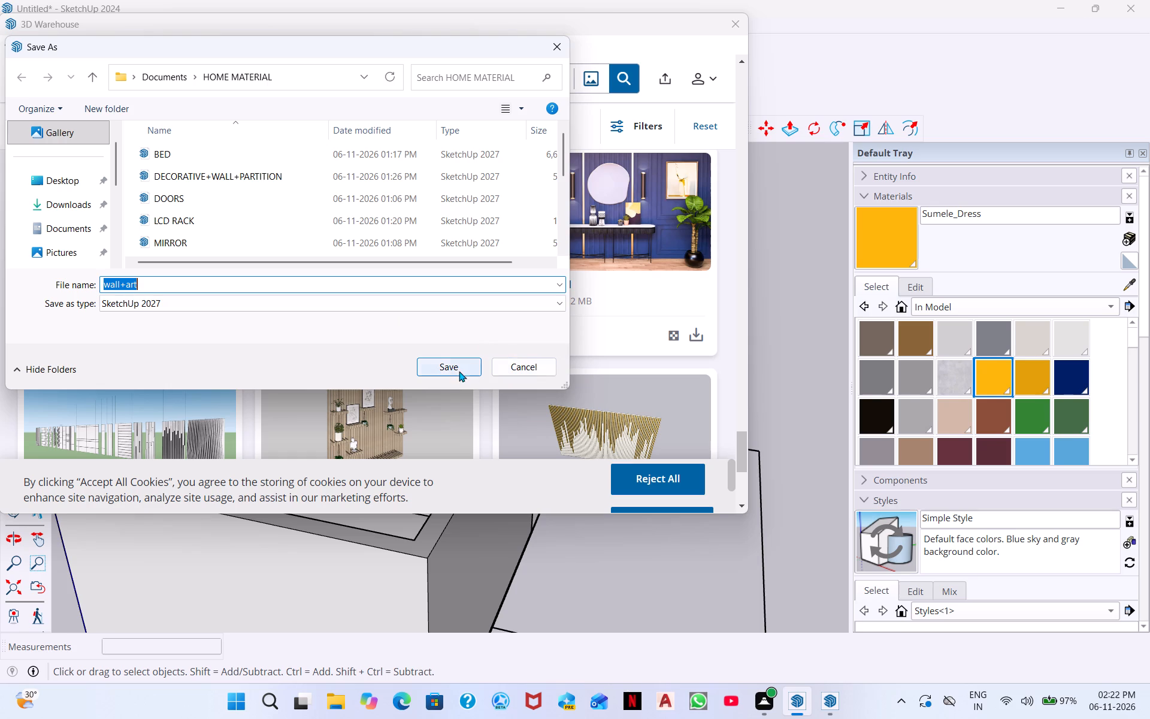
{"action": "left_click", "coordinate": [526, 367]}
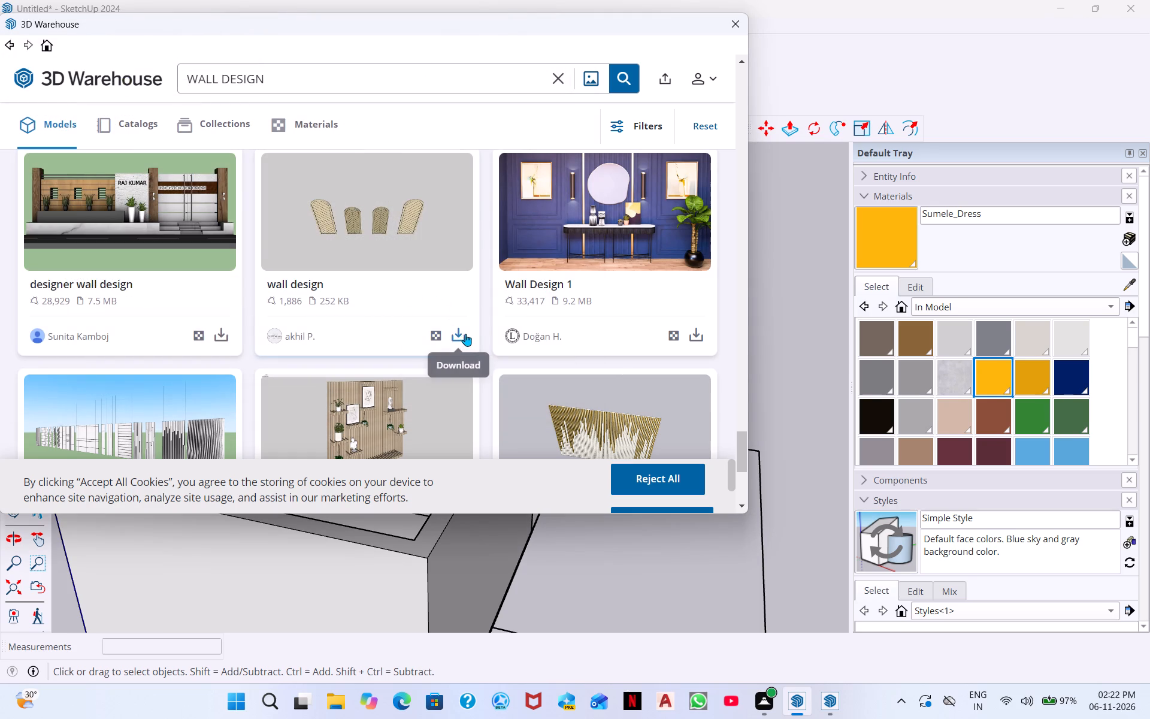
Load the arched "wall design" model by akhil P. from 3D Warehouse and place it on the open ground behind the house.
{"action": "left_click", "coordinate": [465, 334]}
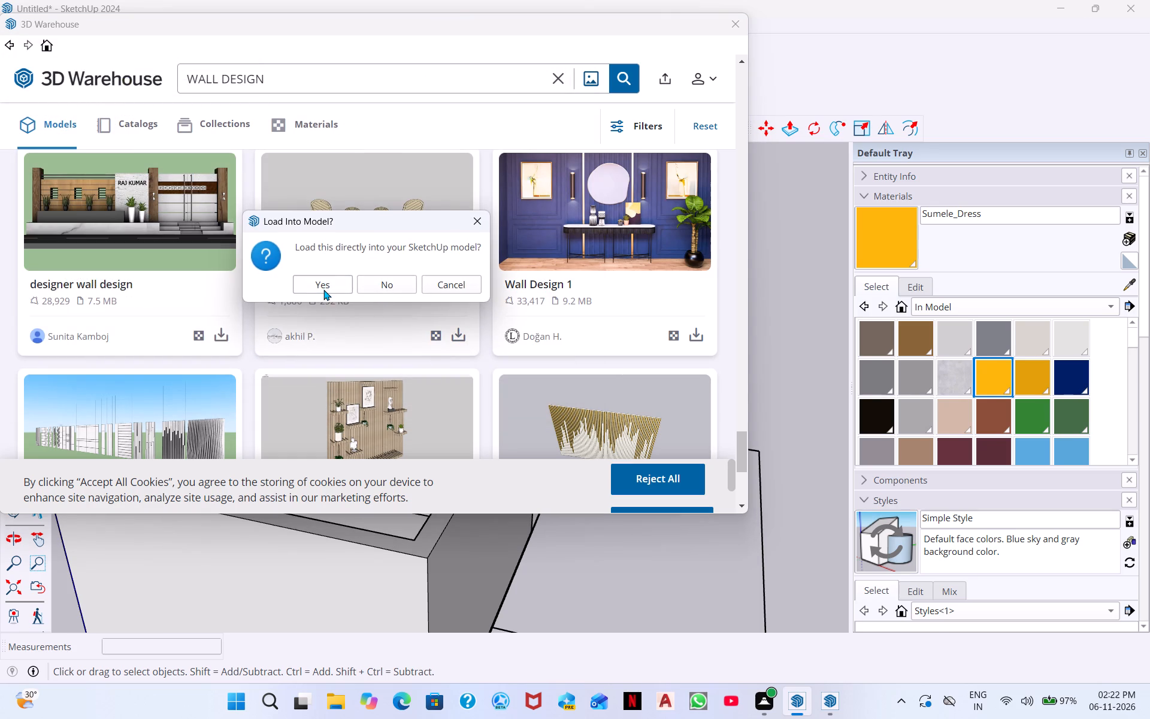
{"action": "left_click", "coordinate": [323, 289]}
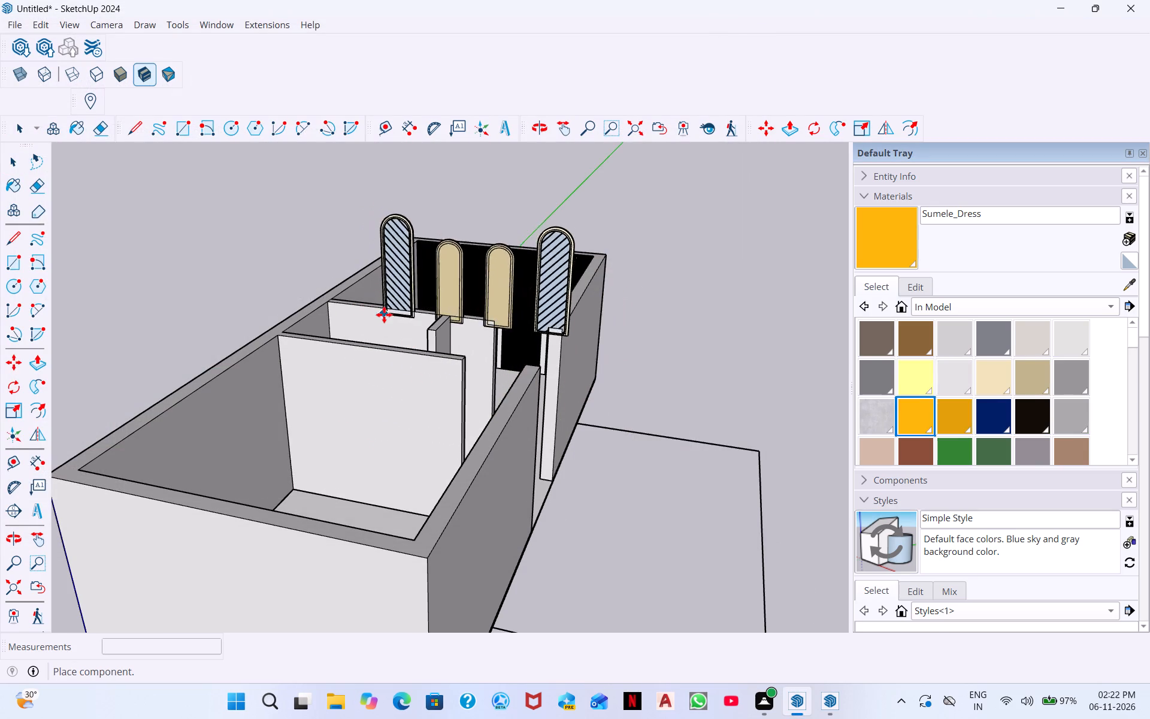
{"action": "scroll", "coordinate": [384, 315], "scroll_direction": "up", "scroll_amount": 3}
{"action": "middle_click_drag", "start_coordinate": [344, 403], "coordinate": [0, 390]}
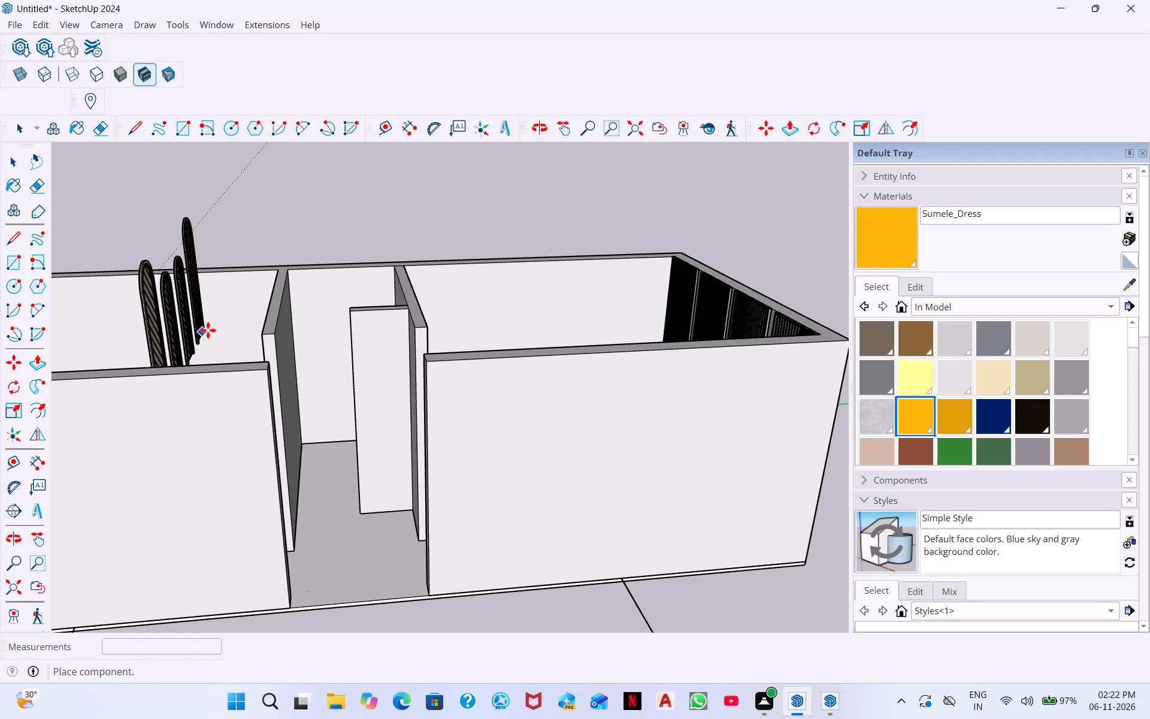
{"action": "left_click", "coordinate": [417, 218]}
Examine the placed arched wall art and its lower corner up close, with the whole component selected.
{"action": "scroll", "coordinate": [465, 231], "scroll_direction": "up", "scroll_amount": 9}
{"action": "scroll", "coordinate": [367, 266], "scroll_direction": "up", "scroll_amount": 3}
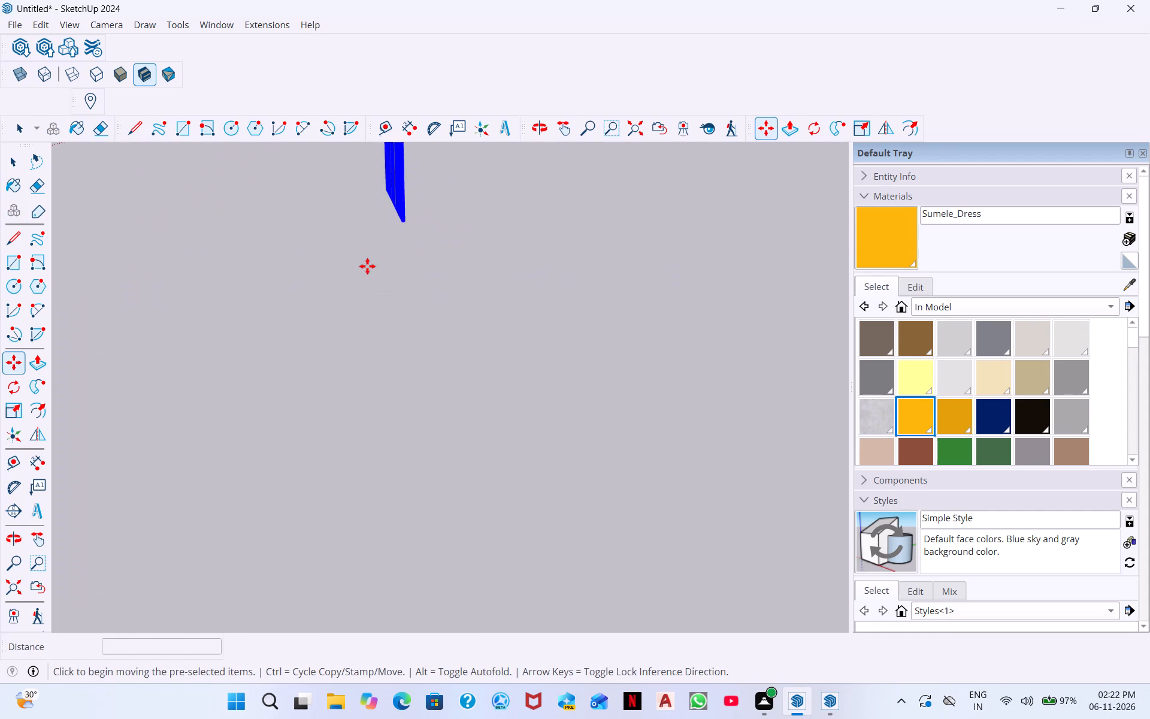
{"action": "middle_click_drag", "start_coordinate": [384, 295], "coordinate": [632, 226]}
{"action": "scroll", "coordinate": [402, 264], "scroll_direction": "up", "scroll_amount": 6}
{"action": "scroll", "coordinate": [420, 251], "scroll_direction": "down", "scroll_amount": 3}
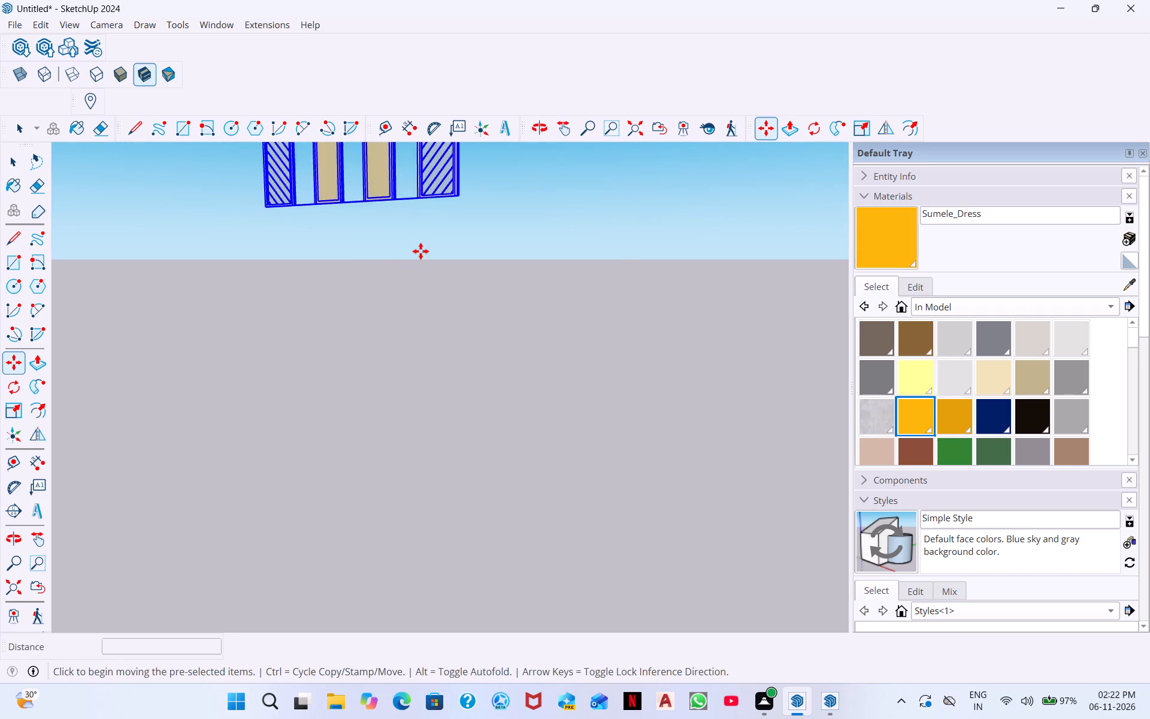
{"action": "scroll", "coordinate": [420, 251], "scroll_direction": "down", "scroll_amount": 9}
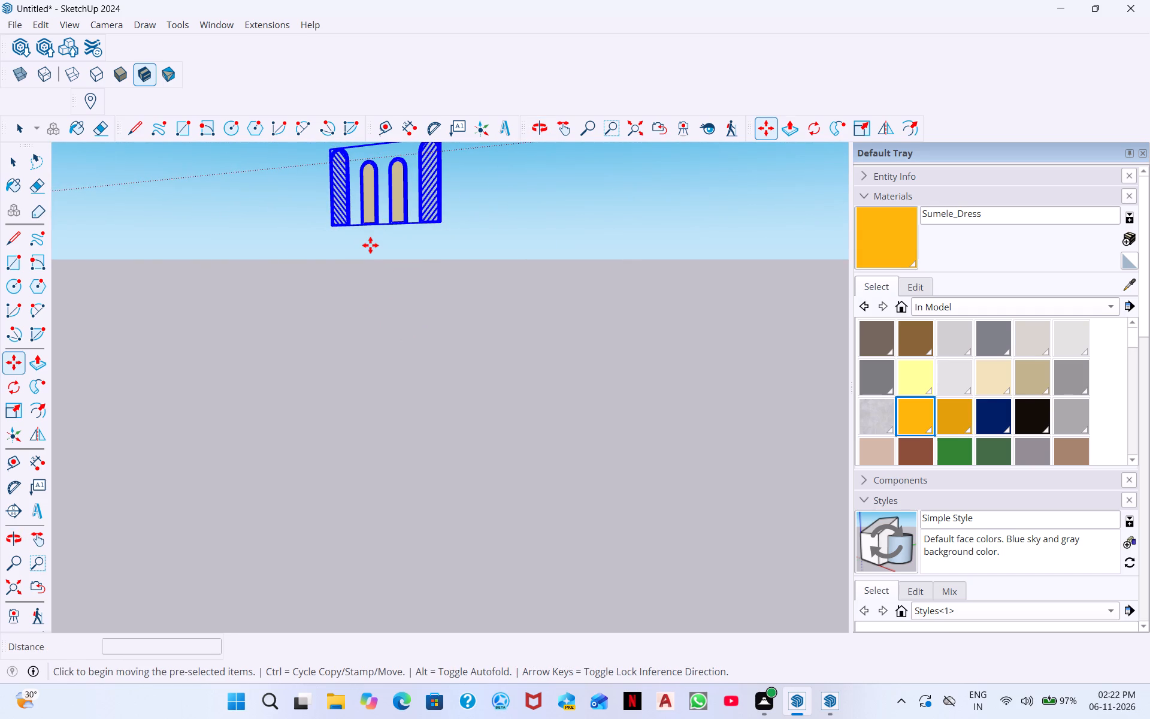
{"action": "key", "text": "space"}
{"action": "scroll", "coordinate": [431, 225], "scroll_direction": "up", "scroll_amount": 4}
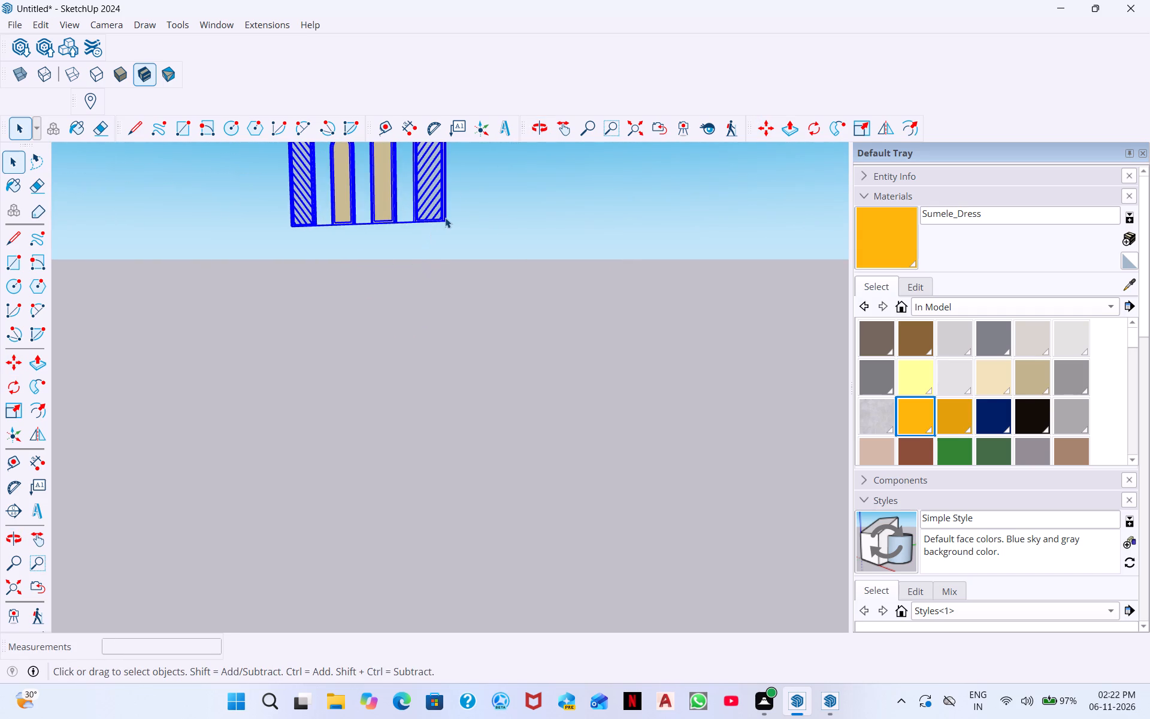
{"action": "middle_click", "coordinate": [445, 217]}
{"action": "scroll", "coordinate": [446, 217], "scroll_direction": "up", "scroll_amount": 1}
{"action": "left_click_drag", "start_coordinate": [440, 220], "coordinate": [468, 220]}
{"action": "scroll", "coordinate": [441, 225], "scroll_direction": "down", "scroll_amount": 2}
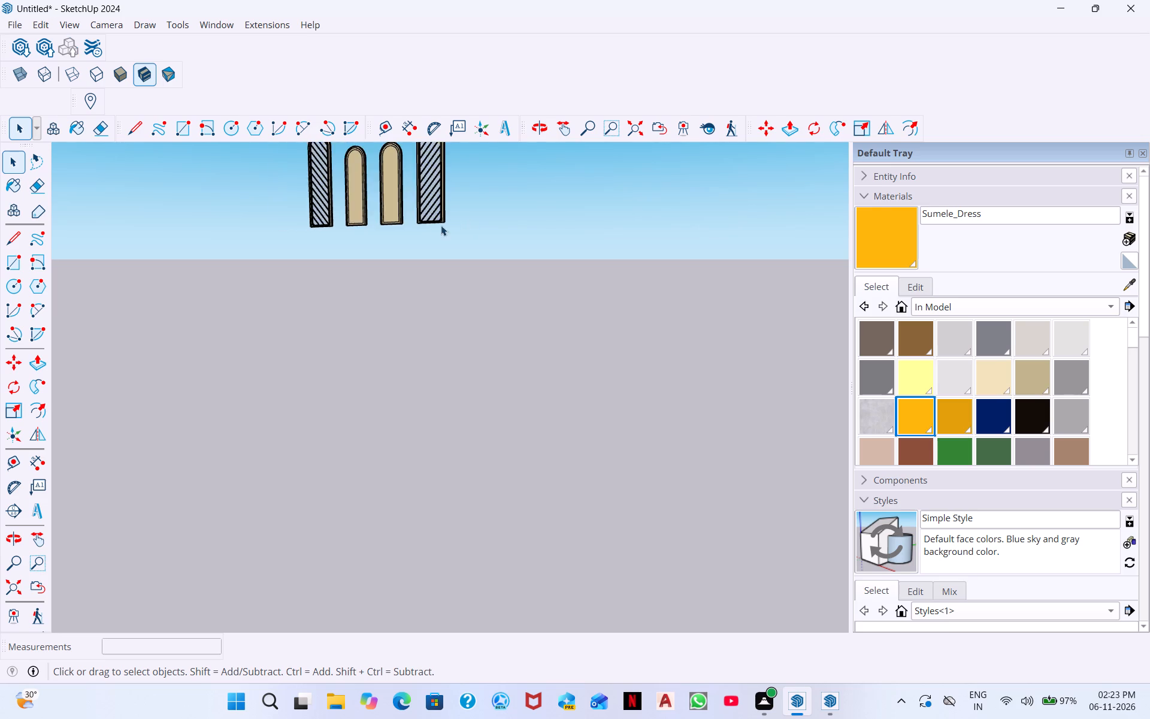
{"action": "scroll", "coordinate": [441, 225], "scroll_direction": "down", "scroll_amount": 5}
{"action": "left_click", "coordinate": [426, 223]}
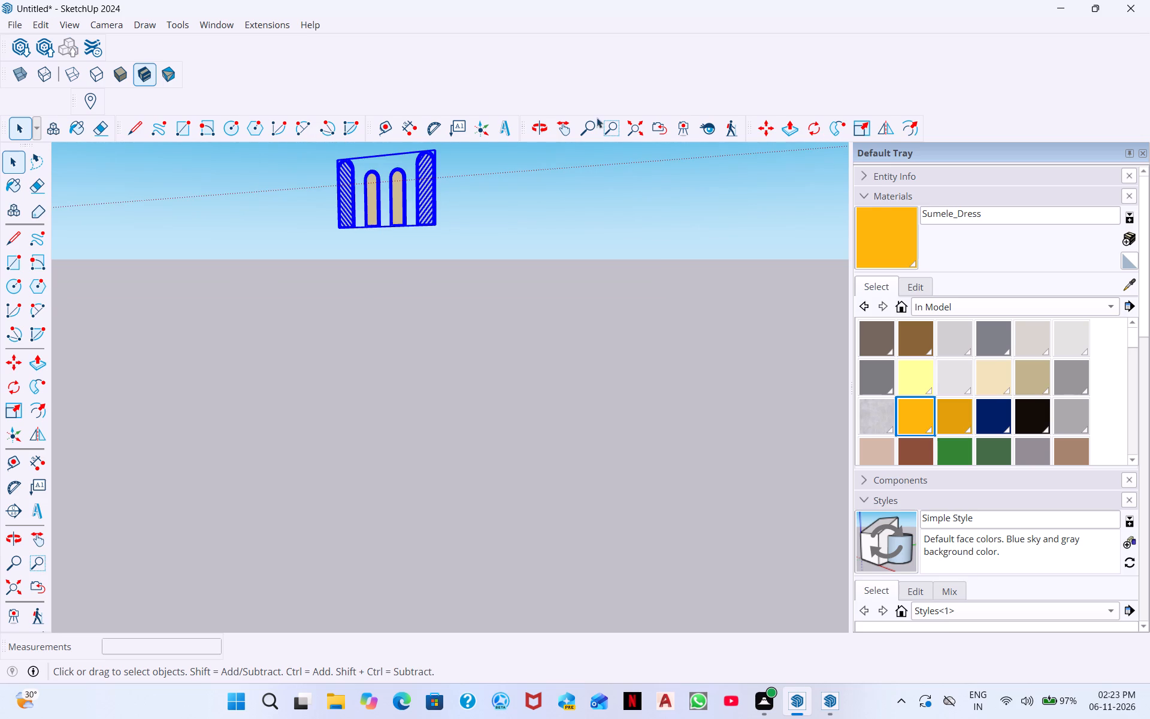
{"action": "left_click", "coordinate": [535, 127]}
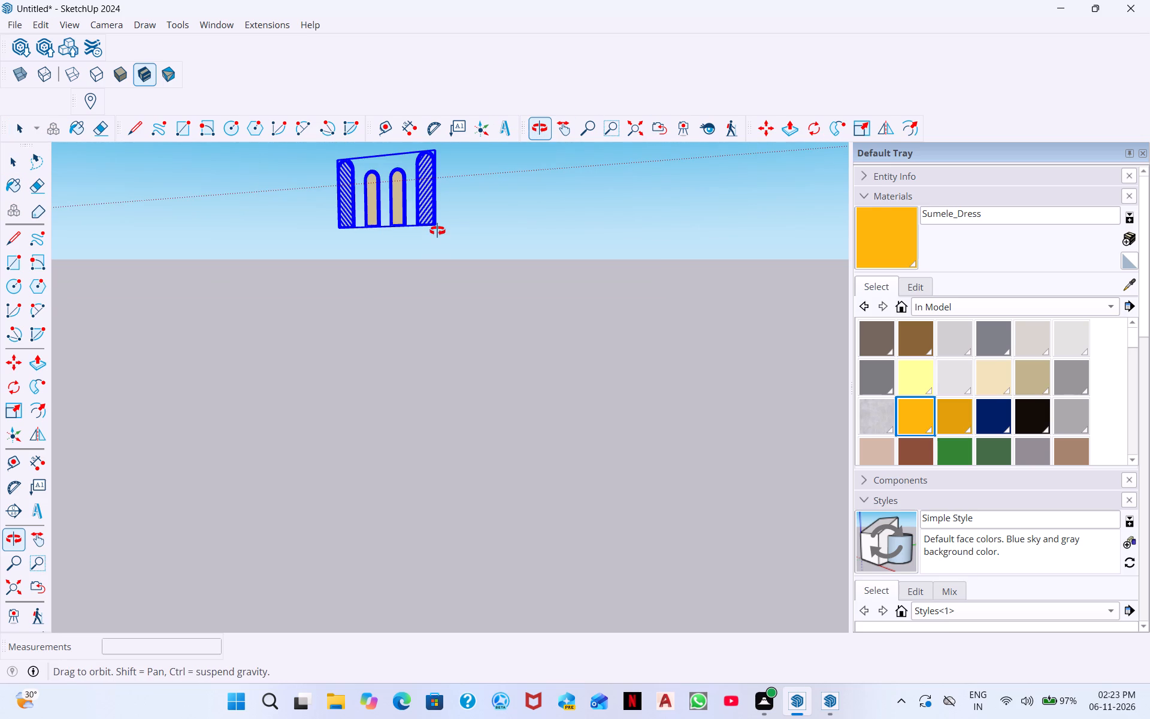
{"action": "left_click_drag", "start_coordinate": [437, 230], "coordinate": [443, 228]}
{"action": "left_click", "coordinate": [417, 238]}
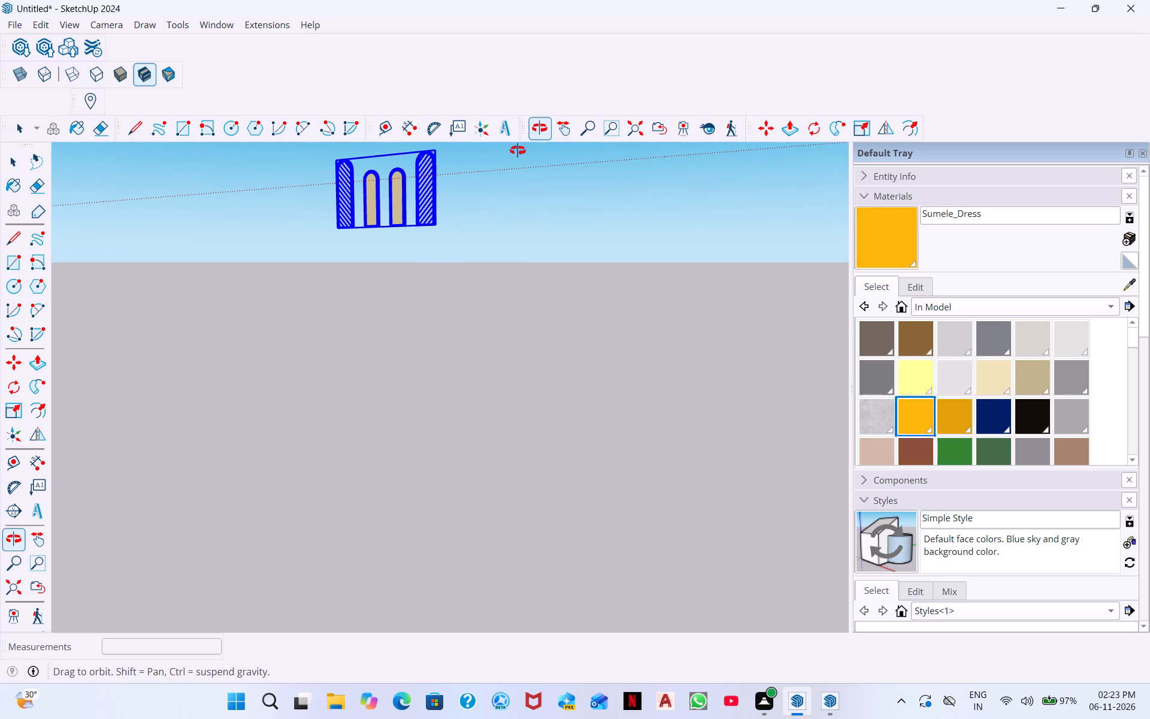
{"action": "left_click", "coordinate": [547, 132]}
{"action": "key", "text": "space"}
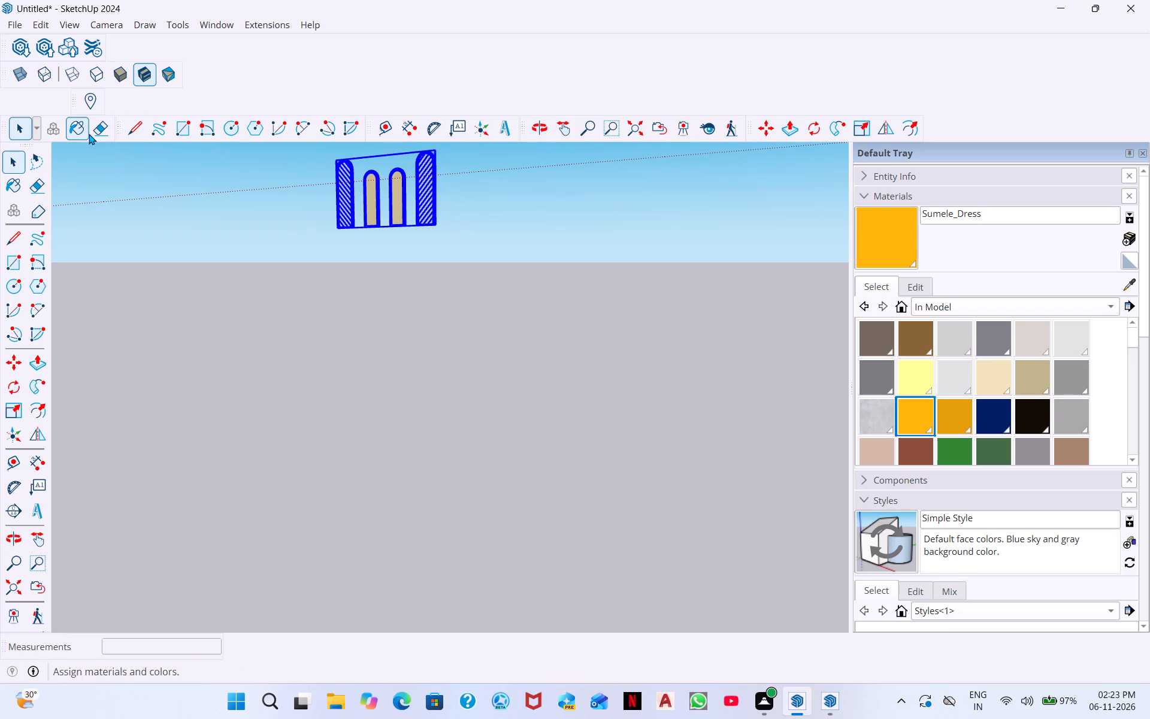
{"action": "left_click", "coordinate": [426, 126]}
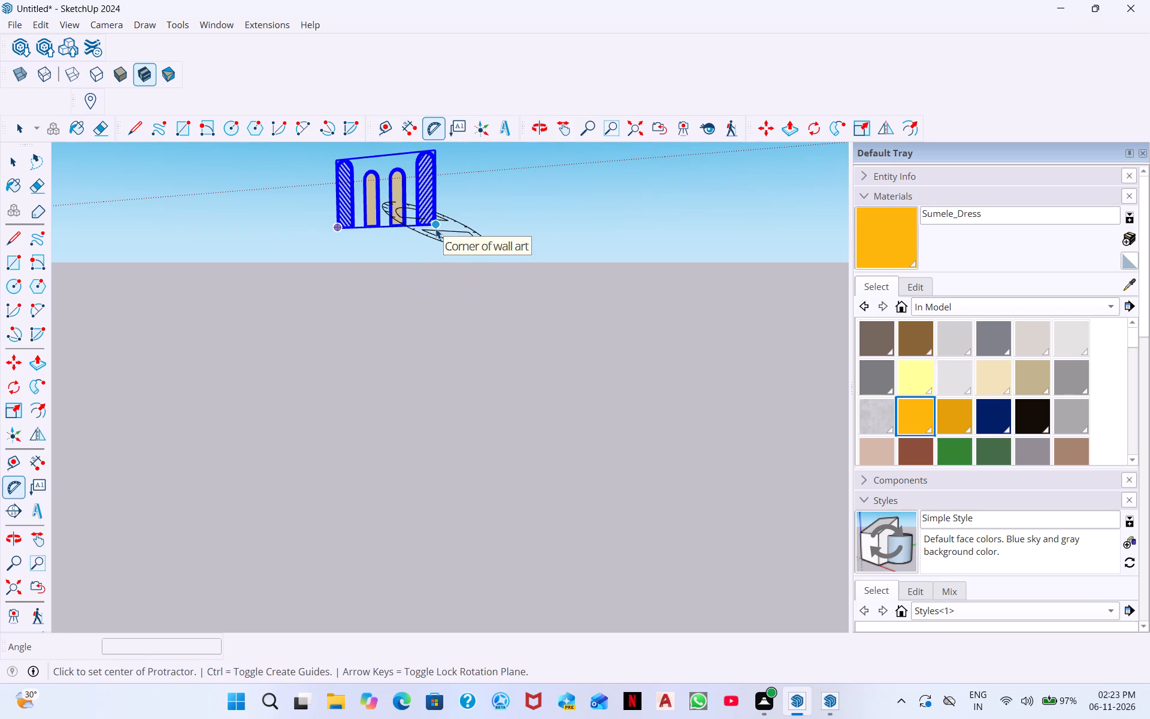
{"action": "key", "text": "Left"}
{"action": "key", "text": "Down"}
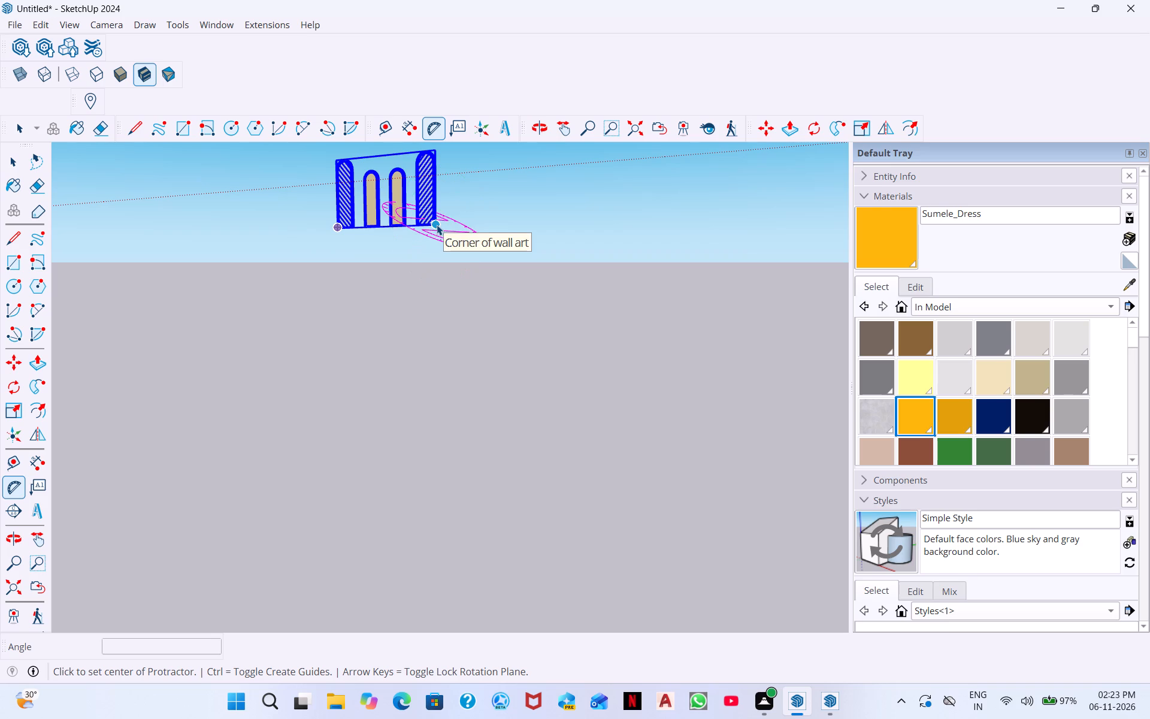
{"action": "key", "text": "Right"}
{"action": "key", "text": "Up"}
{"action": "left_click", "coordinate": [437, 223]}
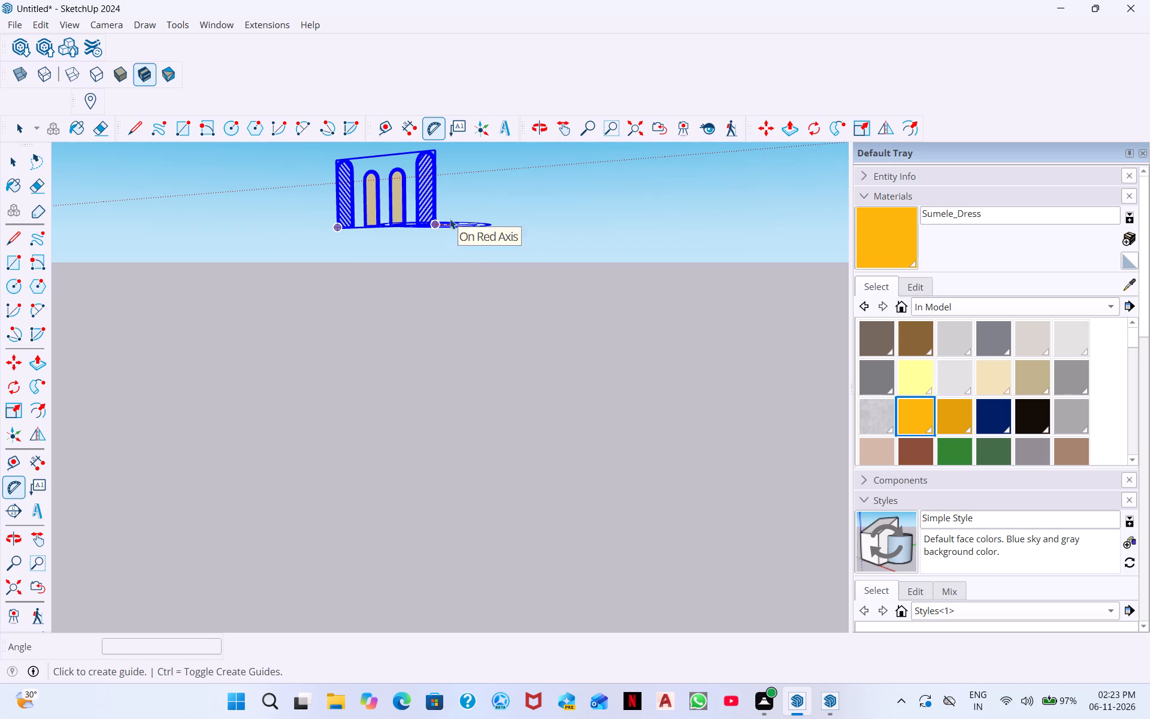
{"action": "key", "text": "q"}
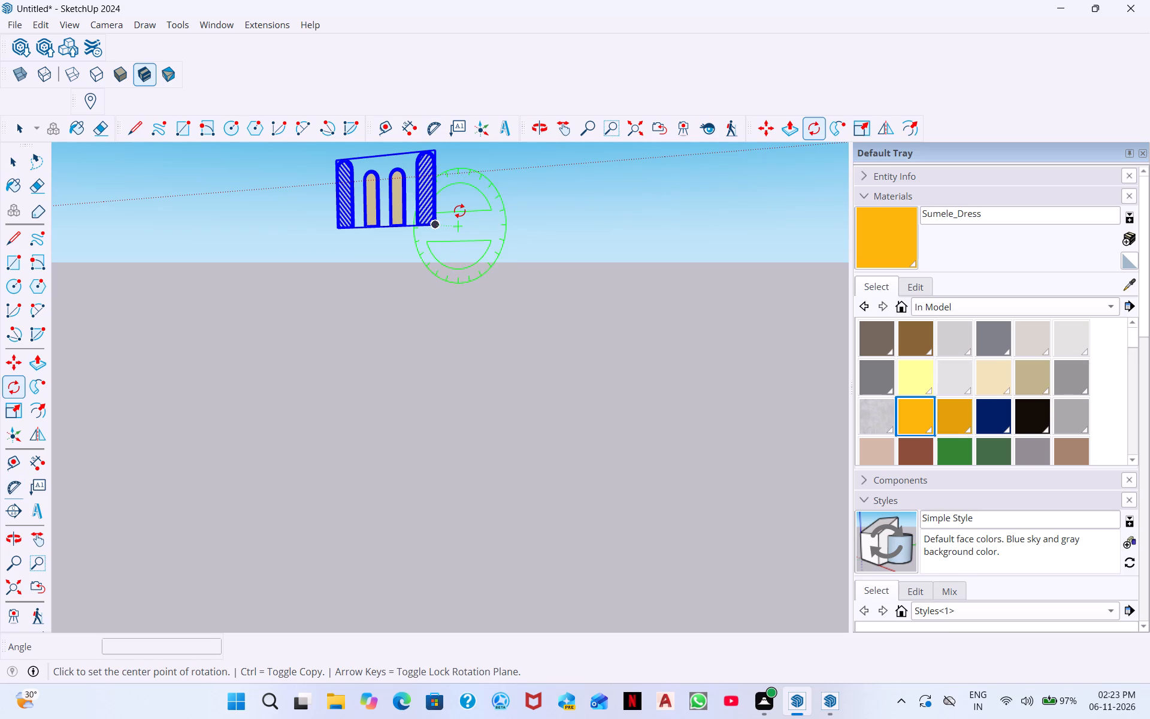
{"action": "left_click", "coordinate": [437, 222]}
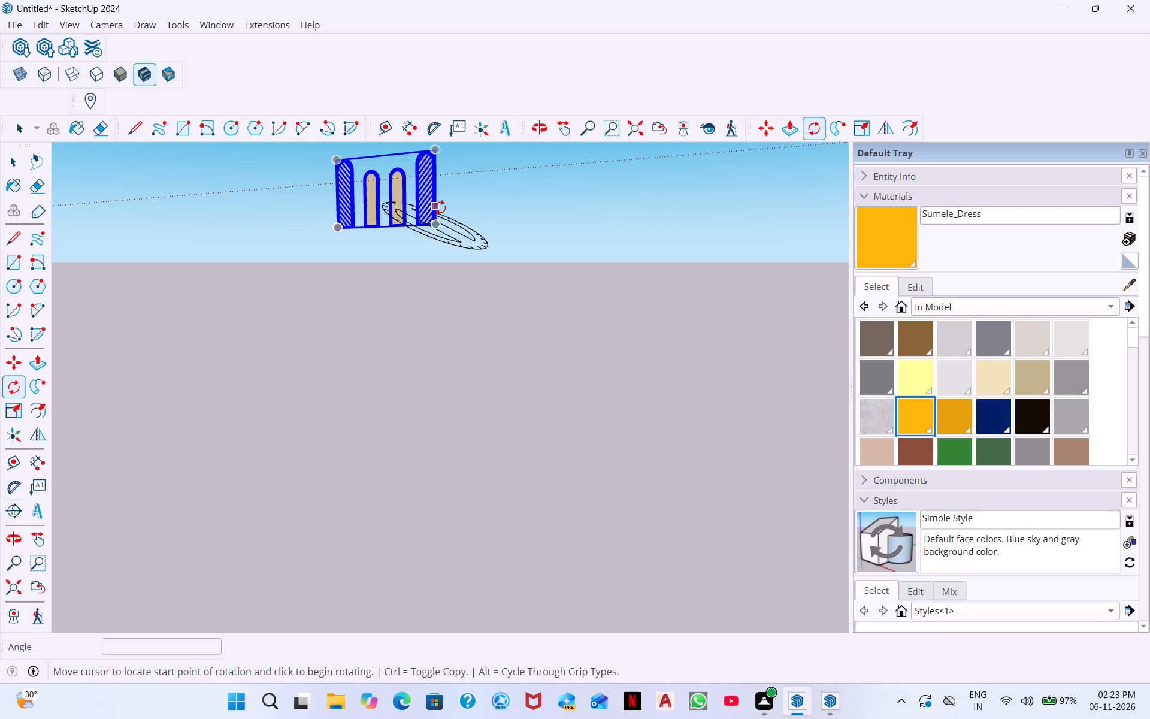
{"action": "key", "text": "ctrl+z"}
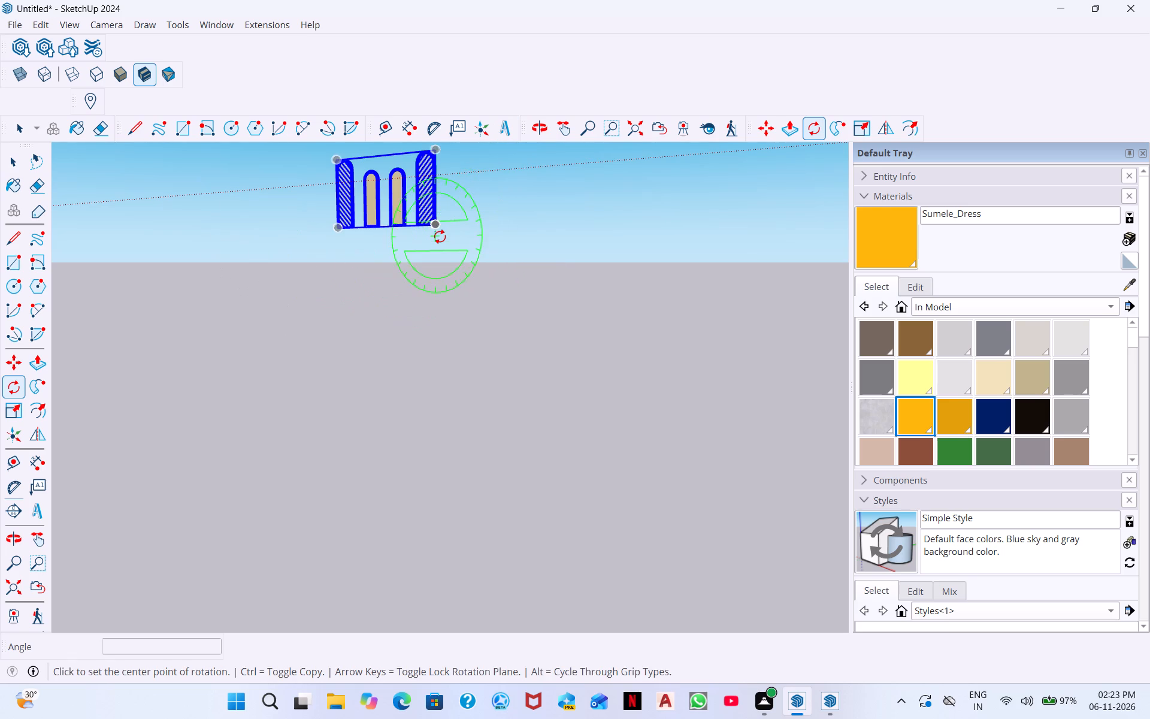
Rotate the arched wall art about 115.2° around the vertical blue axis through its lower corner.
{"action": "scroll", "coordinate": [440, 237], "scroll_direction": "up", "scroll_amount": 4}
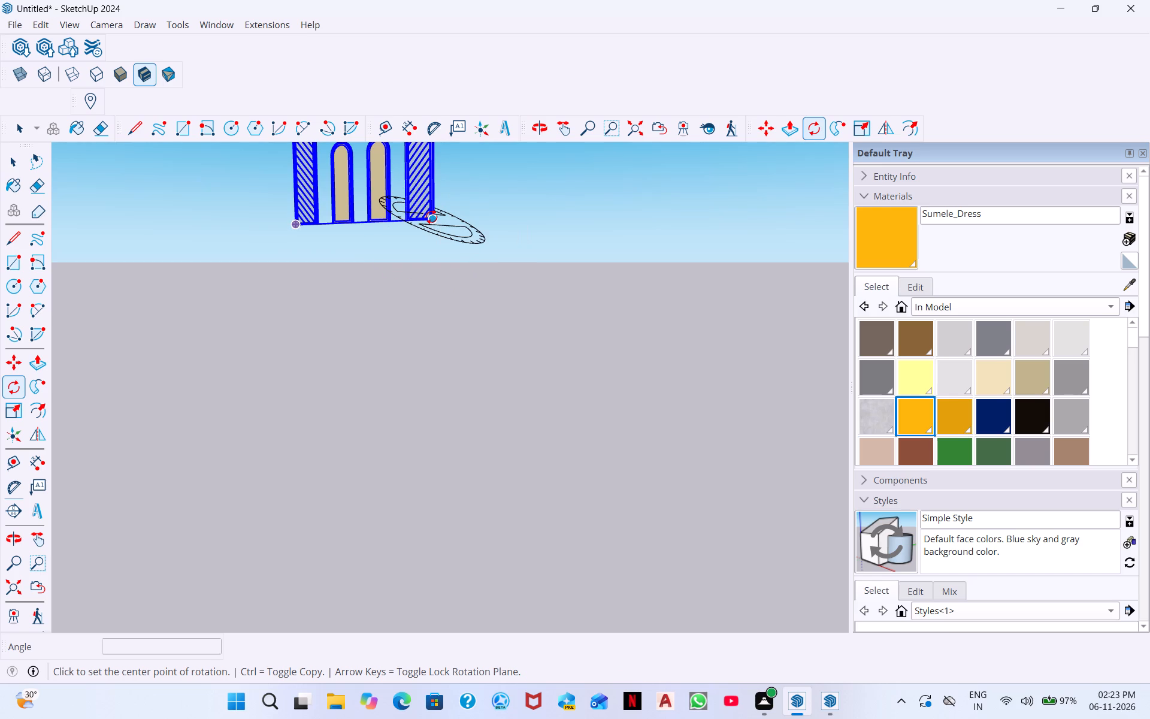
{"action": "key", "text": "Left"}
{"action": "key", "text": "Down"}
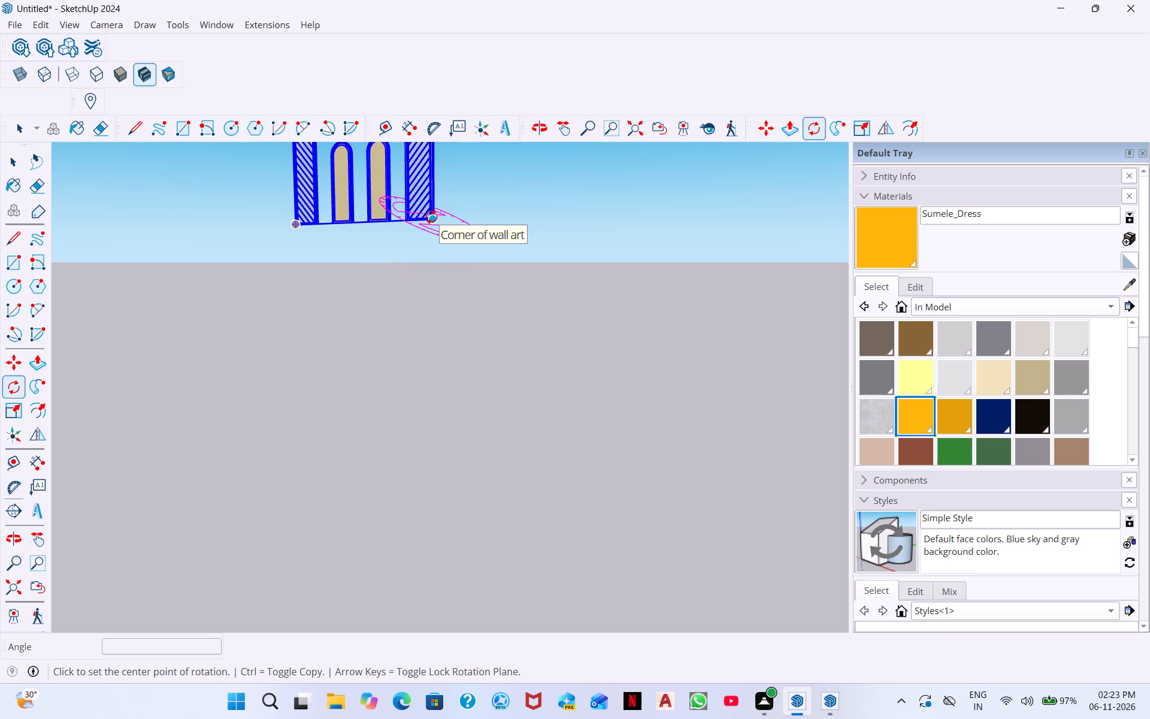
{"action": "key", "text": "Right"}
{"action": "key", "text": "Up"}
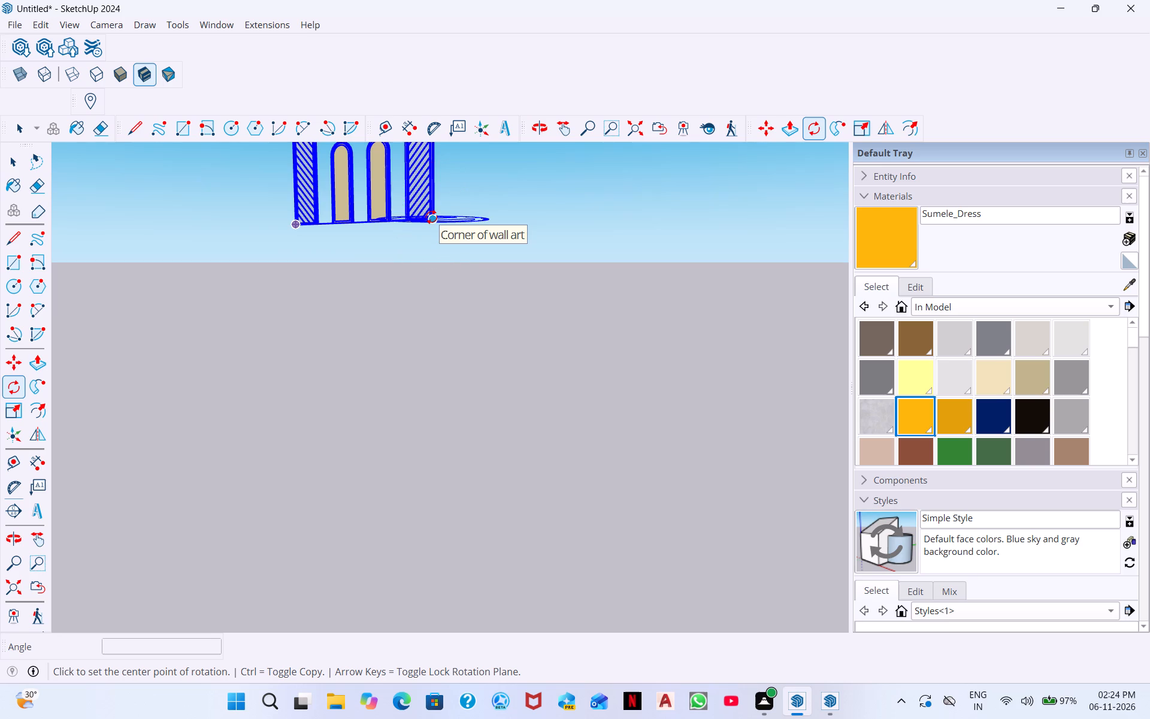
{"action": "left_click", "coordinate": [431, 217]}
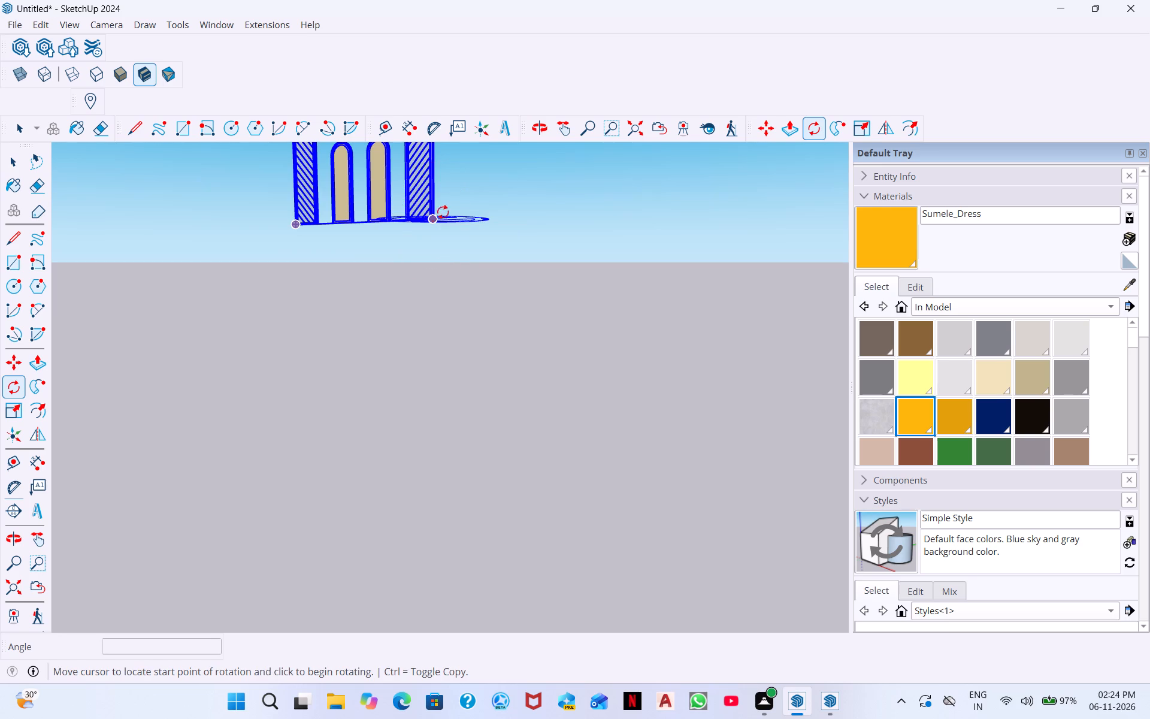
{"action": "left_click_drag", "start_coordinate": [434, 221], "coordinate": [469, 213]}
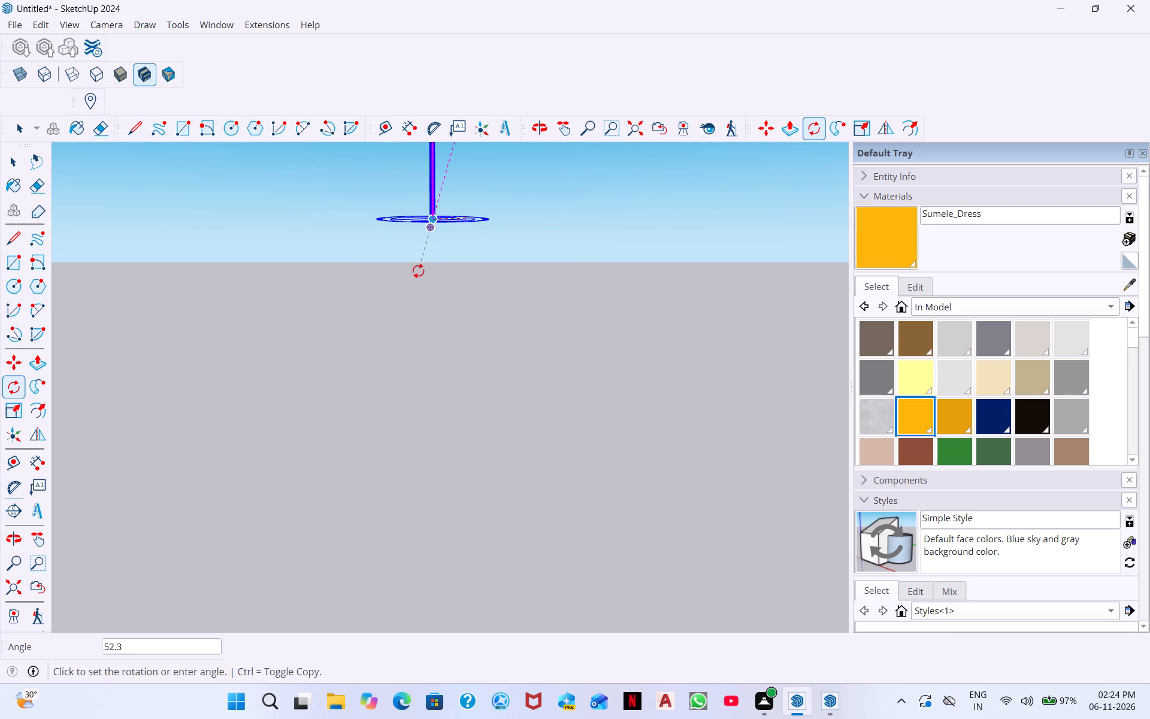
{"action": "scroll", "coordinate": [418, 271], "scroll_direction": "down", "scroll_amount": 14}
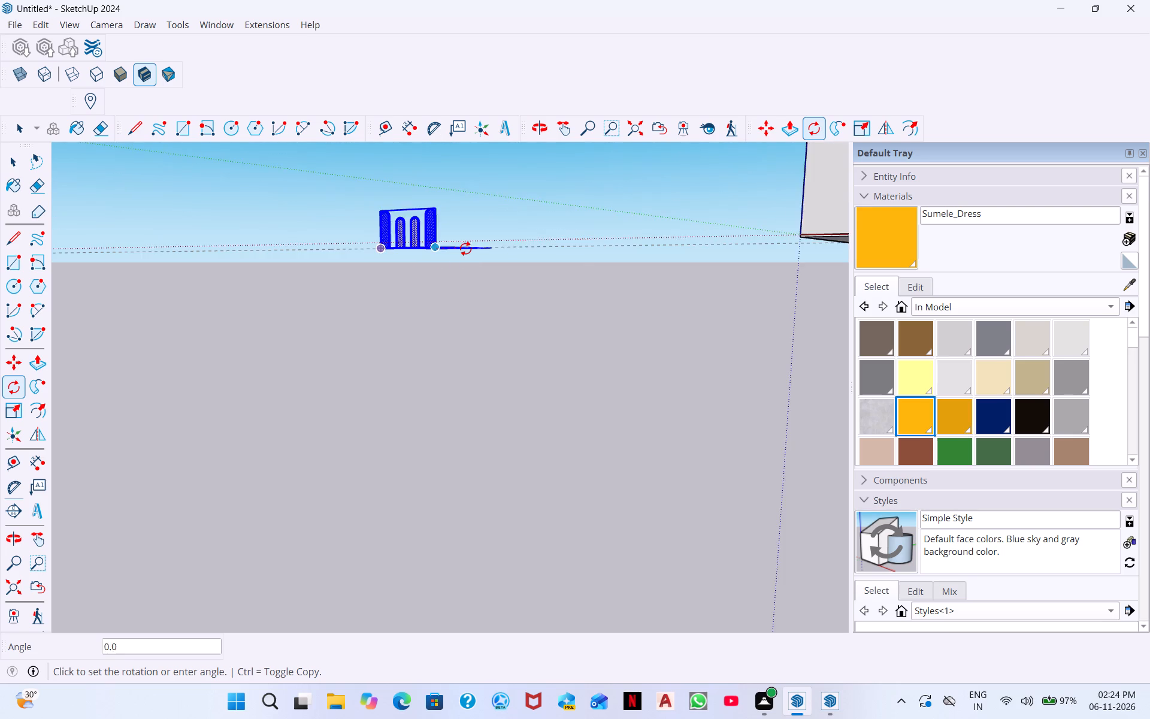
{"action": "scroll", "coordinate": [465, 249], "scroll_direction": "up", "scroll_amount": 15}
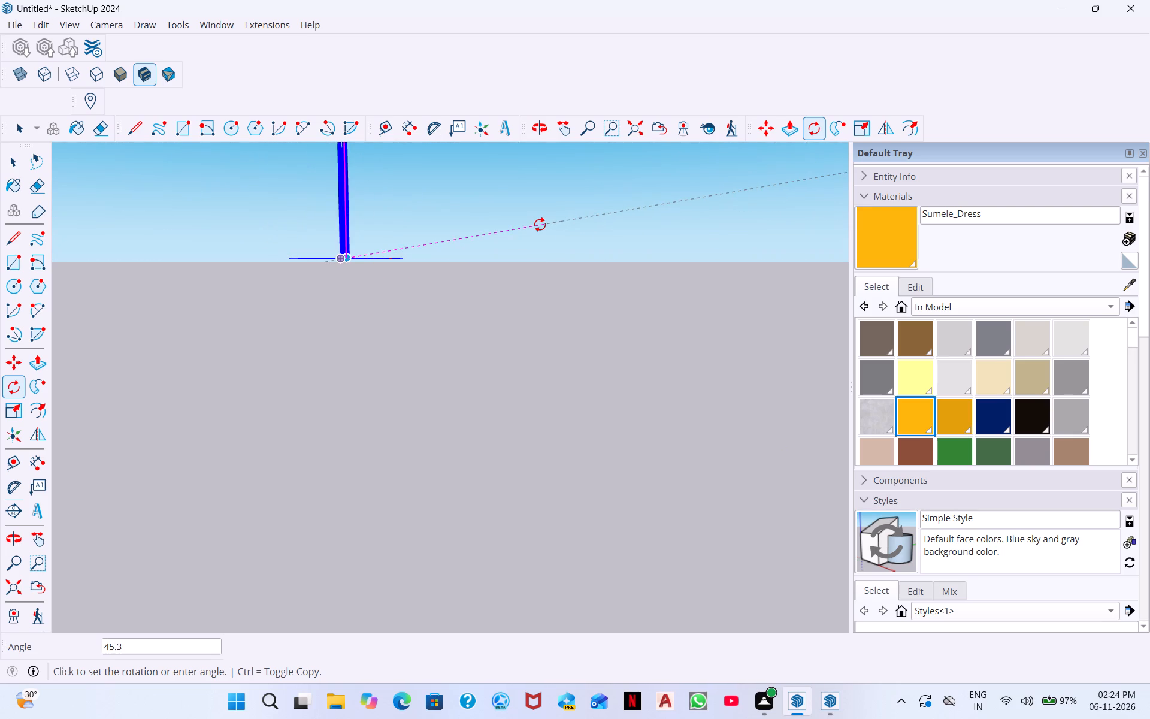
{"action": "middle_click_drag", "start_coordinate": [600, 226], "coordinate": [830, 194]}
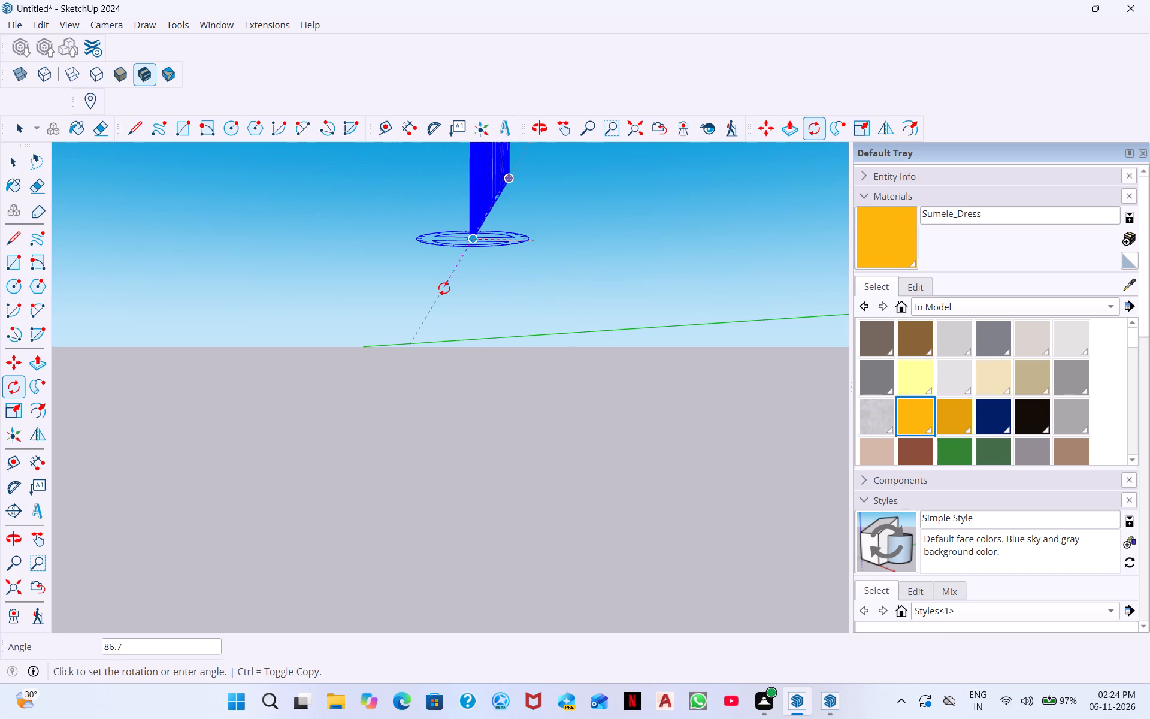
{"action": "left_click", "coordinate": [404, 255]}
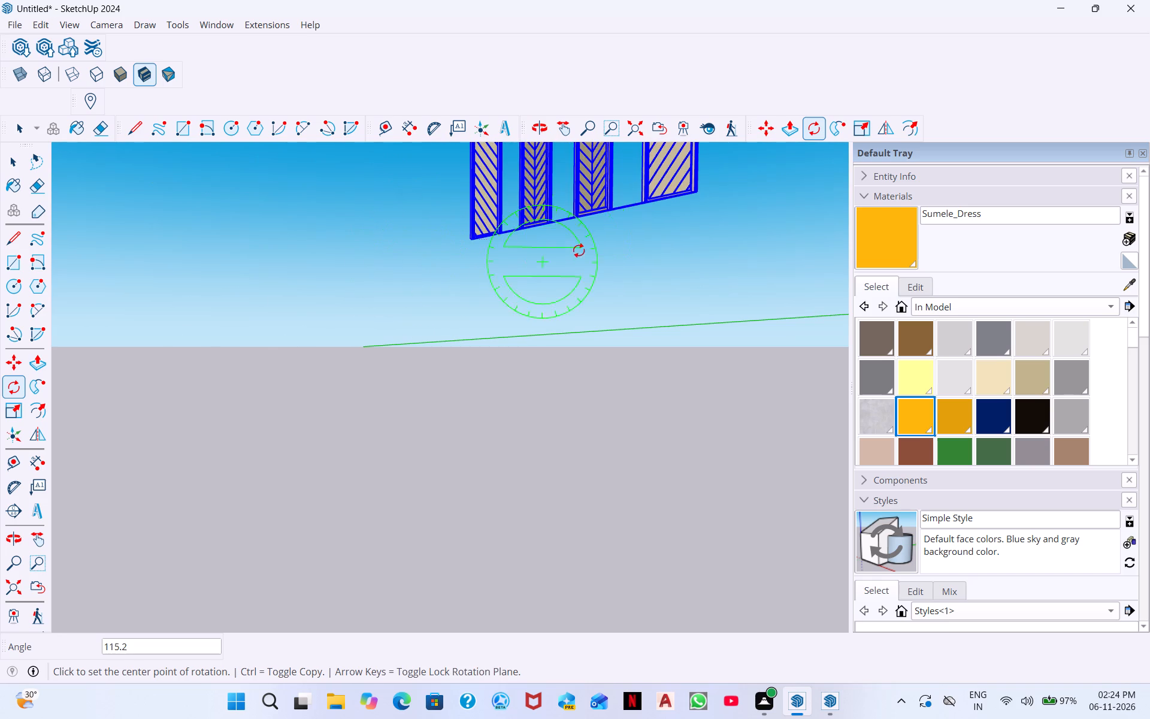
{"action": "scroll", "coordinate": [578, 253], "scroll_direction": "down", "scroll_amount": 8}
{"action": "key", "text": "space"}
Examine the rotated wall art from several sides and compare its orientation with the house walls.
{"action": "middle_click_drag", "start_coordinate": [643, 264], "coordinate": [515, 300]}
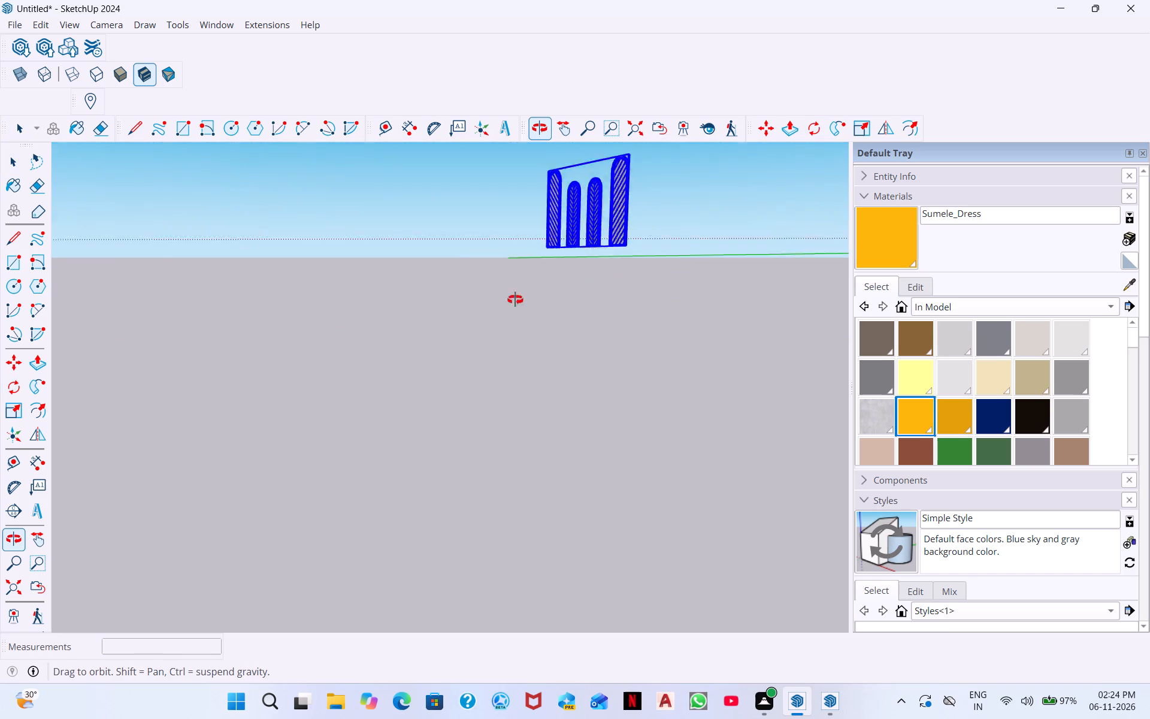
{"action": "middle_click_drag", "start_coordinate": [515, 300], "coordinate": [264, 310]}
{"action": "scroll", "coordinate": [631, 196], "scroll_direction": "up", "scroll_amount": 1}
{"action": "scroll", "coordinate": [601, 210], "scroll_direction": "down", "scroll_amount": 3}
{"action": "scroll", "coordinate": [548, 246], "scroll_direction": "up", "scroll_amount": 2}
{"action": "middle_click_drag", "start_coordinate": [554, 252], "coordinate": [890, 328]}
{"action": "middle_click_drag", "start_coordinate": [455, 283], "coordinate": [722, 240]}
{"action": "scroll", "coordinate": [386, 244], "scroll_direction": "up", "scroll_amount": 7}
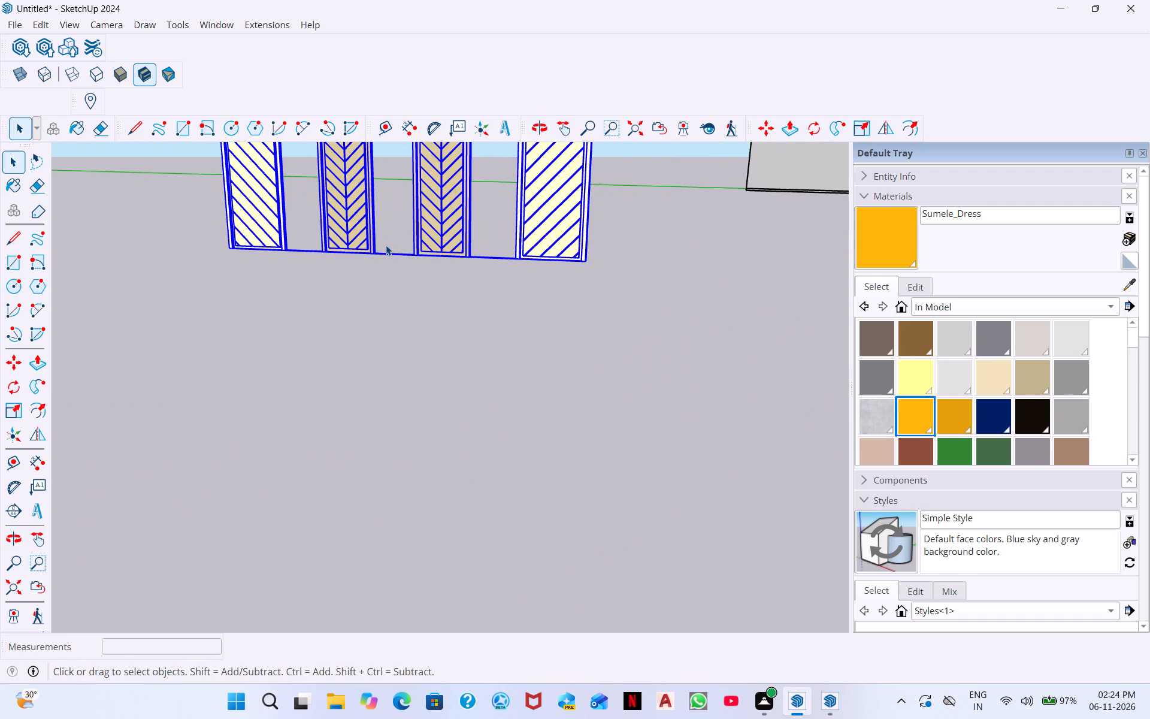
{"action": "scroll", "coordinate": [401, 229], "scroll_direction": "up", "scroll_amount": 3}
{"action": "scroll", "coordinate": [401, 229], "scroll_direction": "down", "scroll_amount": 4}
{"action": "scroll", "coordinate": [531, 239], "scroll_direction": "up", "scroll_amount": 2}
{"action": "scroll", "coordinate": [531, 239], "scroll_direction": "down", "scroll_amount": 7}
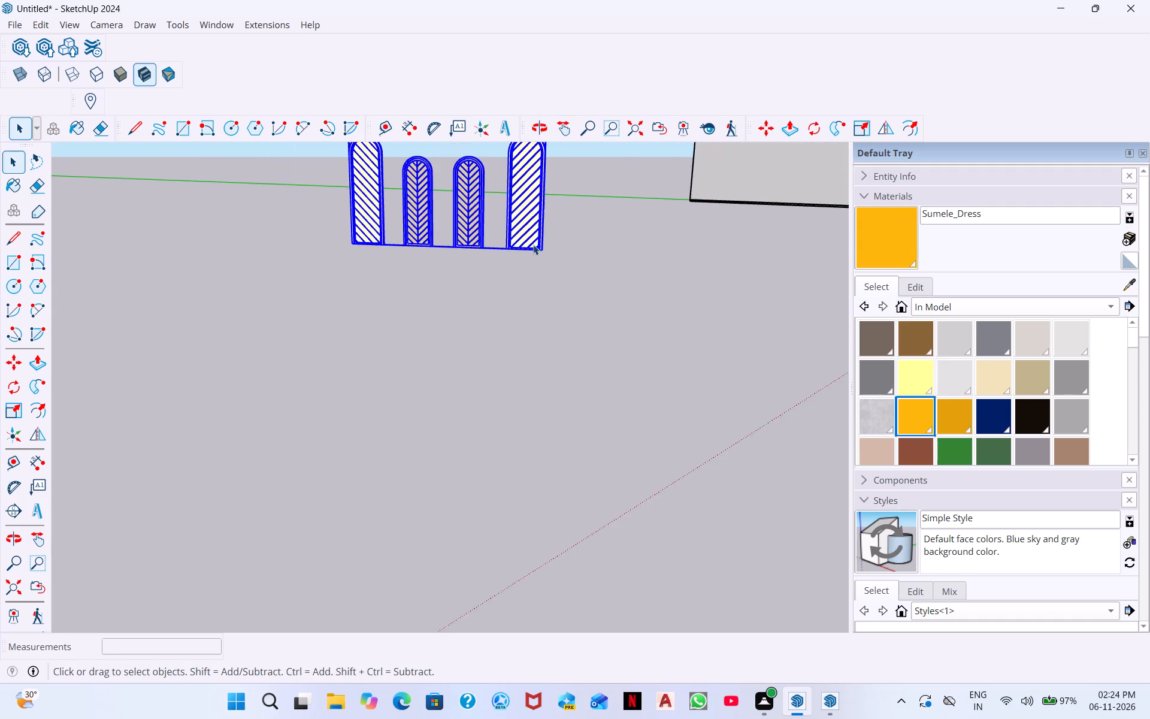
{"action": "scroll", "coordinate": [533, 244], "scroll_direction": "down", "scroll_amount": 1}
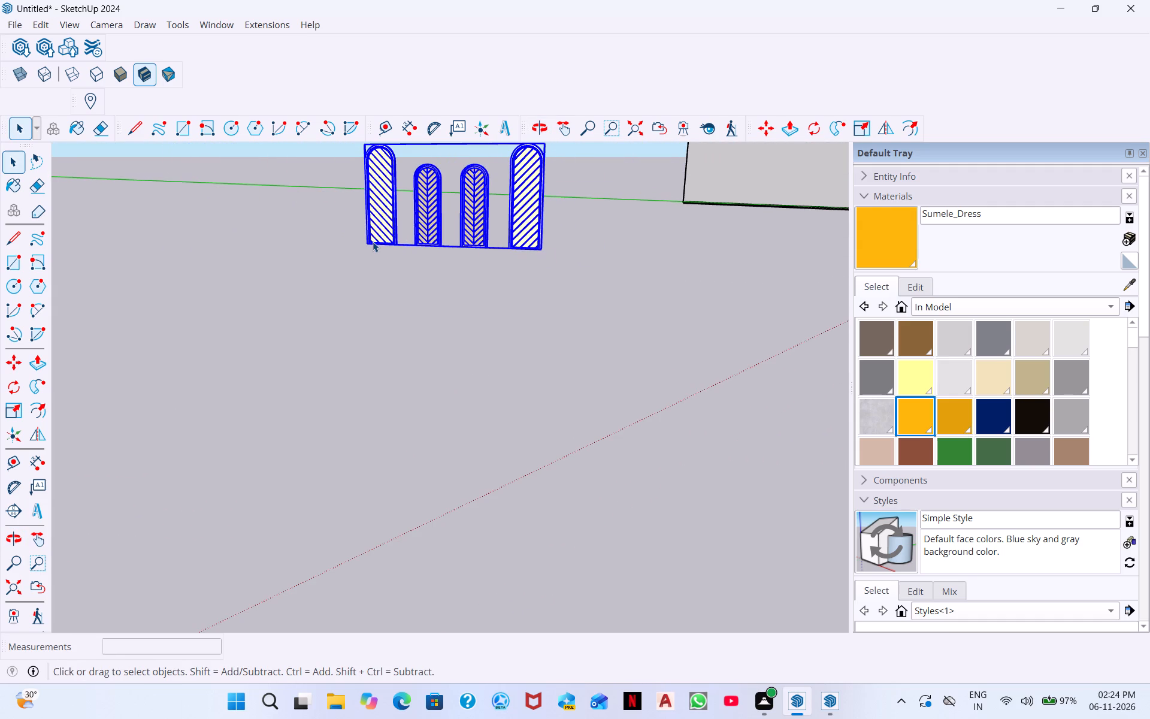
{"action": "middle_click_drag", "start_coordinate": [664, 252], "coordinate": [282, 324]}
{"action": "scroll", "coordinate": [313, 313], "scroll_direction": "down", "scroll_amount": 3}
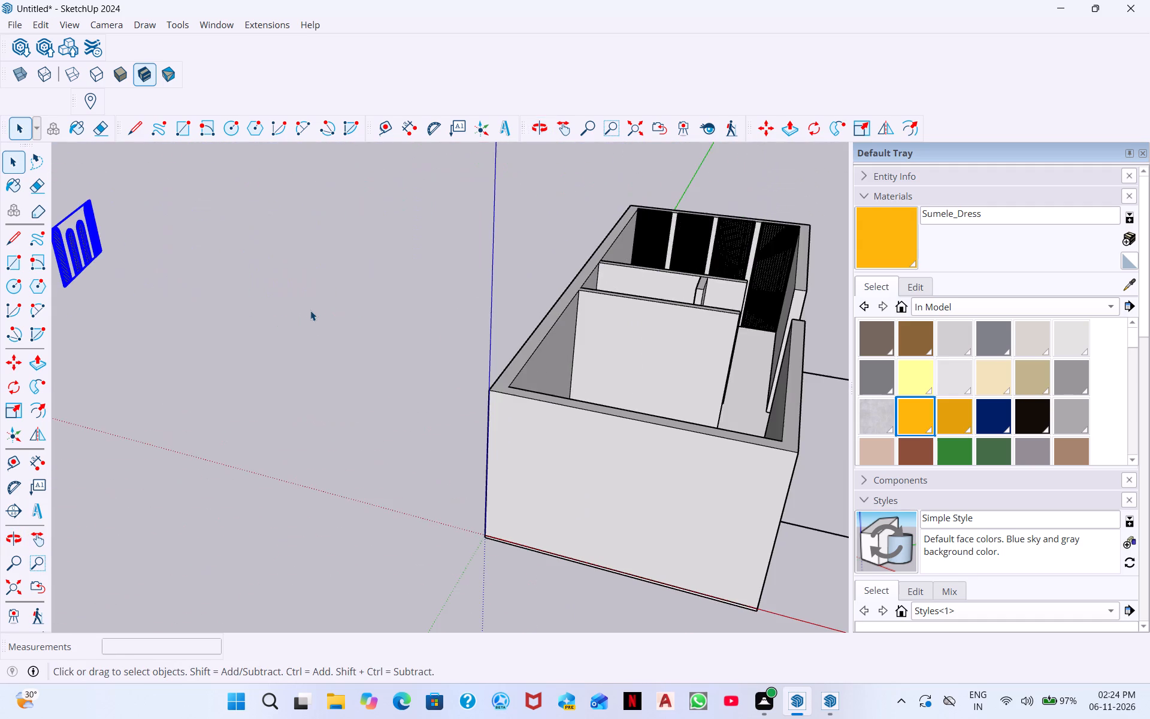
{"action": "scroll", "coordinate": [62, 273], "scroll_direction": "up", "scroll_amount": 4}
{"action": "scroll", "coordinate": [225, 265], "scroll_direction": "up", "scroll_amount": 5}
{"action": "middle_click_drag", "start_coordinate": [406, 279], "coordinate": [189, 312]}
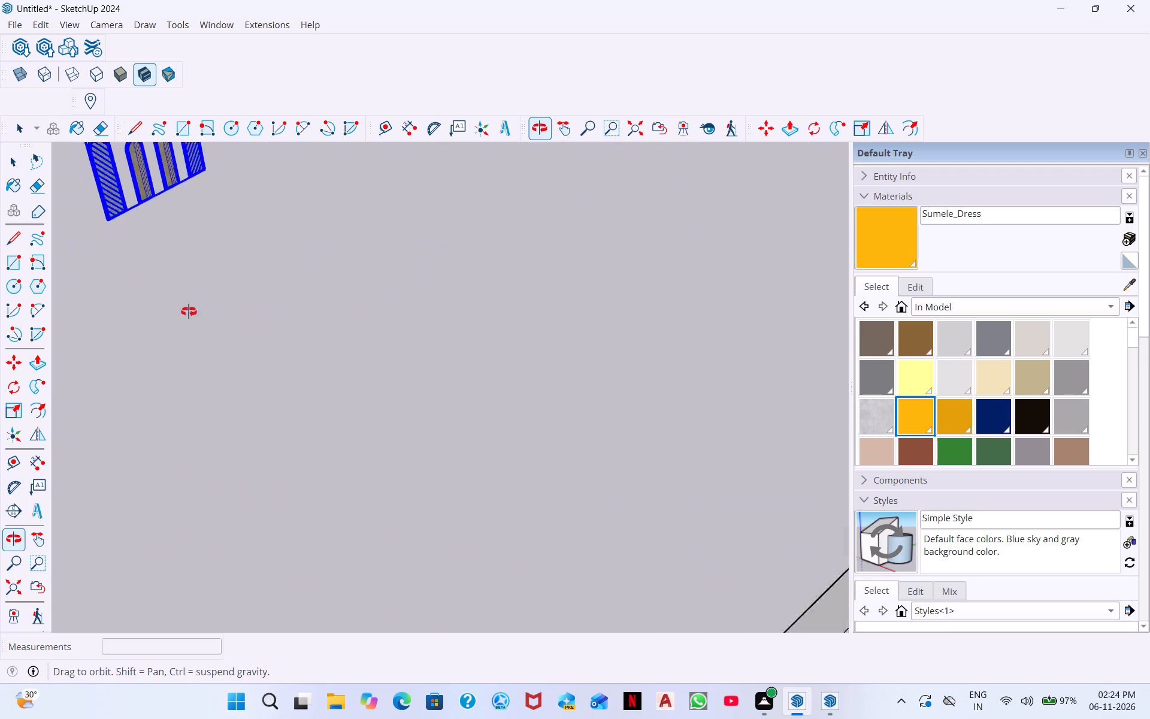
{"action": "middle_click_drag", "start_coordinate": [189, 312], "coordinate": [149, 299]}
{"action": "scroll", "coordinate": [274, 192], "scroll_direction": "down", "scroll_amount": 8}
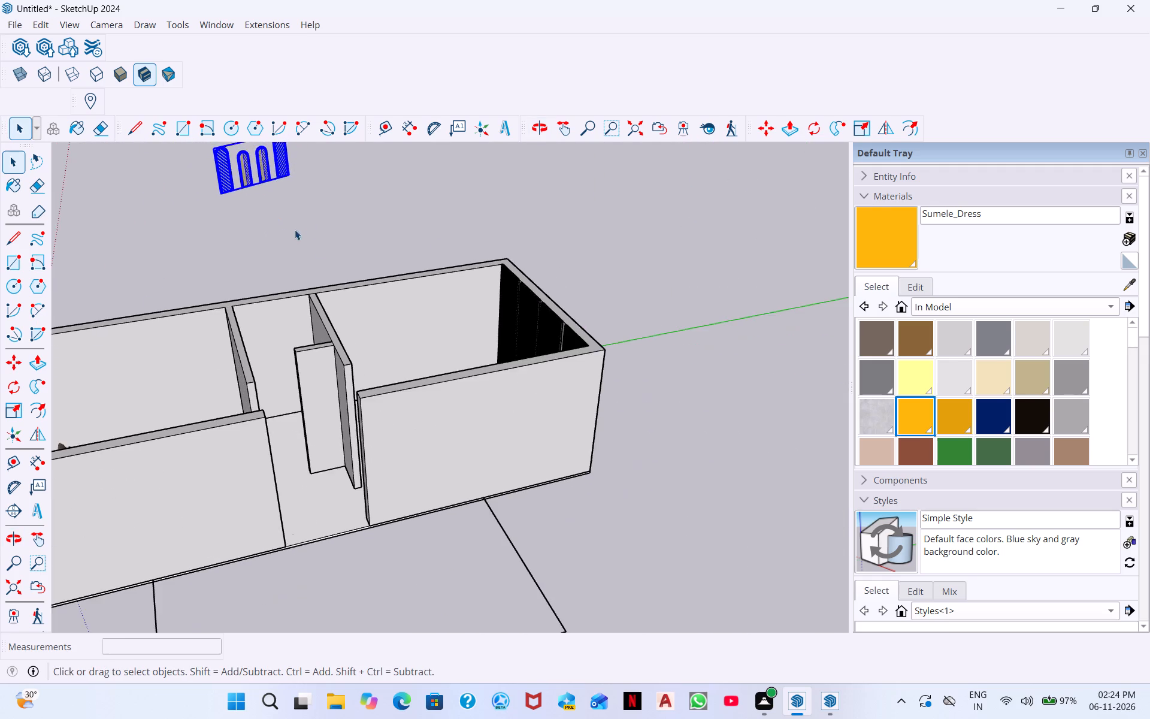
{"action": "middle_click_drag", "start_coordinate": [305, 246], "coordinate": [228, 242]}
{"action": "scroll", "coordinate": [389, 187], "scroll_direction": "up", "scroll_amount": 4}
{"action": "scroll", "coordinate": [389, 187], "scroll_direction": "down", "scroll_amount": 4}
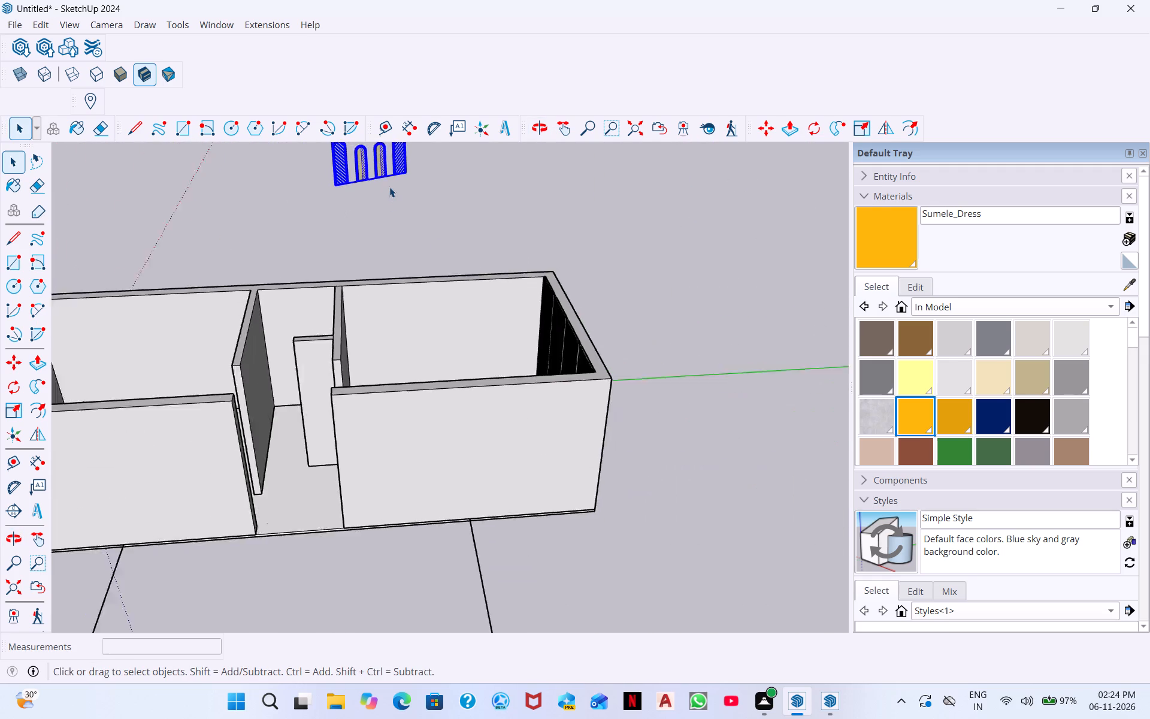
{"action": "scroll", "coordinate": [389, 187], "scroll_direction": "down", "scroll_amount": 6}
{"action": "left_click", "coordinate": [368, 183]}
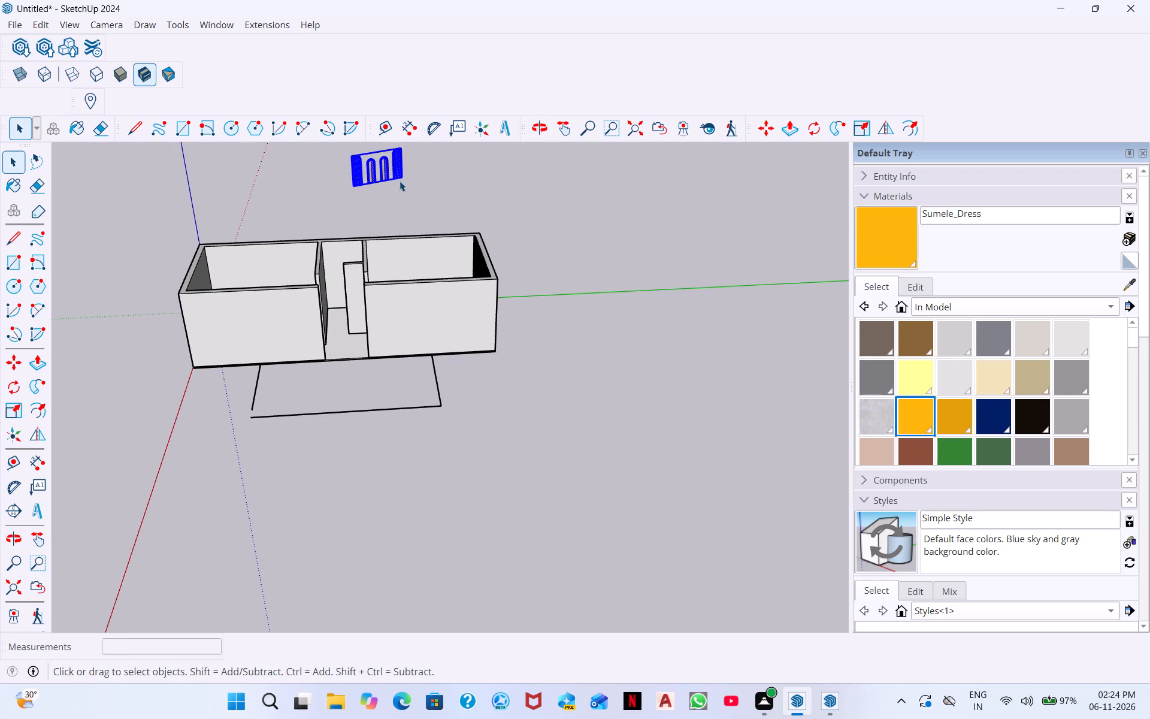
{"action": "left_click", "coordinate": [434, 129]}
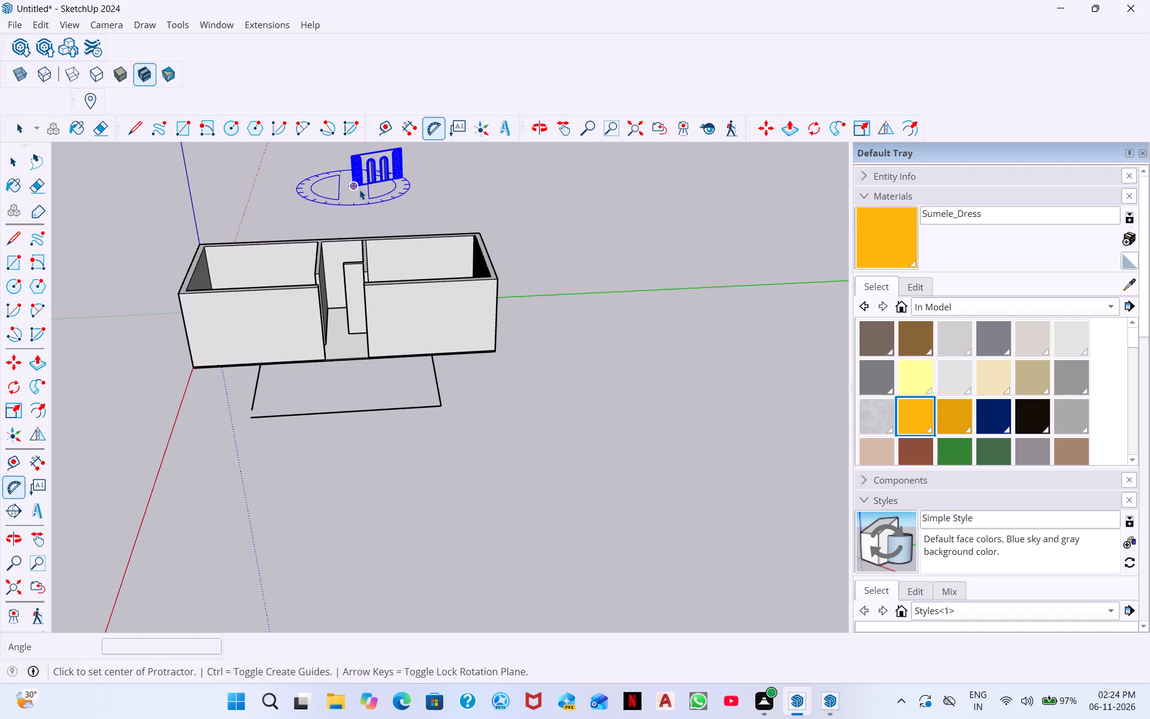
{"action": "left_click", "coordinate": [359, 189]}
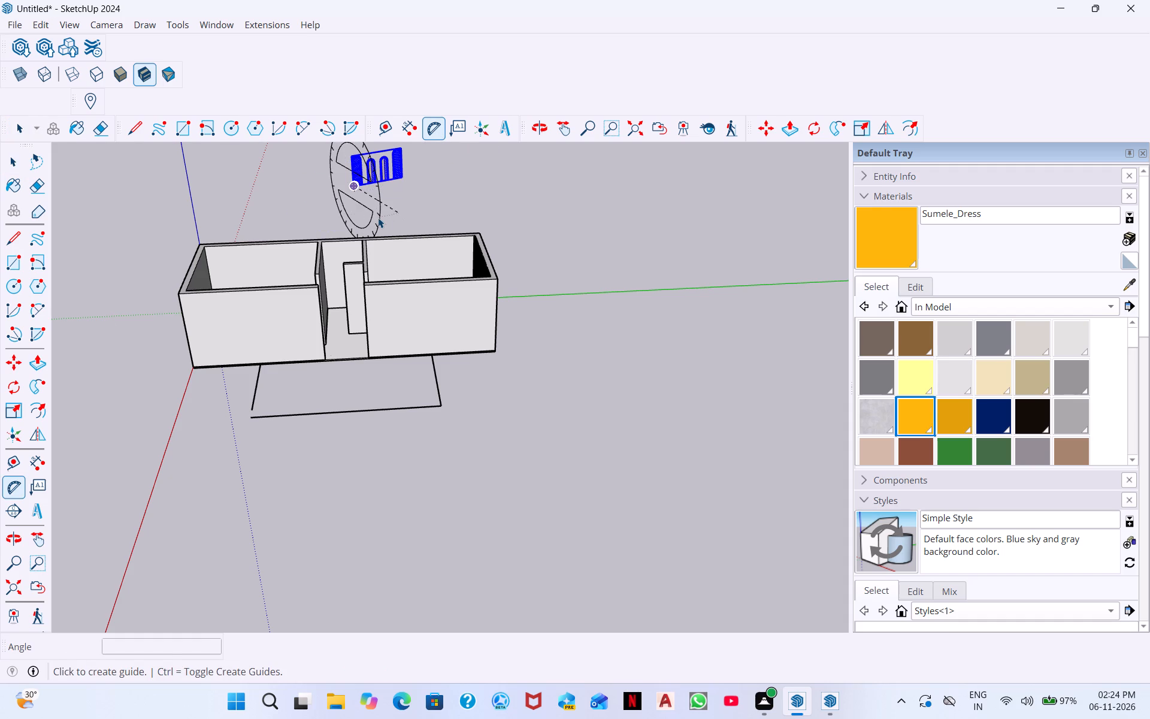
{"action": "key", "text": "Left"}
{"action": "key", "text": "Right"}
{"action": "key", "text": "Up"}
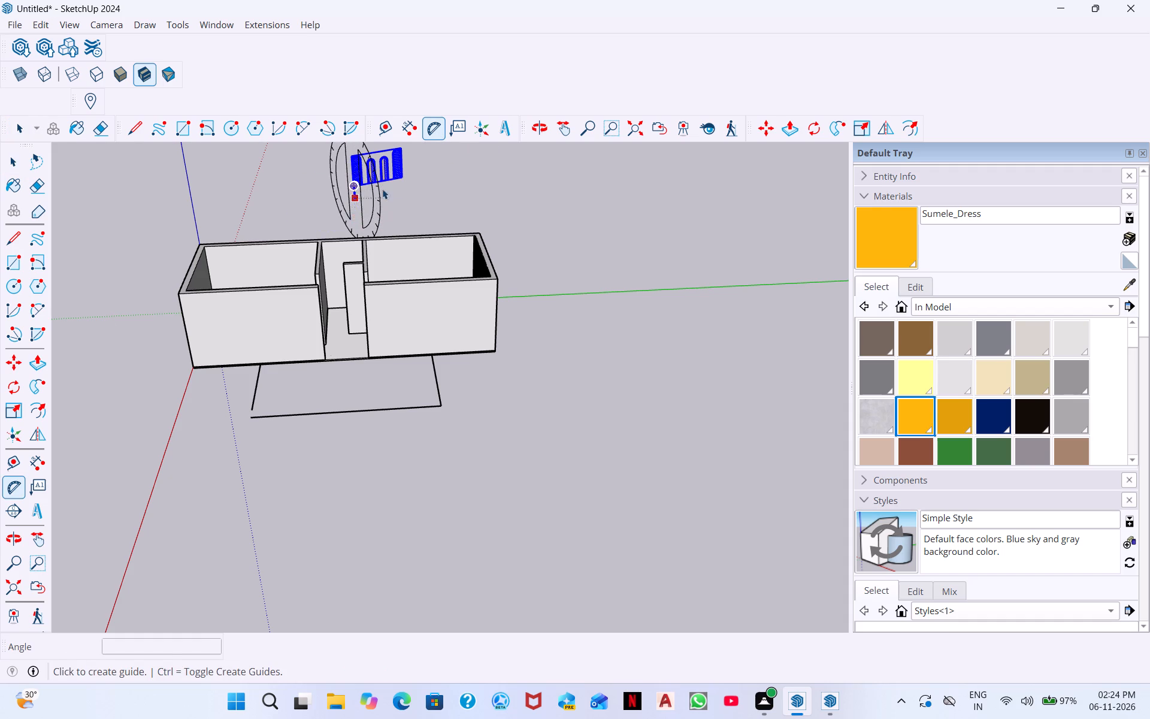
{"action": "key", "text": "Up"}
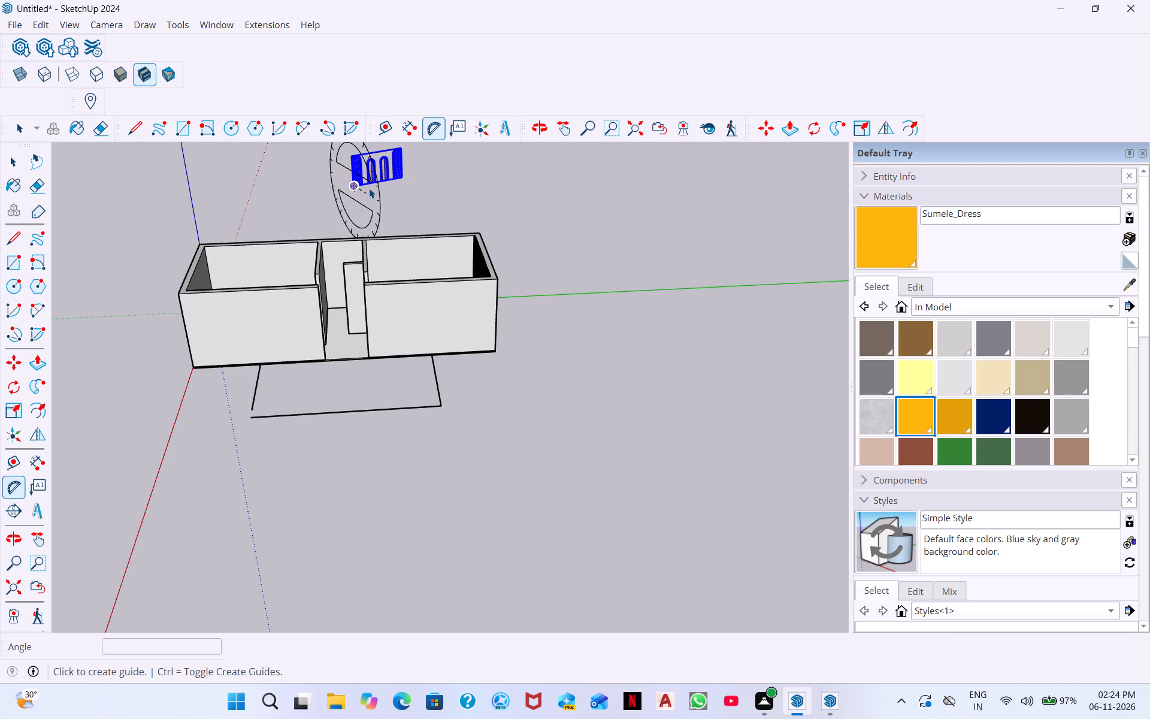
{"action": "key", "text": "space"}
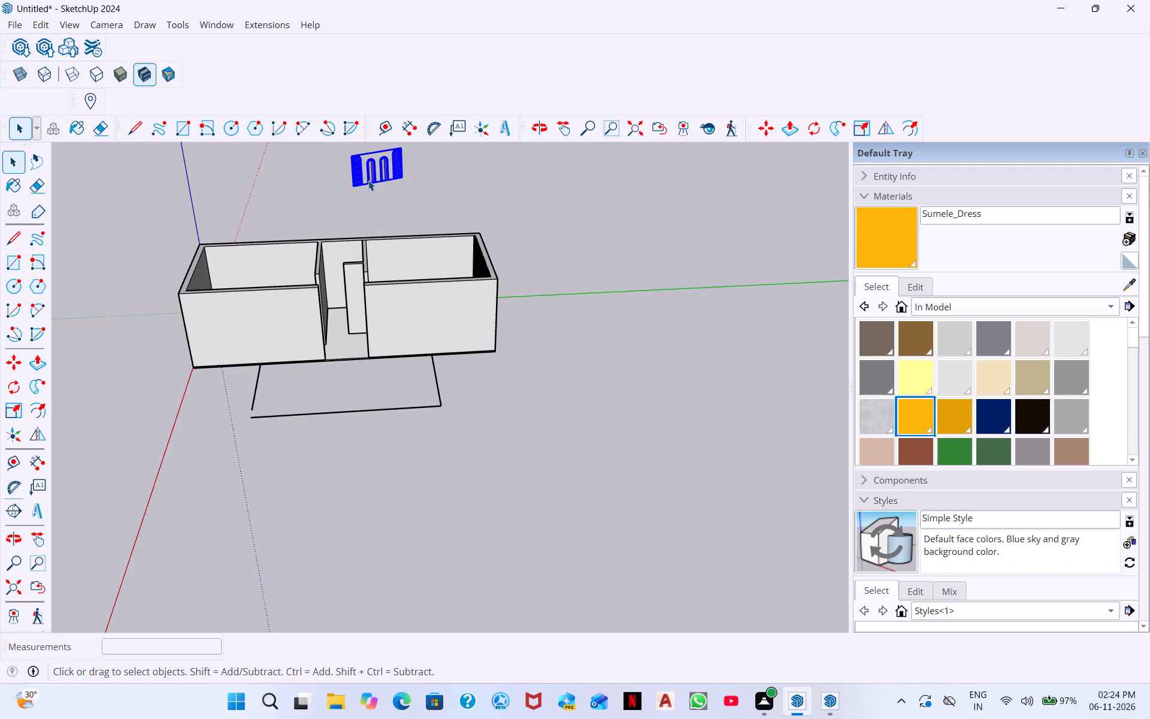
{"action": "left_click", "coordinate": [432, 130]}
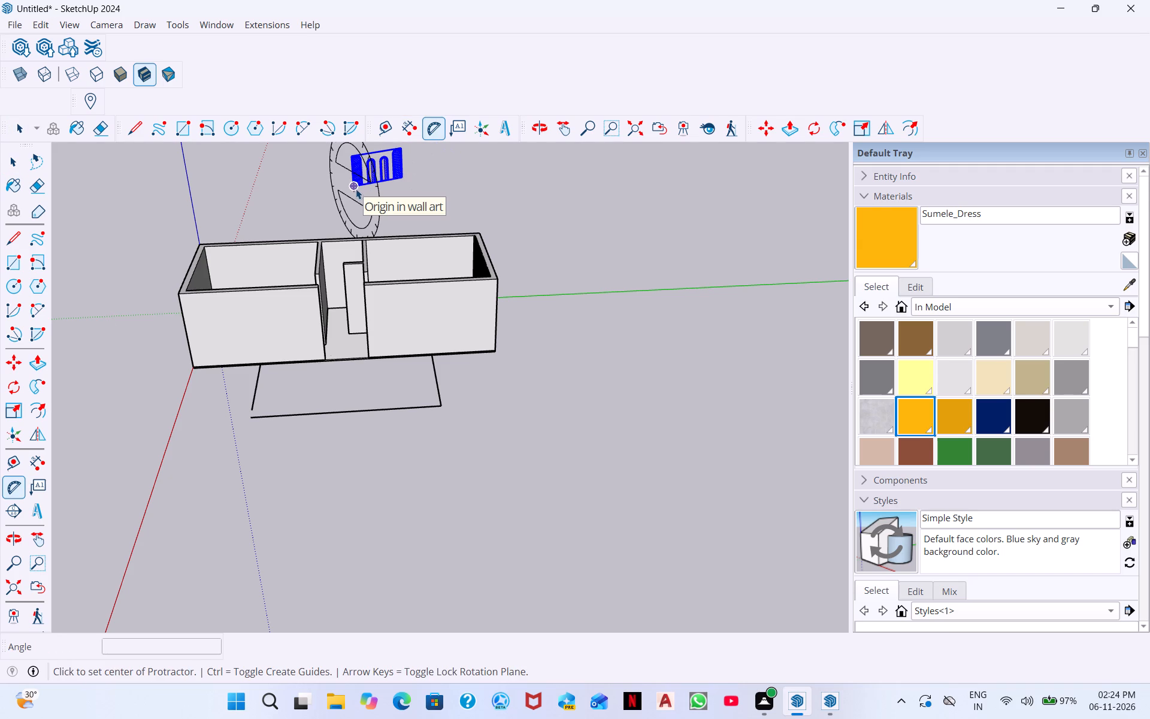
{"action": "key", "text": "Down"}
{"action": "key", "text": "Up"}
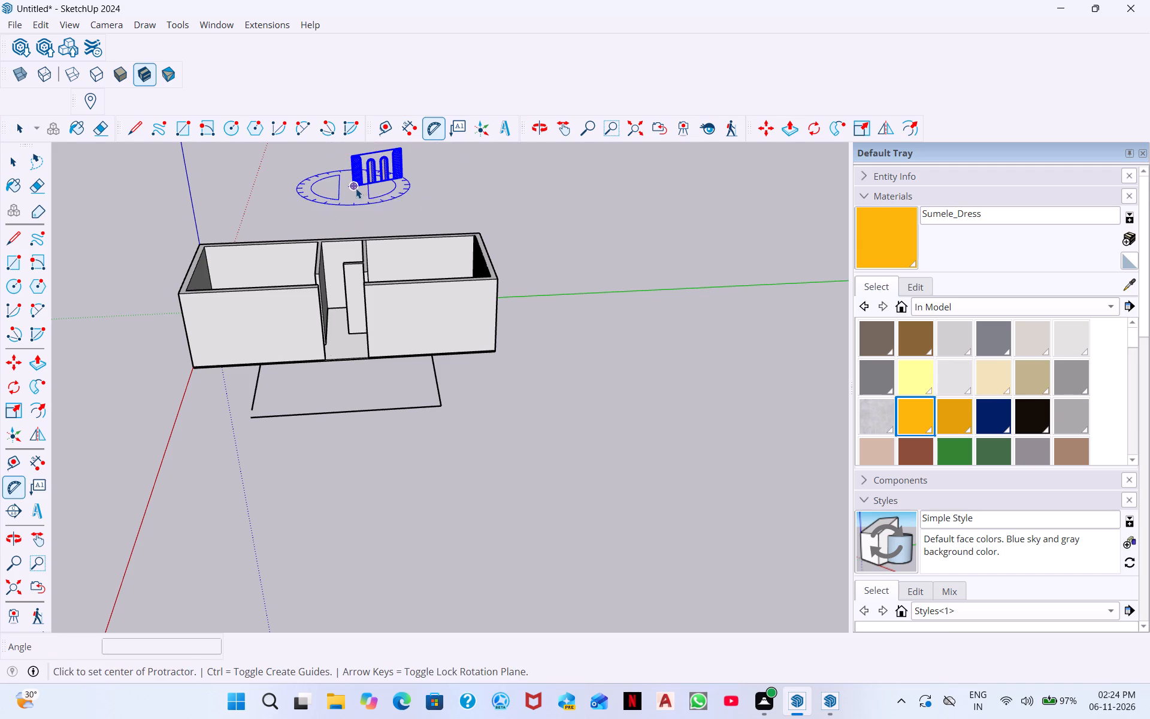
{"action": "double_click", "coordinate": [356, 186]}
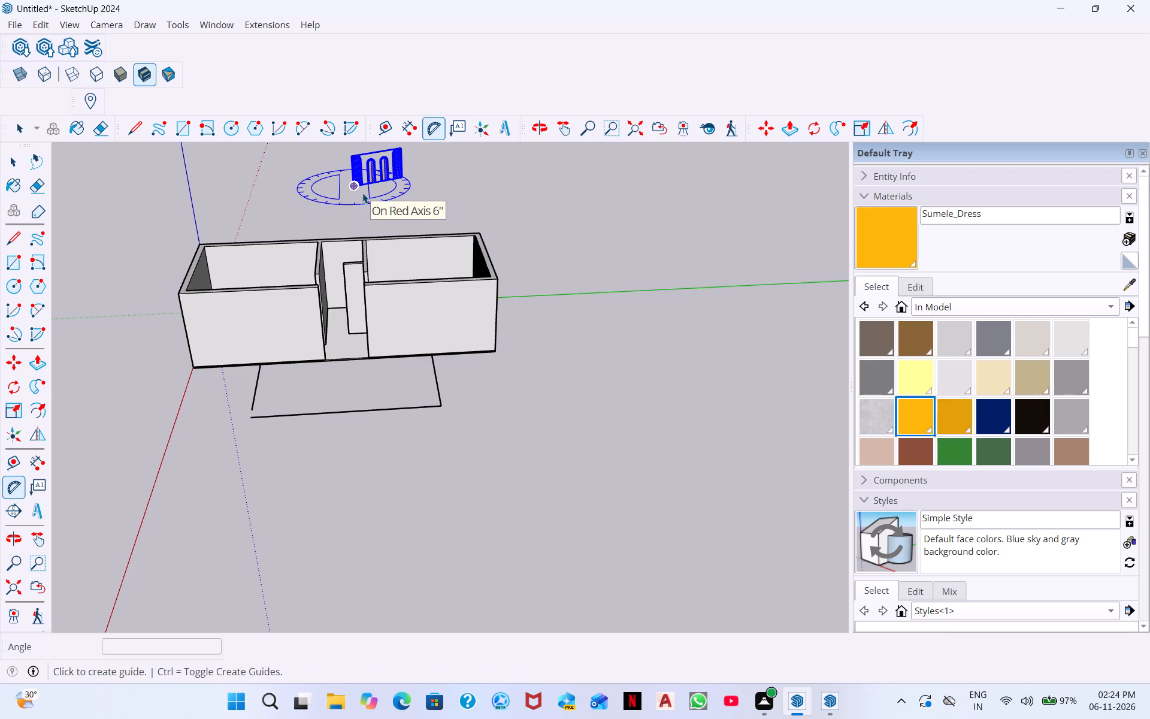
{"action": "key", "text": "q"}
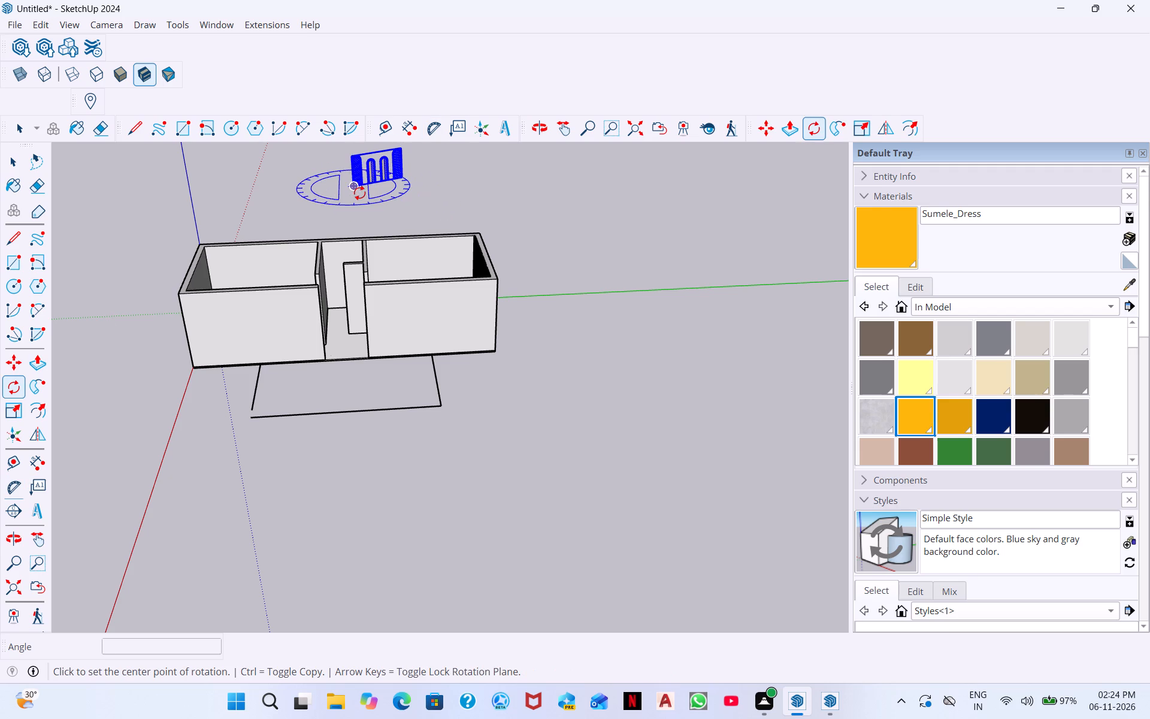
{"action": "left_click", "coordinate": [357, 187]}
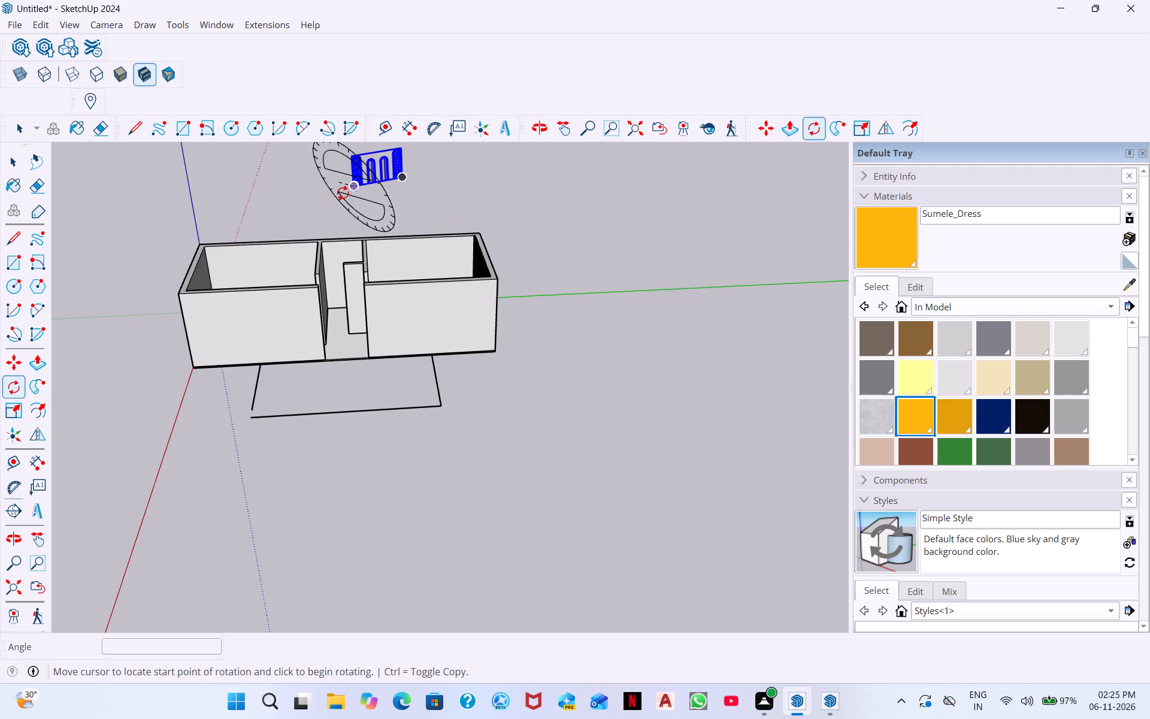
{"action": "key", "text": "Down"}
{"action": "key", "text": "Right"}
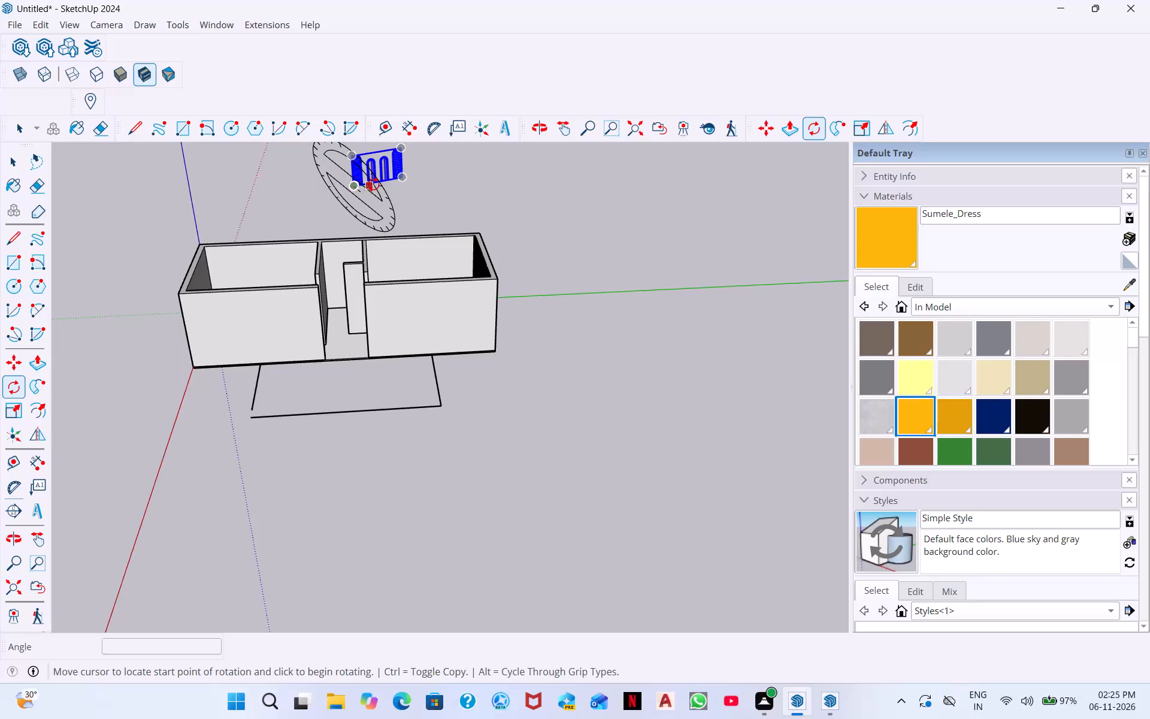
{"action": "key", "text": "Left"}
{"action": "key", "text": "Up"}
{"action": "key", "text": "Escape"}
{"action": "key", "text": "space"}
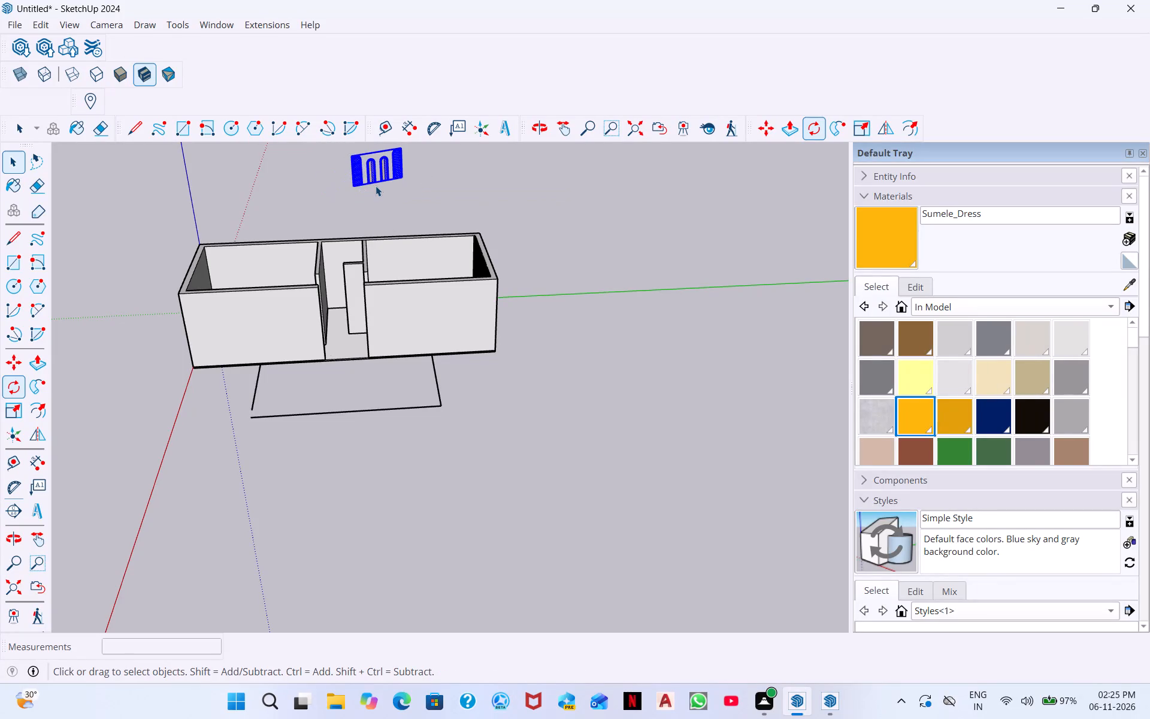
Move the arched wall art by its lower corner about 108' 1" to the ground beyond the bedroom end of the house.
{"action": "scroll", "coordinate": [398, 194], "scroll_direction": "up", "scroll_amount": 8}
{"action": "scroll", "coordinate": [308, 185], "scroll_direction": "up", "scroll_amount": 2}
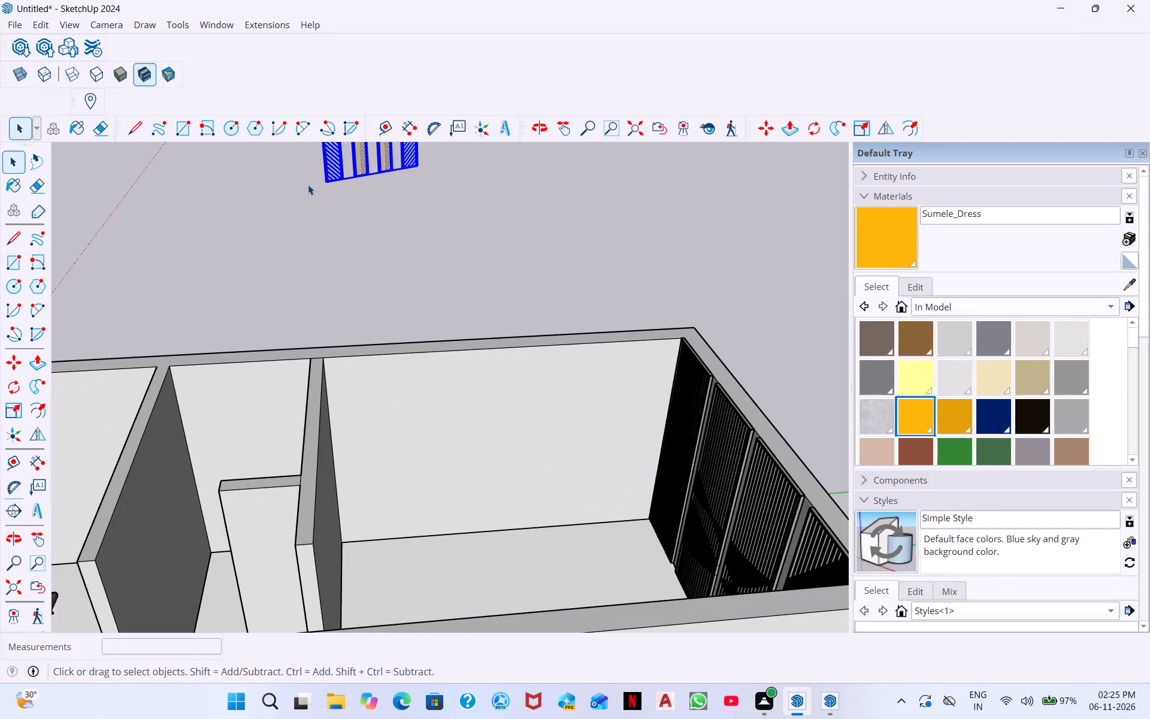
{"action": "scroll", "coordinate": [308, 184], "scroll_direction": "up", "scroll_amount": 4}
{"action": "middle_click_drag", "start_coordinate": [378, 189], "coordinate": [370, 250]}
{"action": "middle_click_drag", "start_coordinate": [379, 192], "coordinate": [389, 167]}
{"action": "scroll", "coordinate": [398, 167], "scroll_direction": "down", "scroll_amount": 1}
{"action": "middle_click_drag", "start_coordinate": [392, 234], "coordinate": [394, 170]}
{"action": "middle_click_drag", "start_coordinate": [383, 231], "coordinate": [385, 219]}
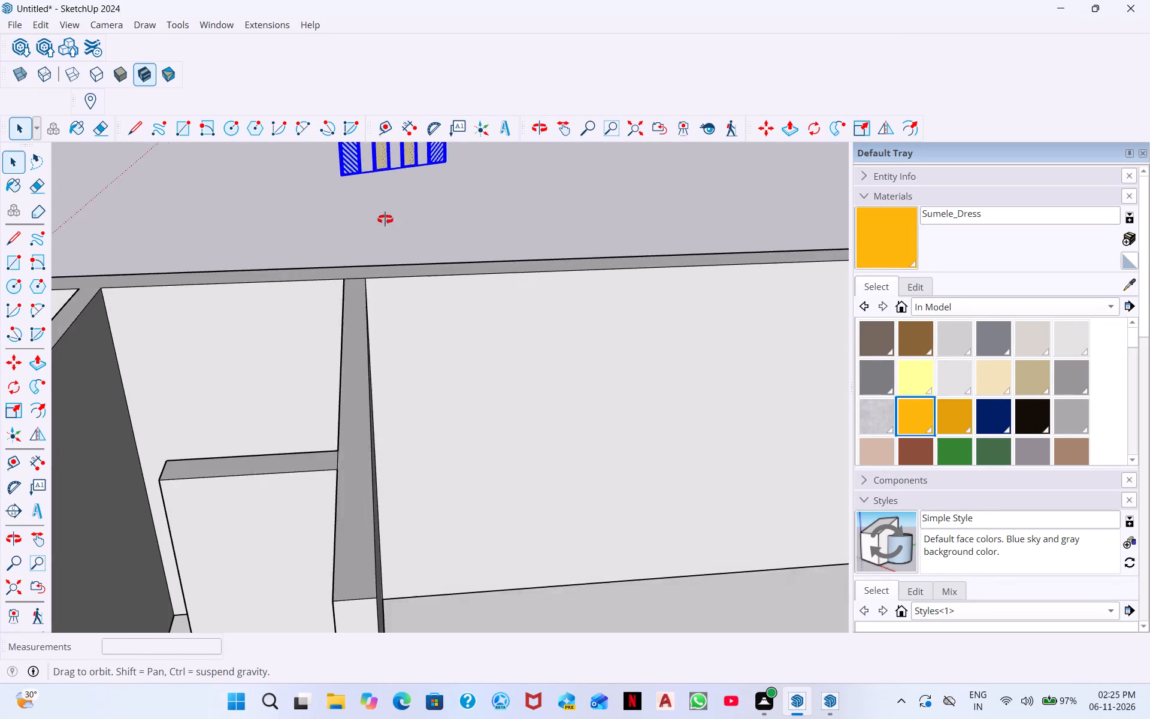
{"action": "middle_click_drag", "start_coordinate": [385, 219], "coordinate": [386, 205]}
{"action": "left_click", "coordinate": [386, 203]}
{"action": "left_click", "coordinate": [355, 213]}
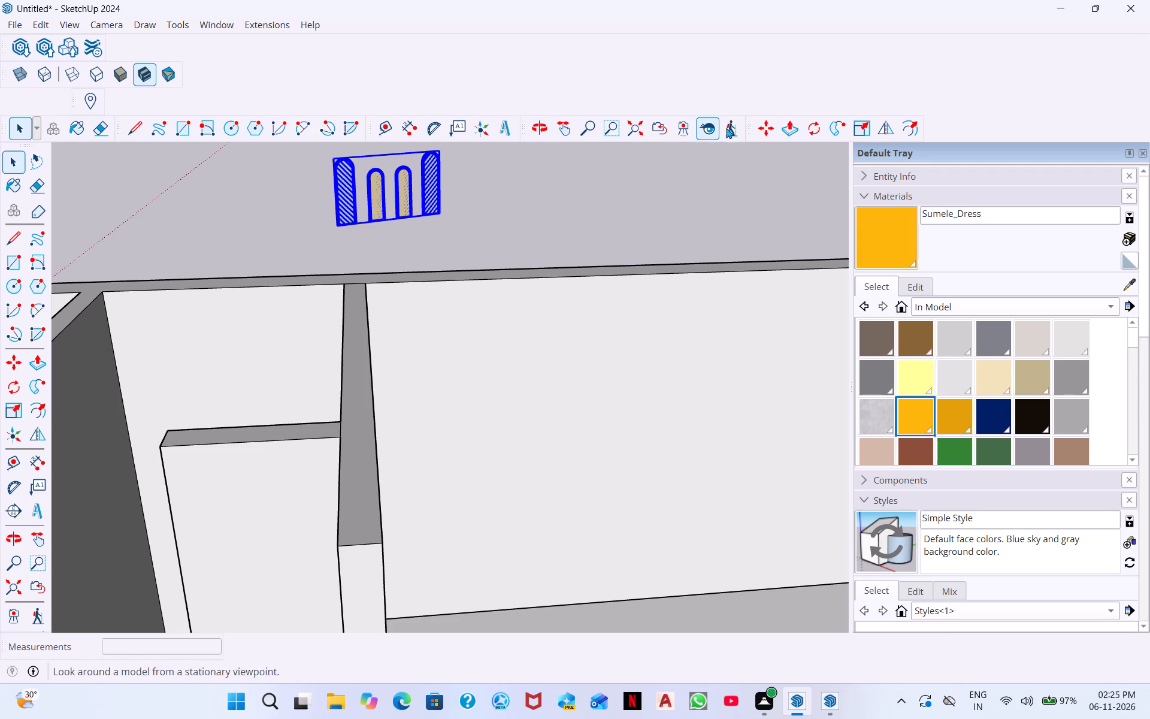
{"action": "left_click", "coordinate": [768, 132]}
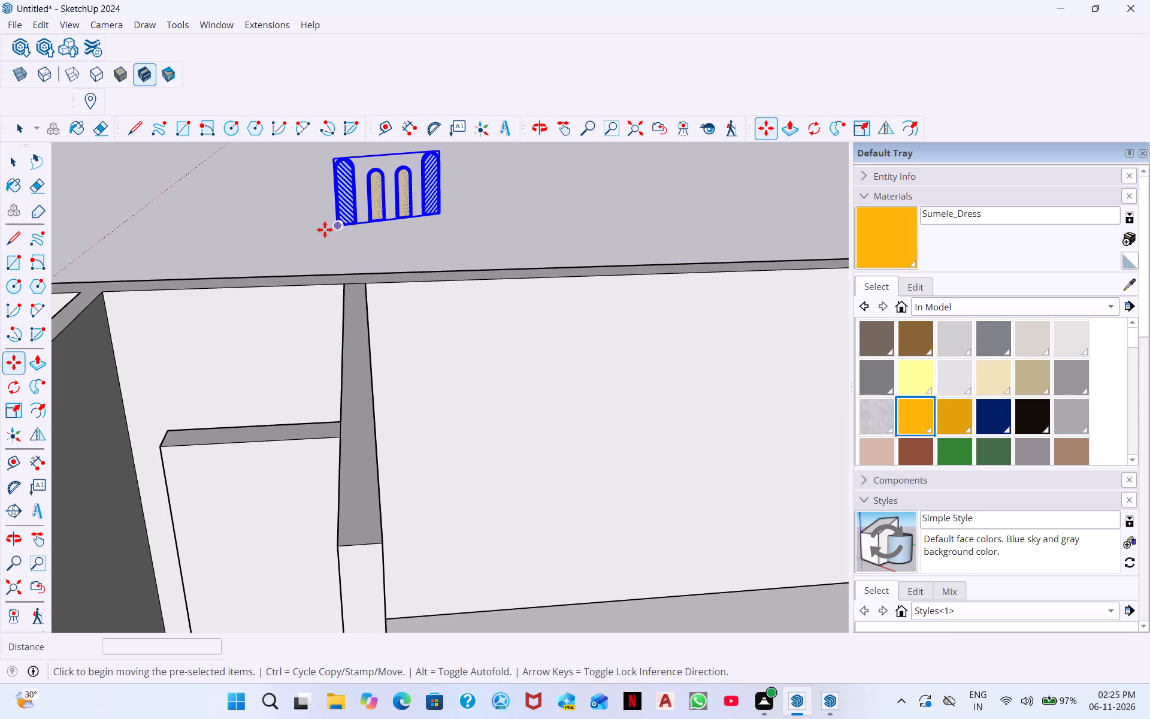
{"action": "left_click", "coordinate": [339, 225]}
{"action": "scroll", "coordinate": [137, 313], "scroll_direction": "down", "scroll_amount": 4}
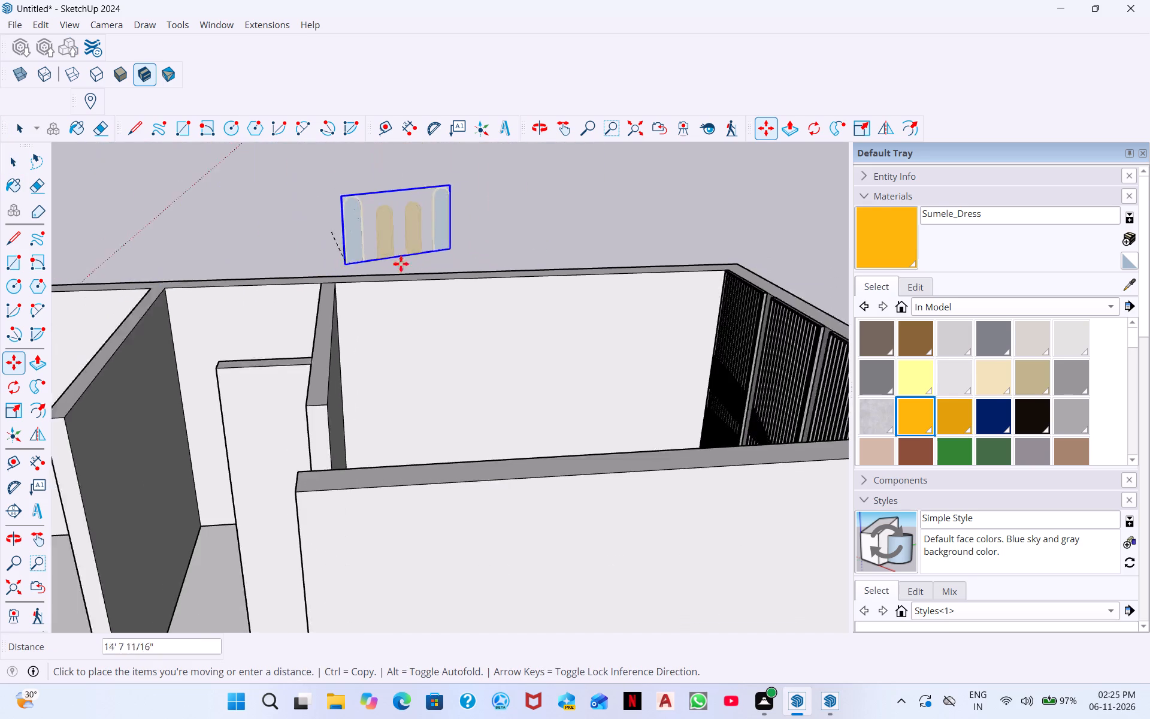
{"action": "middle_click_drag", "start_coordinate": [22, 360], "coordinate": [217, 280]}
{"action": "middle_click_drag", "start_coordinate": [337, 331], "coordinate": [129, 379]}
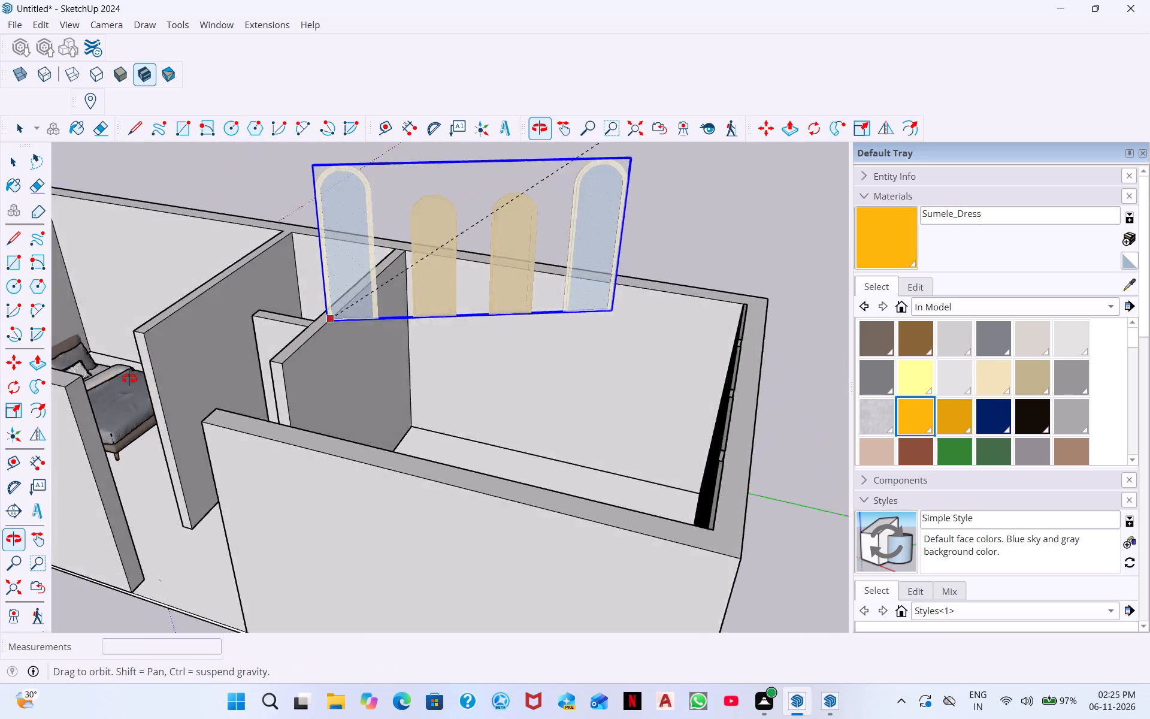
{"action": "middle_click_drag", "start_coordinate": [129, 379], "coordinate": [0, 311]}
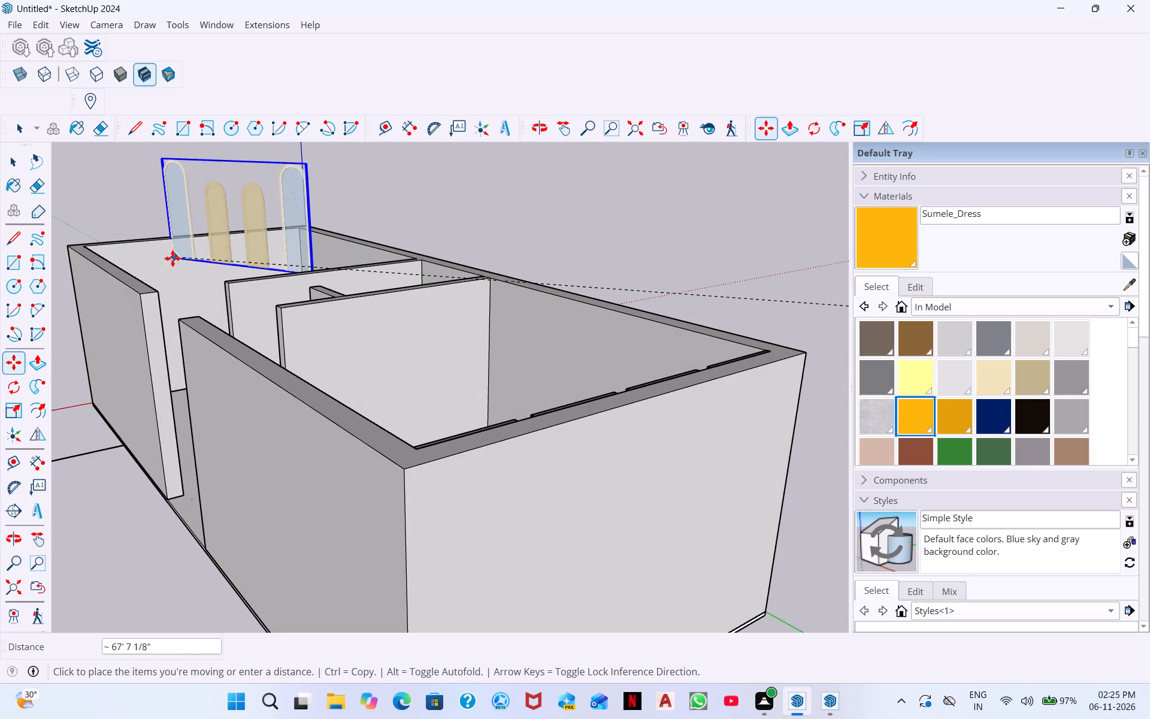
{"action": "left_click", "coordinate": [175, 228]}
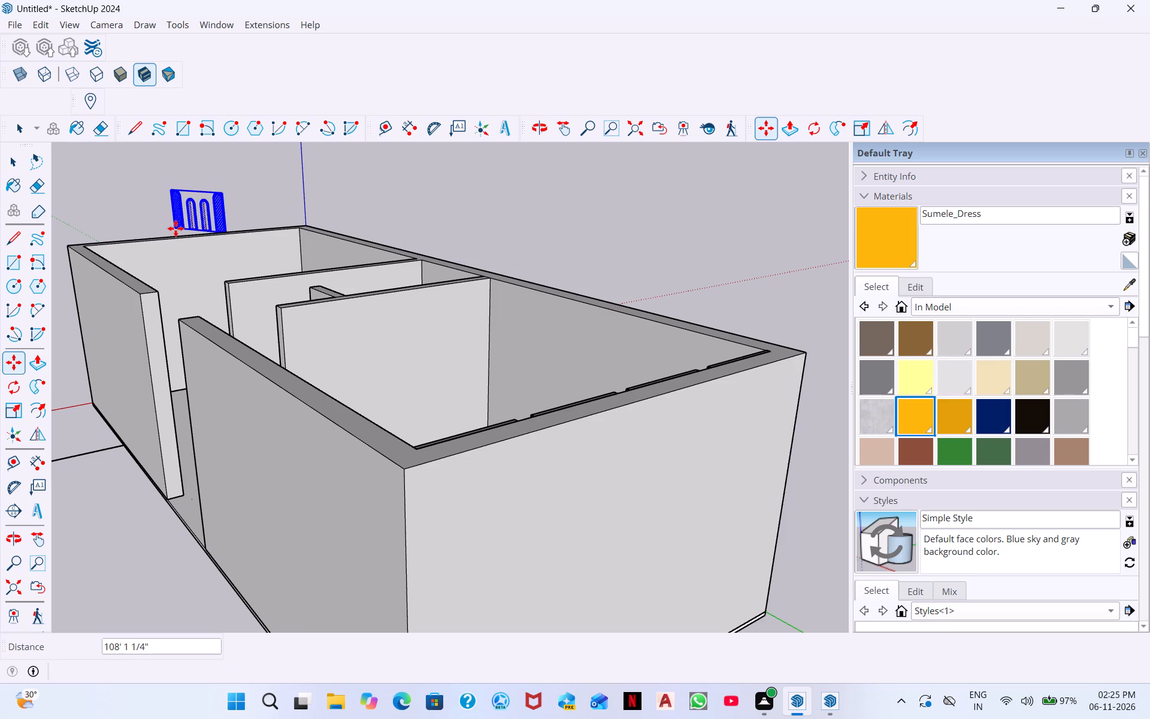
Move the wall art by its other lower corner about 74' 2" to the top edge of the bedroom's end wall.
{"action": "scroll", "coordinate": [241, 208], "scroll_direction": "up", "scroll_amount": 9}
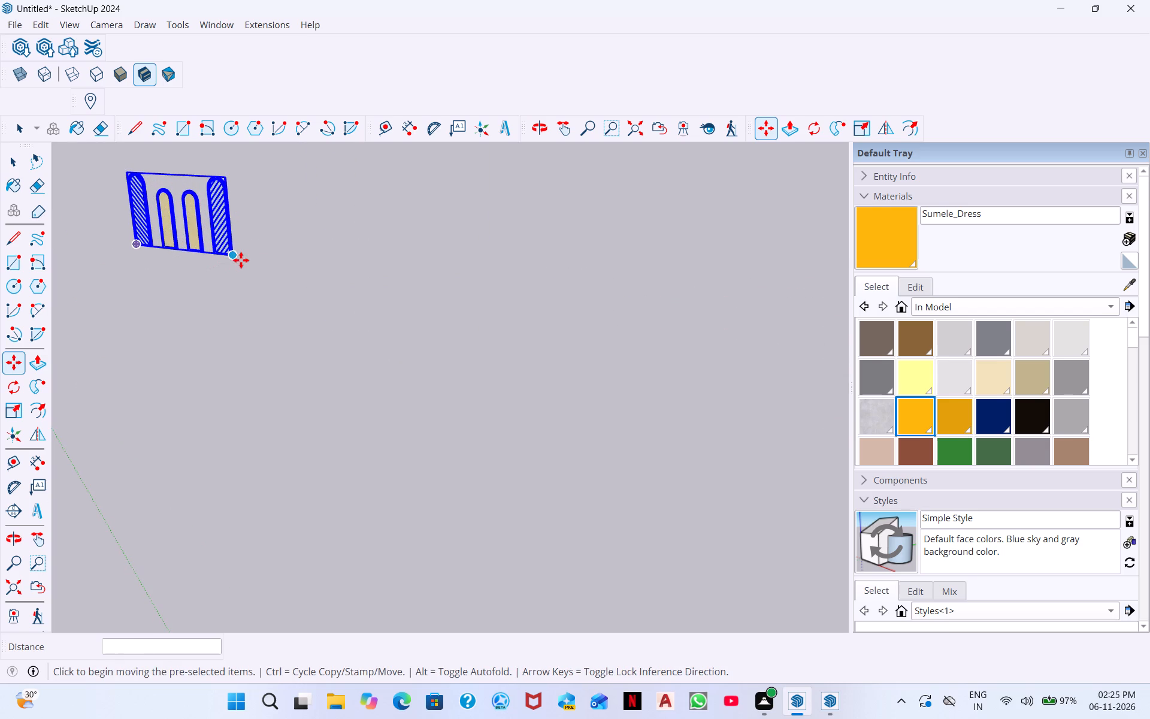
{"action": "left_click", "coordinate": [237, 253]}
{"action": "scroll", "coordinate": [326, 406], "scroll_direction": "down", "scroll_amount": 10}
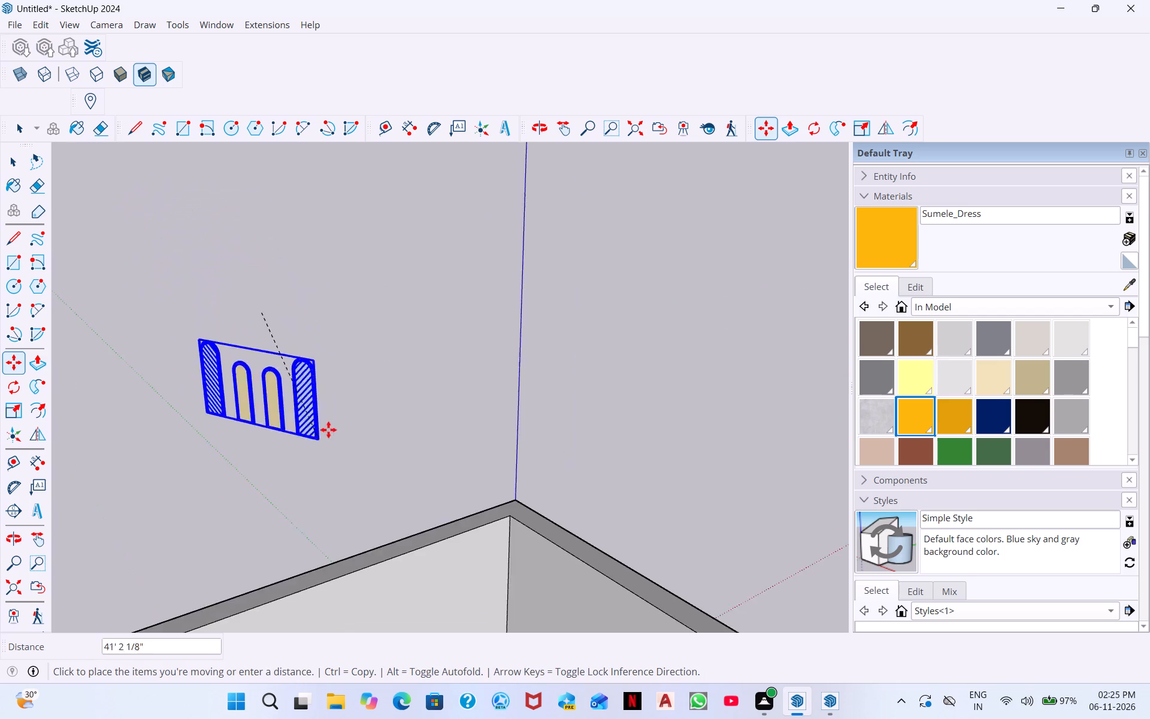
{"action": "scroll", "coordinate": [328, 430], "scroll_direction": "down", "scroll_amount": 4}
{"action": "left_click", "coordinate": [357, 493]}
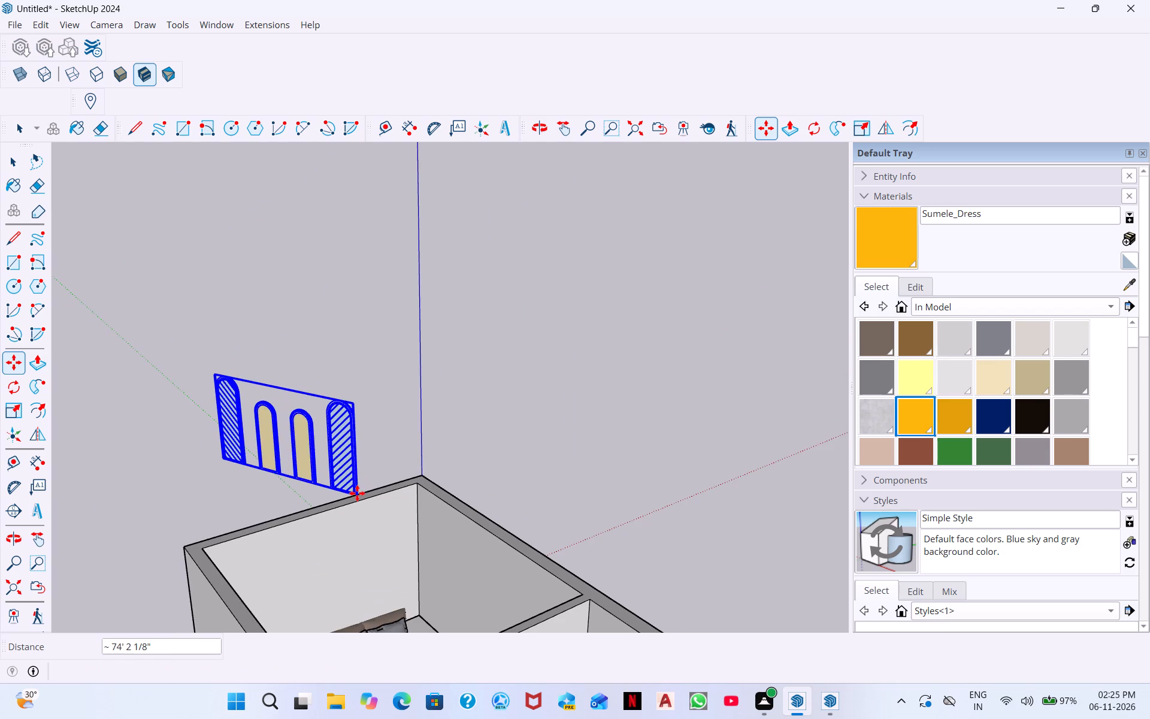
{"action": "key", "text": "Escape"}
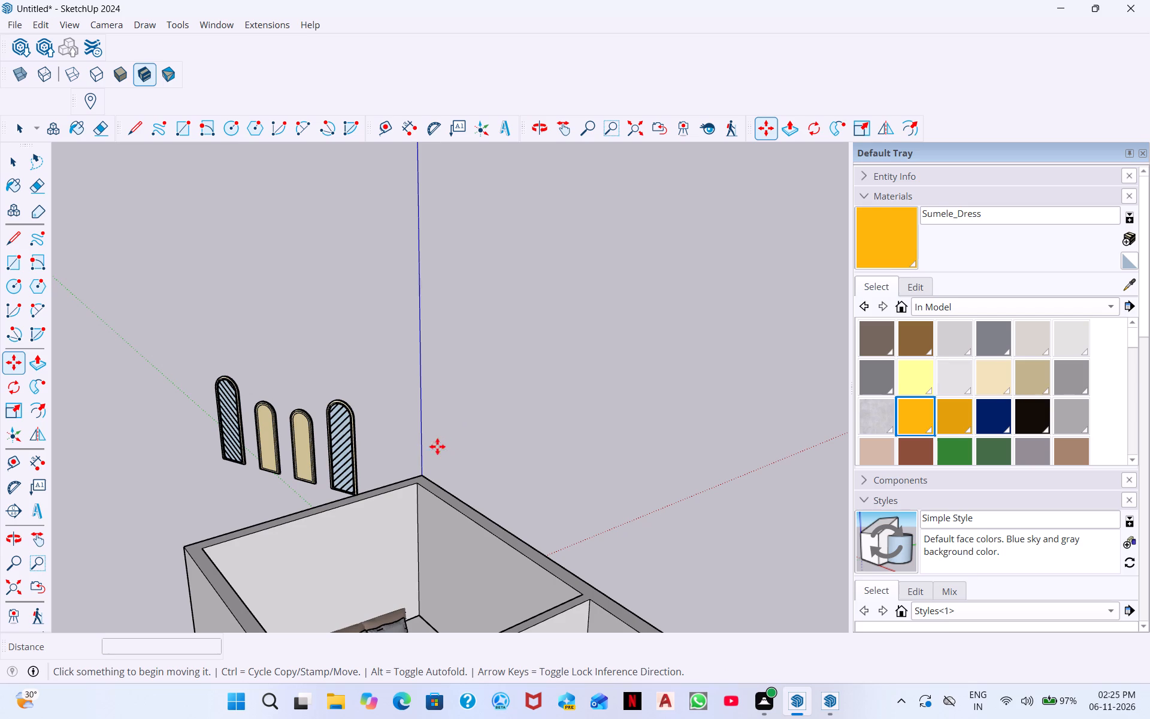
Shift the arched wall art another 6" beside the bedroom's end wall.
{"action": "left_click", "coordinate": [352, 476]}
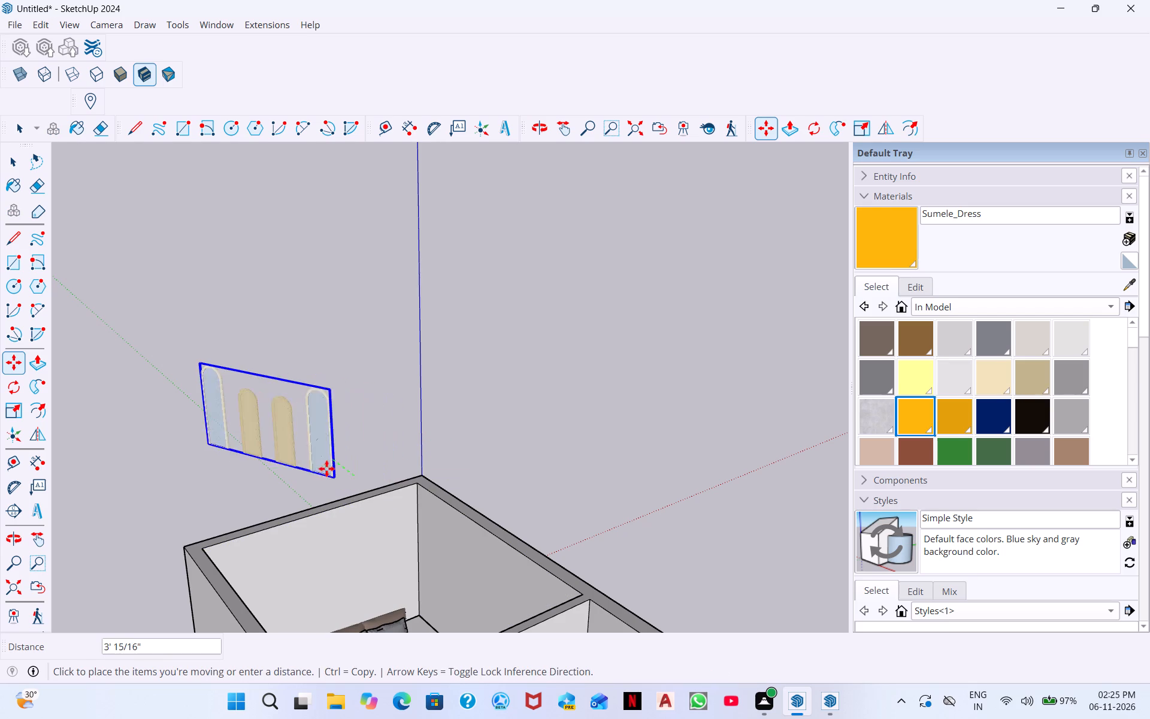
{"action": "left_click", "coordinate": [347, 491]}
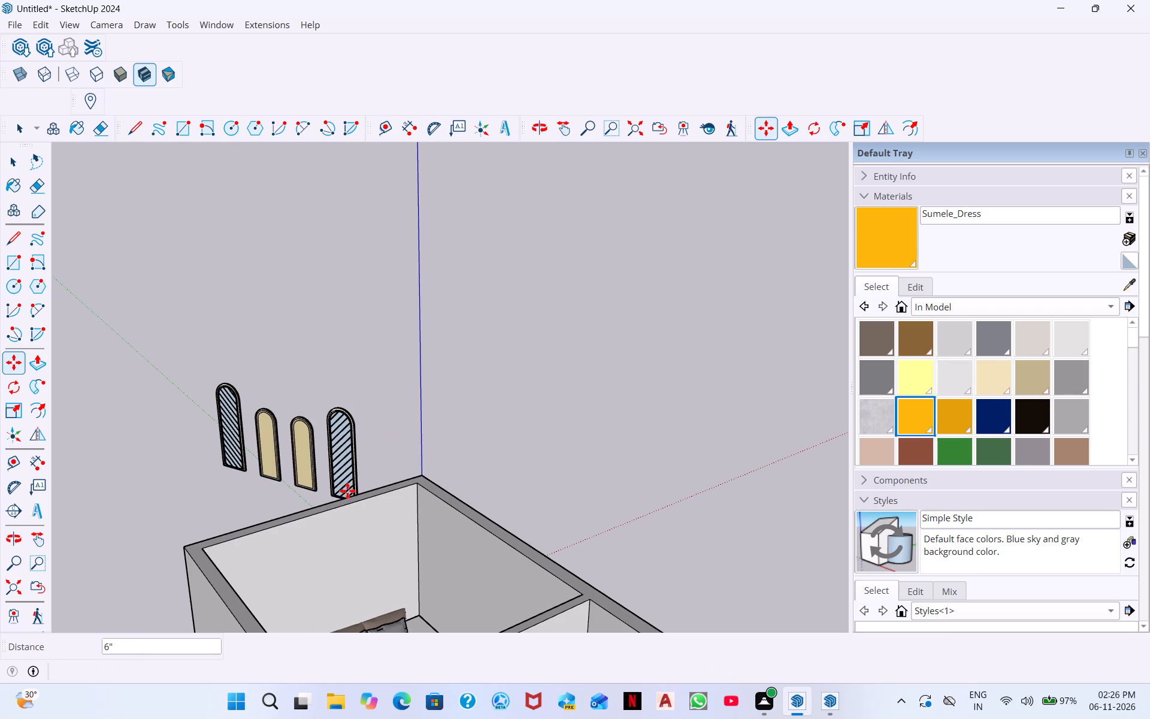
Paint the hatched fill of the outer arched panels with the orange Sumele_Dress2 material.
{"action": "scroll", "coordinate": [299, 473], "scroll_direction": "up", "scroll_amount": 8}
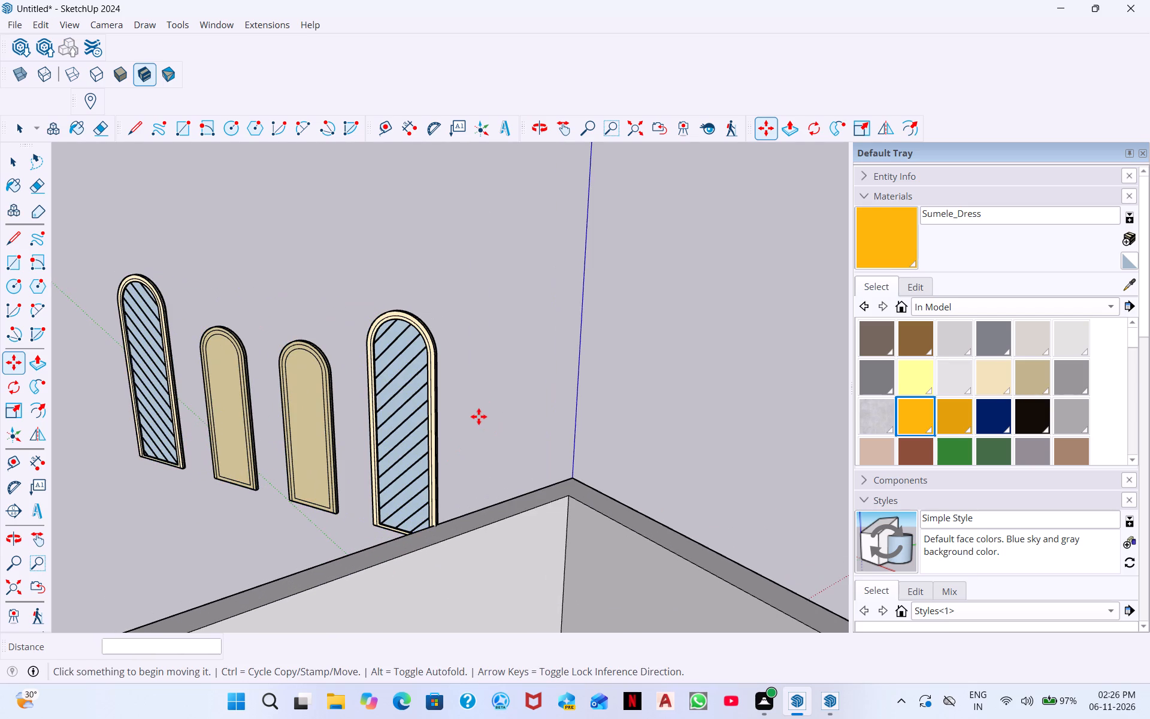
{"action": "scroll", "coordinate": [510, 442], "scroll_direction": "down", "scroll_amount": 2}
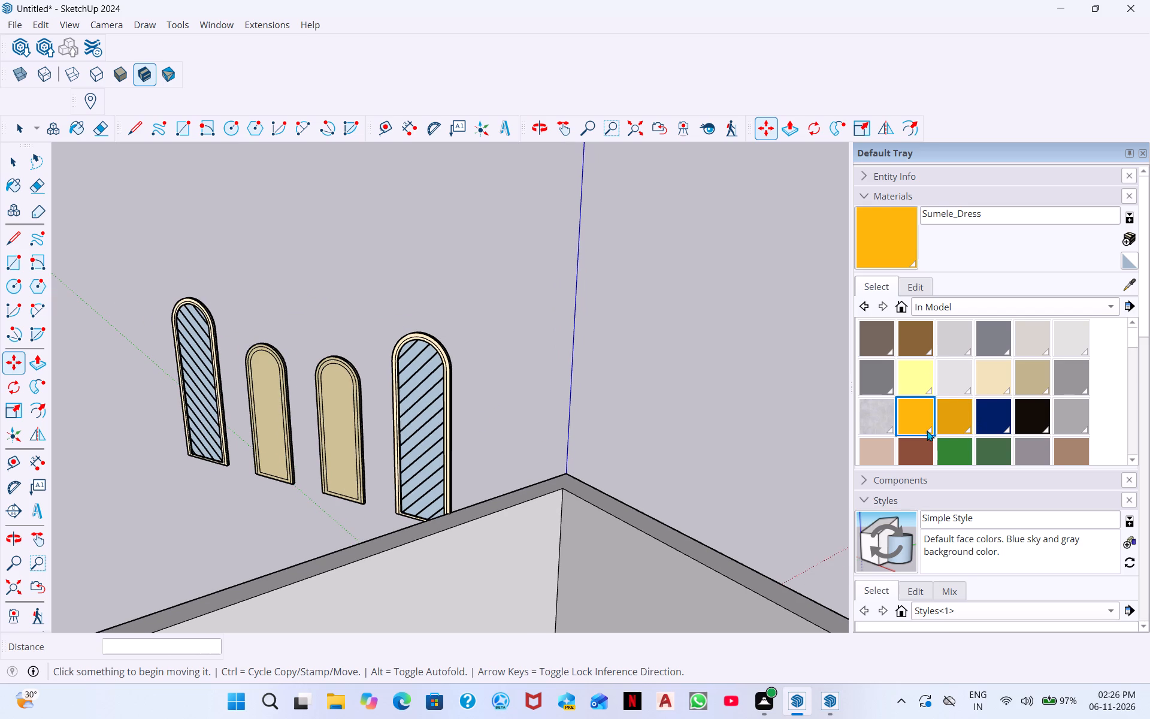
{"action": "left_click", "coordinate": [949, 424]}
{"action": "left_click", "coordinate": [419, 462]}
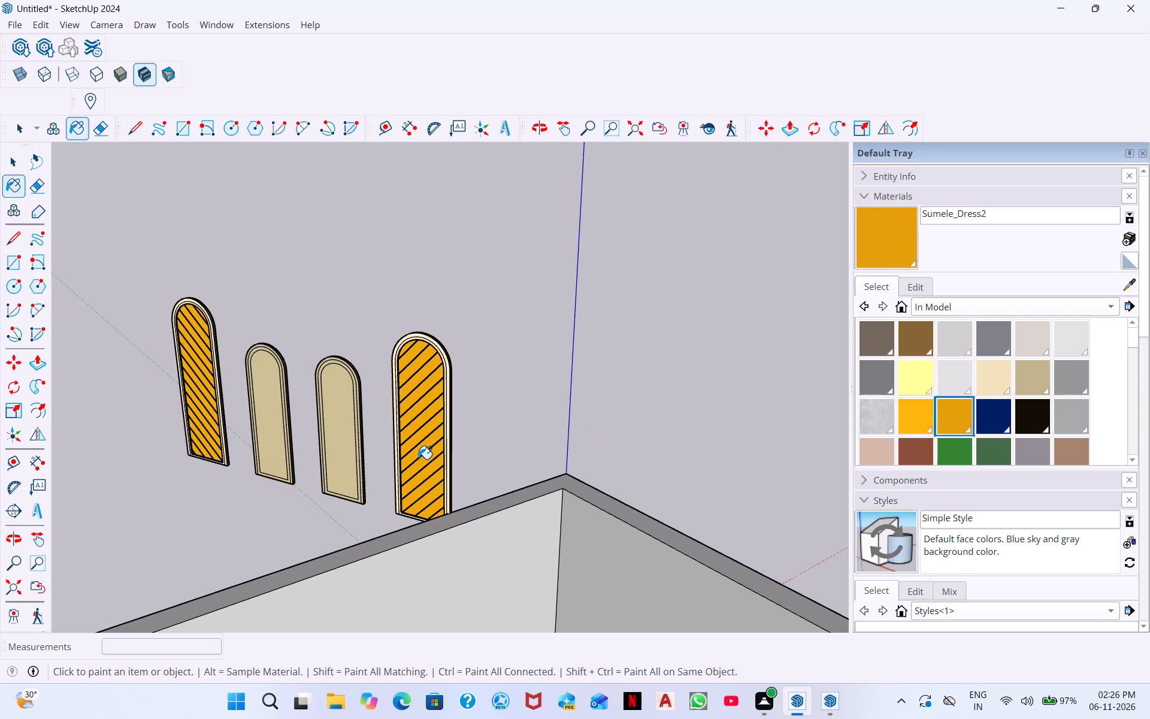
Paint the hatched fill of the outer arched panels with the dark blue Sumele_Dress3 material.
{"action": "left_click", "coordinate": [1003, 425]}
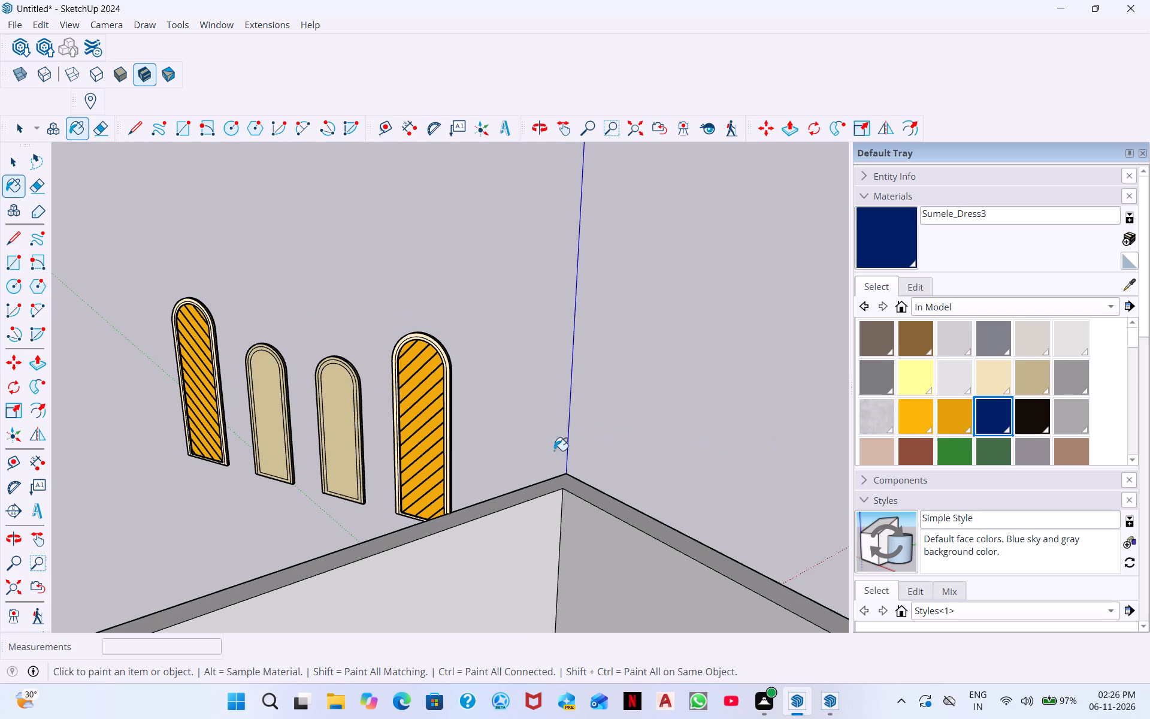
{"action": "left_click", "coordinate": [426, 463]}
{"action": "scroll", "coordinate": [441, 460], "scroll_direction": "down", "scroll_amount": 2}
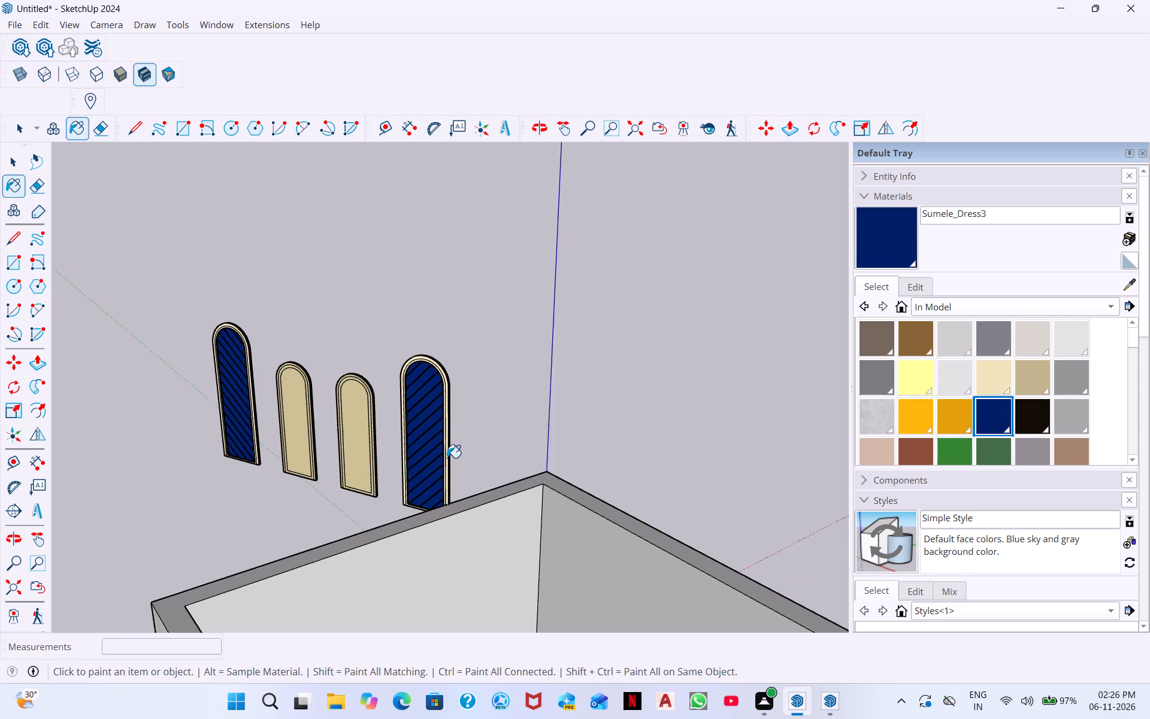
{"action": "scroll", "coordinate": [447, 458], "scroll_direction": "down", "scroll_amount": 1}
{"action": "key", "text": "space"}
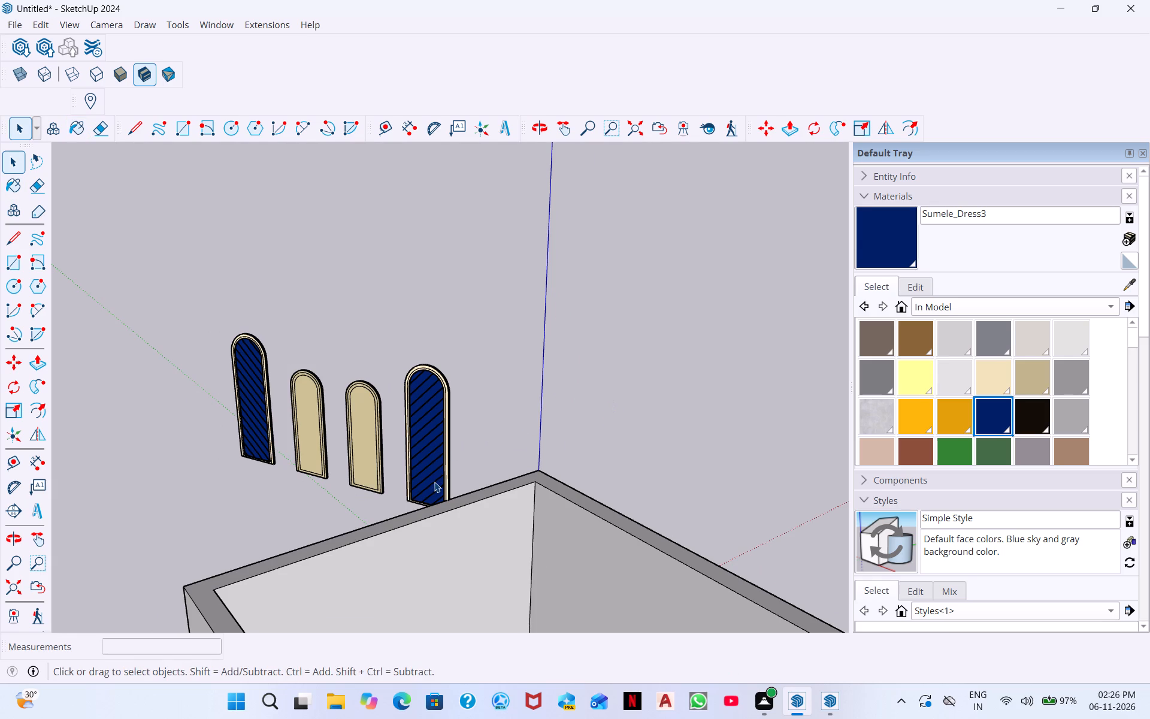
Rotate the arched wall art about 66° in the horizontal plane around its far lower corner.
{"action": "scroll", "coordinate": [434, 482], "scroll_direction": "up", "scroll_amount": 3}
{"action": "scroll", "coordinate": [450, 425], "scroll_direction": "up", "scroll_amount": 4}
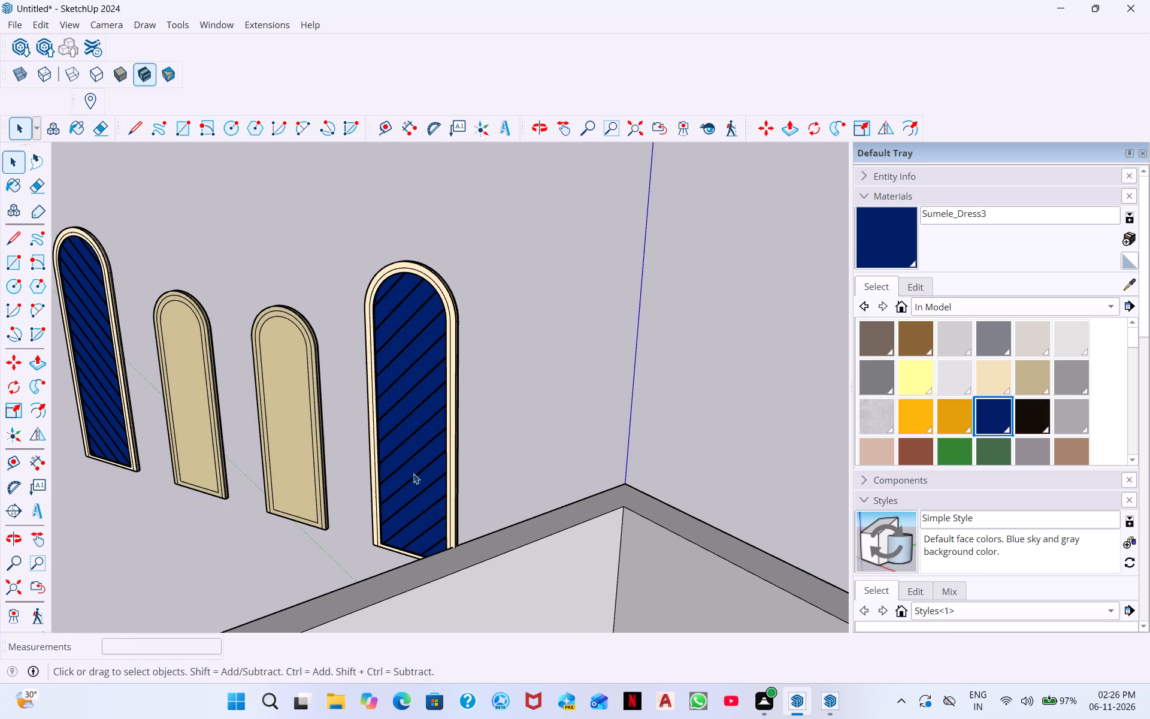
{"action": "left_click", "coordinate": [413, 473]}
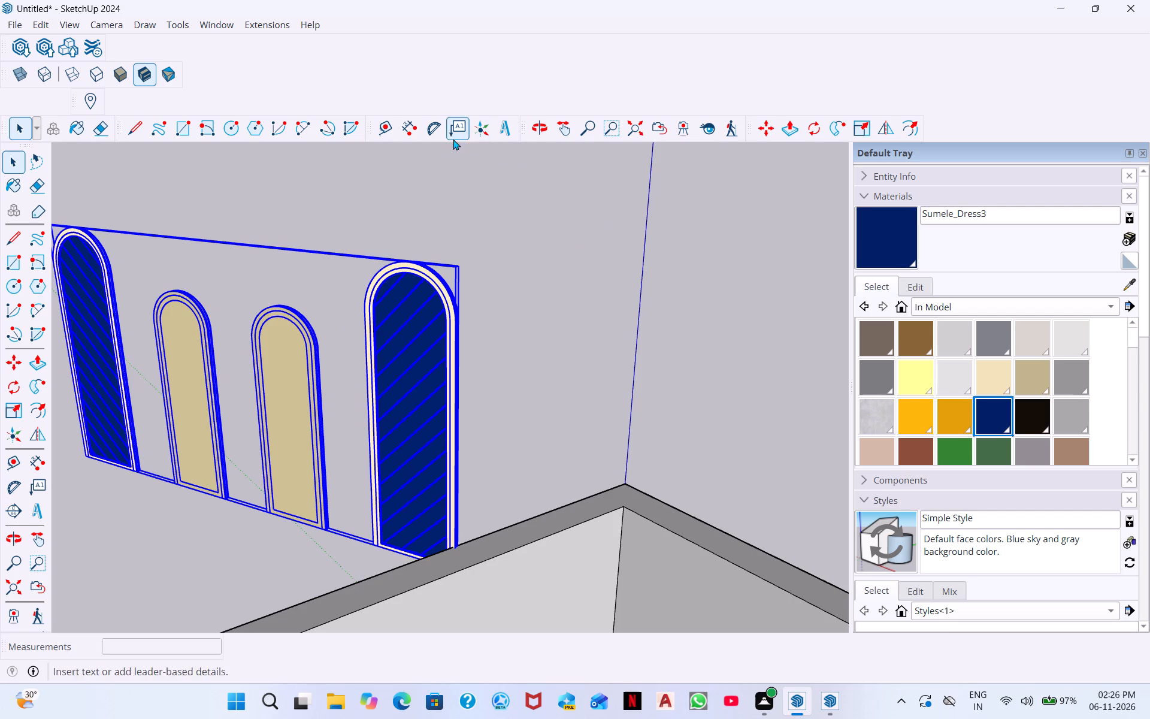
{"action": "left_click", "coordinate": [434, 131]}
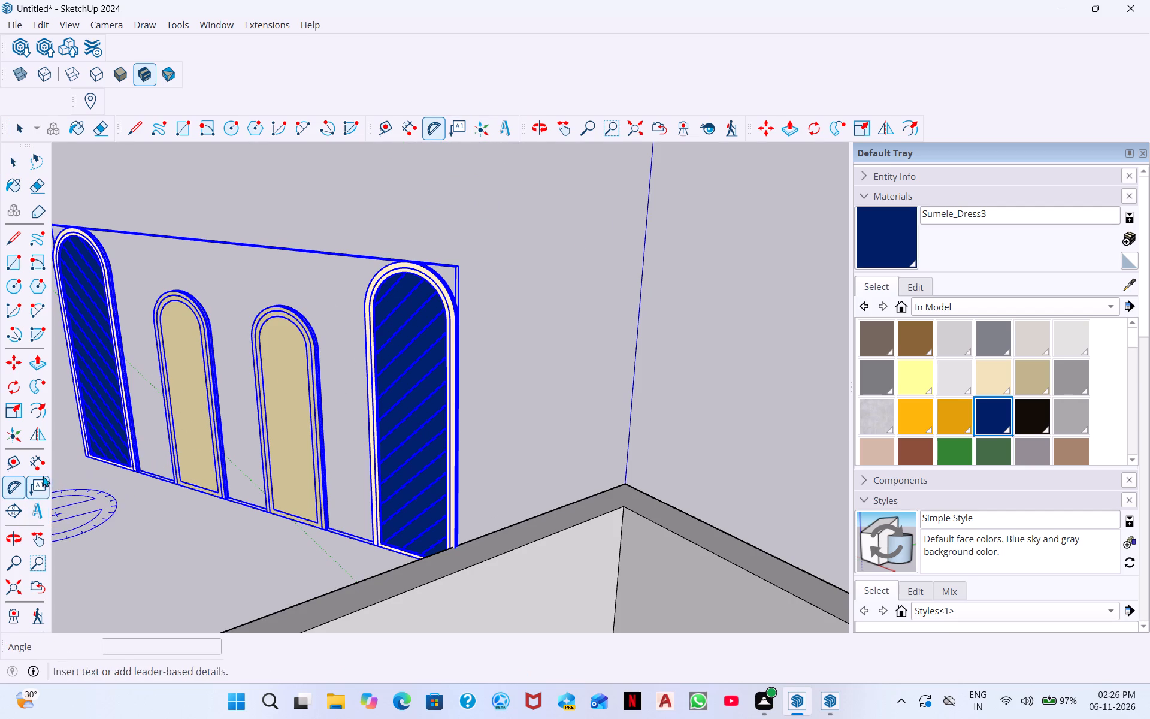
{"action": "key", "text": "Down"}
{"action": "key", "text": "Up"}
{"action": "left_click", "coordinate": [83, 452]}
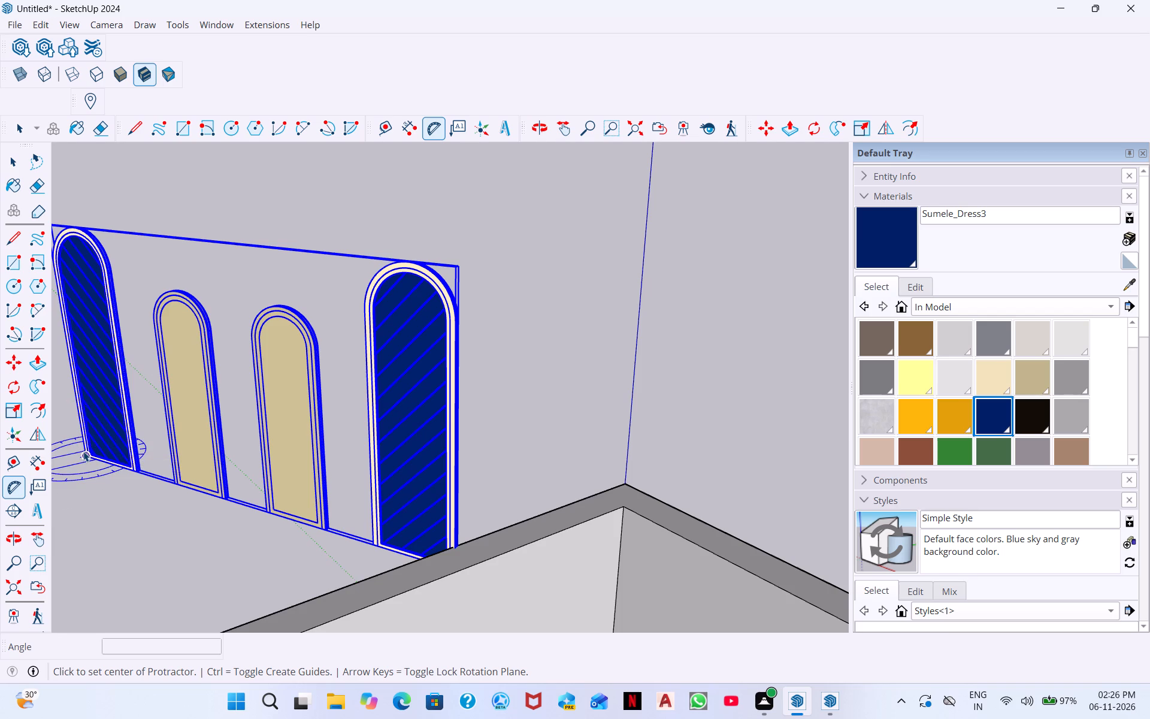
{"action": "key", "text": "q"}
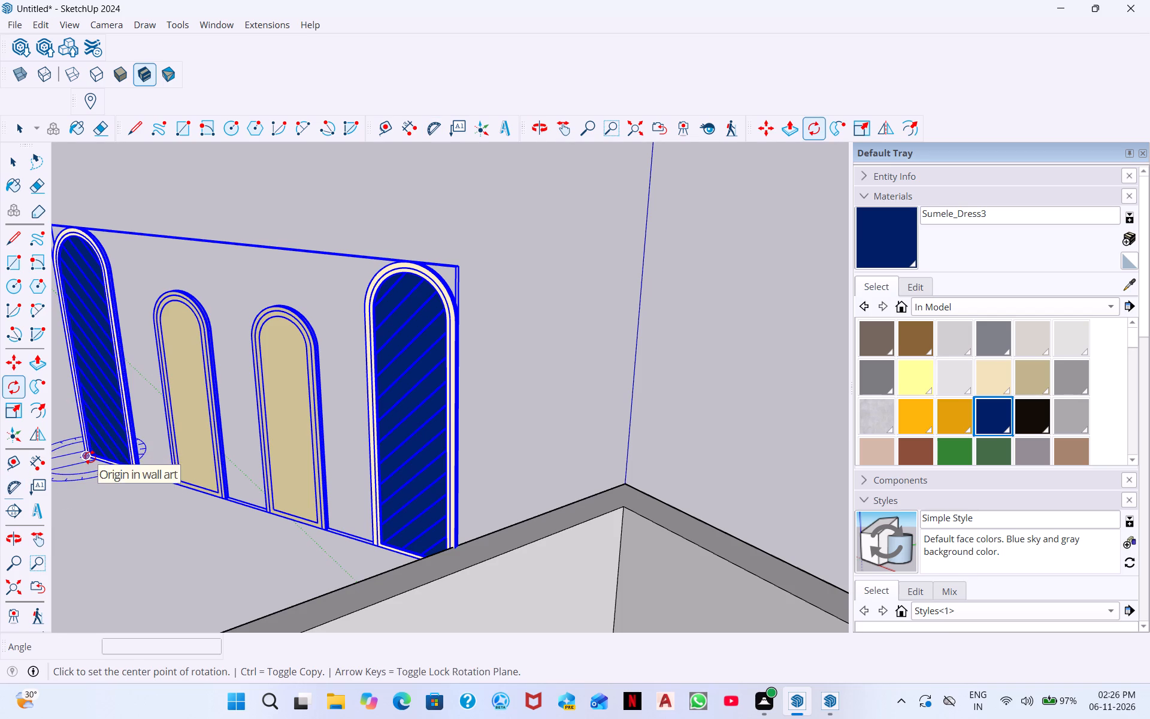
{"action": "left_click_drag", "start_coordinate": [90, 457], "coordinate": [70, 502]}
{"action": "left_click_drag", "start_coordinate": [69, 504], "coordinate": [60, 520]}
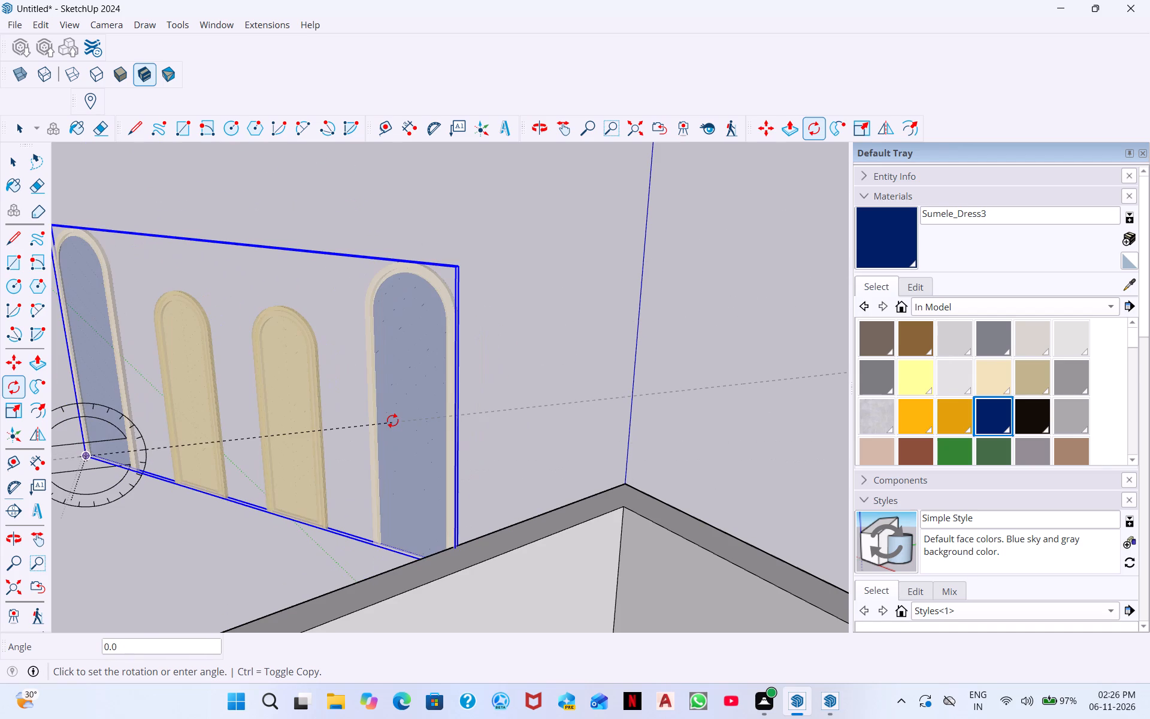
{"action": "key", "text": "Escape"}
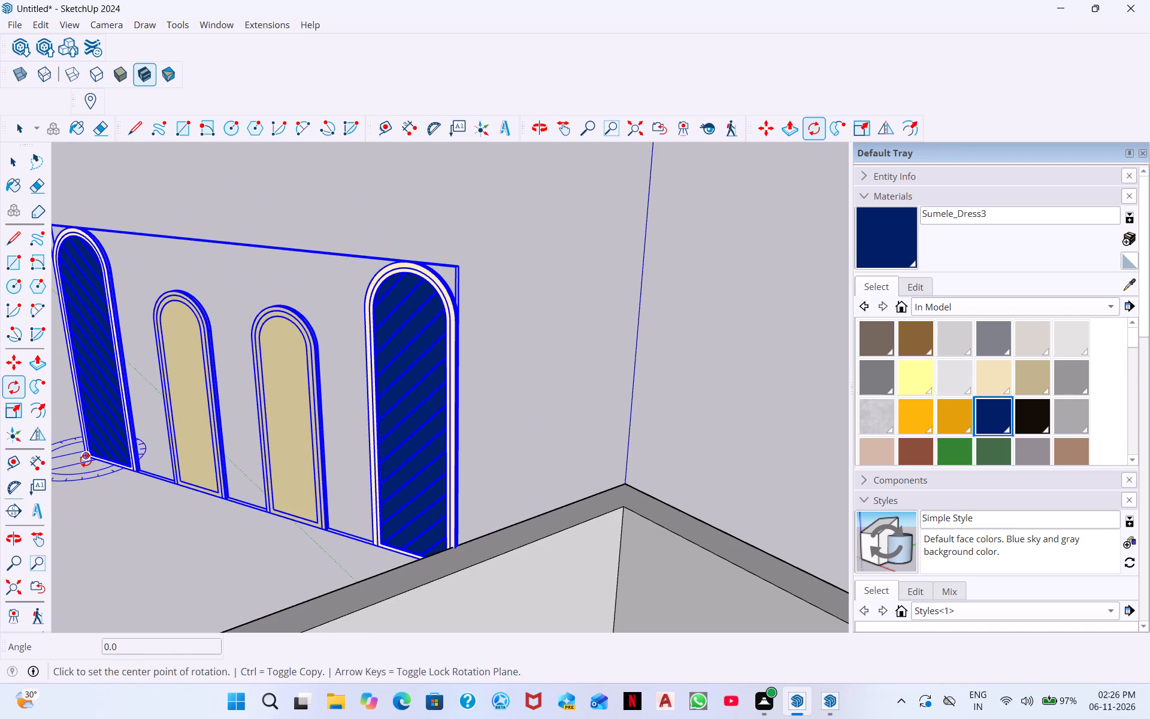
{"action": "left_click", "coordinate": [86, 460]}
{"action": "left_click", "coordinate": [117, 563]}
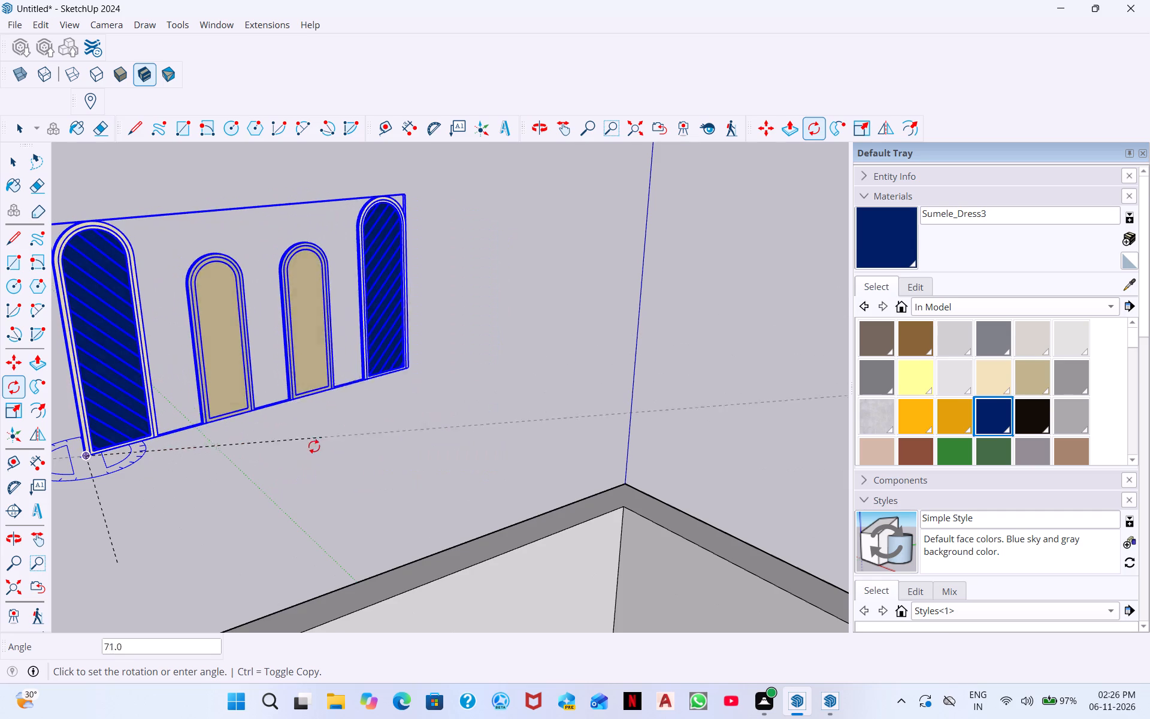
{"action": "left_click", "coordinate": [628, 437]}
{"action": "scroll", "coordinate": [417, 437], "scroll_direction": "down", "scroll_amount": 9}
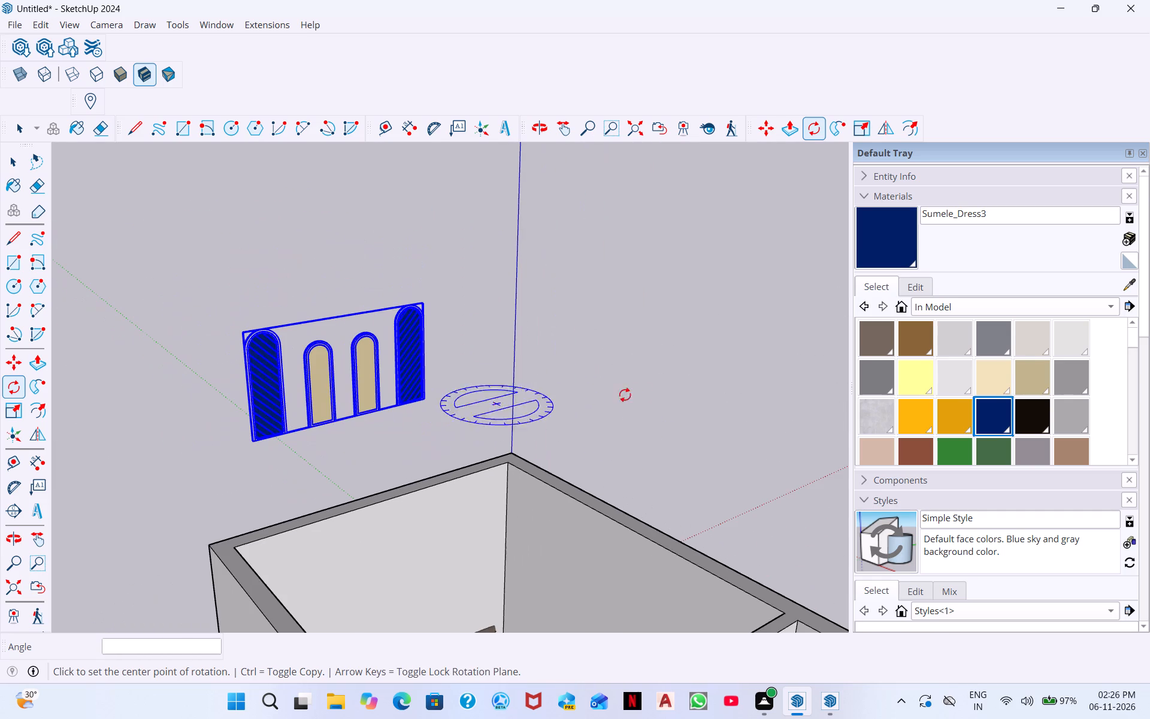
{"action": "left_click", "coordinate": [673, 388]}
{"action": "key", "text": "space"}
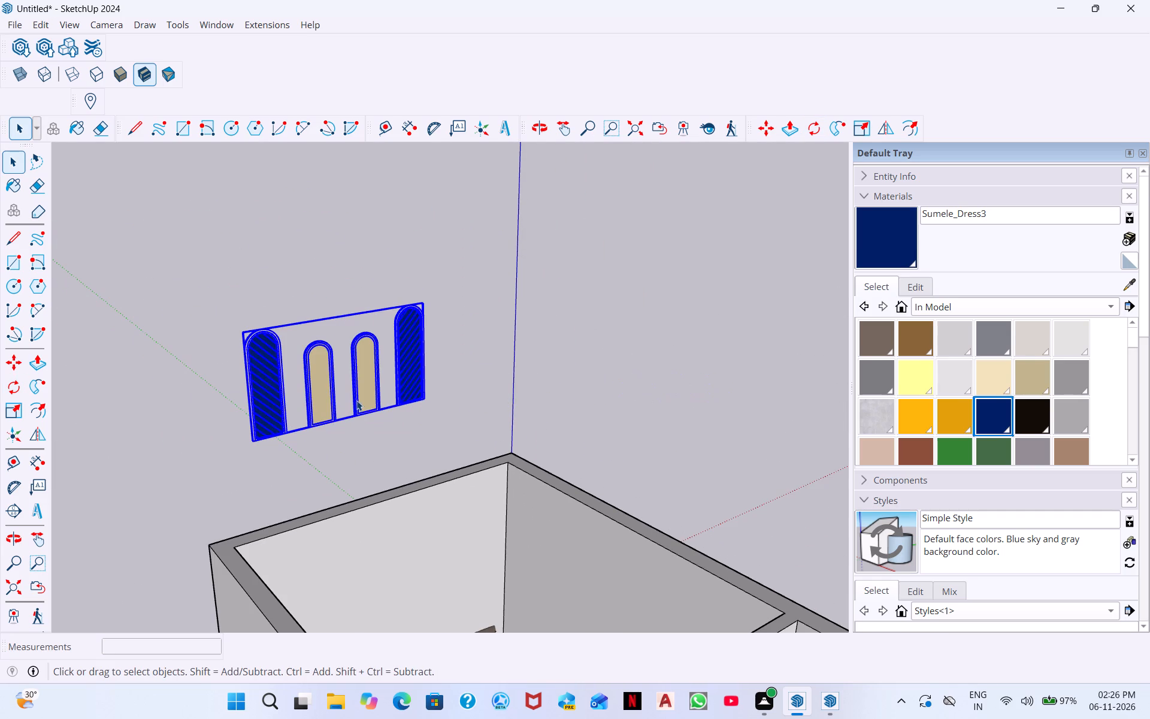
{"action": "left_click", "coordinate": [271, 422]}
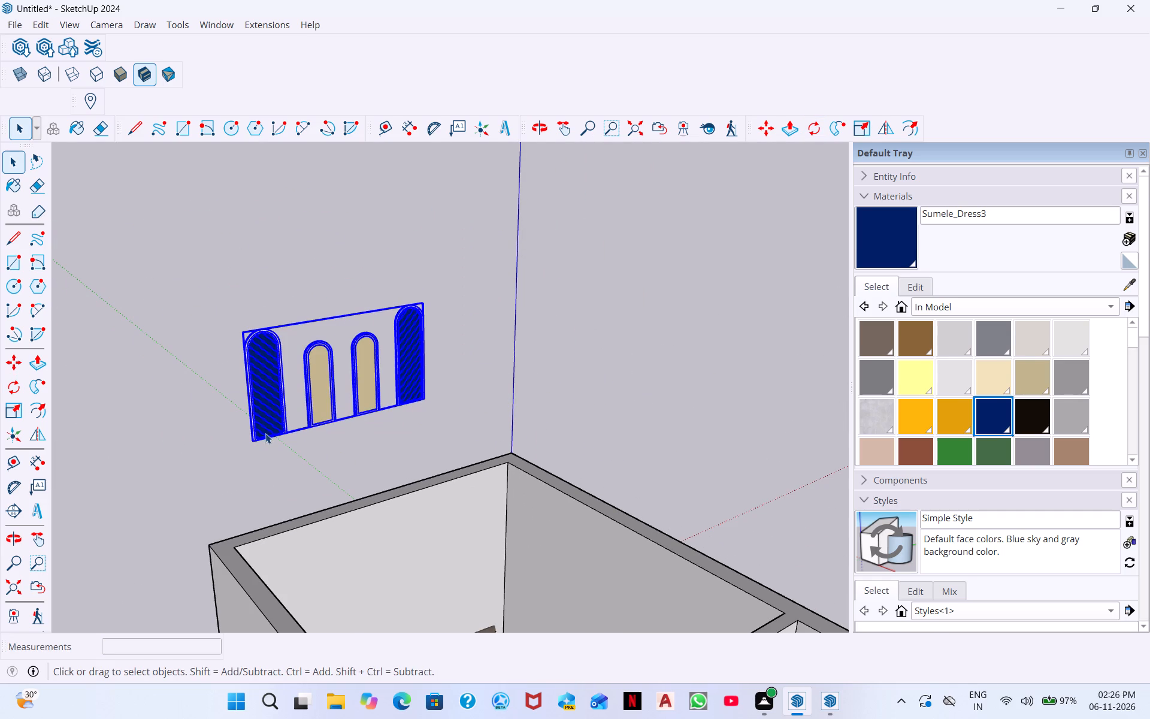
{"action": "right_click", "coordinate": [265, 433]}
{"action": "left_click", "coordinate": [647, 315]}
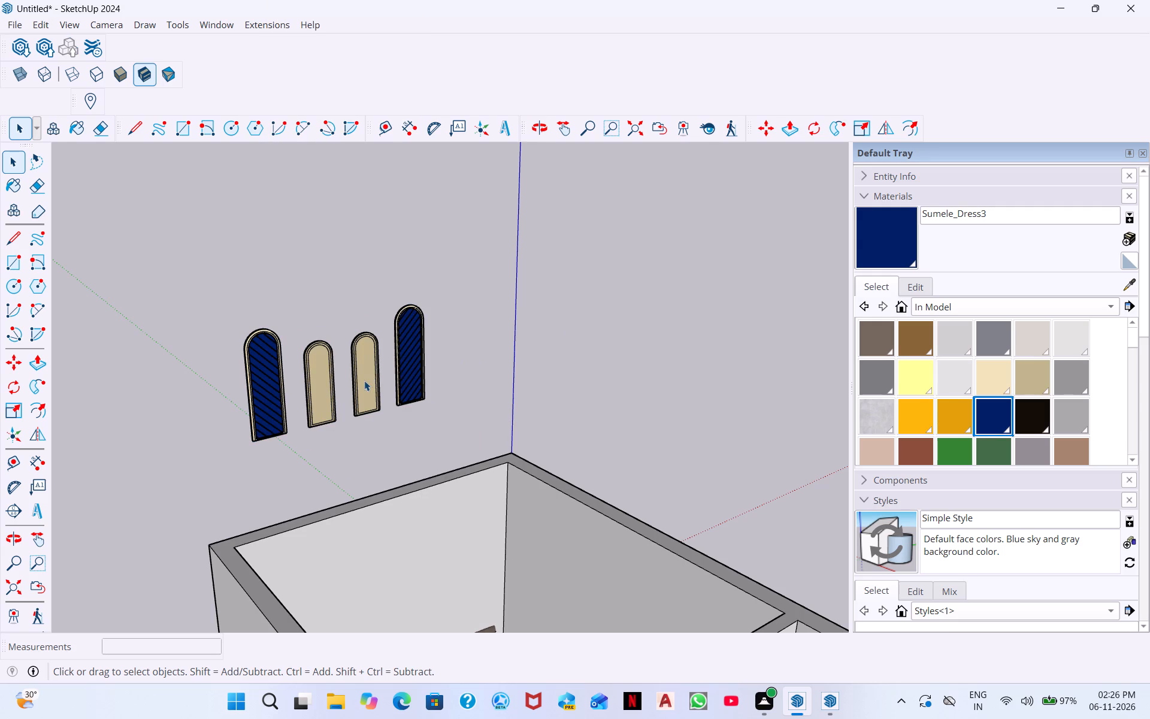
Move the rotated arched wall art by its lower corner toward the bedroom wall behind the bed.
{"action": "left_click", "coordinate": [364, 380]}
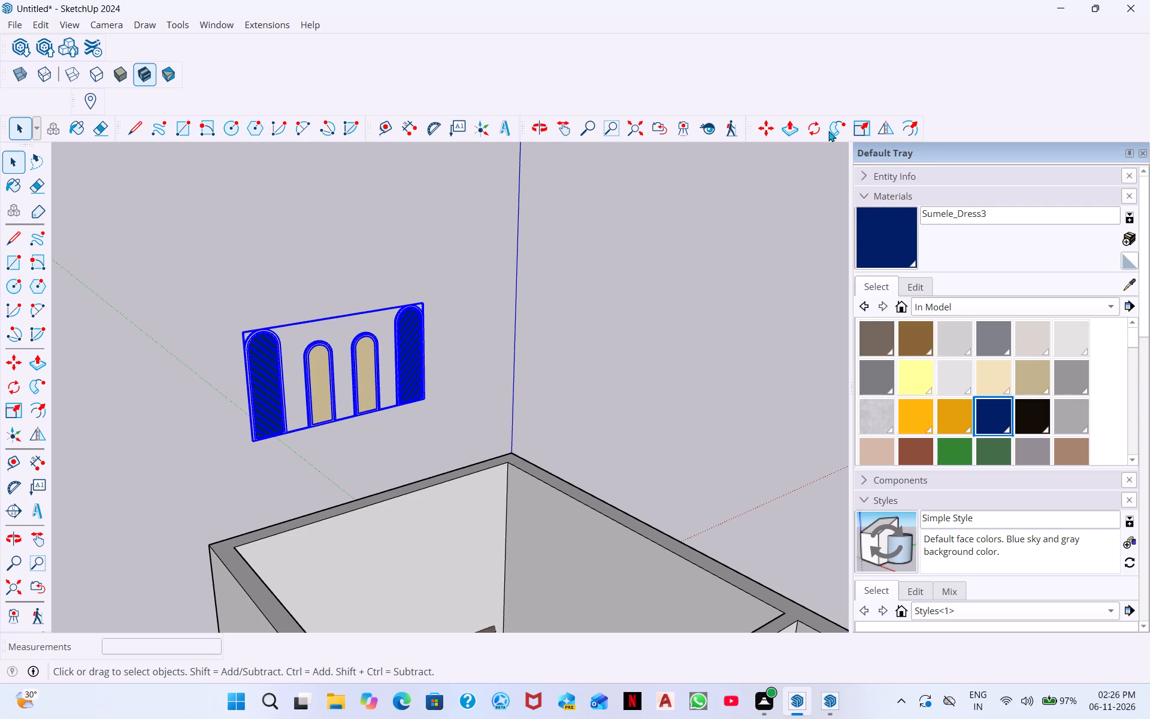
{"action": "left_click", "coordinate": [762, 128]}
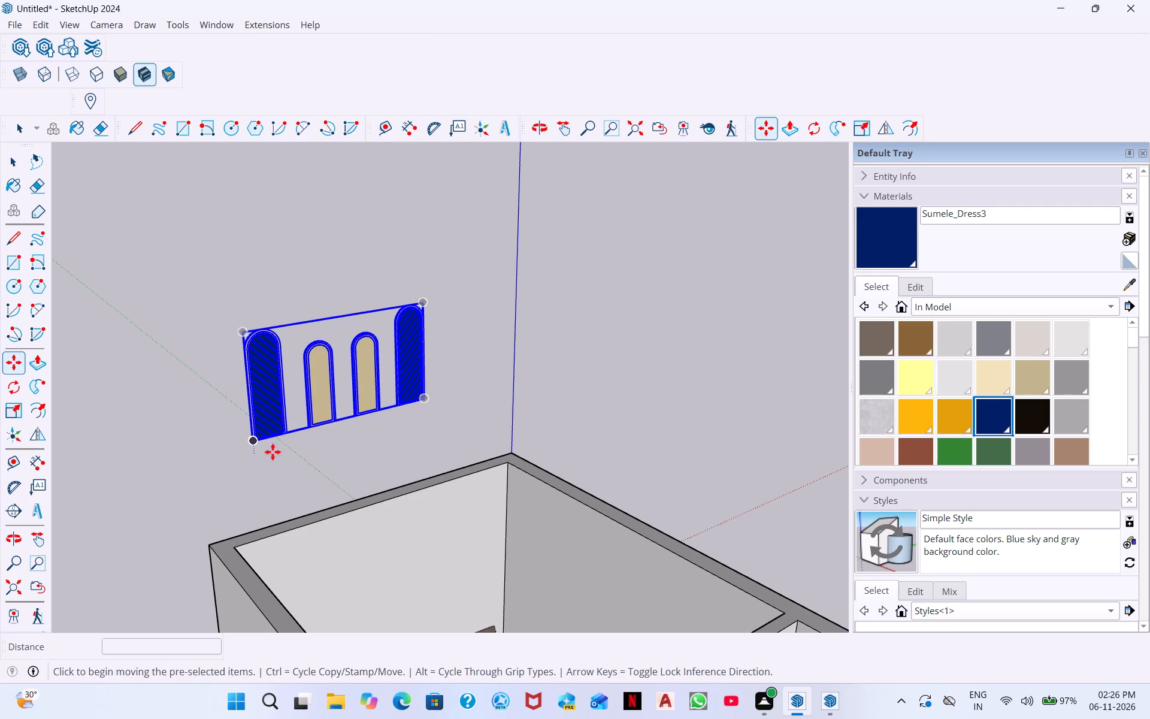
{"action": "scroll", "coordinate": [397, 425], "scroll_direction": "down", "scroll_amount": 7}
{"action": "middle_click_drag", "start_coordinate": [530, 481], "coordinate": [410, 523]}
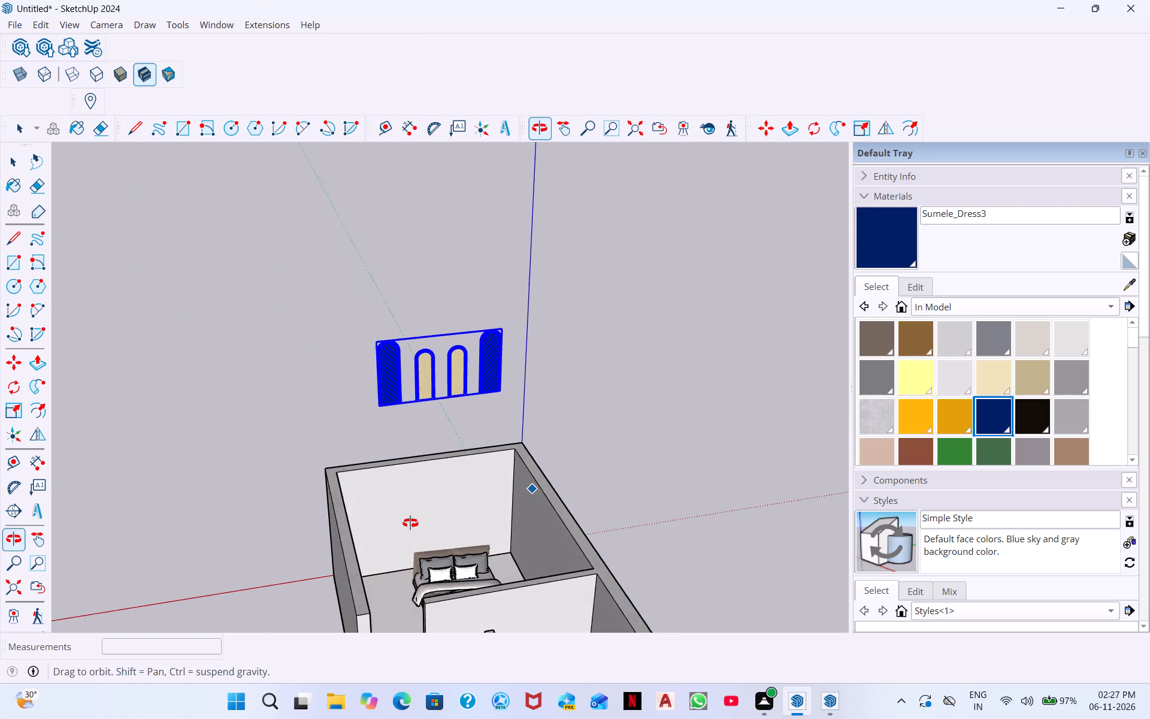
{"action": "middle_click_drag", "start_coordinate": [410, 523], "coordinate": [355, 501]}
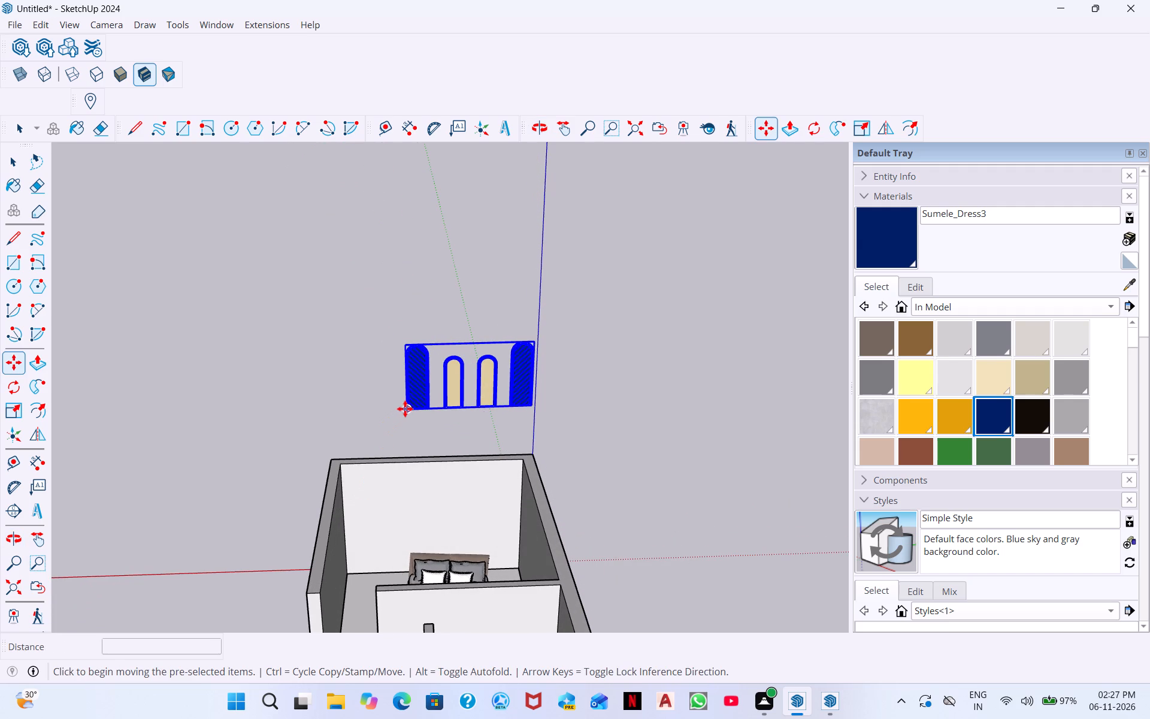
{"action": "left_click", "coordinate": [405, 408]}
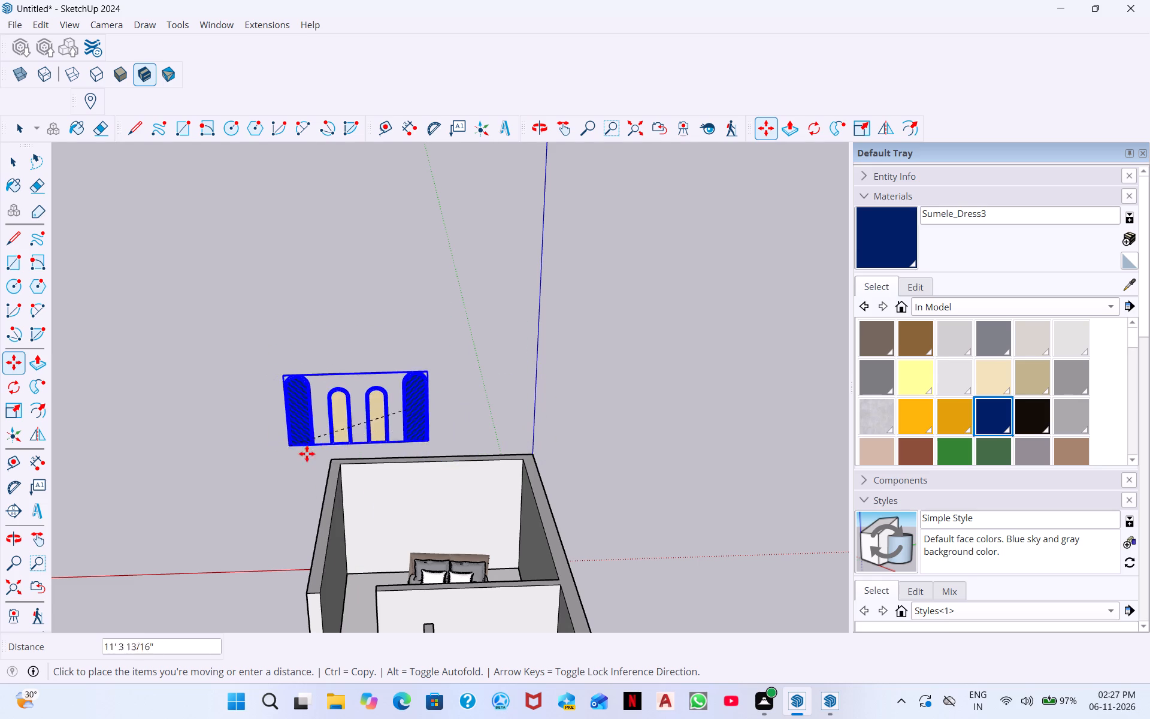
{"action": "key", "text": "Down"}
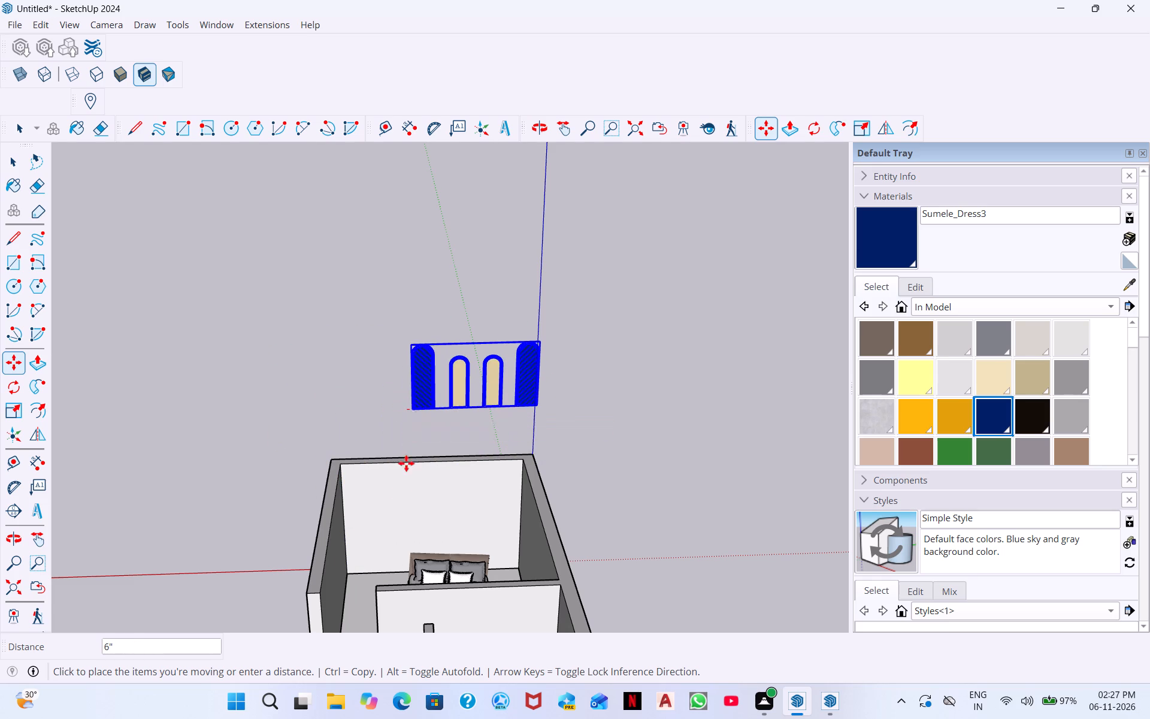
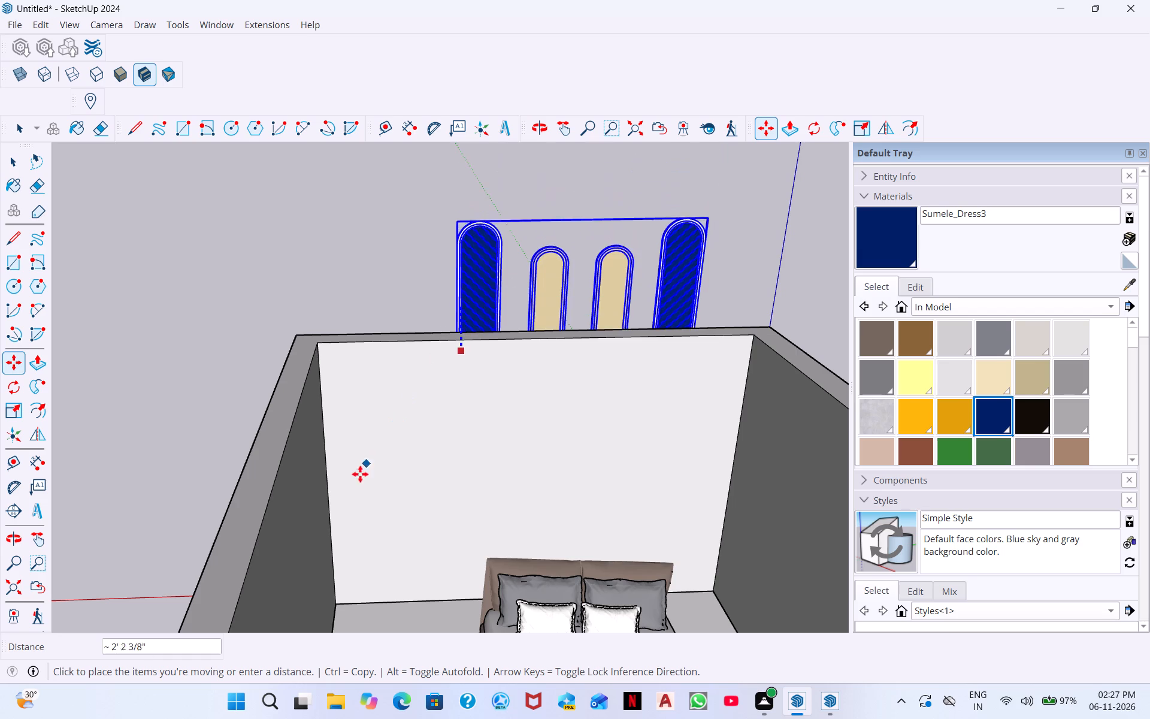
Move the four-arch wall panel about 22' 2" from behind the back wall into the bedroom, ahead of the headboard wall.
{"action": "left_click", "coordinate": [444, 289]}
{"action": "left_click", "coordinate": [459, 291]}
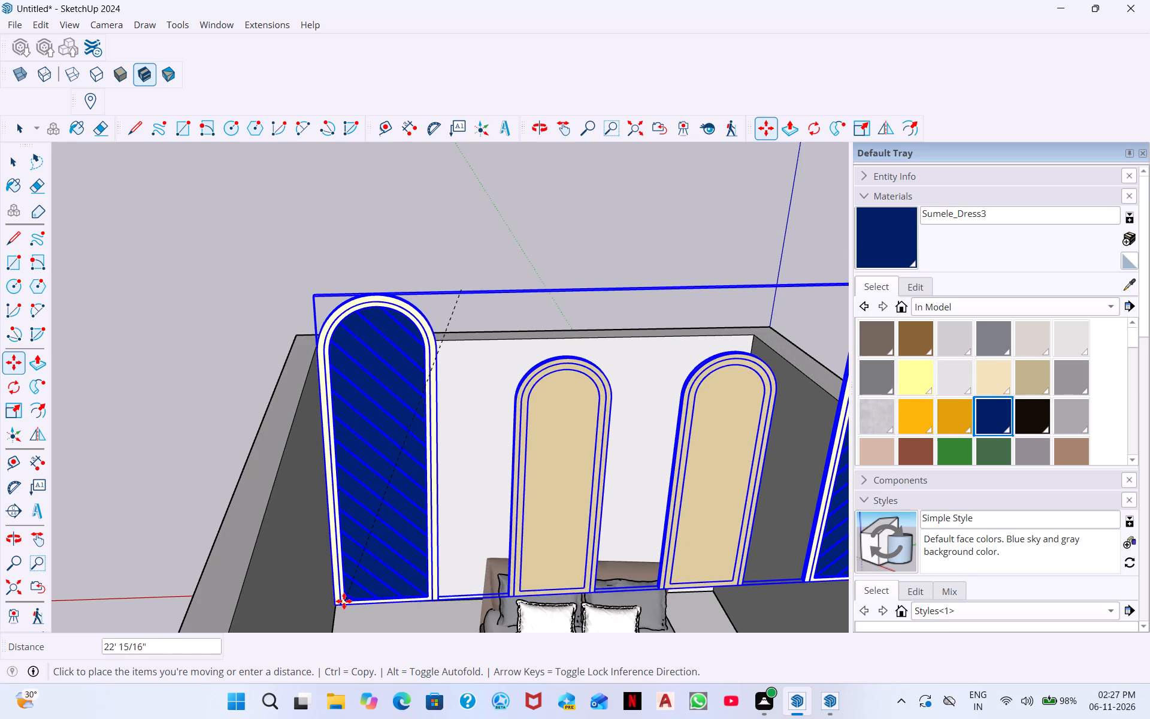
{"action": "scroll", "coordinate": [363, 592], "scroll_direction": "up", "scroll_amount": 2}
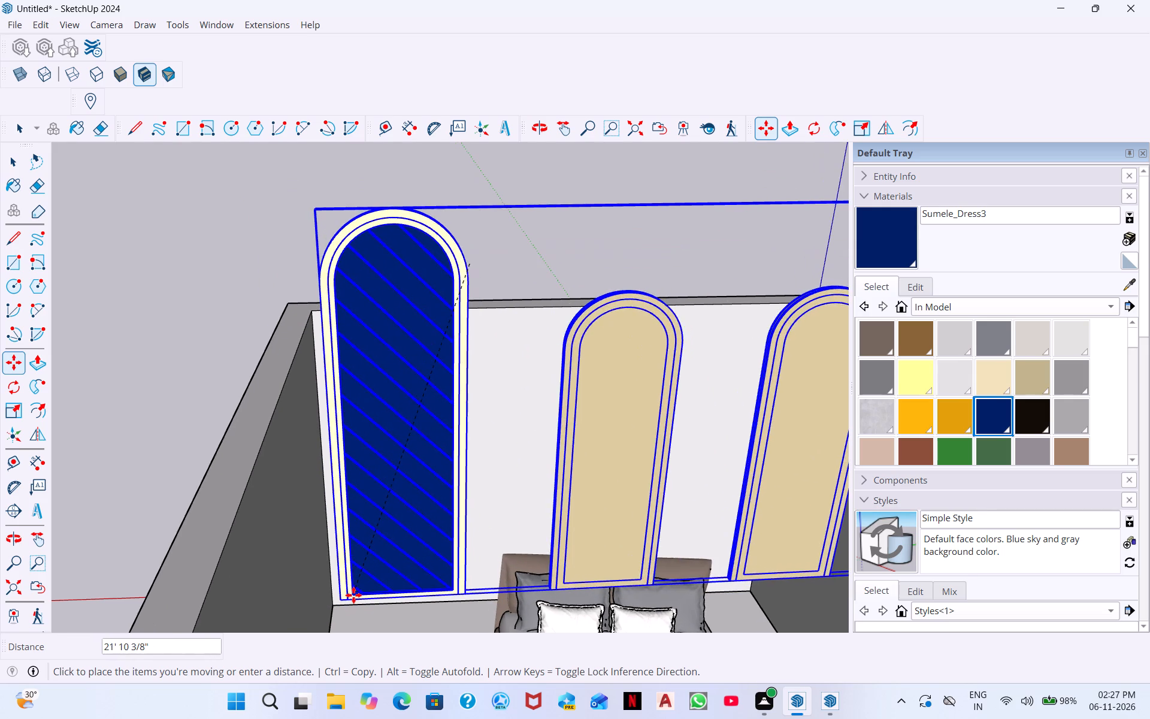
{"action": "scroll", "coordinate": [353, 595], "scroll_direction": "up", "scroll_amount": 4}
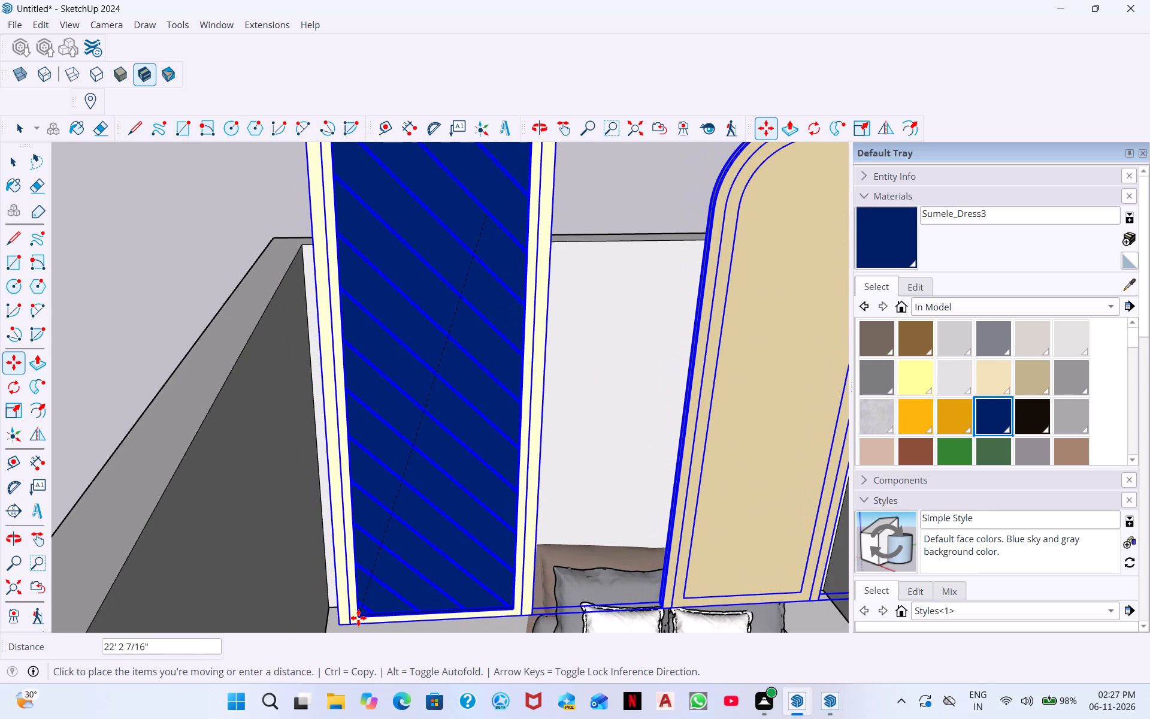
{"action": "left_click", "coordinate": [358, 618]}
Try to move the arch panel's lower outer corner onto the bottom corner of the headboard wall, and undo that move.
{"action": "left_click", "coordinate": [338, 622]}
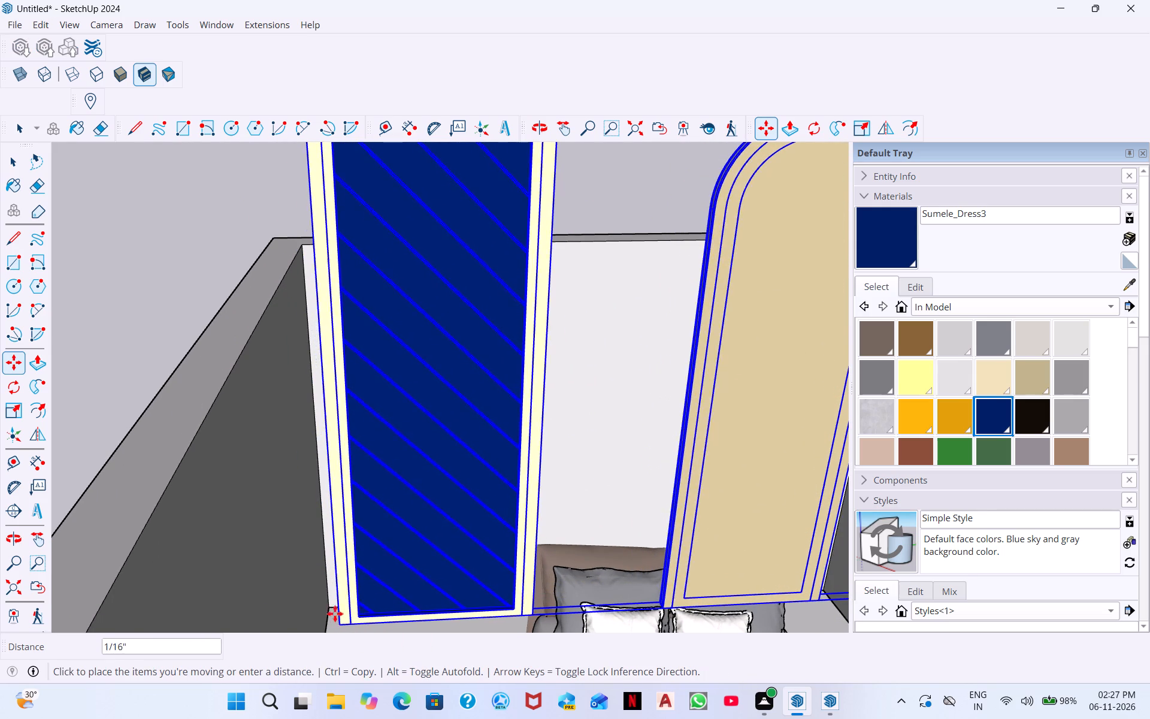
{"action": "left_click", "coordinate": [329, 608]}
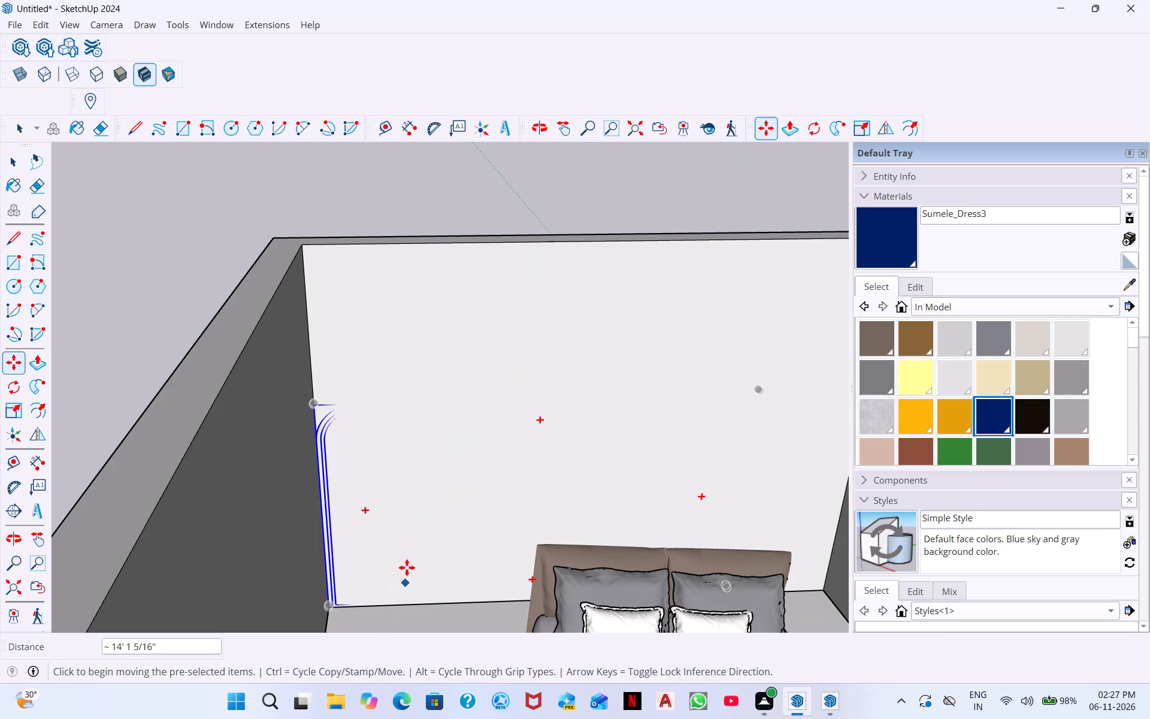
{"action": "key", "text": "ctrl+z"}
Move the arch panel from its lower outer corner towards the headboard wall, with the movement direction constrained.
{"action": "scroll", "coordinate": [353, 599], "scroll_direction": "down", "scroll_amount": 13}
{"action": "middle_click_drag", "start_coordinate": [522, 535], "coordinate": [857, 572]}
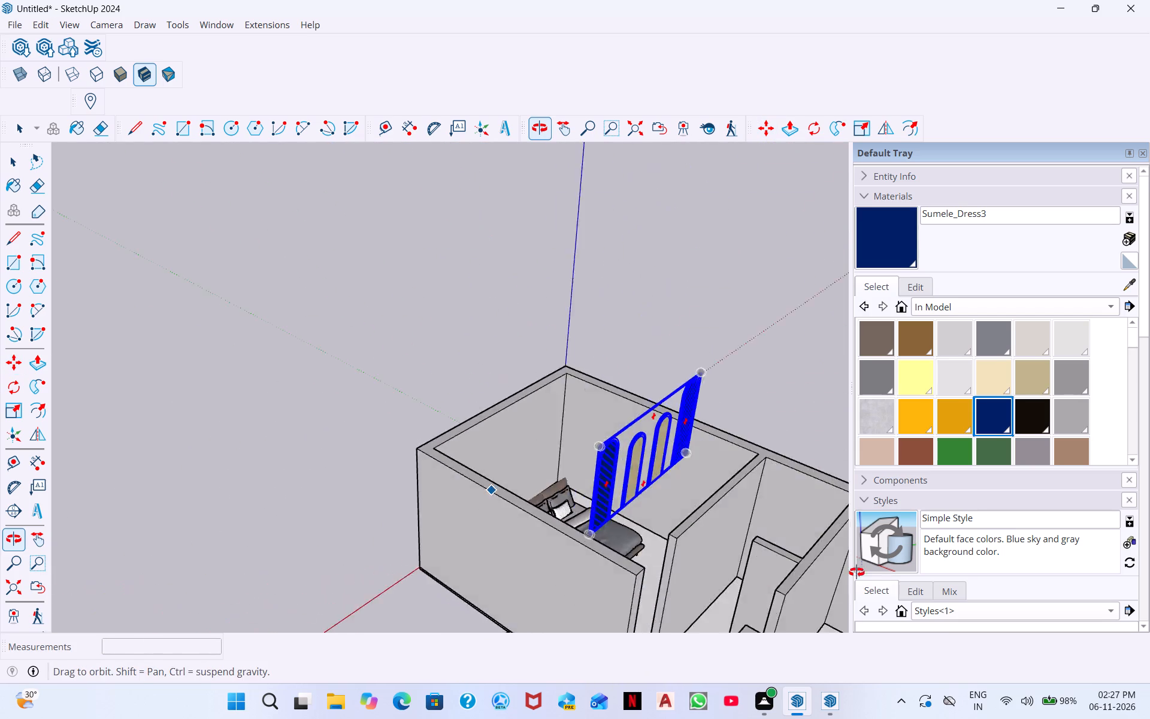
{"action": "middle_click_drag", "start_coordinate": [857, 572], "coordinate": [871, 567]}
{"action": "scroll", "coordinate": [658, 480], "scroll_direction": "up", "scroll_amount": 2}
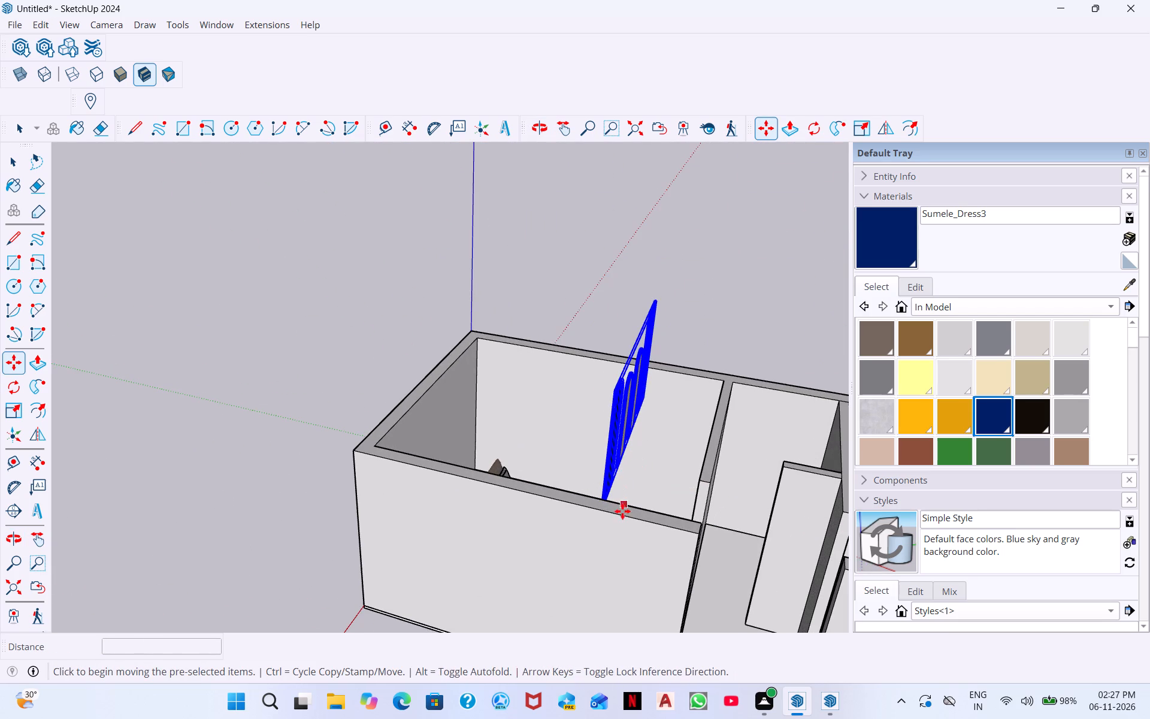
{"action": "middle_click_drag", "start_coordinate": [613, 485], "coordinate": [402, 395]}
{"action": "scroll", "coordinate": [526, 467], "scroll_direction": "down", "scroll_amount": 5}
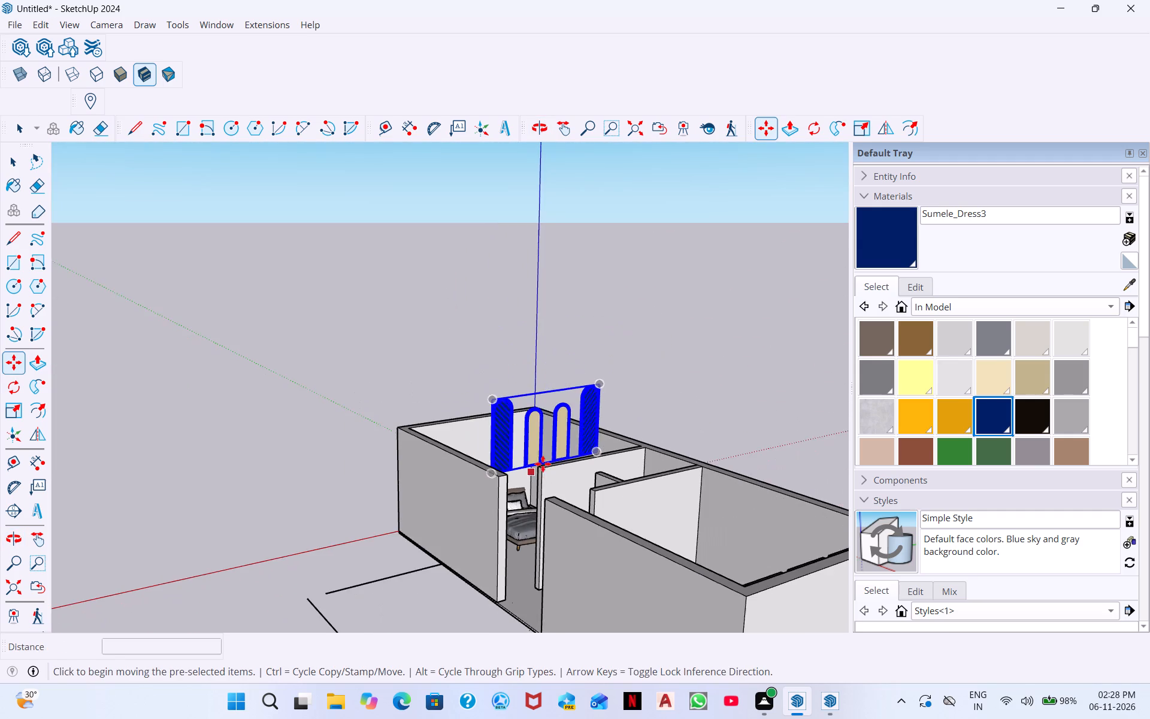
{"action": "middle_click_drag", "start_coordinate": [548, 460], "coordinate": [408, 451]}
{"action": "scroll", "coordinate": [579, 448], "scroll_direction": "up", "scroll_amount": 4}
{"action": "scroll", "coordinate": [672, 495], "scroll_direction": "up", "scroll_amount": 5}
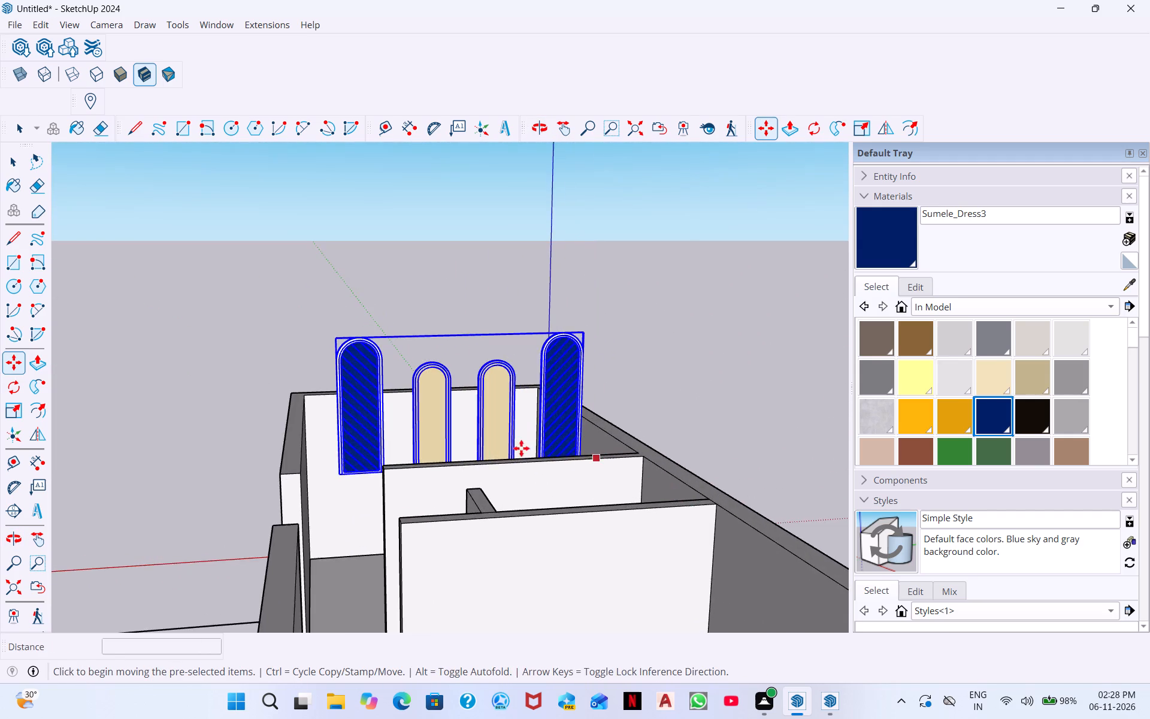
{"action": "scroll", "coordinate": [381, 430], "scroll_direction": "up", "scroll_amount": 5}
{"action": "left_click", "coordinate": [311, 505]}
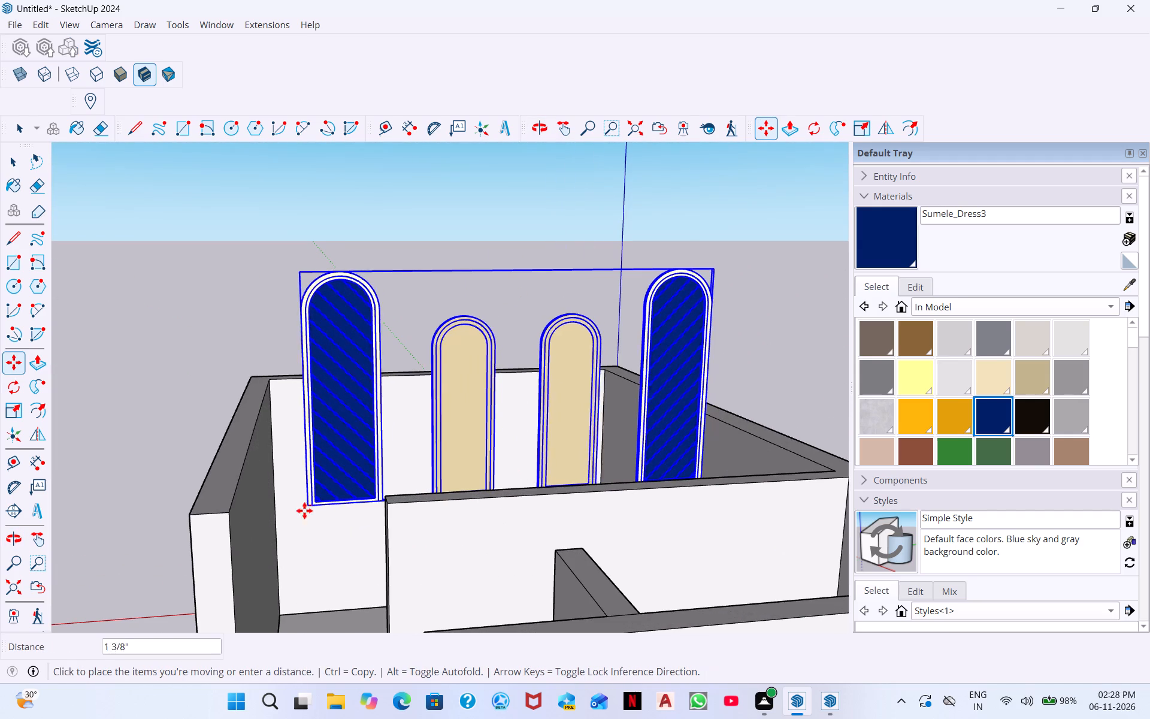
{"action": "key", "text": "Down"}
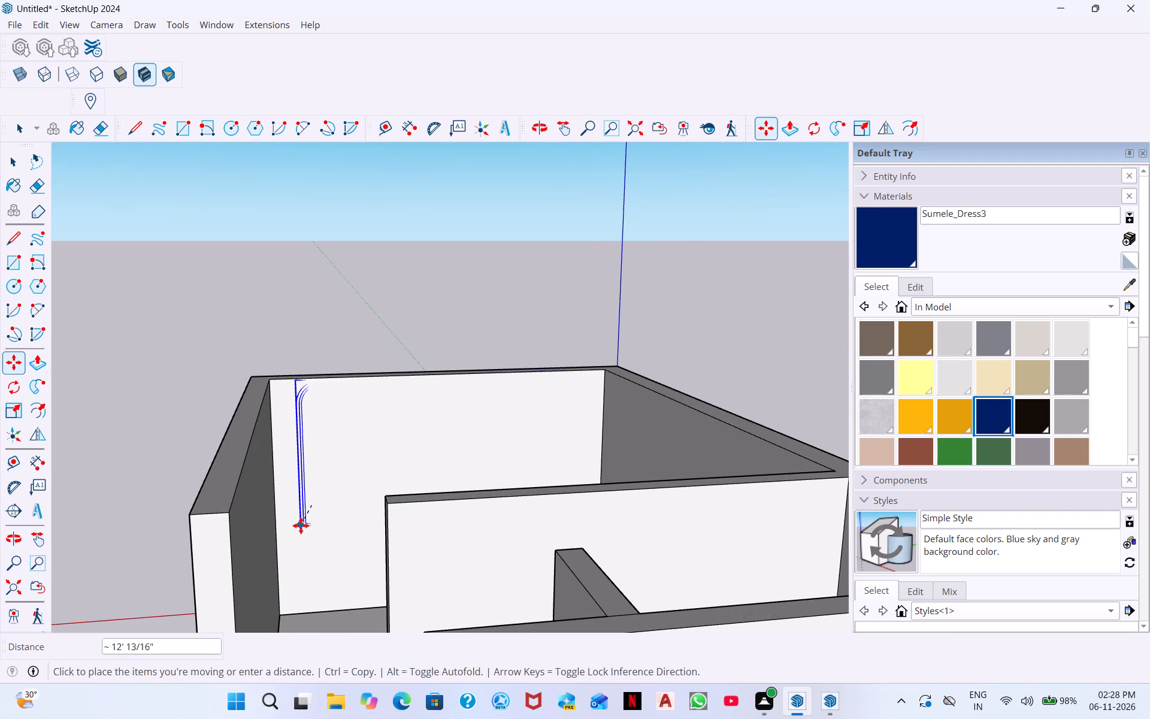
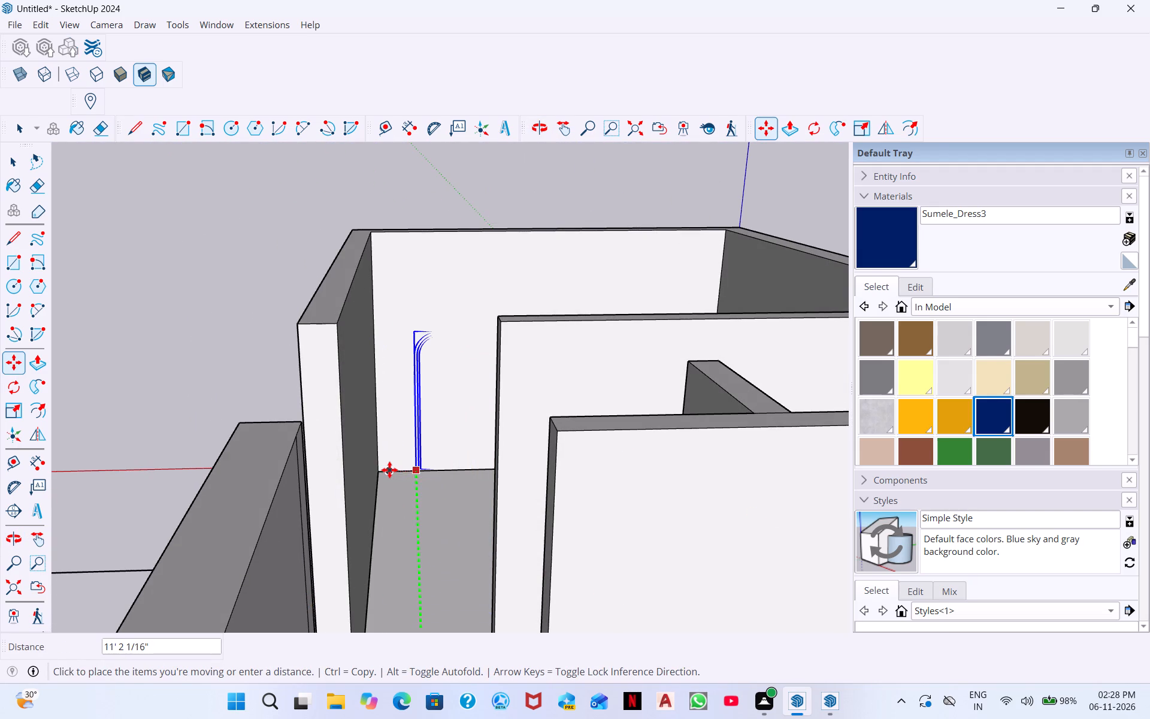
Place the arch panel with its movement constrained to the vertical axis, referencing the bottom corner of the headboard wall.
{"action": "key", "text": "Right"}
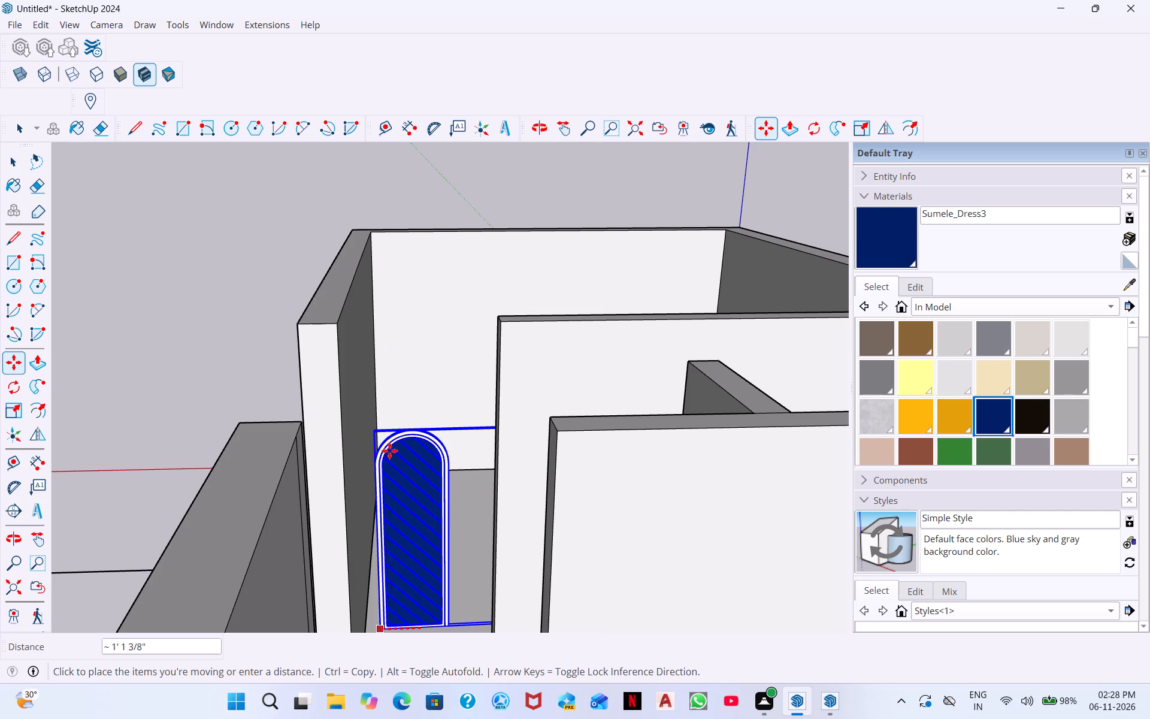
{"action": "key", "text": "Up"}
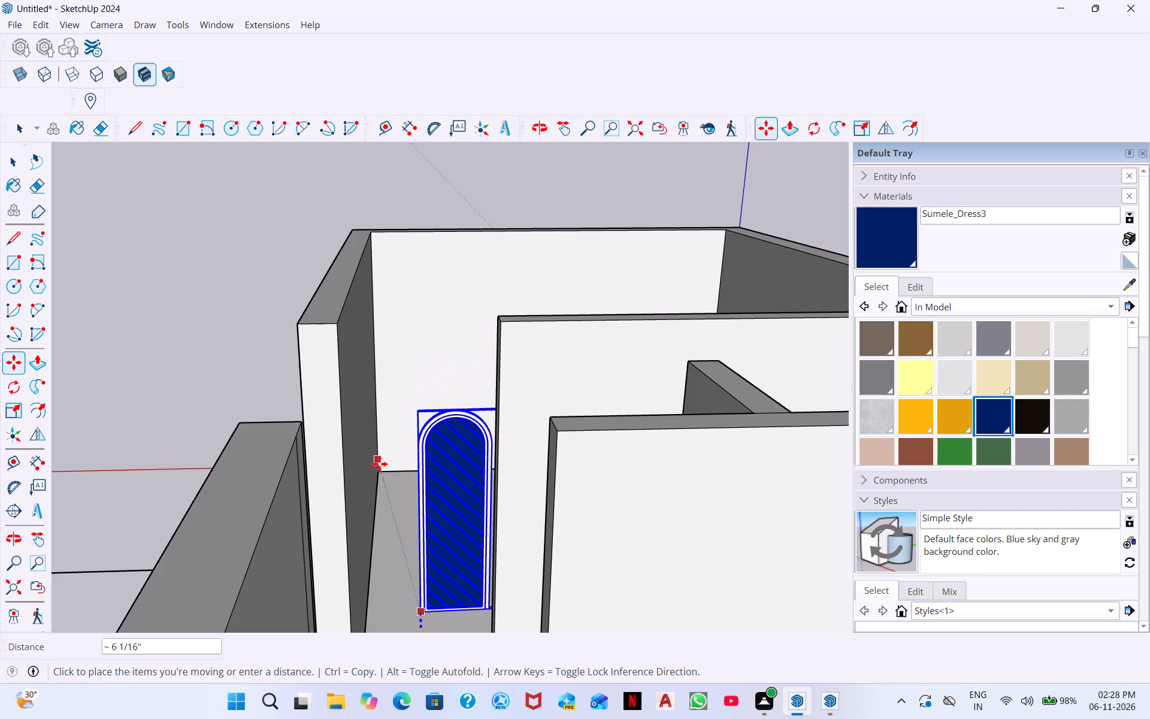
{"action": "left_click", "coordinate": [379, 464]}
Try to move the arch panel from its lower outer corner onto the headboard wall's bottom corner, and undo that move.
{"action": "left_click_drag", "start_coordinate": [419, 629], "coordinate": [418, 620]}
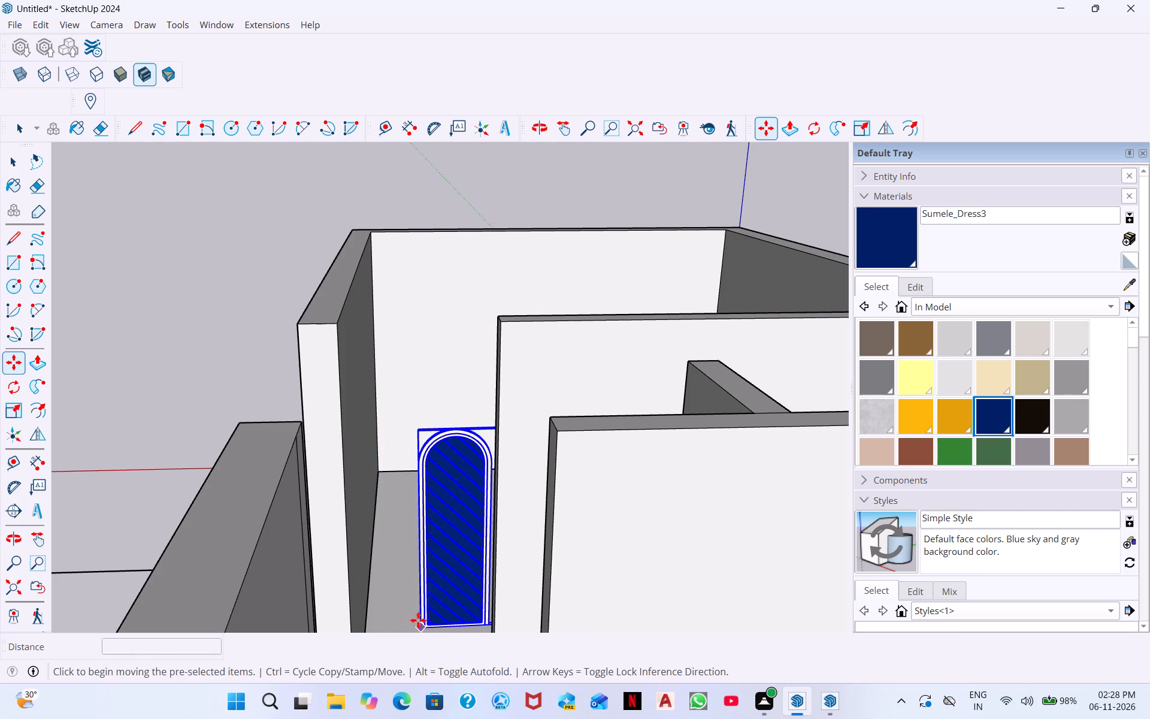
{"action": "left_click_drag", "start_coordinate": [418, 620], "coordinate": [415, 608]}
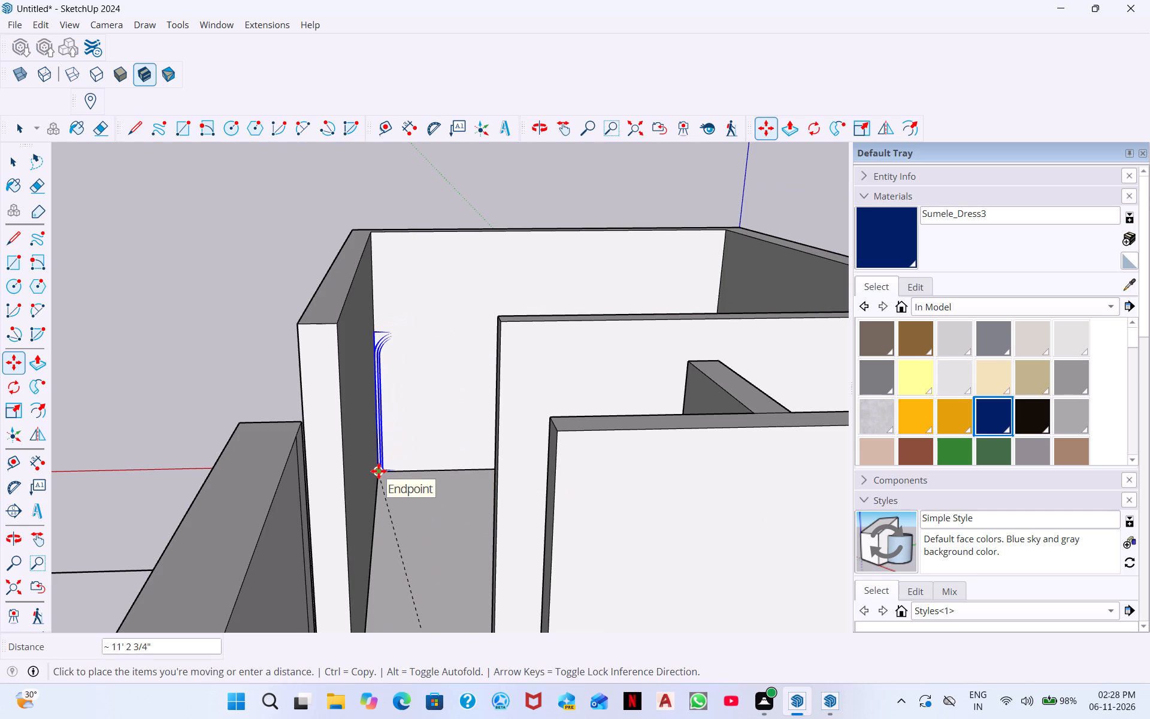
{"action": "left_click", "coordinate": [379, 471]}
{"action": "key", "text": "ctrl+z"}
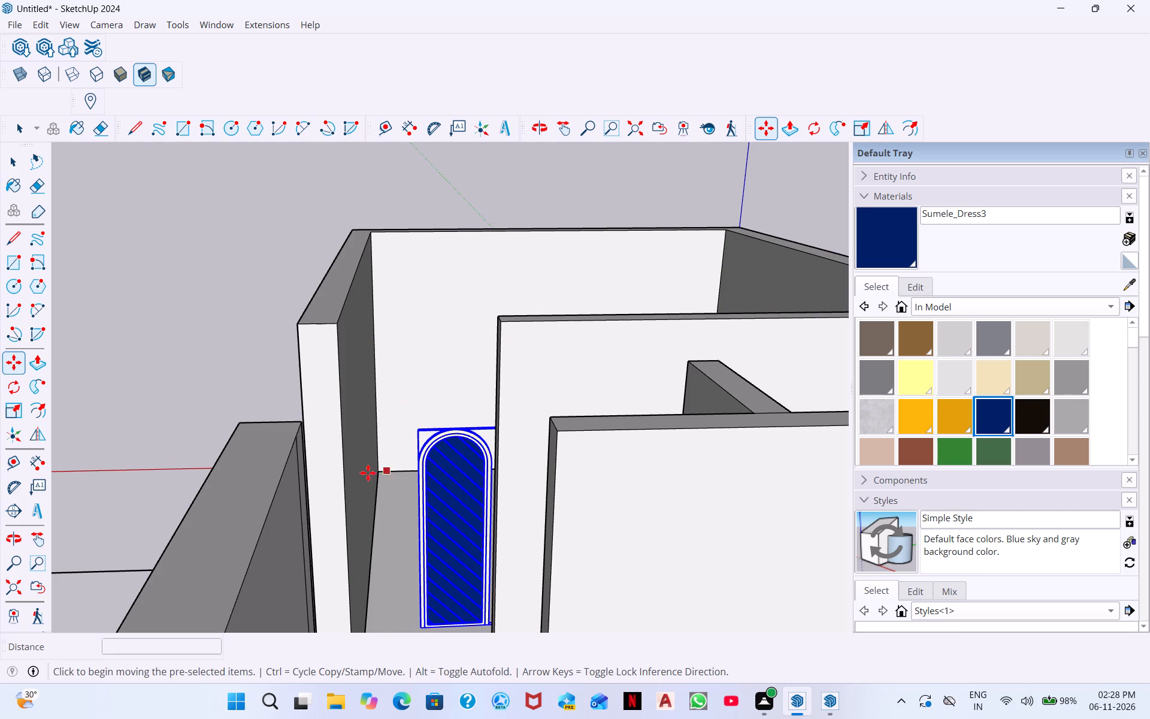
Raise the arch panel about 7' 6" from its upper outer corner, with the movement constrained to the vertical axis.
{"action": "left_click", "coordinate": [420, 430]}
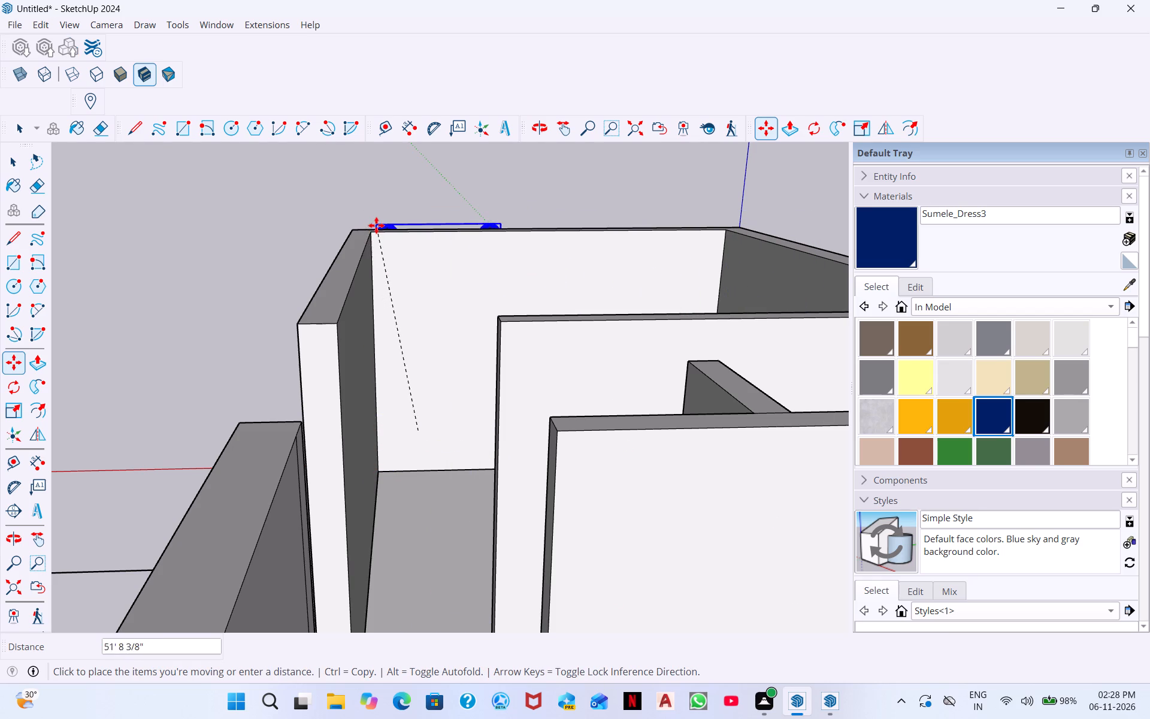
{"action": "middle_click_drag", "start_coordinate": [419, 283], "coordinate": [894, 406]}
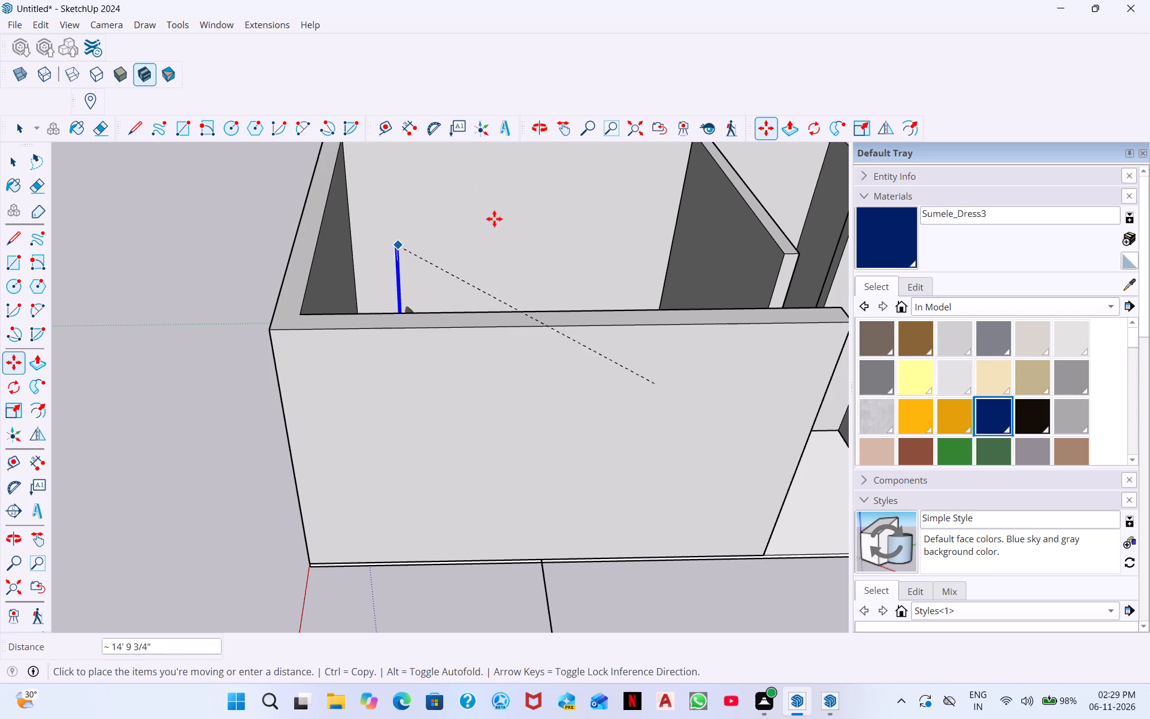
{"action": "middle_click_drag", "start_coordinate": [581, 240], "coordinate": [250, 164]}
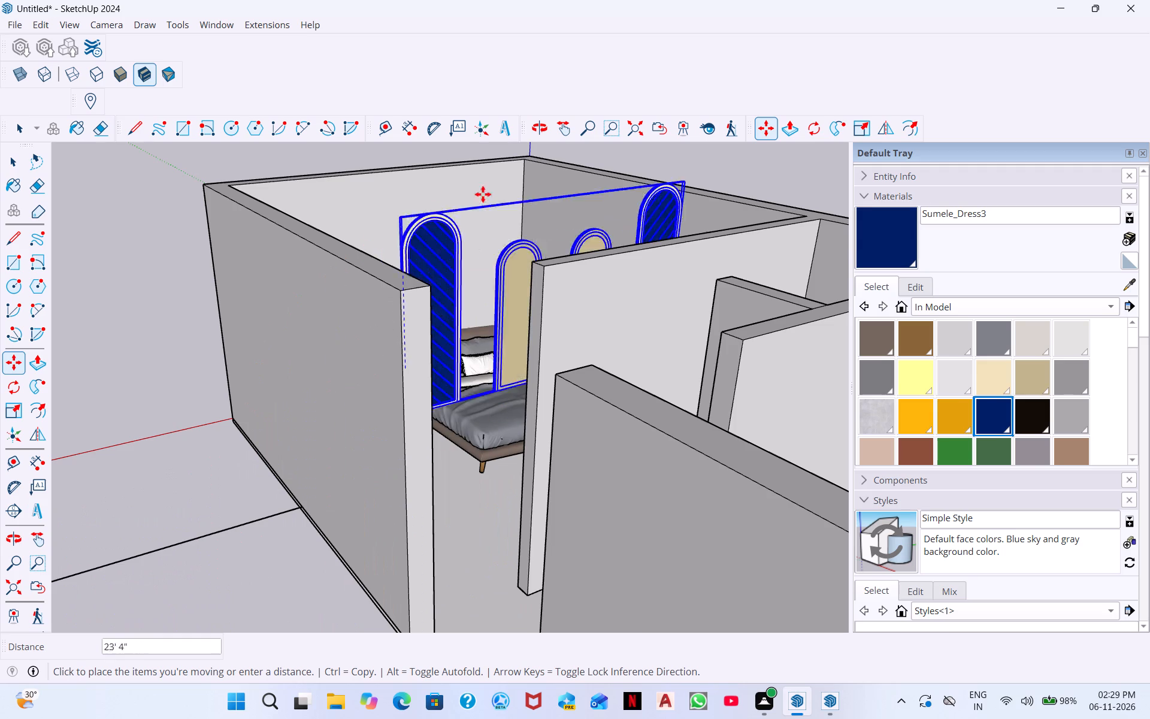
{"action": "scroll", "coordinate": [394, 310], "scroll_direction": "up", "scroll_amount": 1}
{"action": "middle_click_drag", "start_coordinate": [472, 260], "coordinate": [237, 282]}
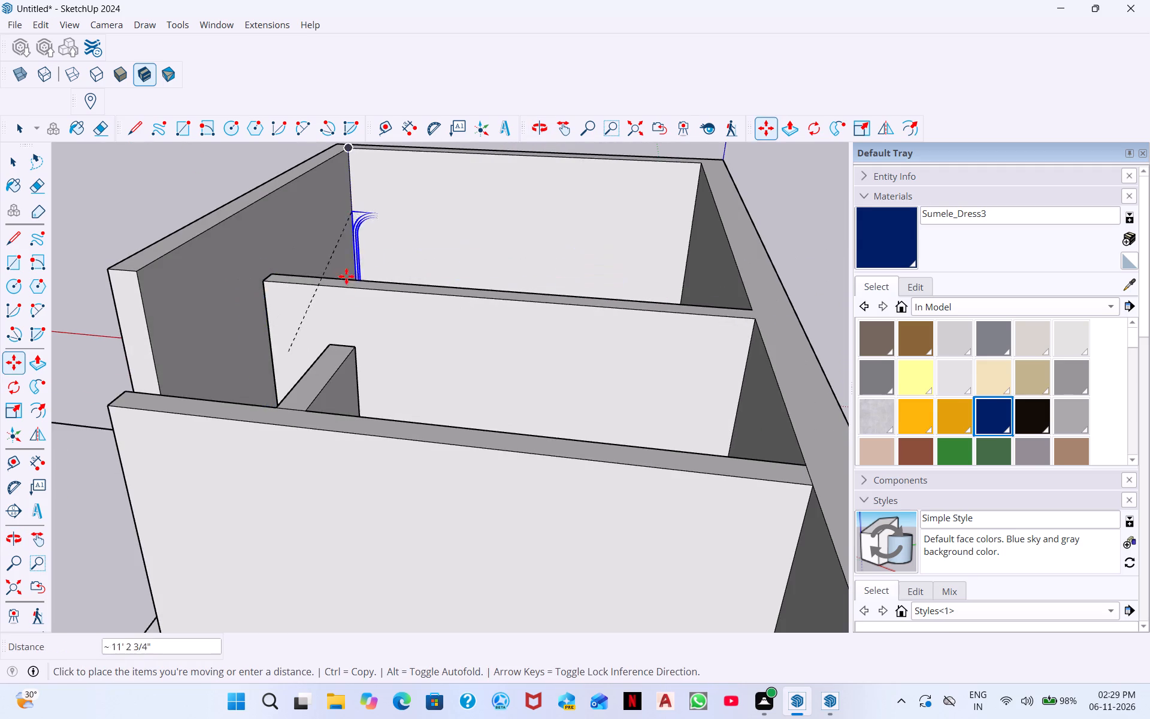
{"action": "middle_click_drag", "start_coordinate": [348, 286], "coordinate": [360, 432]}
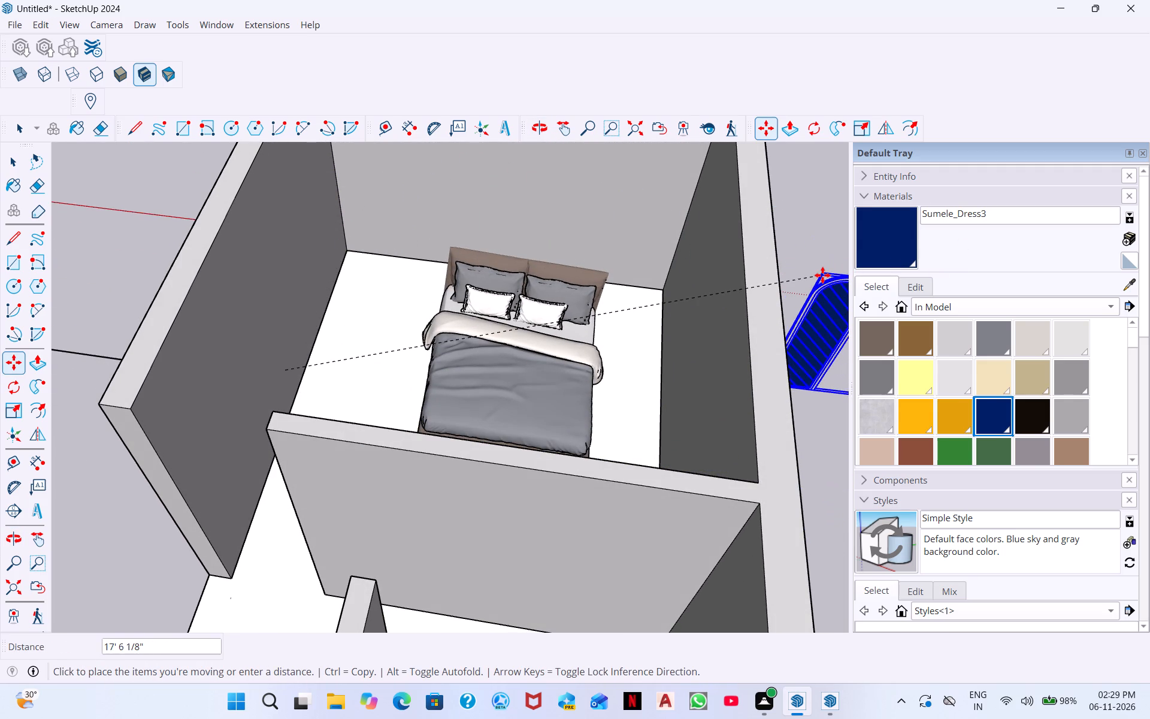
{"action": "key", "text": "Up"}
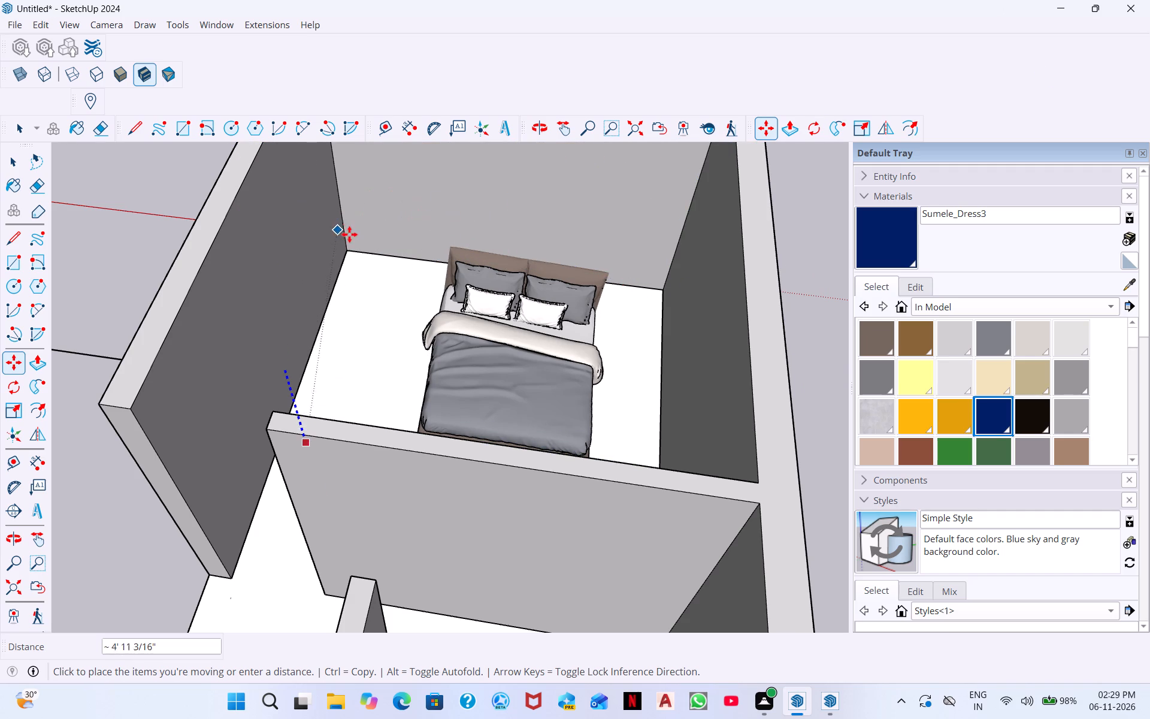
{"action": "left_click", "coordinate": [113, 200]}
Move the arch panel about 11' 8" from its upper outer corner to the inner top corner of the headboard wall.
{"action": "middle_click_drag", "start_coordinate": [302, 342], "coordinate": [384, 212]}
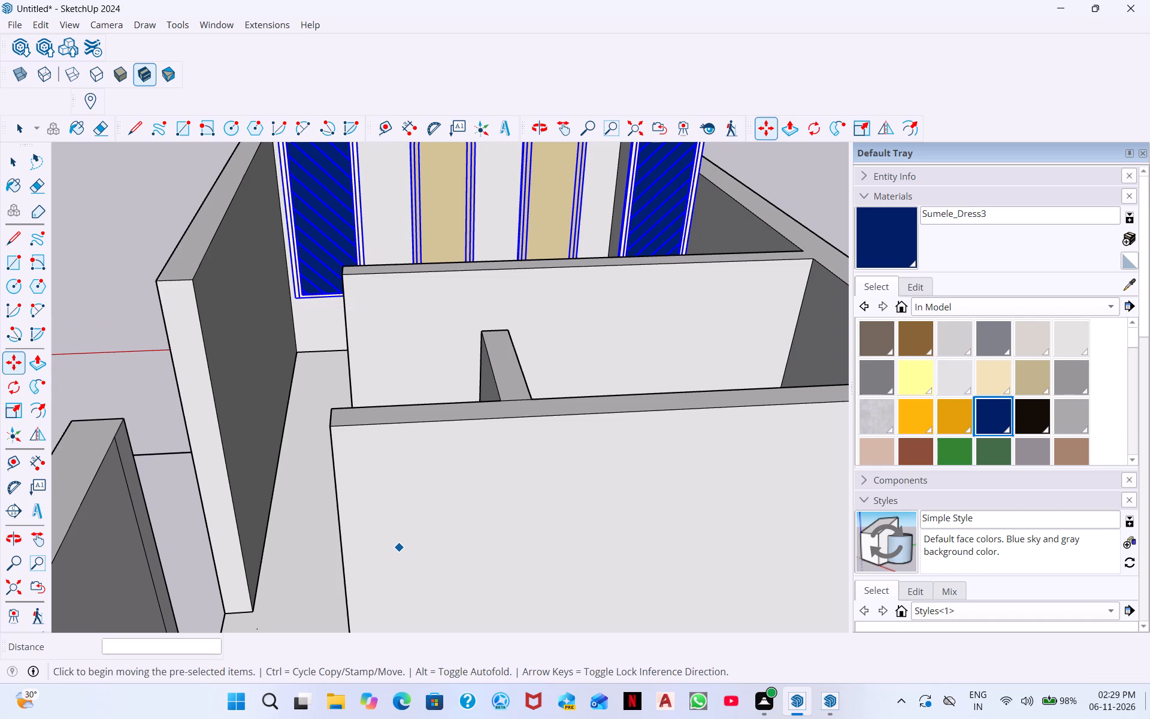
{"action": "scroll", "coordinate": [404, 394], "scroll_direction": "down", "scroll_amount": 5}
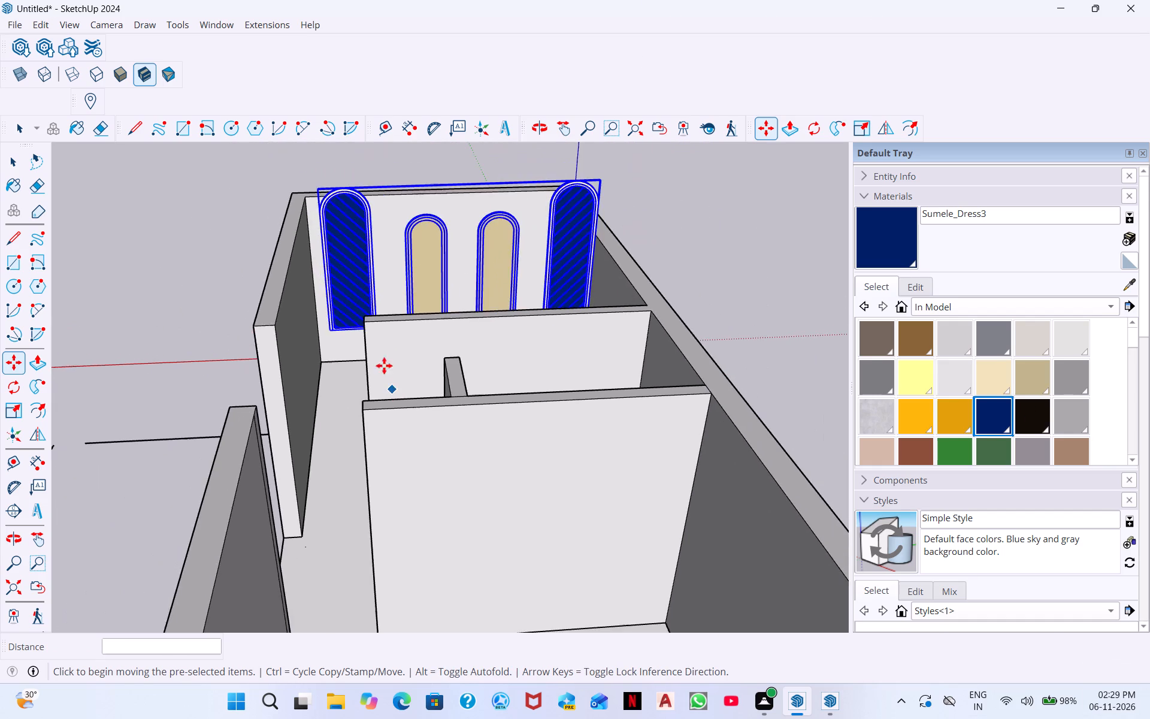
{"action": "middle_click_drag", "start_coordinate": [331, 291], "coordinate": [381, 568]}
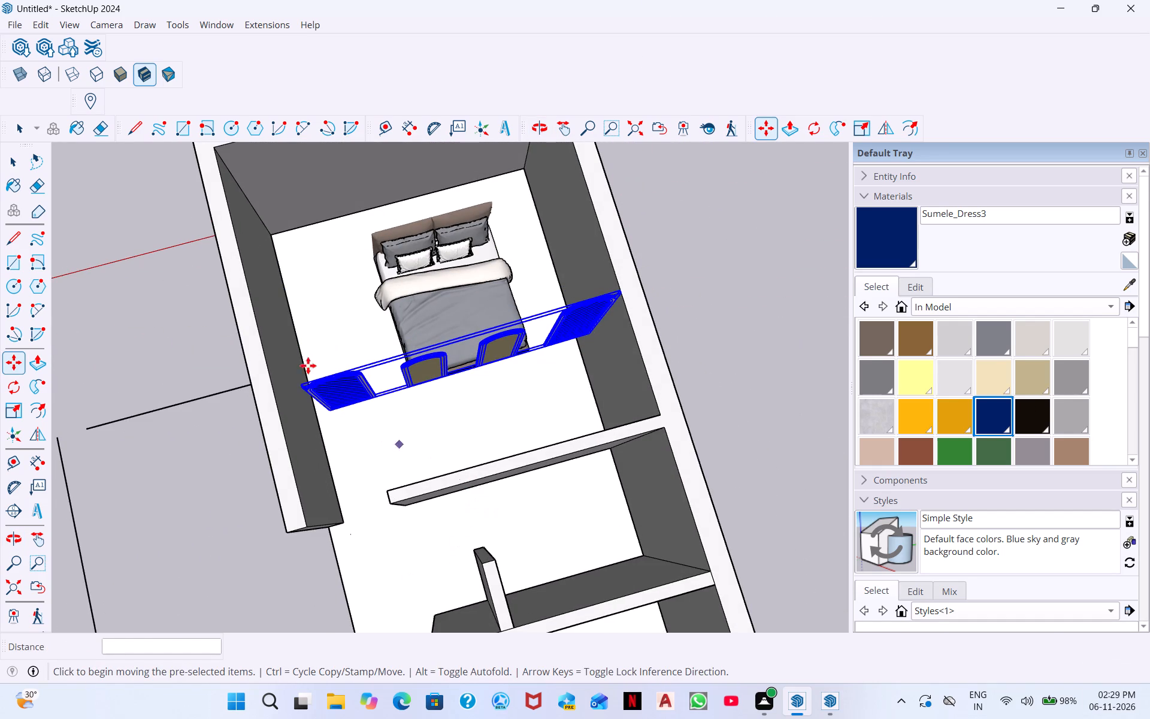
{"action": "scroll", "coordinate": [240, 217], "scroll_direction": "down", "scroll_amount": 5}
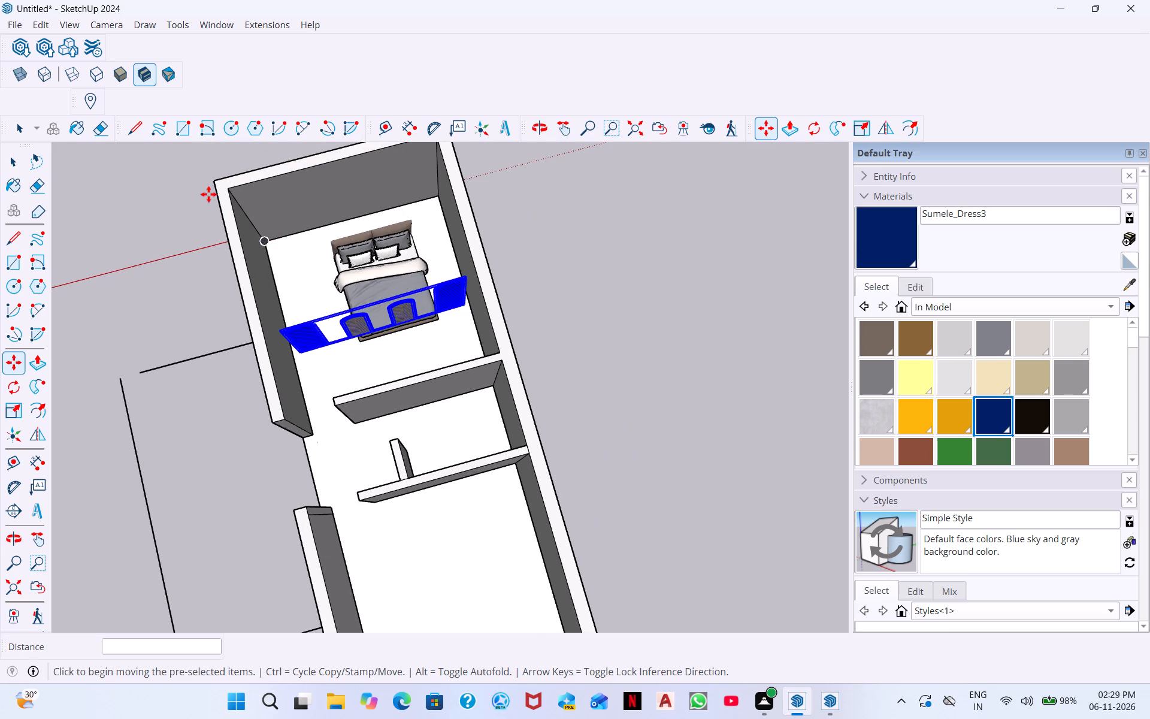
{"action": "middle_click_drag", "start_coordinate": [190, 262], "coordinate": [343, 424]}
{"action": "middle_click_drag", "start_coordinate": [220, 228], "coordinate": [242, 135]}
{"action": "middle_click_drag", "start_coordinate": [240, 280], "coordinate": [271, 177]}
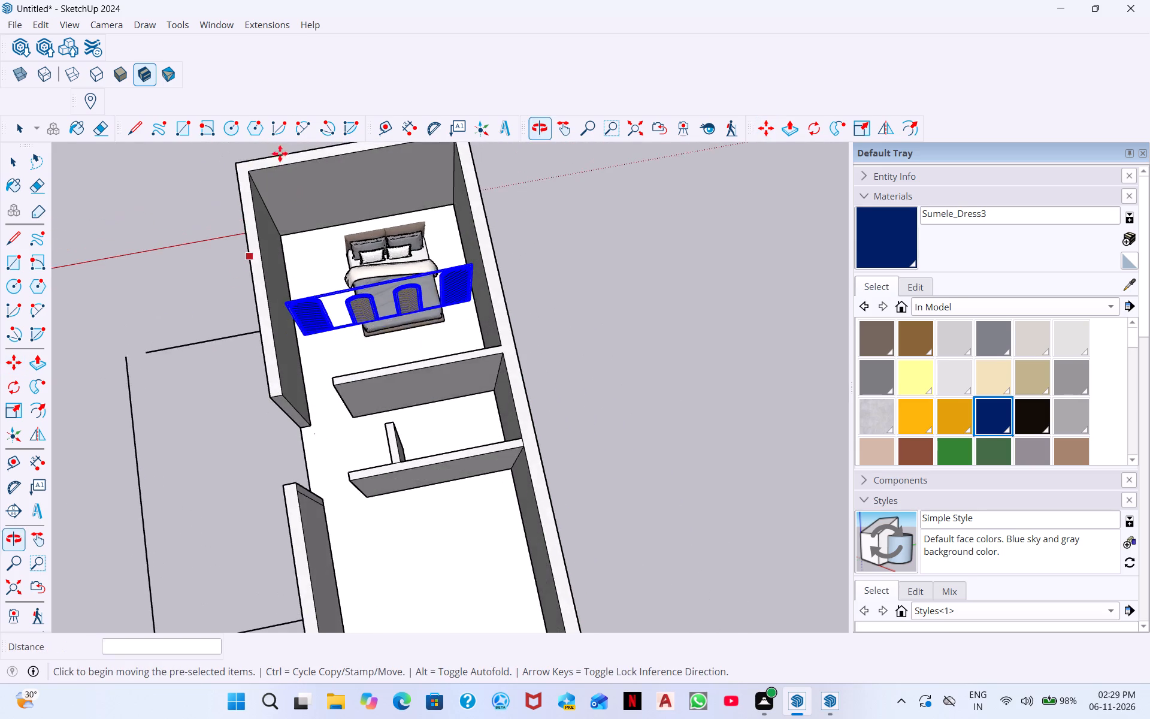
{"action": "scroll", "coordinate": [286, 259], "scroll_direction": "up", "scroll_amount": 7}
{"action": "scroll", "coordinate": [293, 225], "scroll_direction": "down", "scroll_amount": 7}
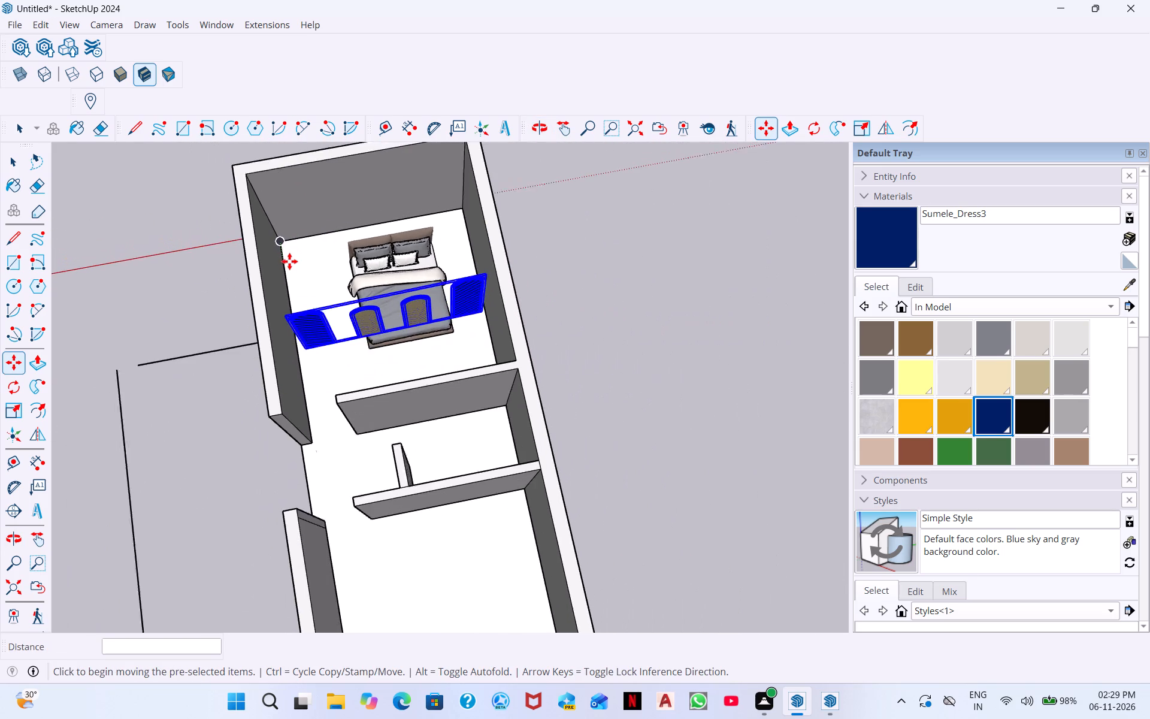
{"action": "scroll", "coordinate": [289, 261], "scroll_direction": "down", "scroll_amount": 1}
{"action": "scroll", "coordinate": [276, 312], "scroll_direction": "up", "scroll_amount": 13}
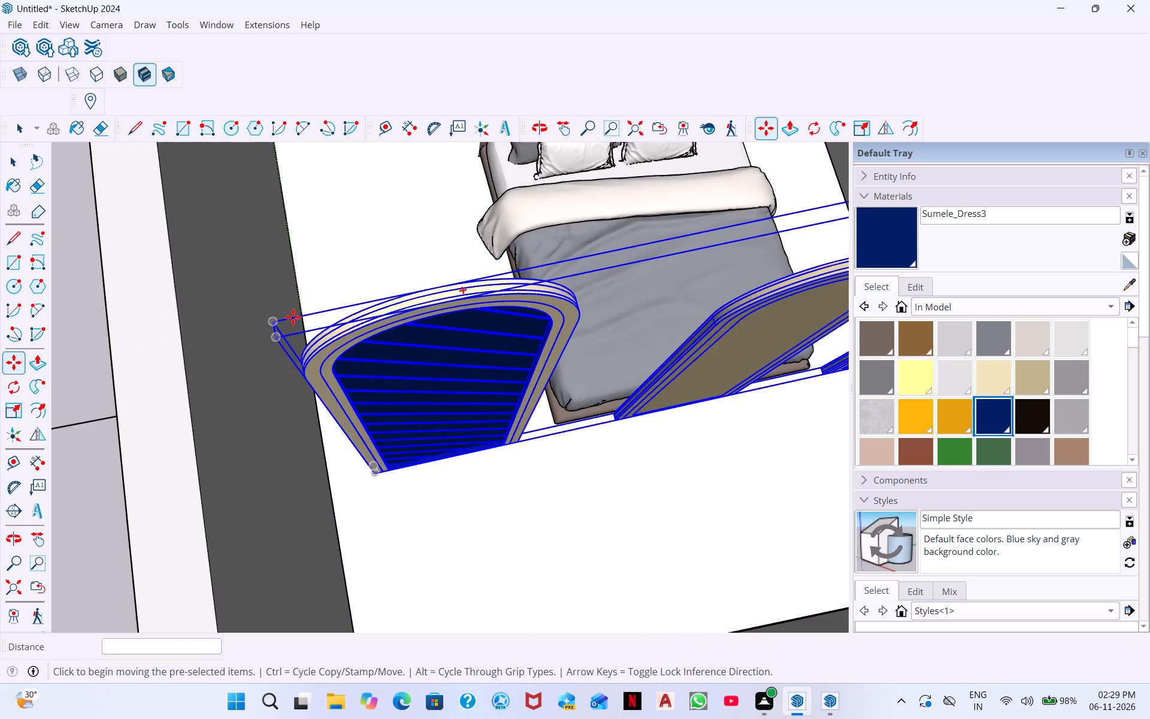
{"action": "scroll", "coordinate": [274, 323], "scroll_direction": "up", "scroll_amount": 4}
{"action": "scroll", "coordinate": [298, 388], "scroll_direction": "down", "scroll_amount": 3}
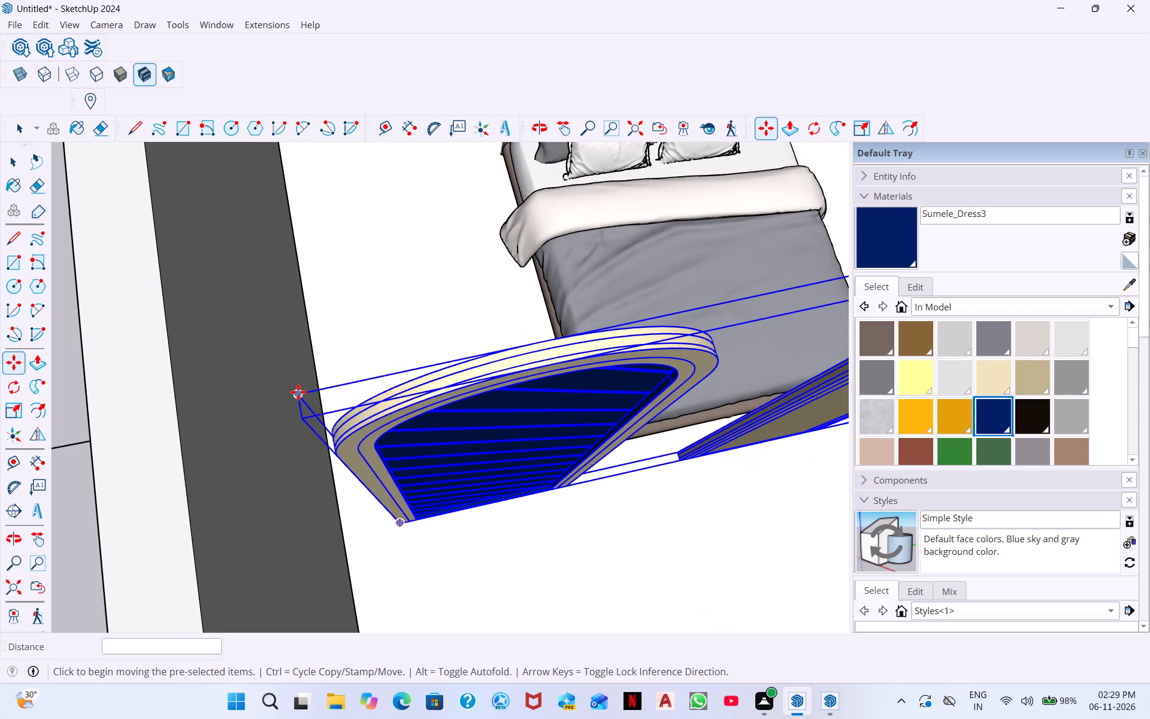
{"action": "left_click", "coordinate": [300, 391]}
{"action": "scroll", "coordinate": [300, 389], "scroll_direction": "down", "scroll_amount": 12}
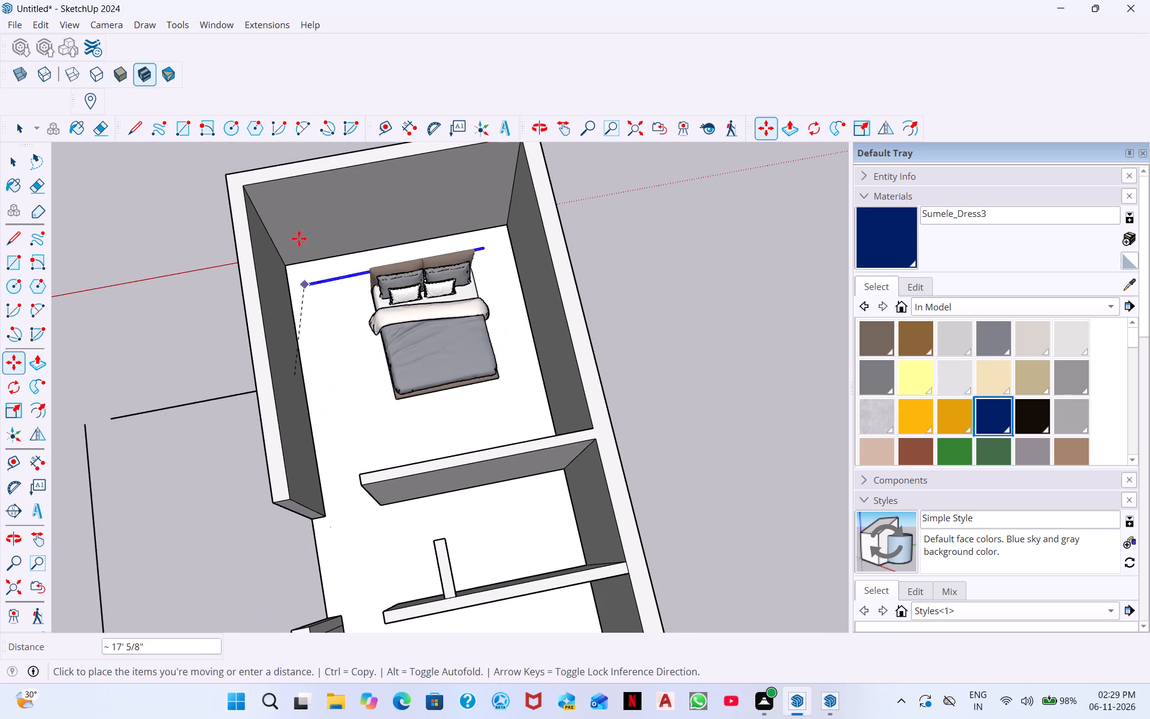
{"action": "scroll", "coordinate": [250, 209], "scroll_direction": "up", "scroll_amount": 7}
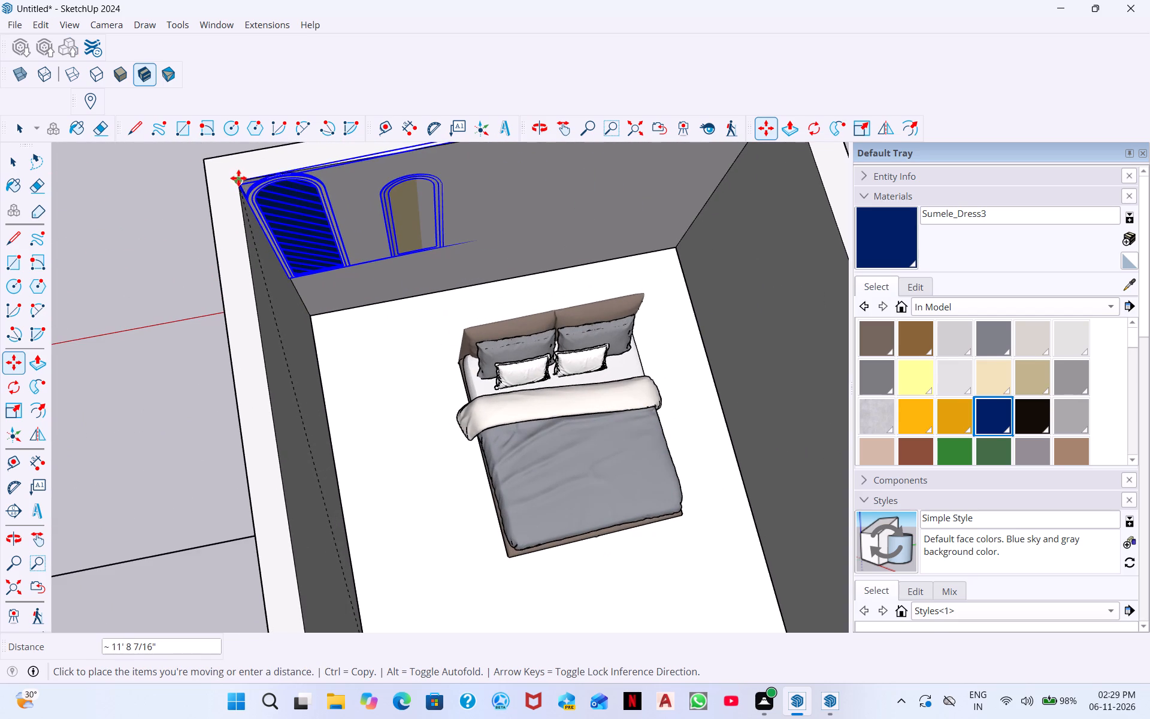
{"action": "left_click", "coordinate": [238, 178]}
Move the arch panel from its opposite upper corner about 3" out of the headboard wall into the bedroom.
{"action": "scroll", "coordinate": [302, 338], "scroll_direction": "down", "scroll_amount": 4}
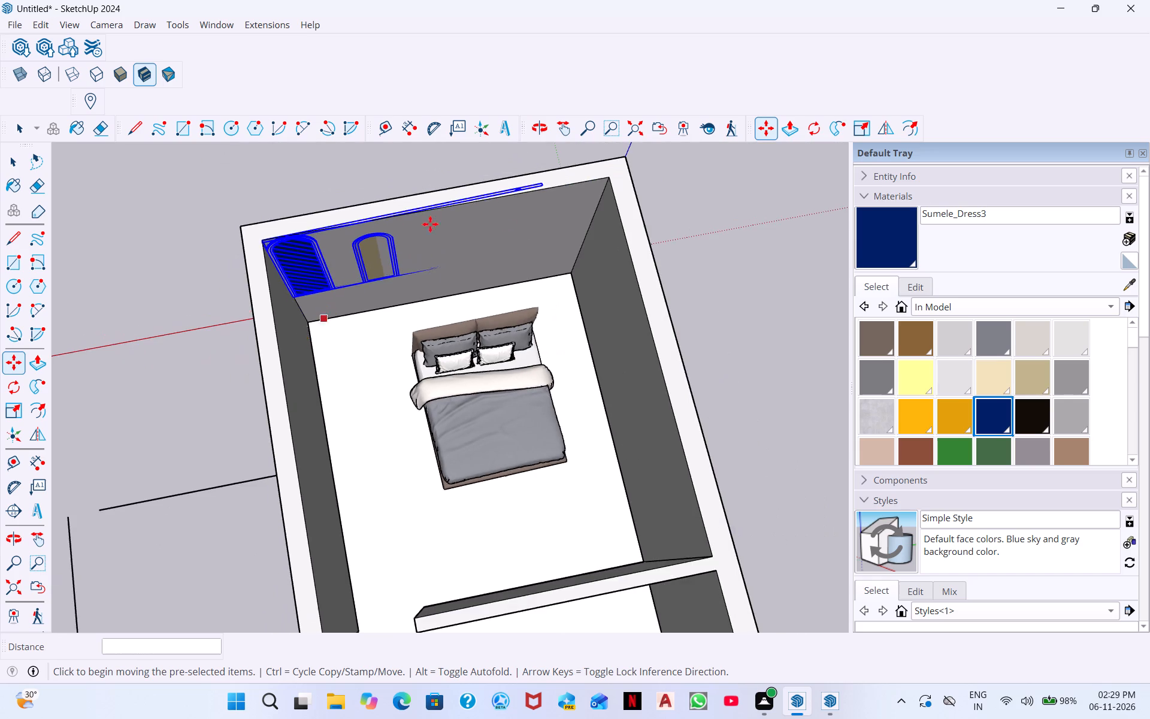
{"action": "middle_click_drag", "start_coordinate": [452, 203], "coordinate": [282, 319]}
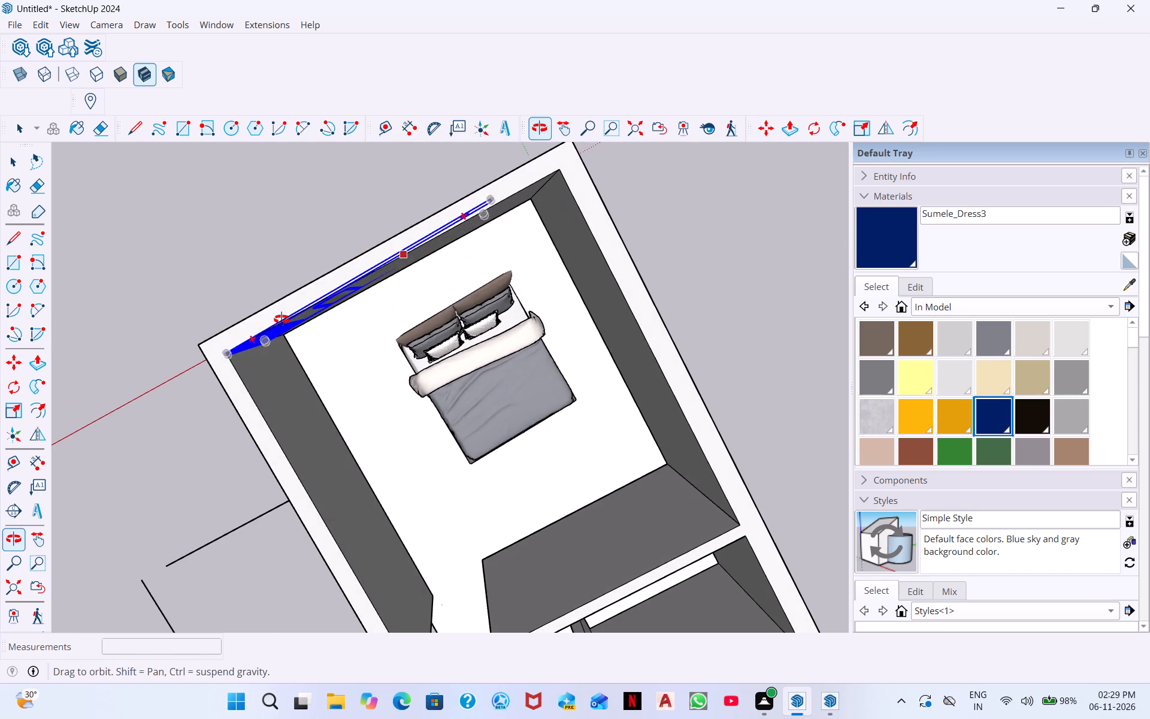
{"action": "middle_click_drag", "start_coordinate": [282, 319], "coordinate": [282, 319]}
{"action": "scroll", "coordinate": [507, 190], "scroll_direction": "up", "scroll_amount": 5}
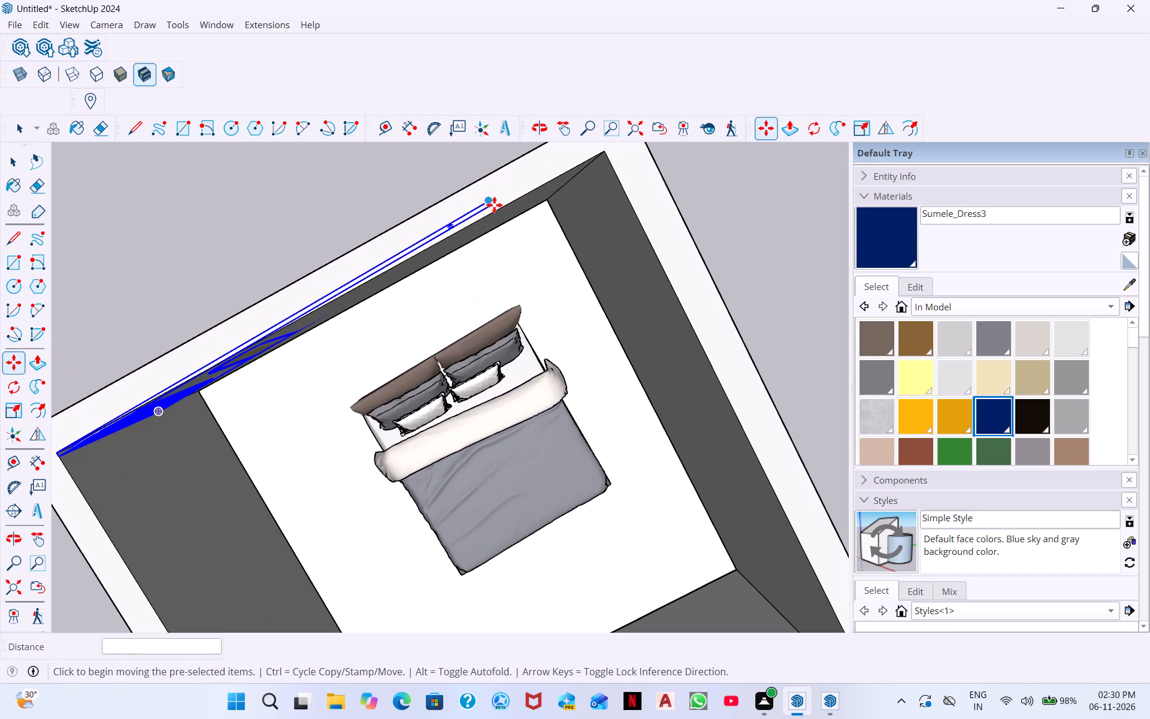
{"action": "left_click", "coordinate": [488, 200]}
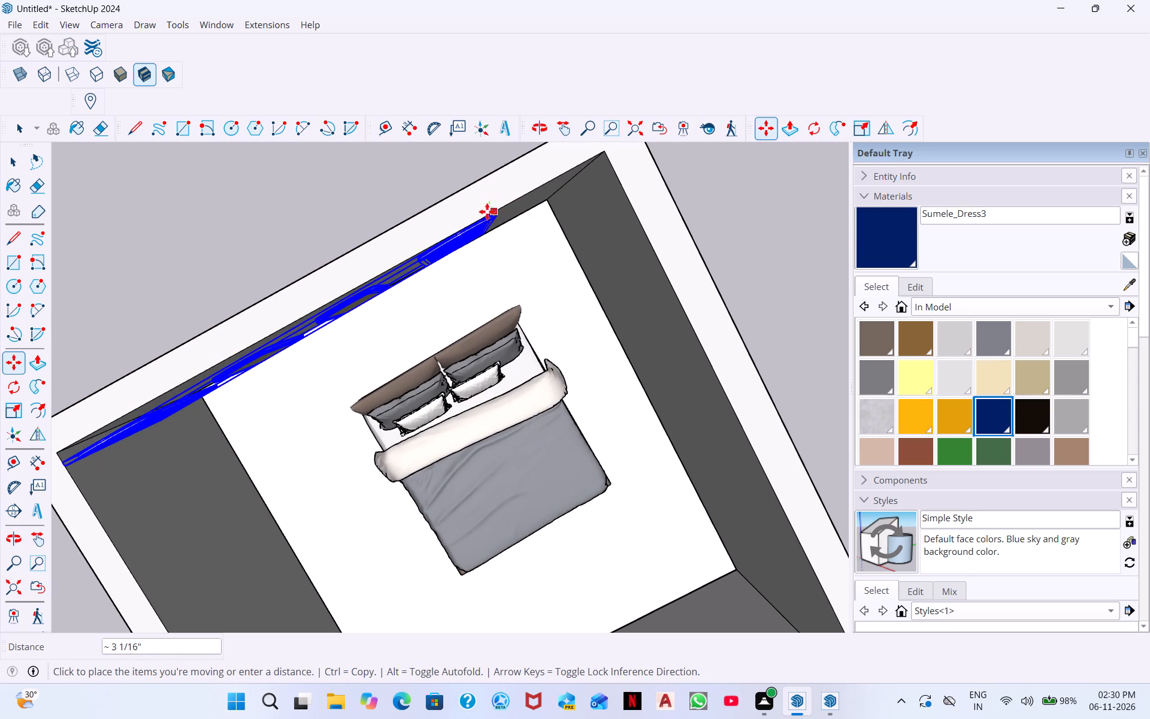
{"action": "left_click", "coordinate": [486, 219]}
Rotate the arch panel about 1.3 degrees around its upper corner, bringing its opposite upper corner onto the headboard wall's inner top corner.
{"action": "middle_click_drag", "start_coordinate": [132, 437], "coordinate": [320, 256]}
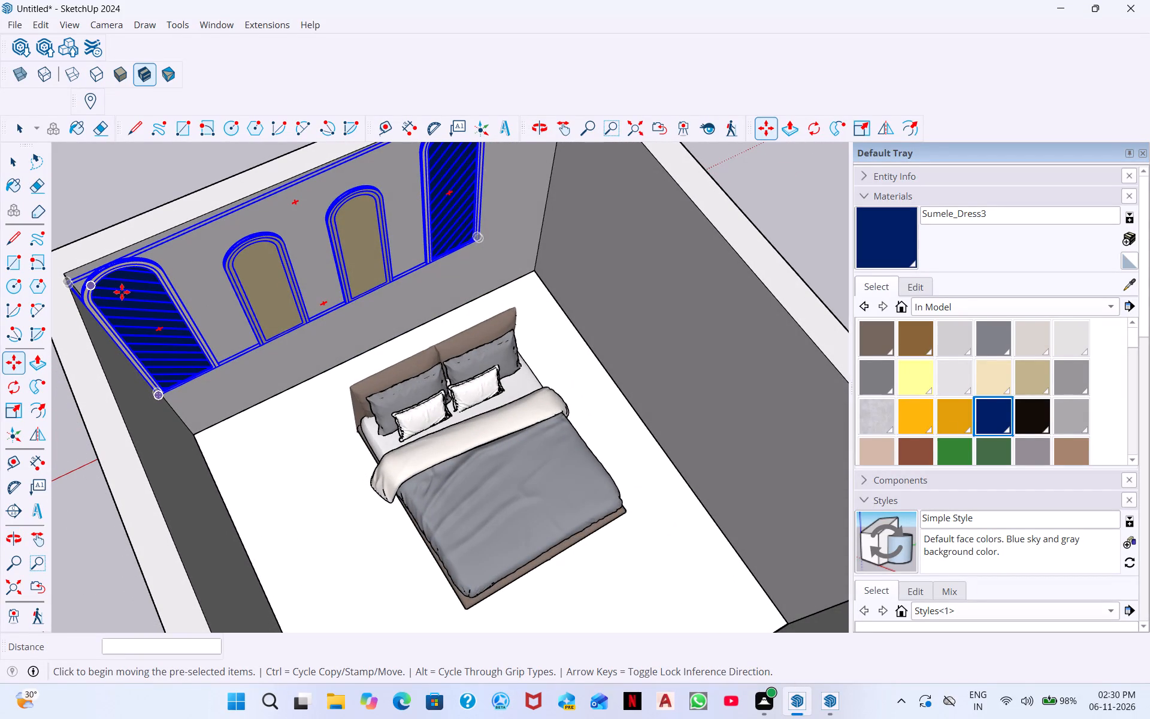
{"action": "middle_click_drag", "start_coordinate": [223, 309], "coordinate": [349, 337]}
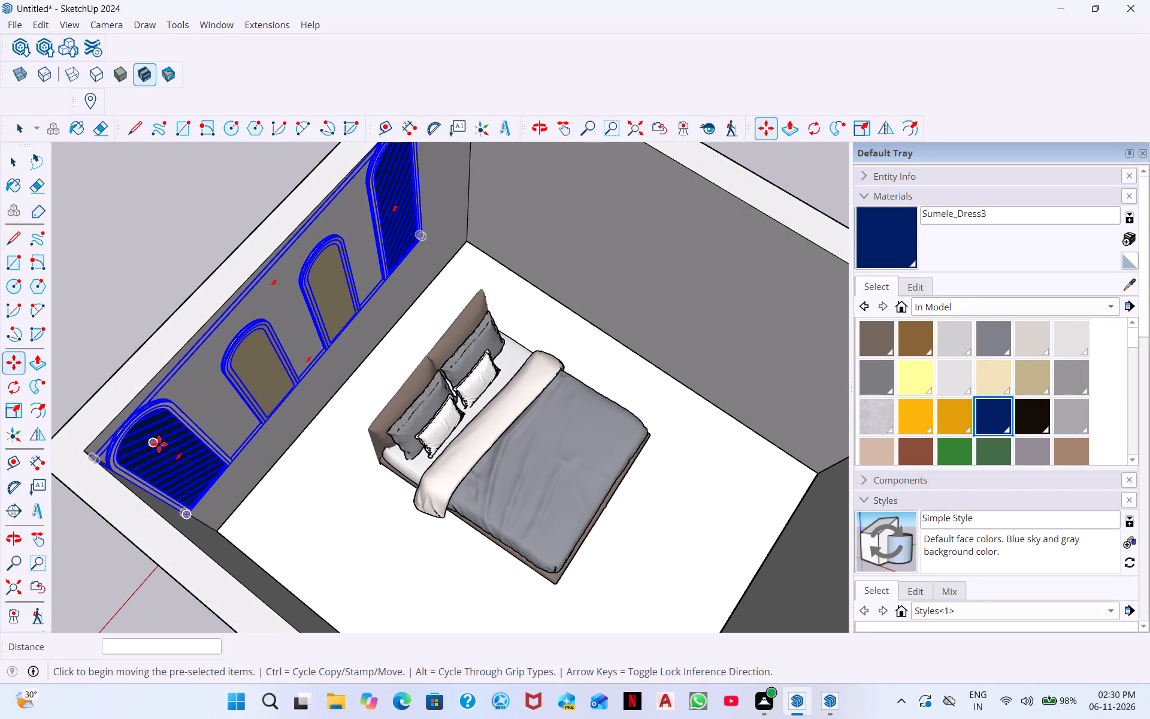
{"action": "middle_click_drag", "start_coordinate": [164, 449], "coordinate": [138, 423]}
{"action": "scroll", "coordinate": [163, 449], "scroll_direction": "up", "scroll_amount": 1}
{"action": "scroll", "coordinate": [127, 408], "scroll_direction": "down", "scroll_amount": 5}
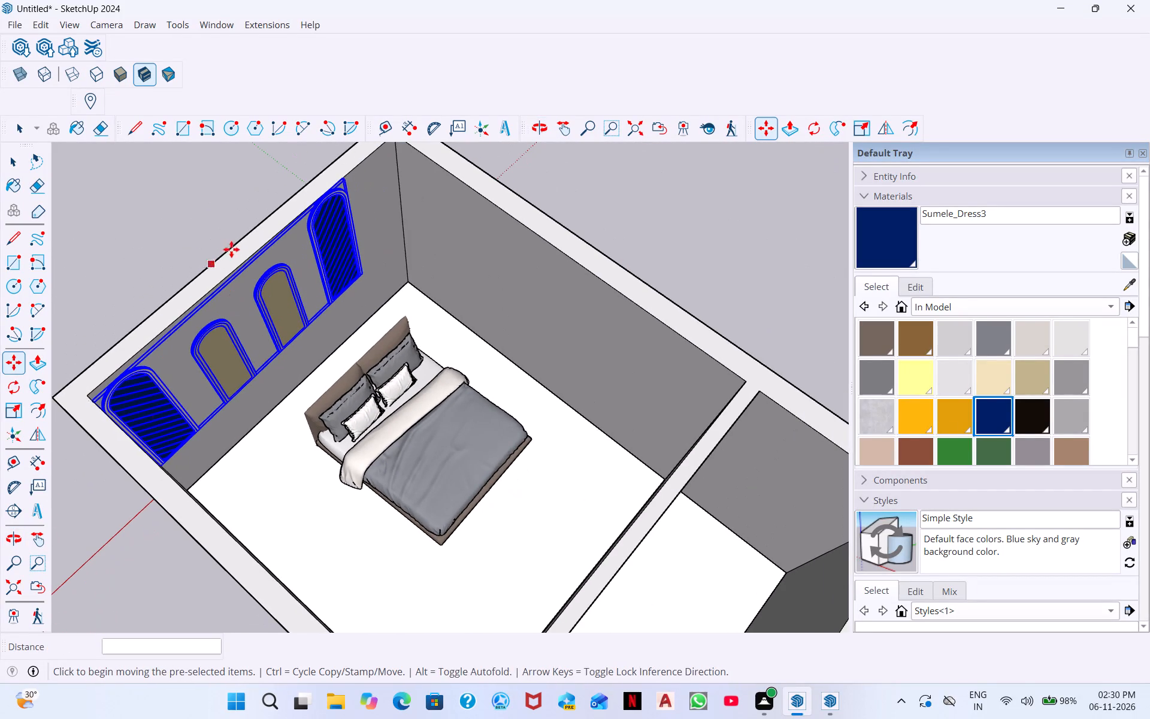
{"action": "scroll", "coordinate": [339, 188], "scroll_direction": "up", "scroll_amount": 11}
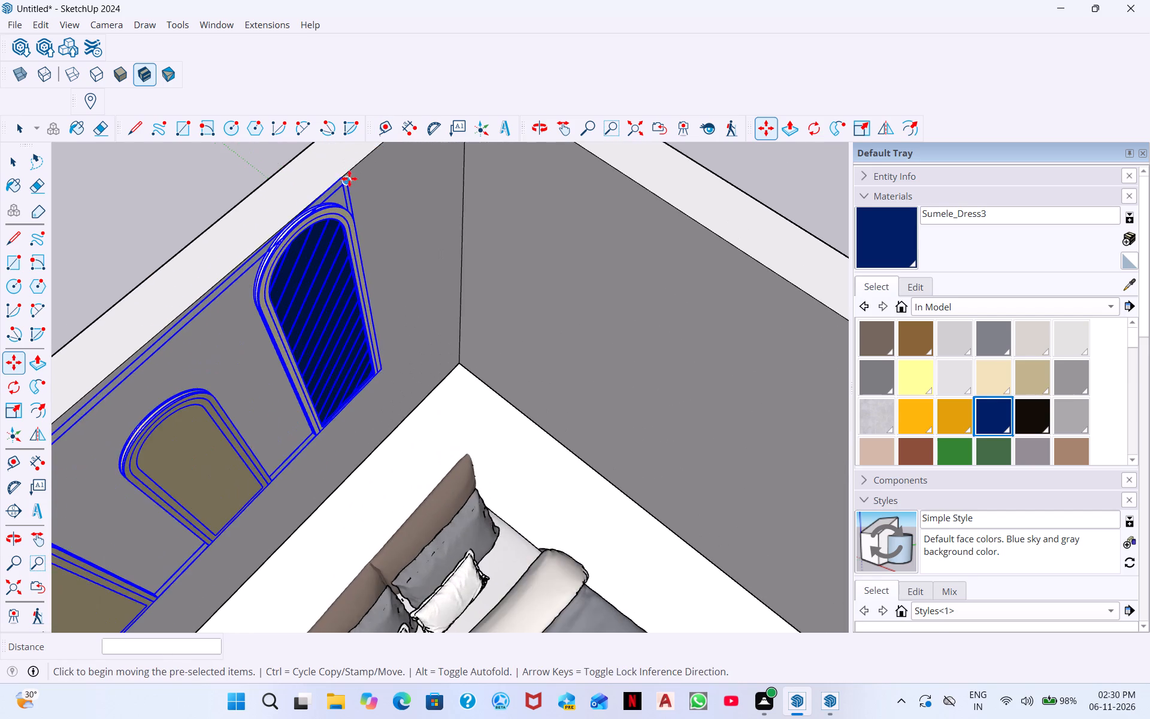
{"action": "scroll", "coordinate": [349, 179], "scroll_direction": "up", "scroll_amount": 6}
{"action": "scroll", "coordinate": [349, 215], "scroll_direction": "down", "scroll_amount": 4}
{"action": "key", "text": "q"}
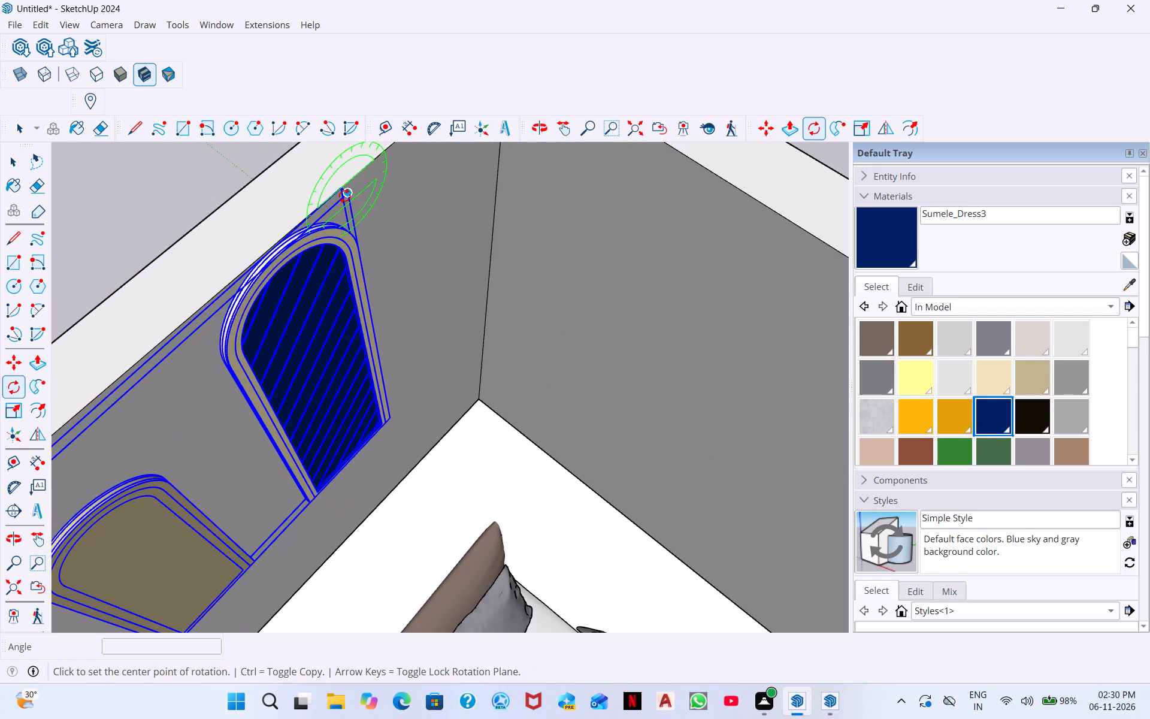
{"action": "scroll", "coordinate": [337, 186], "scroll_direction": "up", "scroll_amount": 4}
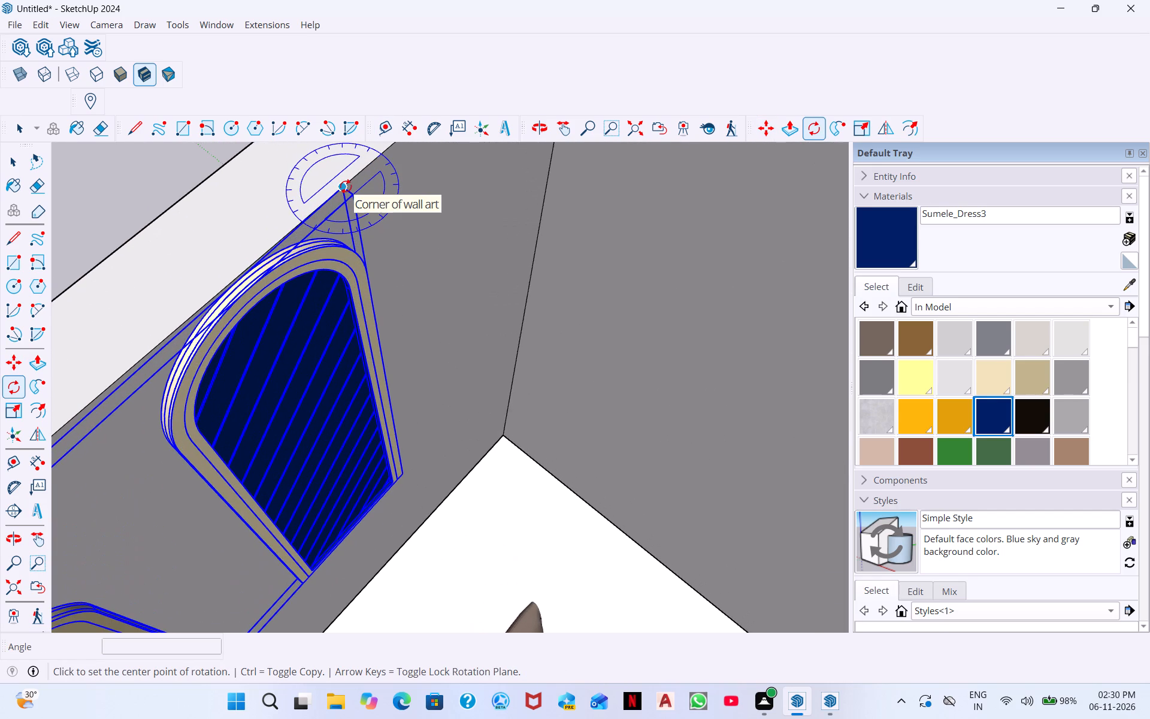
{"action": "left_click", "coordinate": [346, 186]}
{"action": "scroll", "coordinate": [343, 192], "scroll_direction": "down", "scroll_amount": 7}
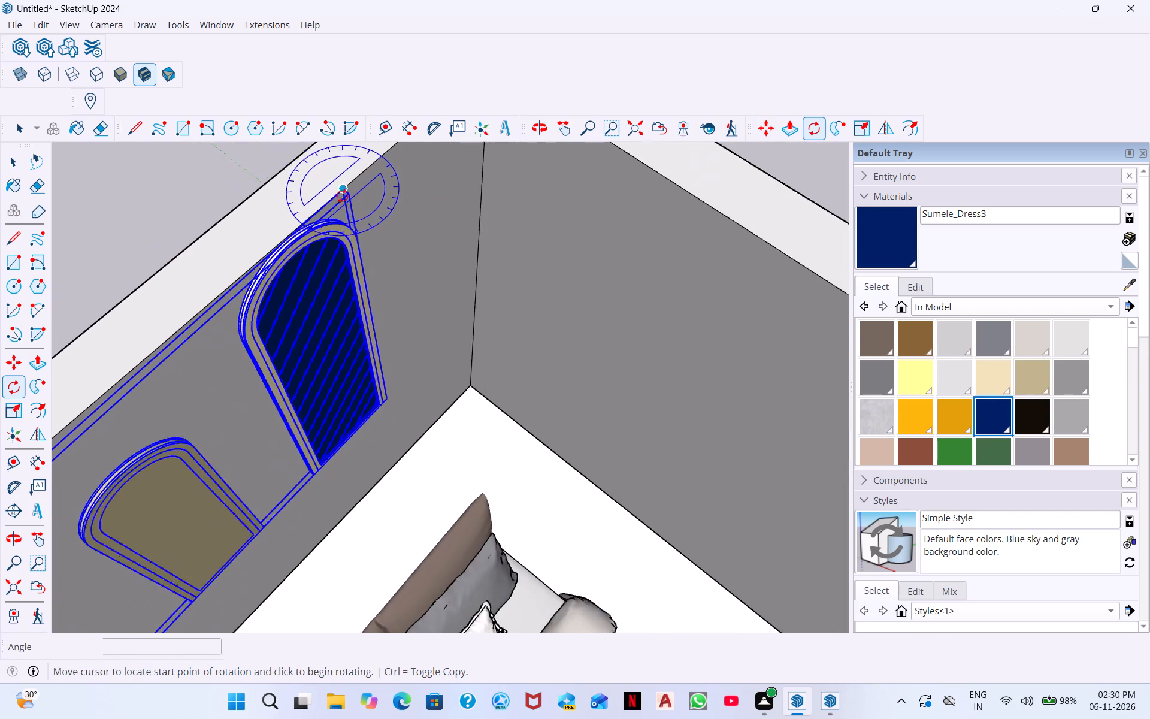
{"action": "scroll", "coordinate": [342, 196], "scroll_direction": "down", "scroll_amount": 1}
{"action": "scroll", "coordinate": [182, 322], "scroll_direction": "down", "scroll_amount": 15}
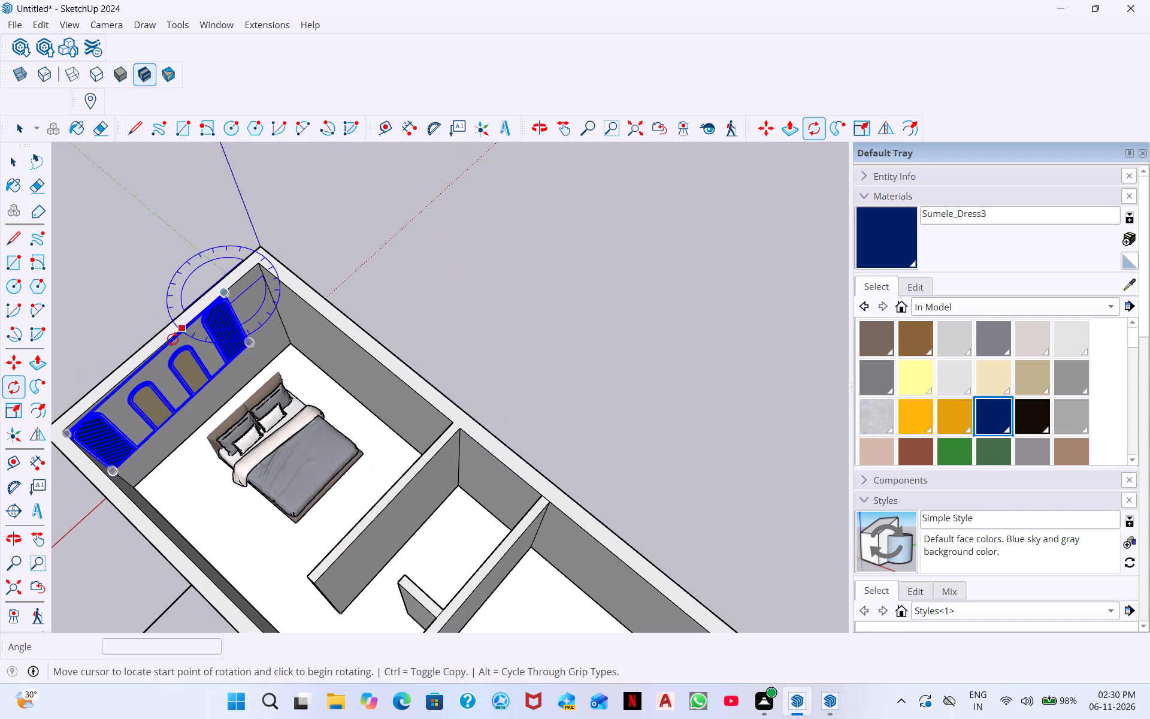
{"action": "scroll", "coordinate": [172, 339], "scroll_direction": "down", "scroll_amount": 2}
{"action": "scroll", "coordinate": [108, 404], "scroll_direction": "up", "scroll_amount": 11}
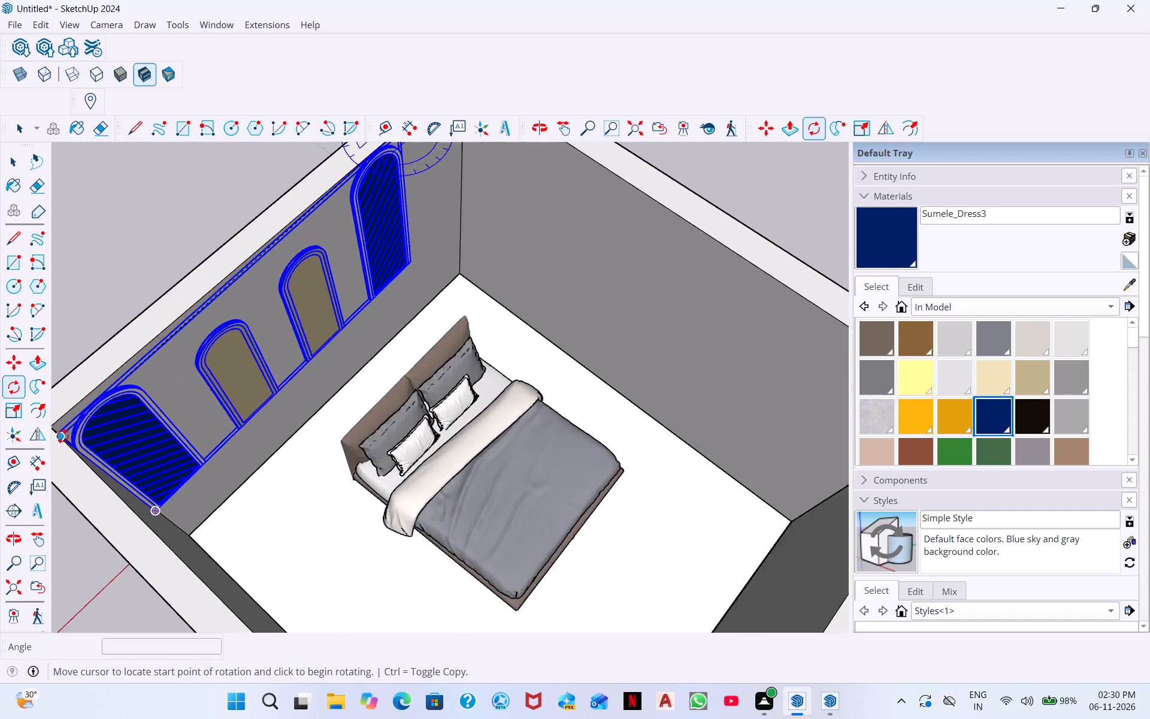
{"action": "scroll", "coordinate": [62, 436], "scroll_direction": "up", "scroll_amount": 9}
{"action": "middle_click_drag", "start_coordinate": [66, 402], "coordinate": [308, 348]}
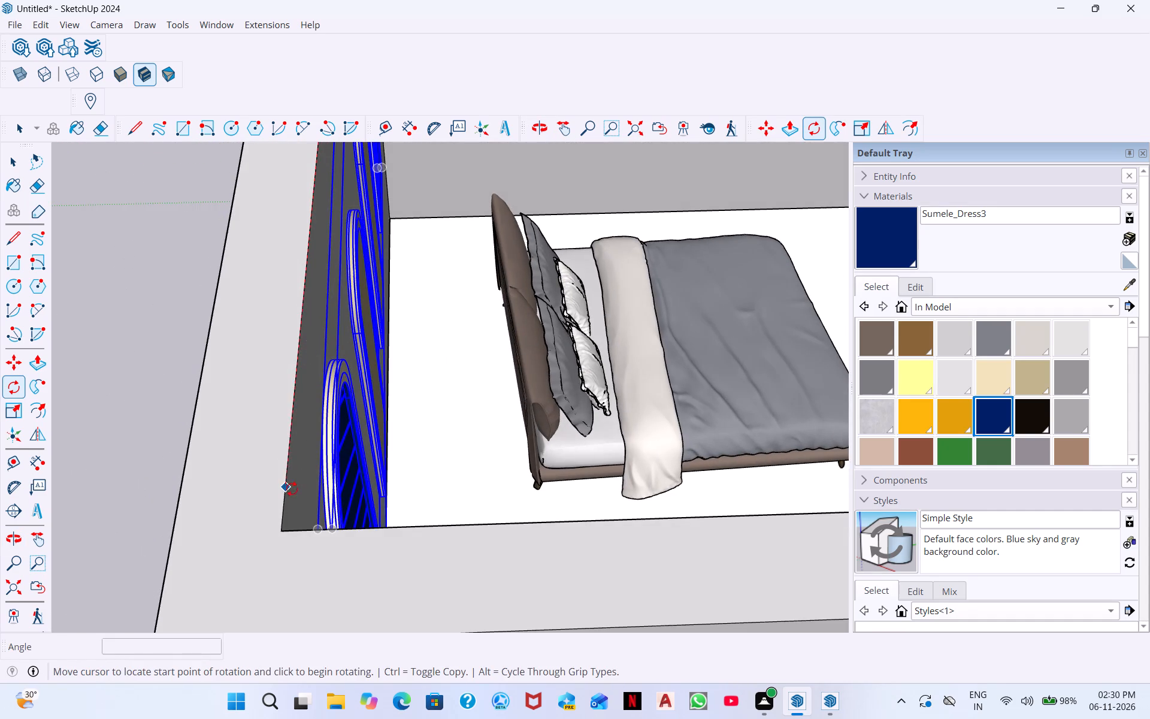
{"action": "middle_click_drag", "start_coordinate": [304, 503], "coordinate": [416, 596]}
{"action": "scroll", "coordinate": [385, 542], "scroll_direction": "up", "scroll_amount": 6}
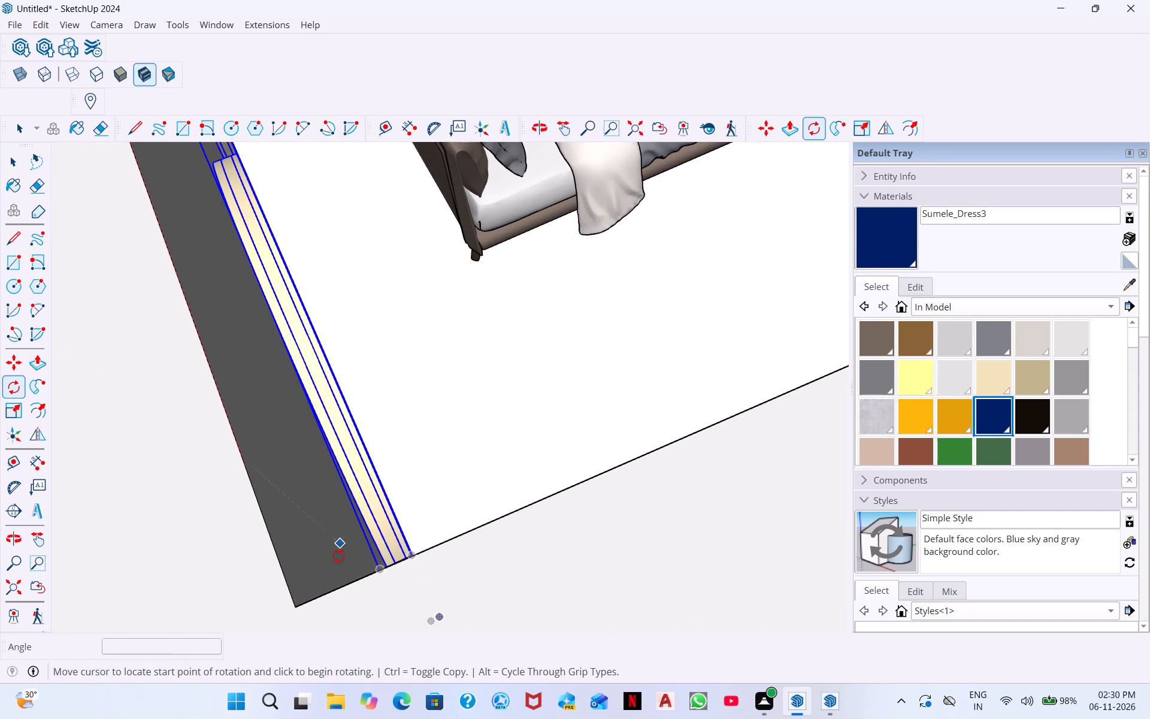
{"action": "left_click", "coordinate": [381, 565]}
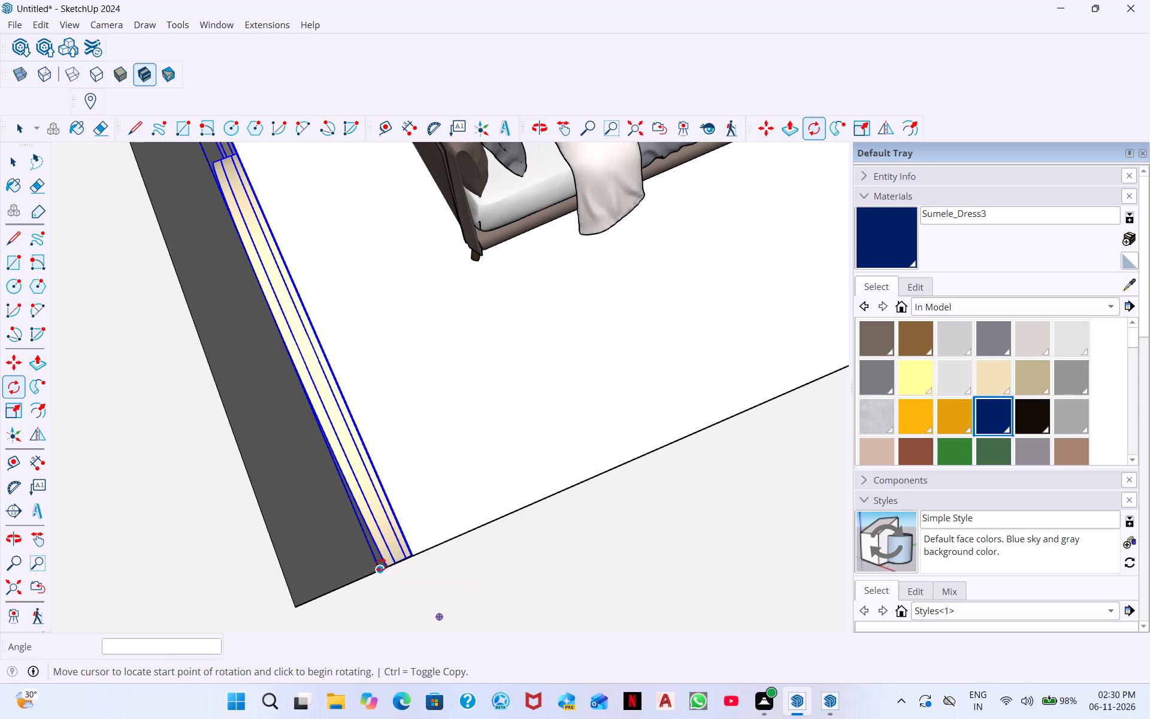
{"action": "left_click", "coordinate": [292, 603]}
{"action": "scroll", "coordinate": [367, 502], "scroll_direction": "down", "scroll_amount": 11}
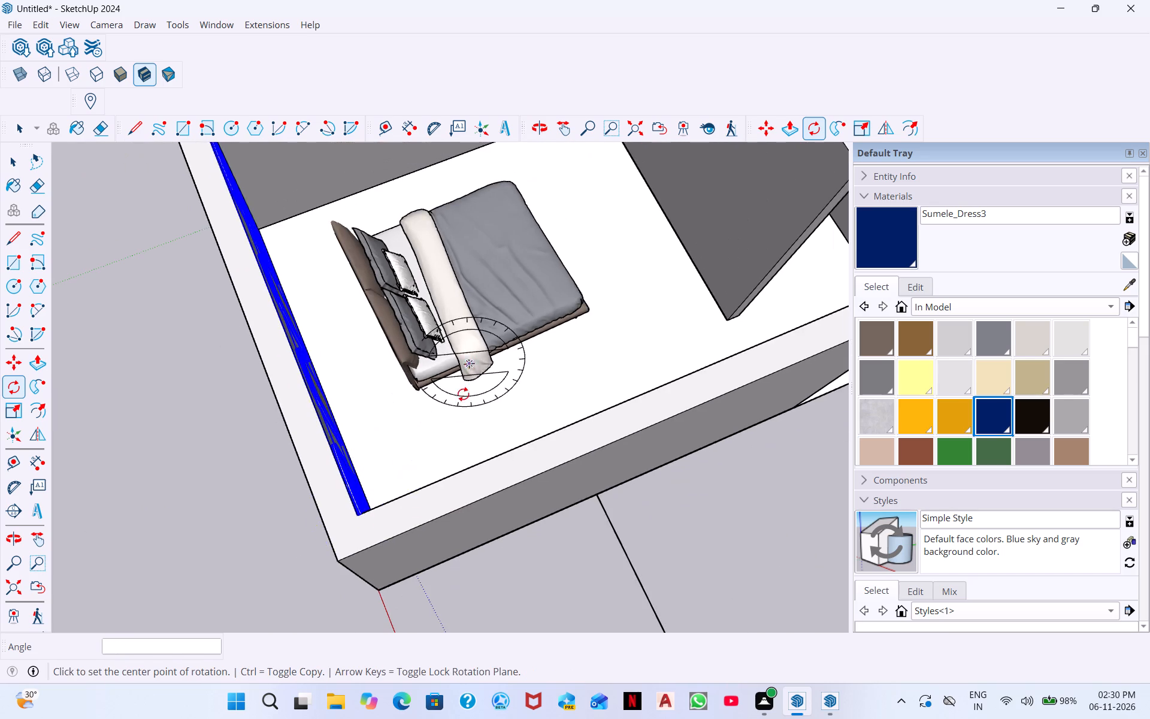
{"action": "middle_click_drag", "start_coordinate": [455, 415], "coordinate": [202, 359]}
{"action": "scroll", "coordinate": [241, 374], "scroll_direction": "down", "scroll_amount": 1}
{"action": "scroll", "coordinate": [294, 394], "scroll_direction": "down", "scroll_amount": 2}
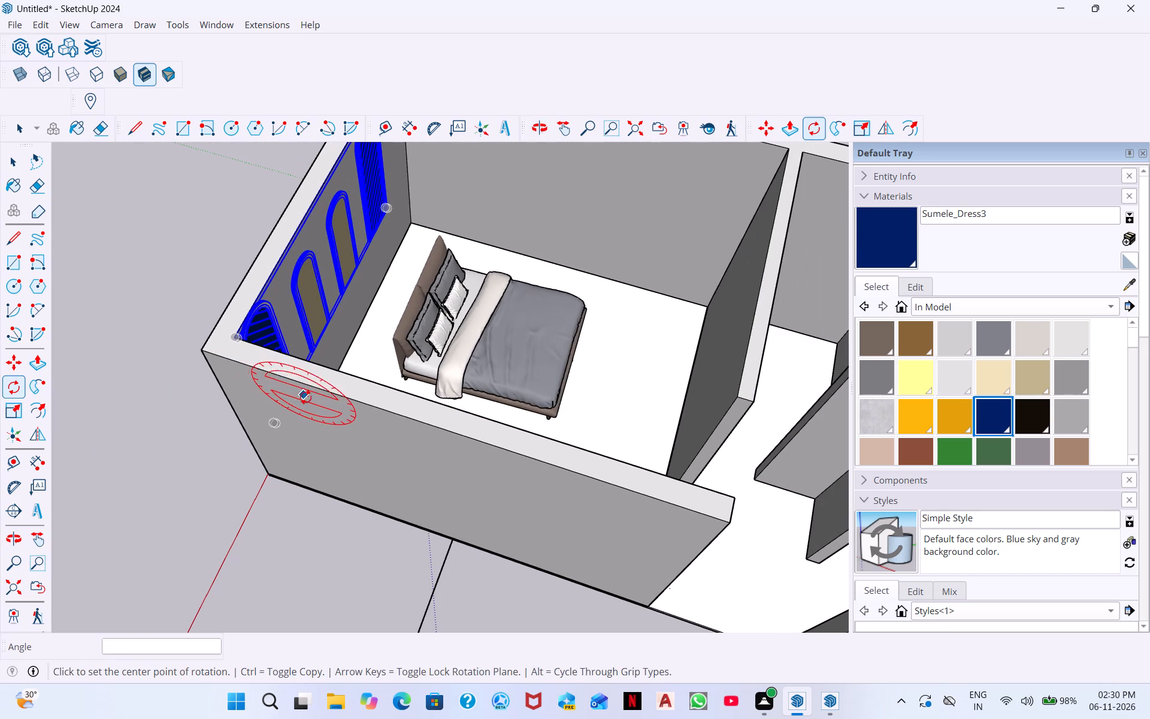
{"action": "middle_click_drag", "start_coordinate": [351, 392], "coordinate": [150, 477]}
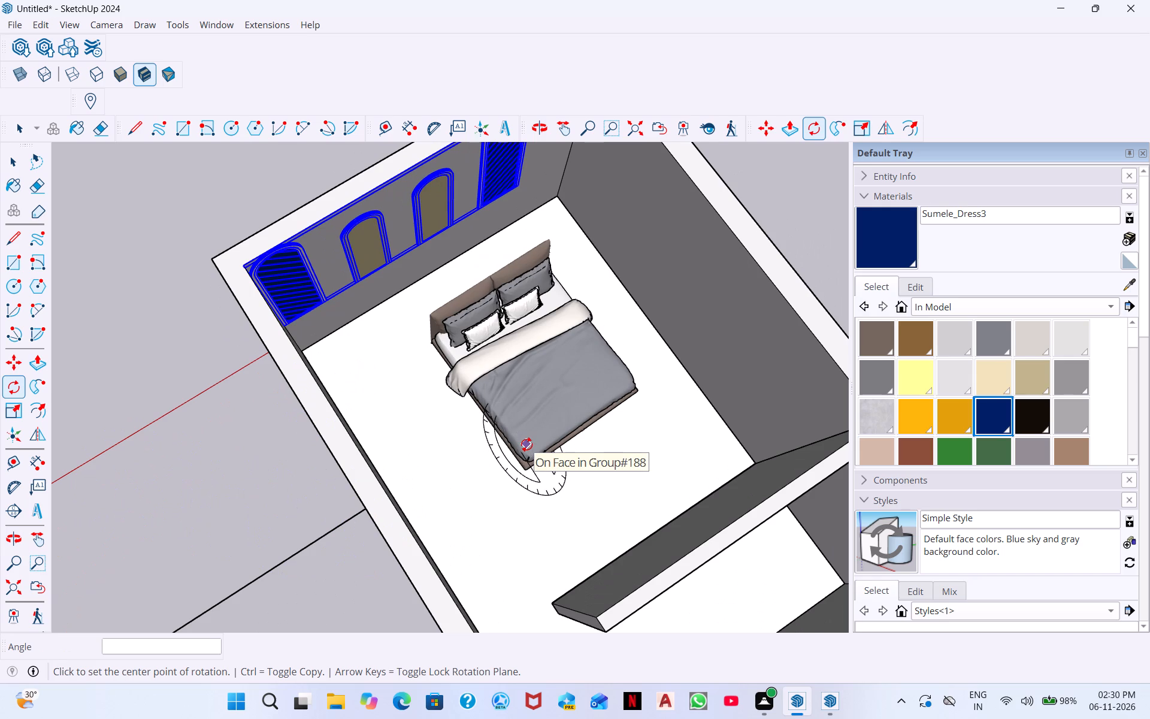
{"action": "key", "text": "space"}
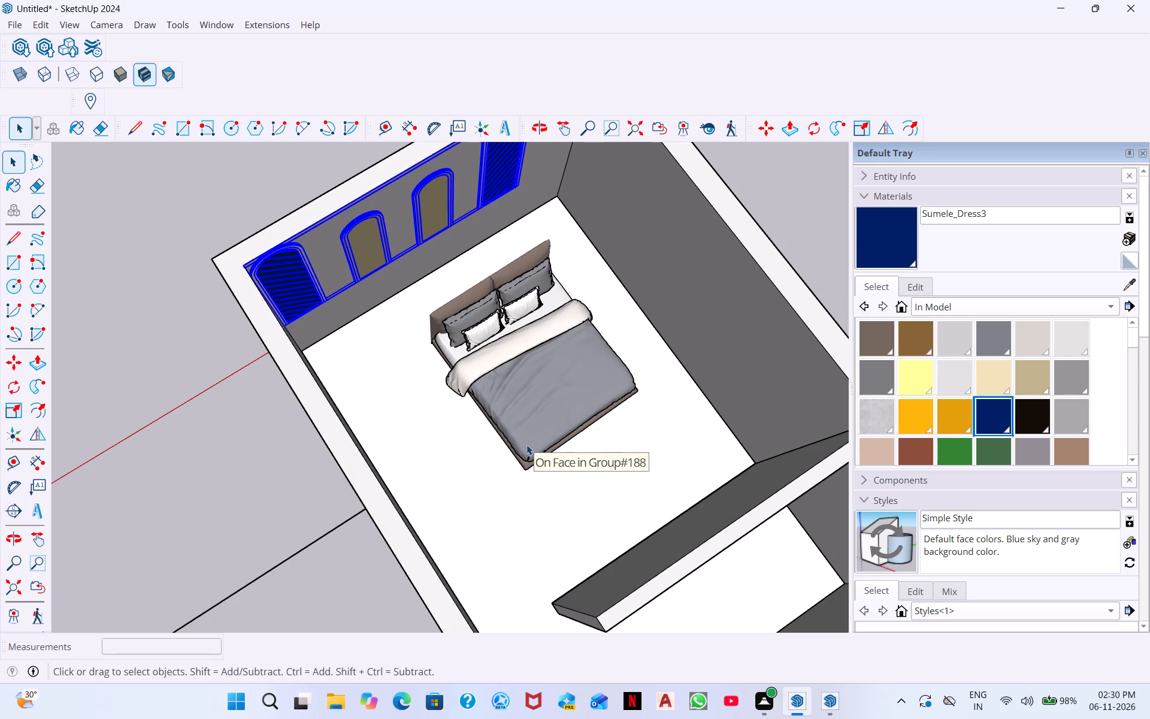
Scale the arch panel uniformly by about 0.99 from its lower corner beside the side wall.
{"action": "middle_click_drag", "start_coordinate": [527, 289], "coordinate": [367, 216]}
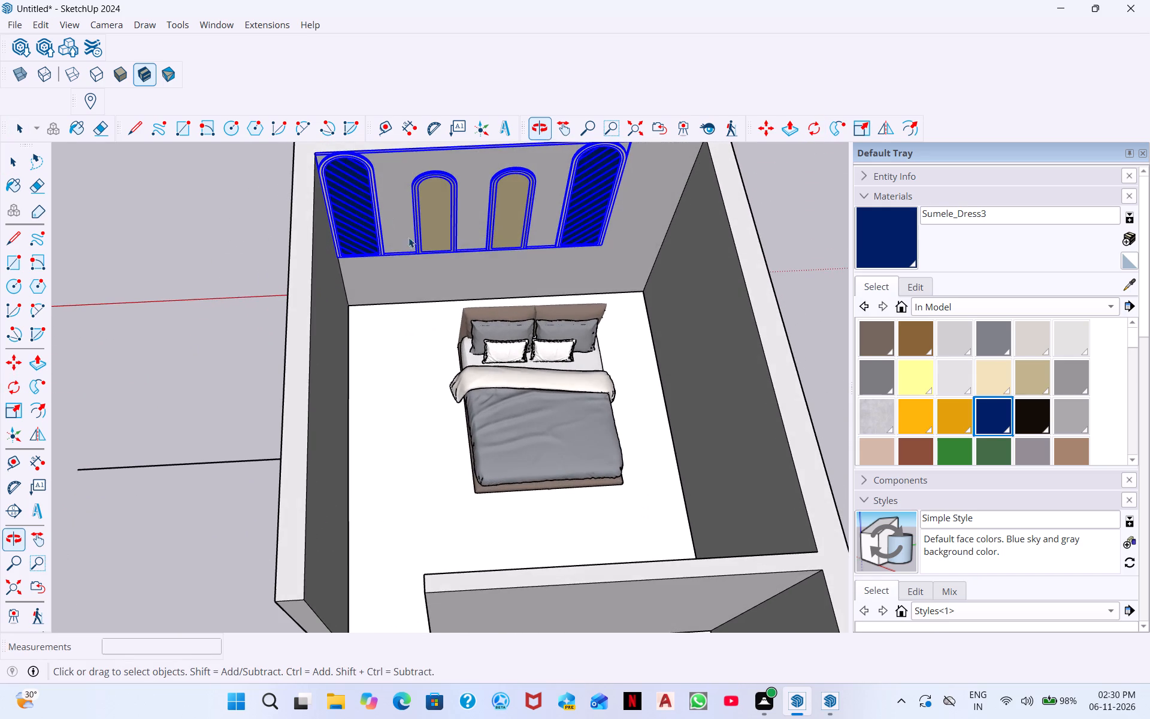
{"action": "middle_click_drag", "start_coordinate": [422, 284], "coordinate": [404, 177]}
{"action": "middle_click_drag", "start_coordinate": [459, 229], "coordinate": [455, 204]}
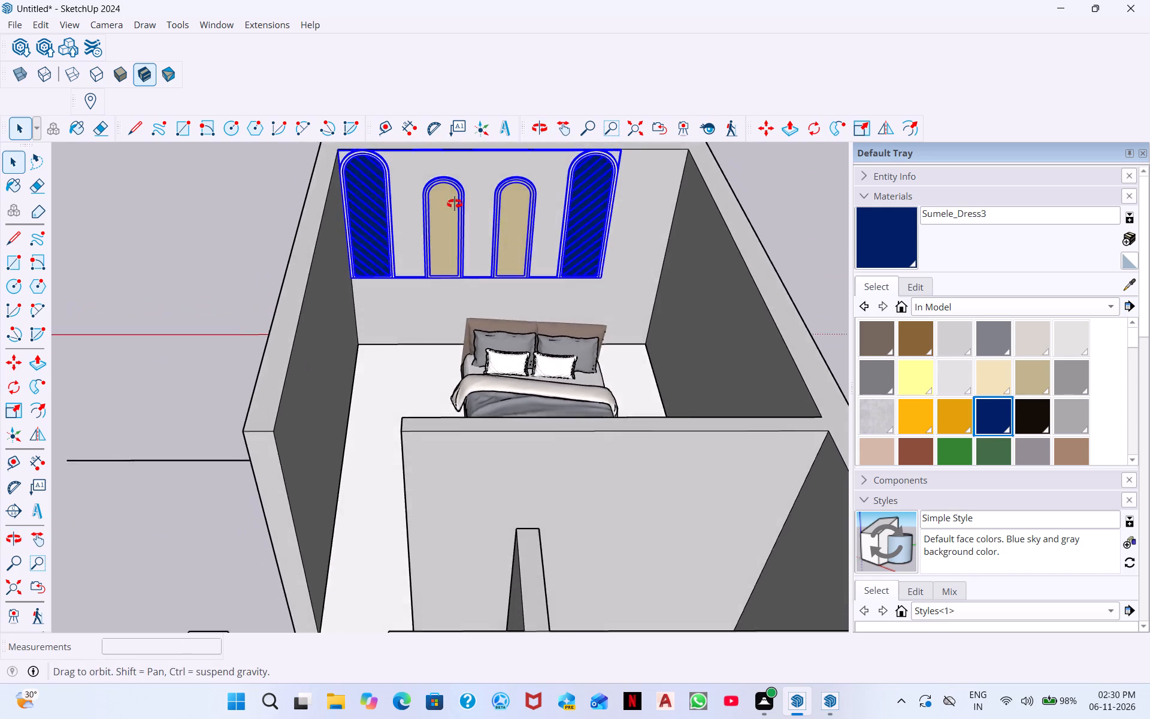
{"action": "middle_click_drag", "start_coordinate": [455, 204], "coordinate": [450, 170]}
{"action": "left_click", "coordinate": [522, 274]}
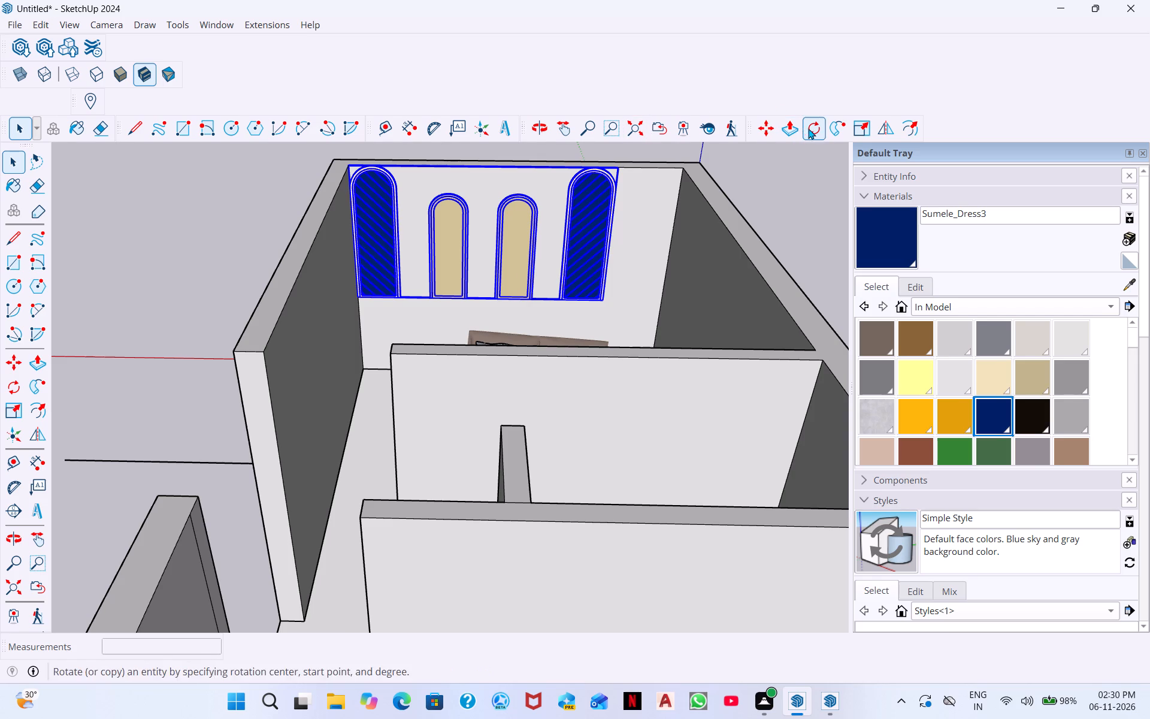
{"action": "left_click", "coordinate": [861, 129]}
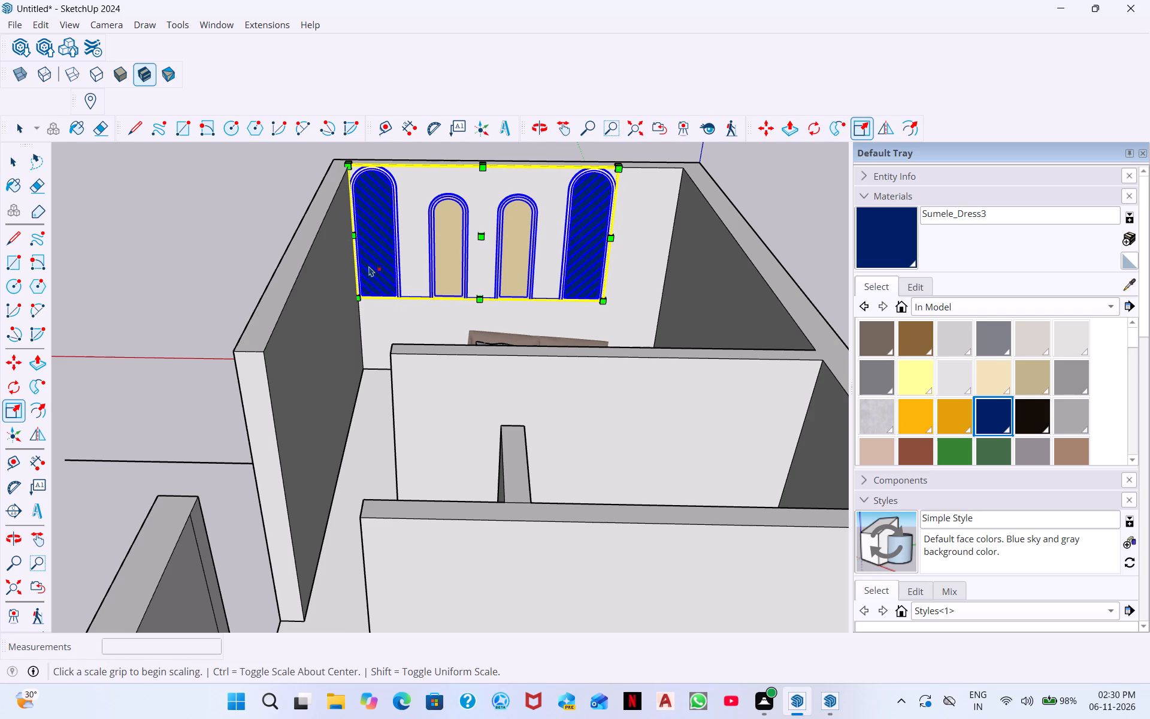
{"action": "left_click", "coordinate": [361, 297]}
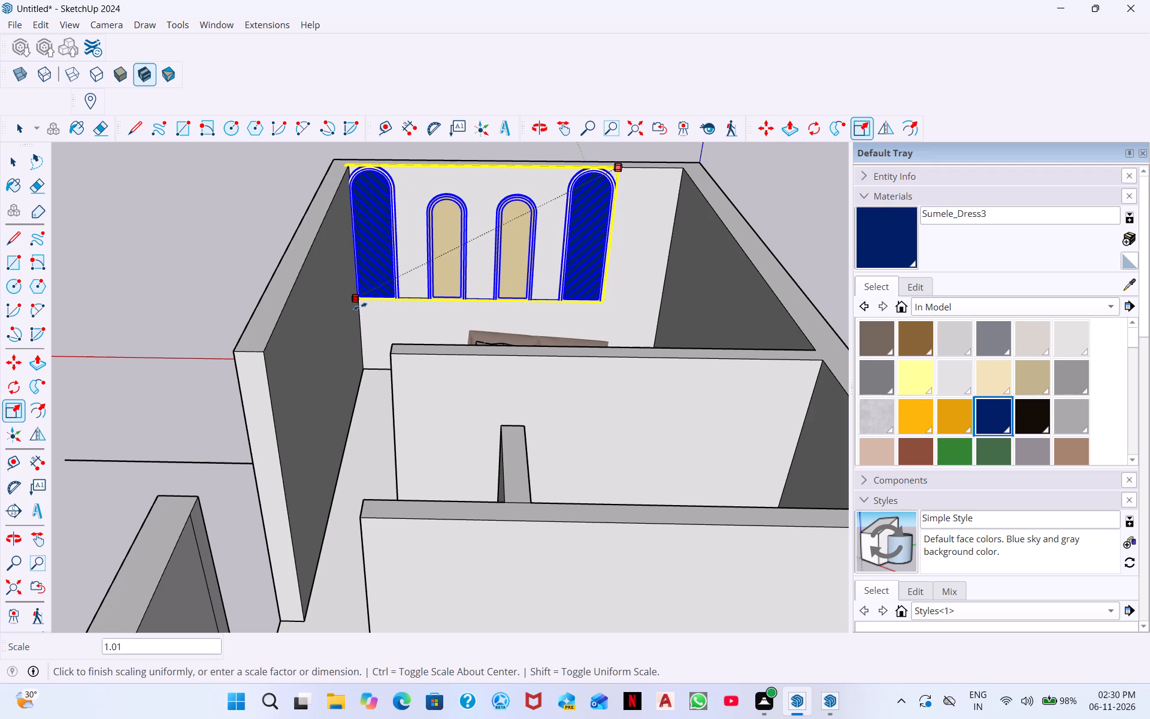
{"action": "left_click", "coordinate": [364, 305]}
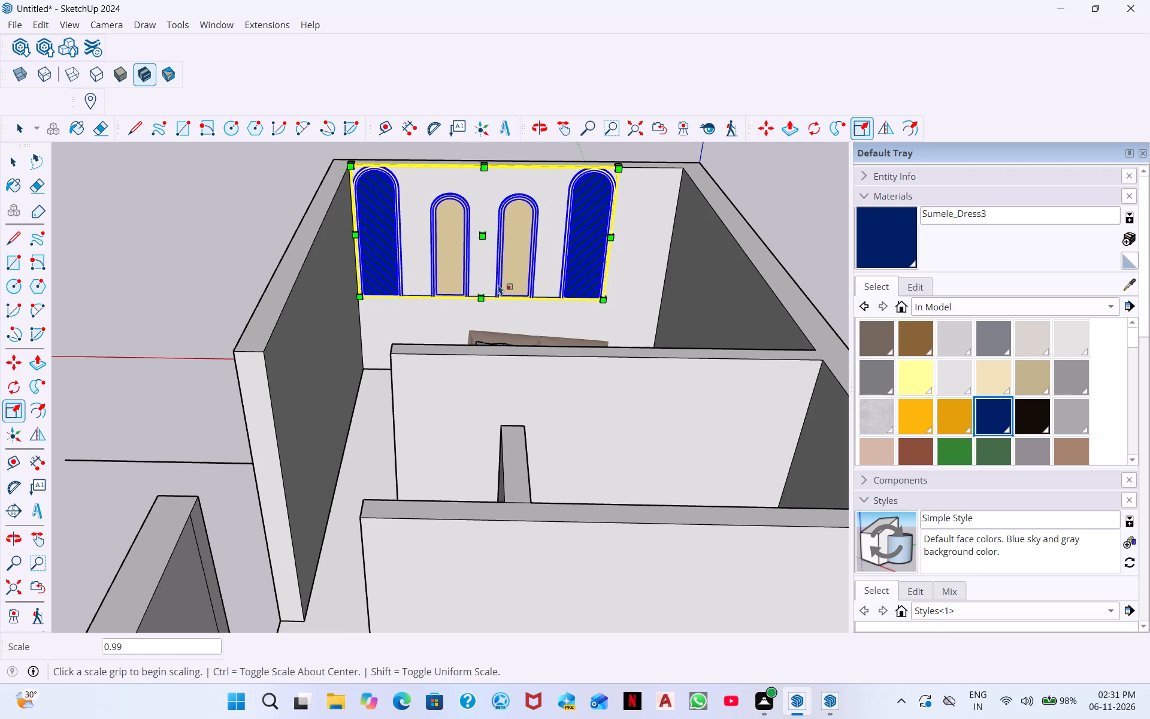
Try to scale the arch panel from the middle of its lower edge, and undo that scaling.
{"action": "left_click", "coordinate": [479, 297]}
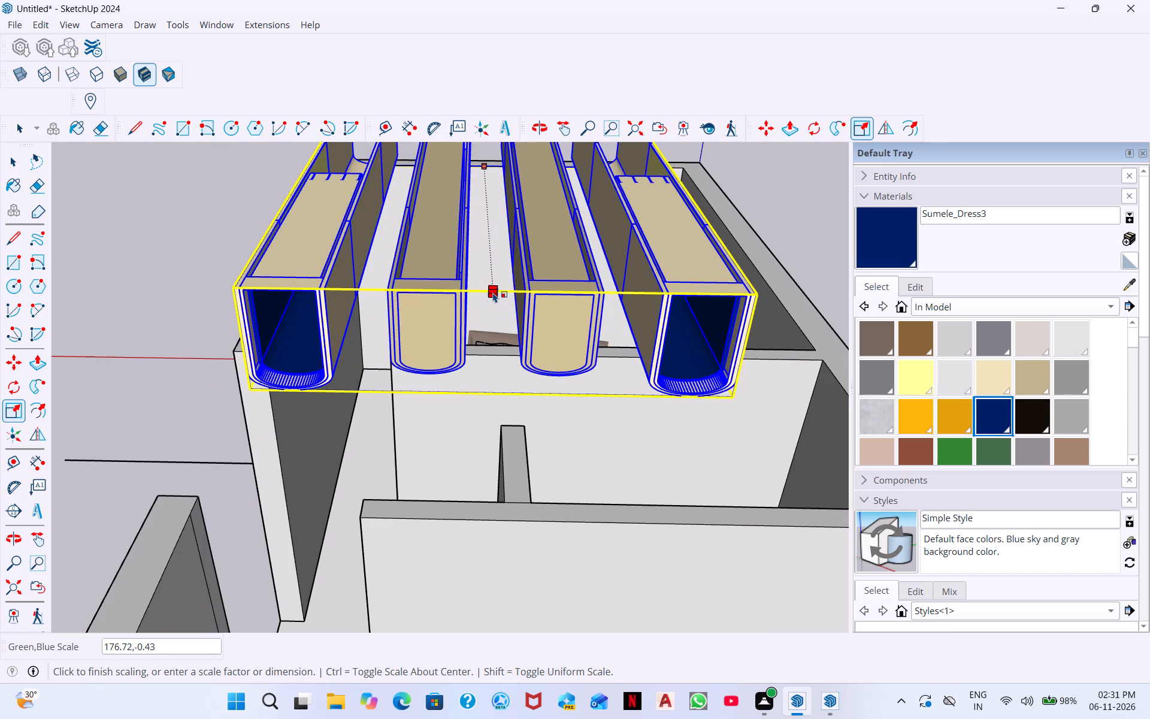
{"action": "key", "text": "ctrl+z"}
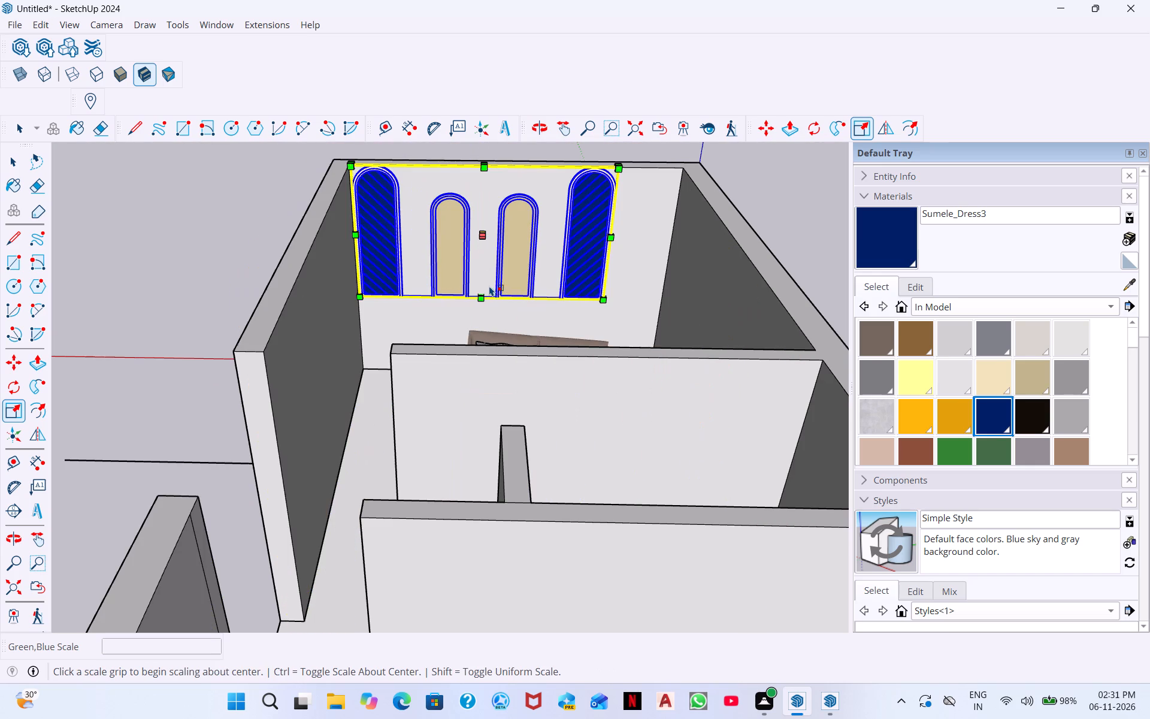
Enlarge the arch panel uniformly about its center by a factor of about 1.09, finishing from its free upper corner.
{"action": "scroll", "coordinate": [522, 268], "scroll_direction": "up", "scroll_amount": 7}
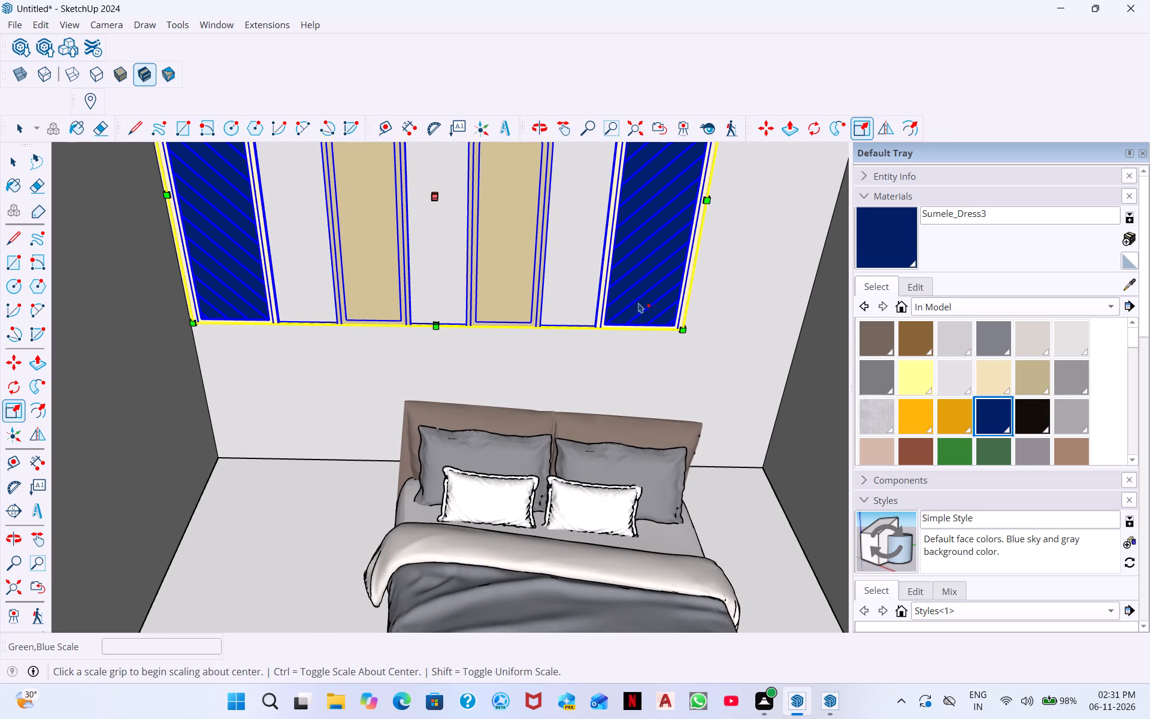
{"action": "left_click", "coordinate": [683, 331]}
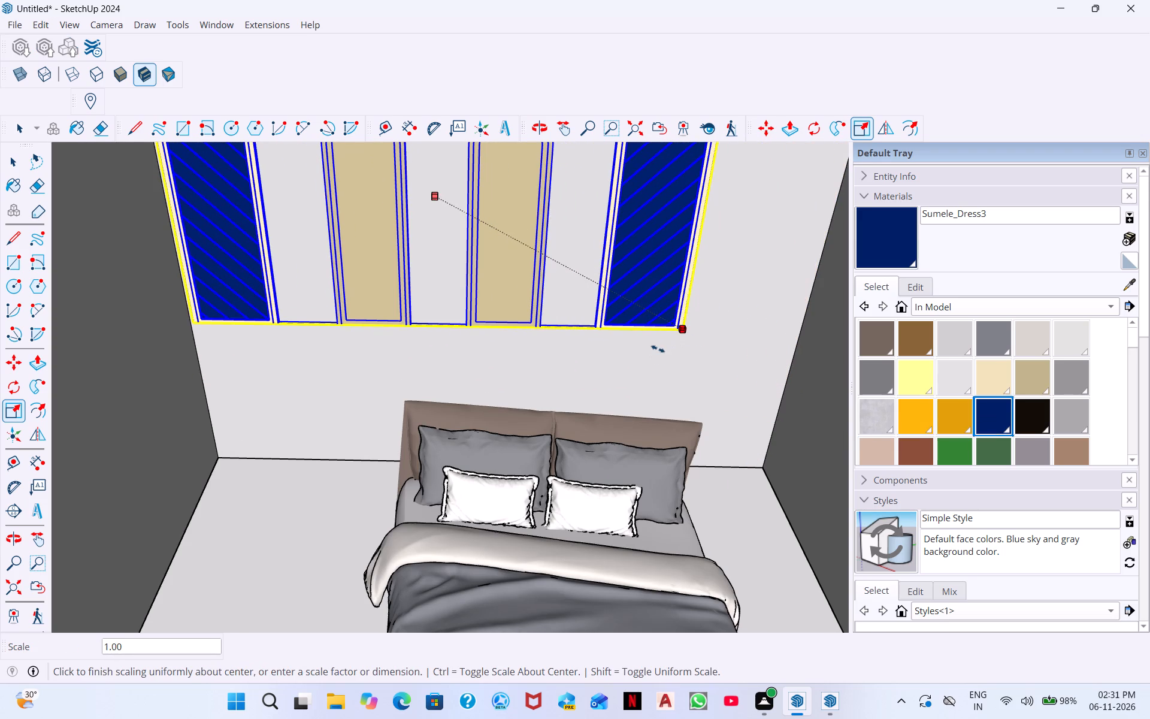
{"action": "left_click", "coordinate": [658, 349]}
{"action": "scroll", "coordinate": [666, 323], "scroll_direction": "down", "scroll_amount": 6}
{"action": "scroll", "coordinate": [603, 177], "scroll_direction": "up", "scroll_amount": 1}
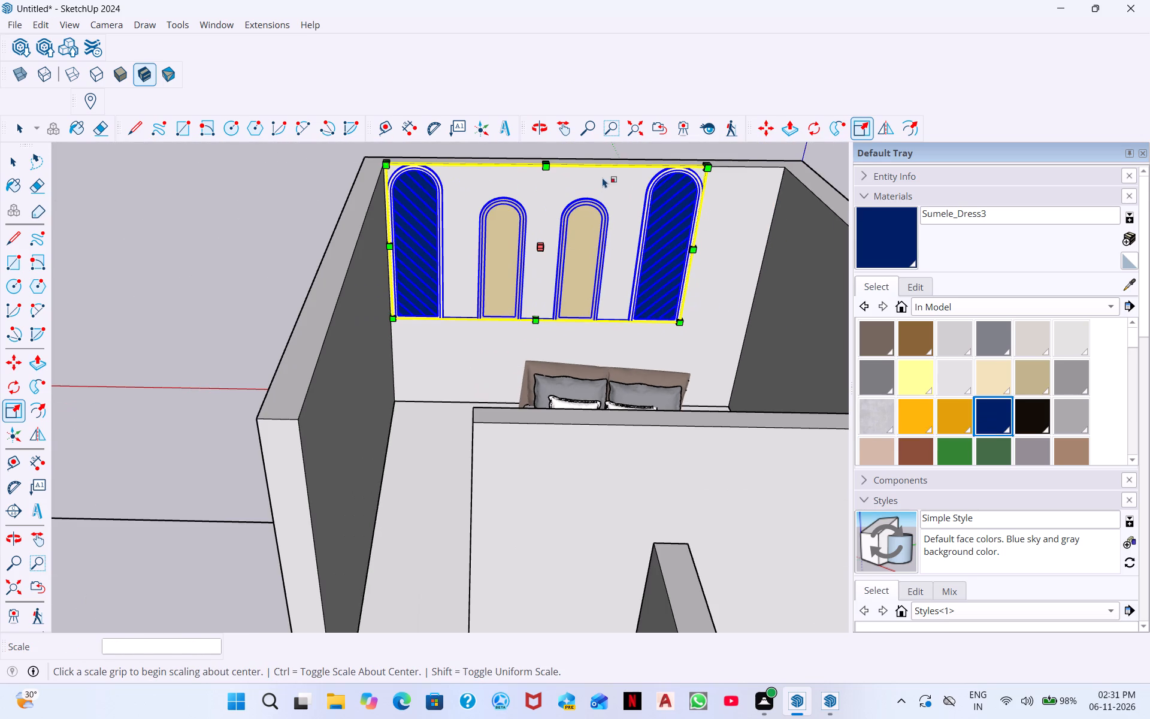
{"action": "scroll", "coordinate": [603, 177], "scroll_direction": "up", "scroll_amount": 2}
{"action": "left_click", "coordinate": [741, 170]}
{"action": "left_click", "coordinate": [745, 170]}
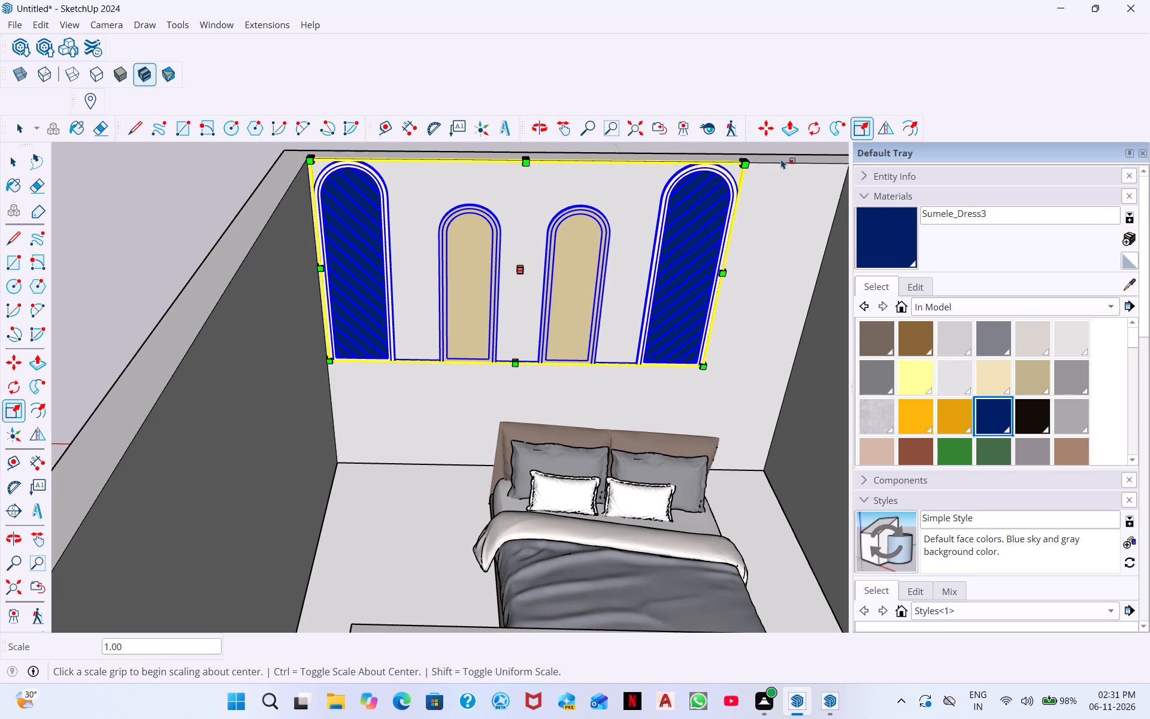
{"action": "left_click_drag", "start_coordinate": [742, 165], "coordinate": [770, 164]}
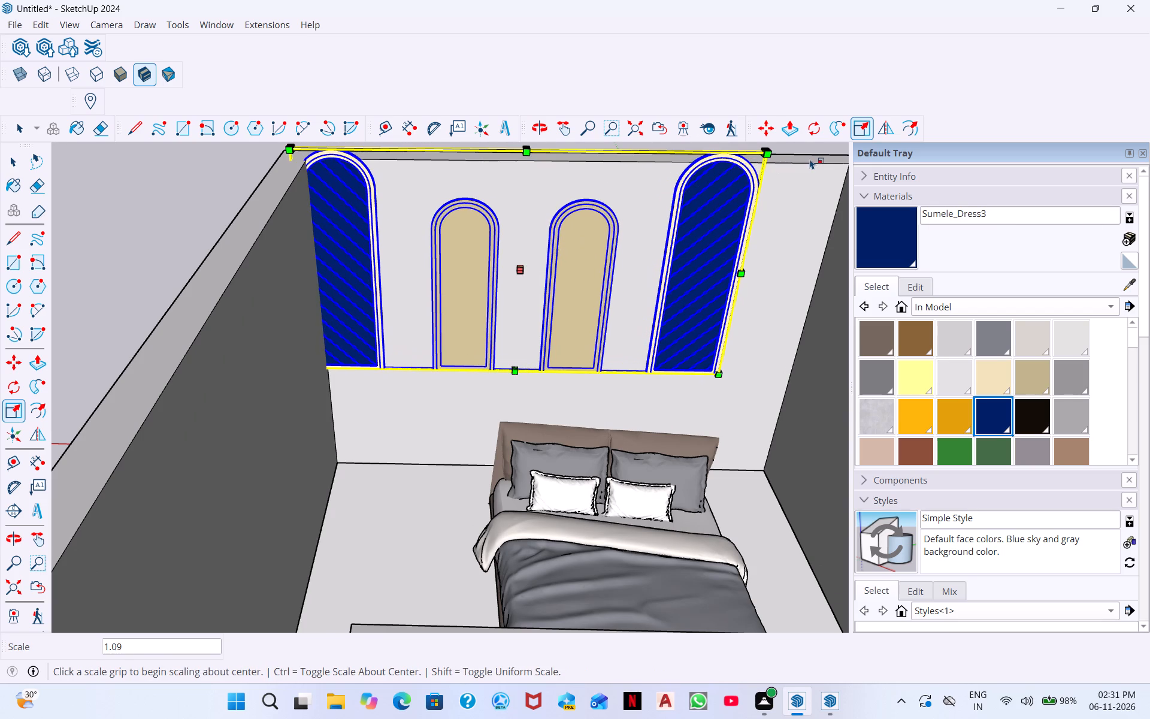
Enlarge the arch panel again uniformly about its center, by a factor of about 1.25 from the same upper corner.
{"action": "scroll", "coordinate": [677, 297], "scroll_direction": "down", "scroll_amount": 2}
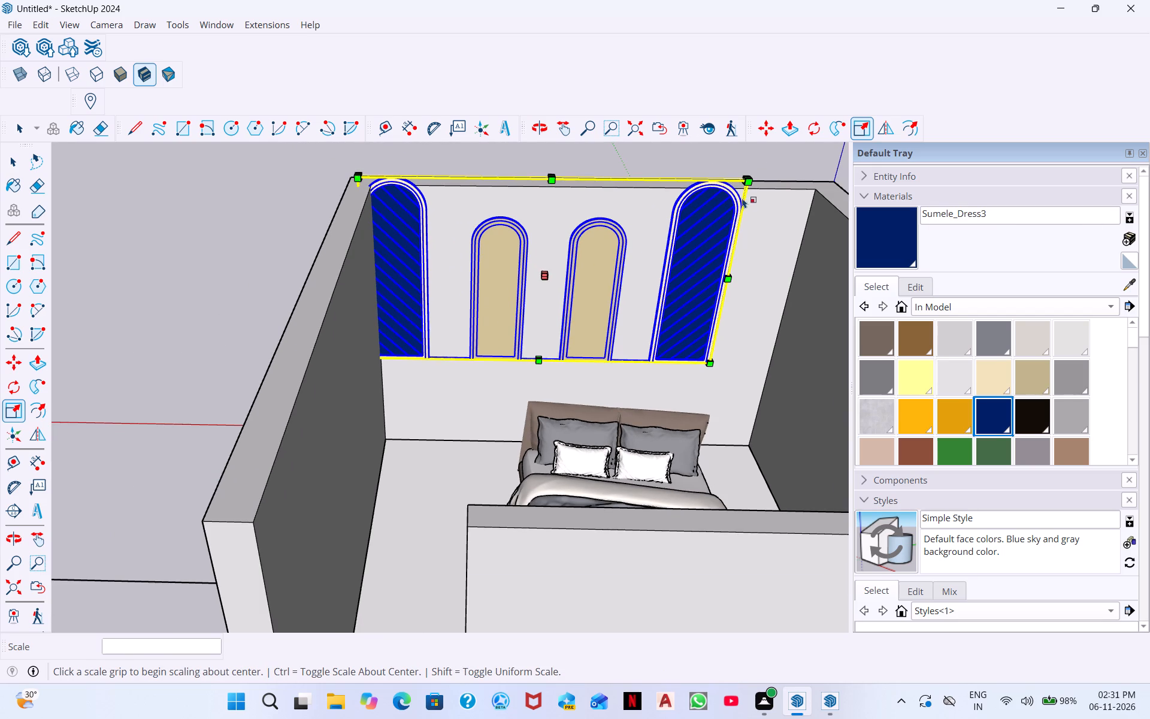
{"action": "left_click_drag", "start_coordinate": [748, 180], "coordinate": [820, 193]}
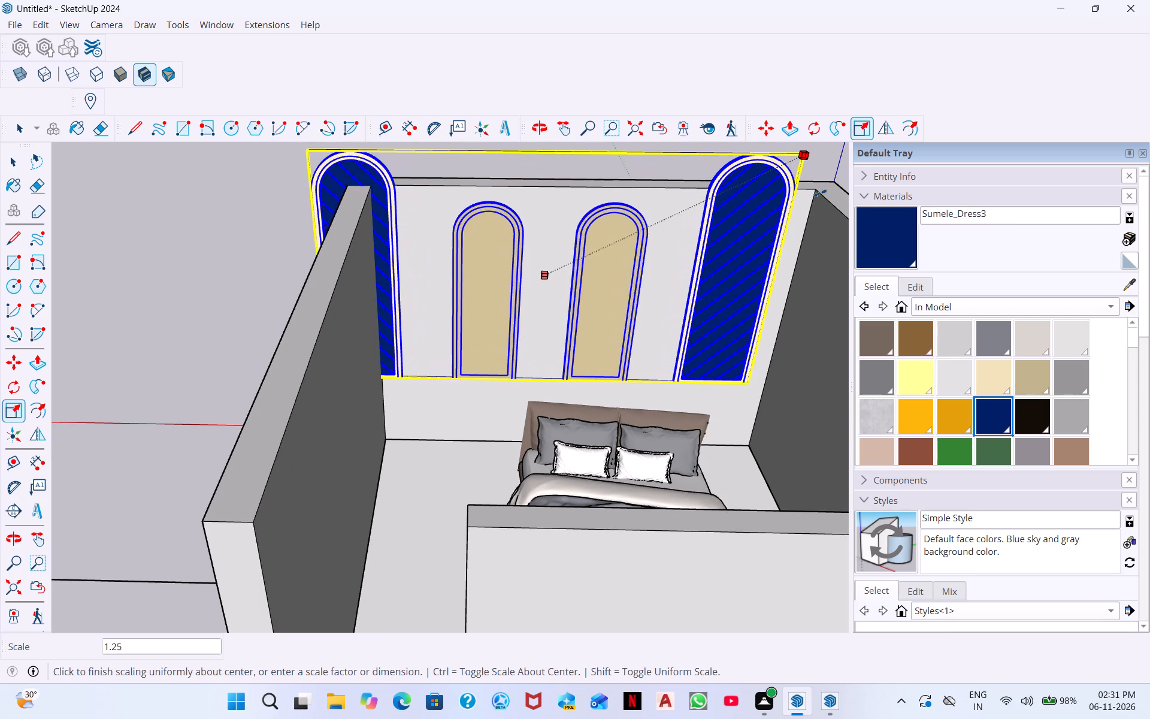
{"action": "left_click_drag", "start_coordinate": [820, 193], "coordinate": [821, 191]}
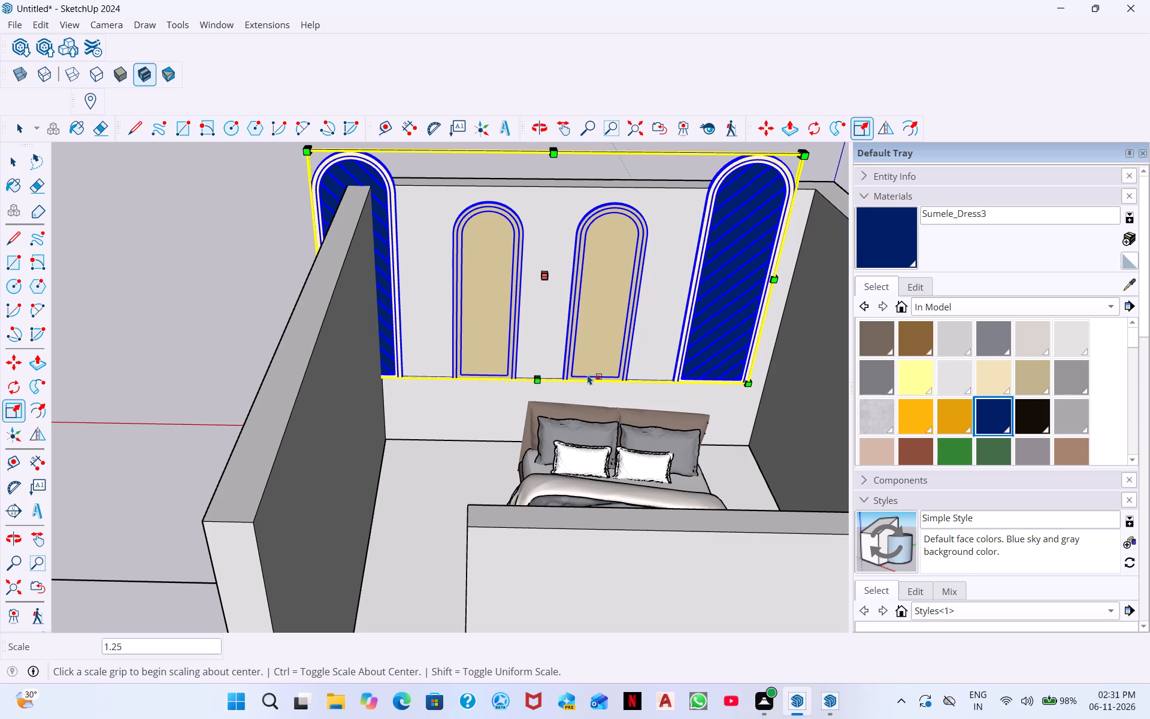
{"action": "left_click_drag", "start_coordinate": [590, 370], "coordinate": [621, 368]}
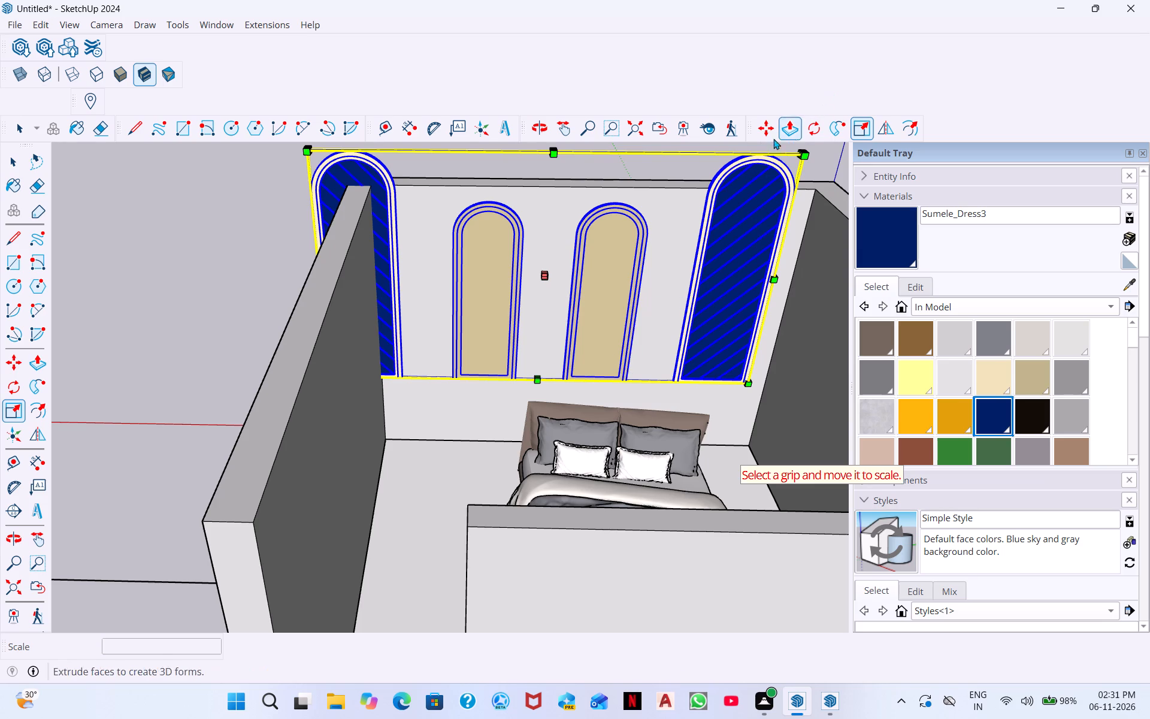
Move the enlarged arch panel down about 2' 3 1/2" from near its free lower corner toward the headboard wall's bottom corner.
{"action": "left_click", "coordinate": [762, 133]}
{"action": "left_click", "coordinate": [749, 385]}
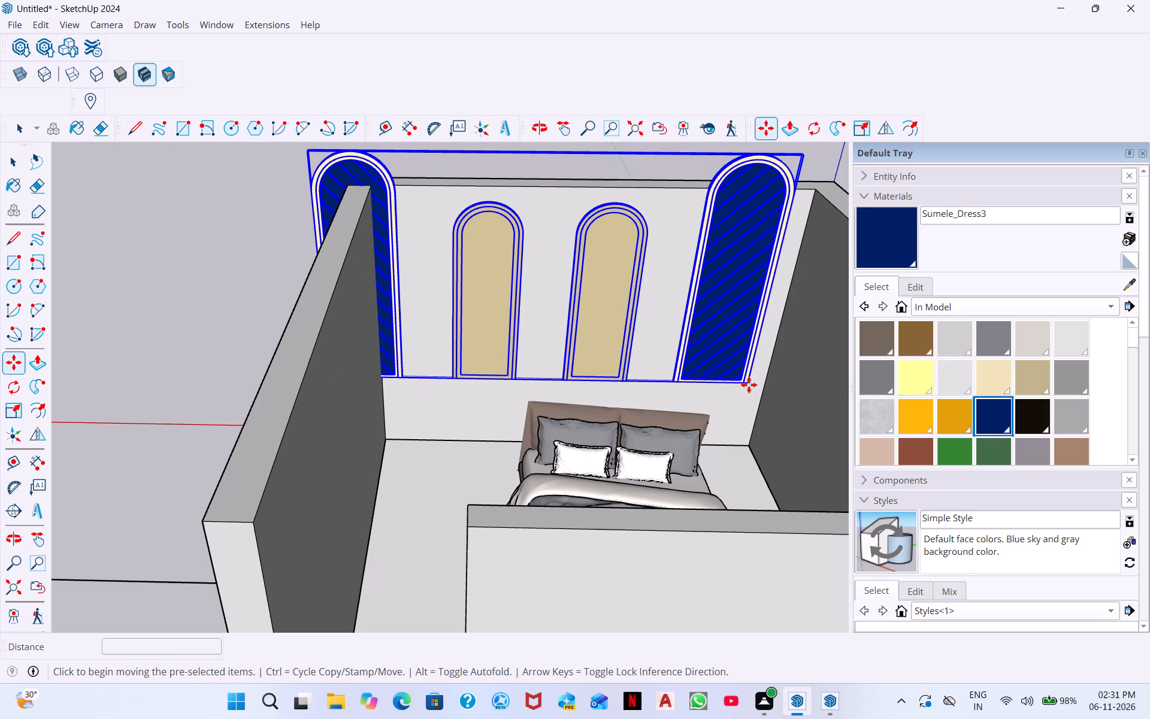
{"action": "left_click", "coordinate": [756, 390]}
{"action": "left_click_drag", "start_coordinate": [761, 396], "coordinate": [759, 406]}
{"action": "left_click", "coordinate": [751, 445]}
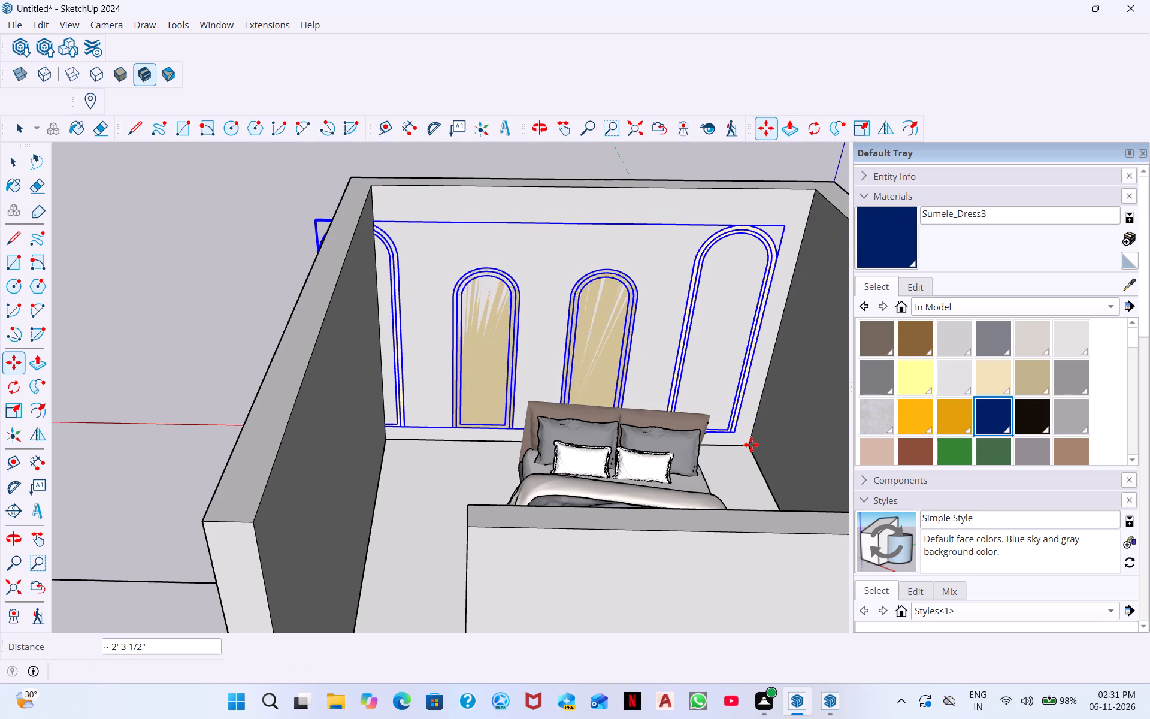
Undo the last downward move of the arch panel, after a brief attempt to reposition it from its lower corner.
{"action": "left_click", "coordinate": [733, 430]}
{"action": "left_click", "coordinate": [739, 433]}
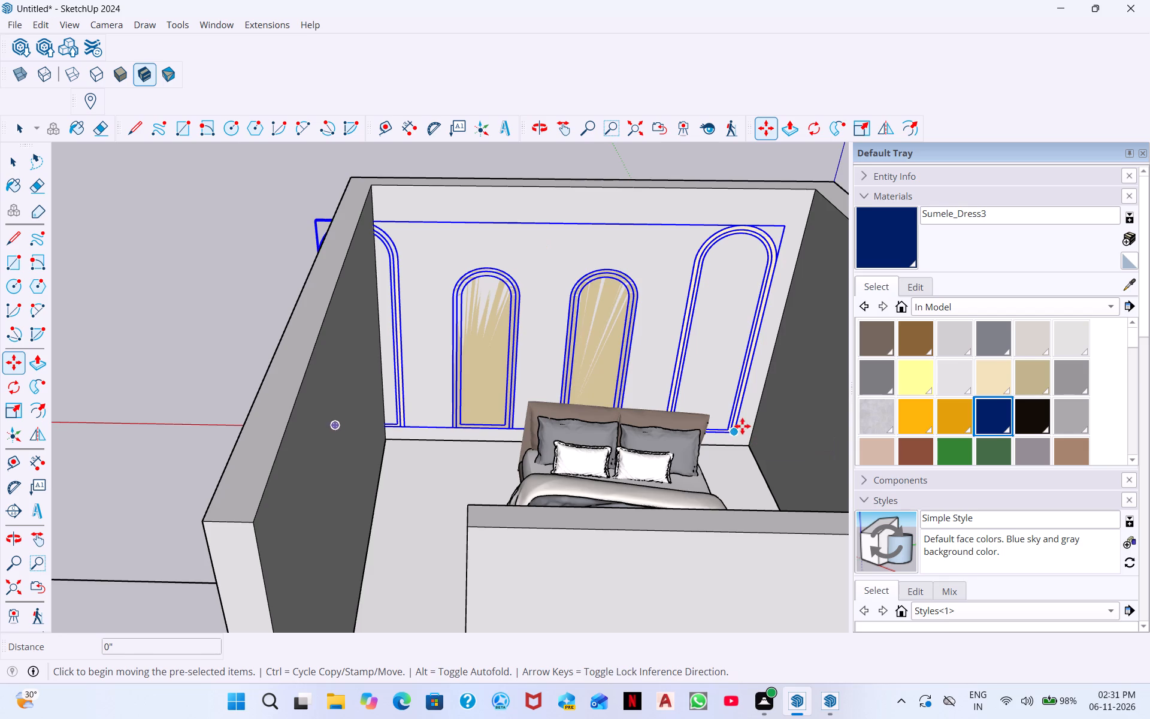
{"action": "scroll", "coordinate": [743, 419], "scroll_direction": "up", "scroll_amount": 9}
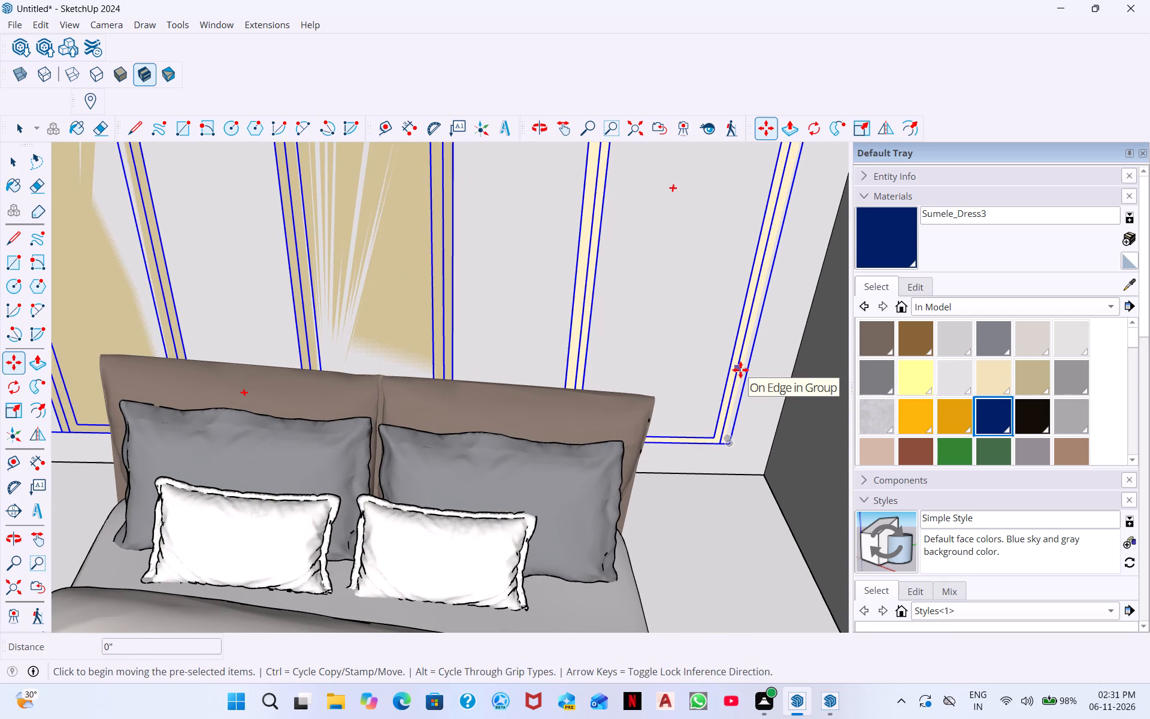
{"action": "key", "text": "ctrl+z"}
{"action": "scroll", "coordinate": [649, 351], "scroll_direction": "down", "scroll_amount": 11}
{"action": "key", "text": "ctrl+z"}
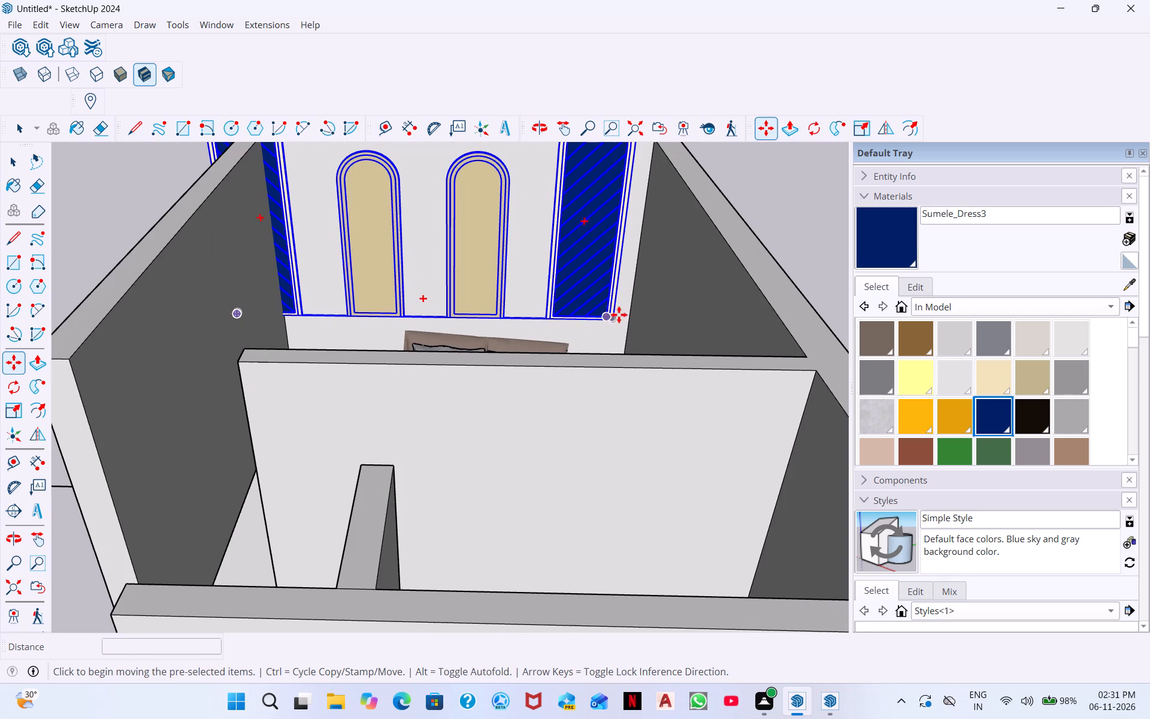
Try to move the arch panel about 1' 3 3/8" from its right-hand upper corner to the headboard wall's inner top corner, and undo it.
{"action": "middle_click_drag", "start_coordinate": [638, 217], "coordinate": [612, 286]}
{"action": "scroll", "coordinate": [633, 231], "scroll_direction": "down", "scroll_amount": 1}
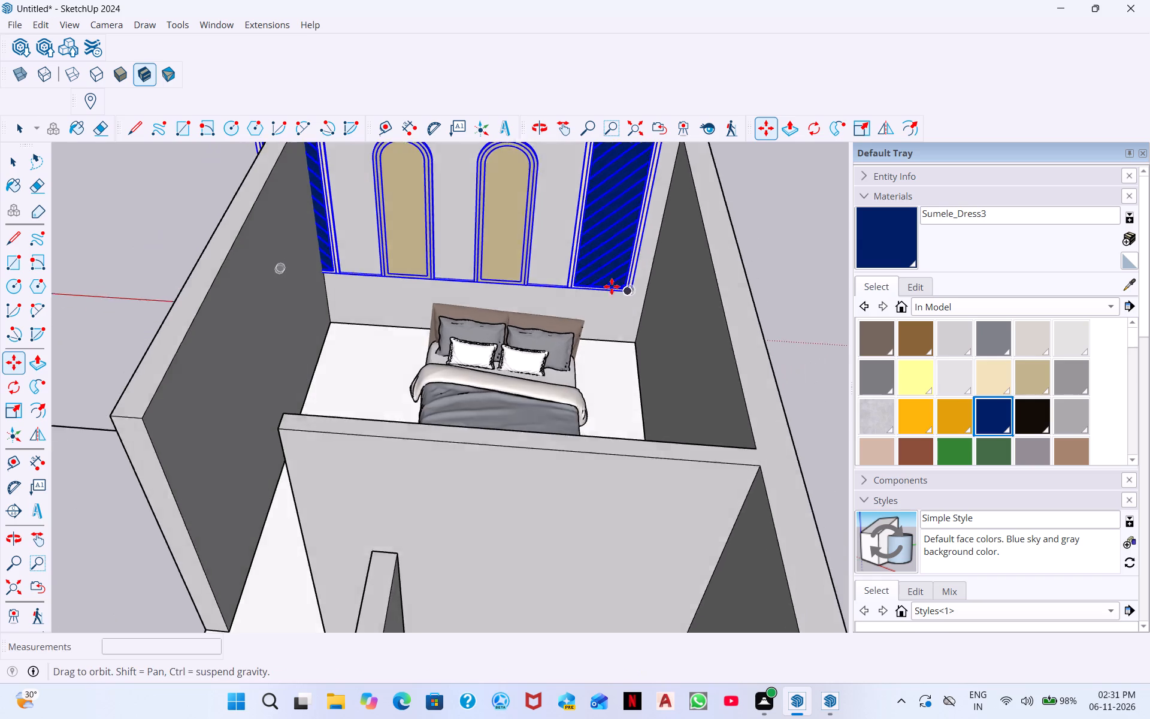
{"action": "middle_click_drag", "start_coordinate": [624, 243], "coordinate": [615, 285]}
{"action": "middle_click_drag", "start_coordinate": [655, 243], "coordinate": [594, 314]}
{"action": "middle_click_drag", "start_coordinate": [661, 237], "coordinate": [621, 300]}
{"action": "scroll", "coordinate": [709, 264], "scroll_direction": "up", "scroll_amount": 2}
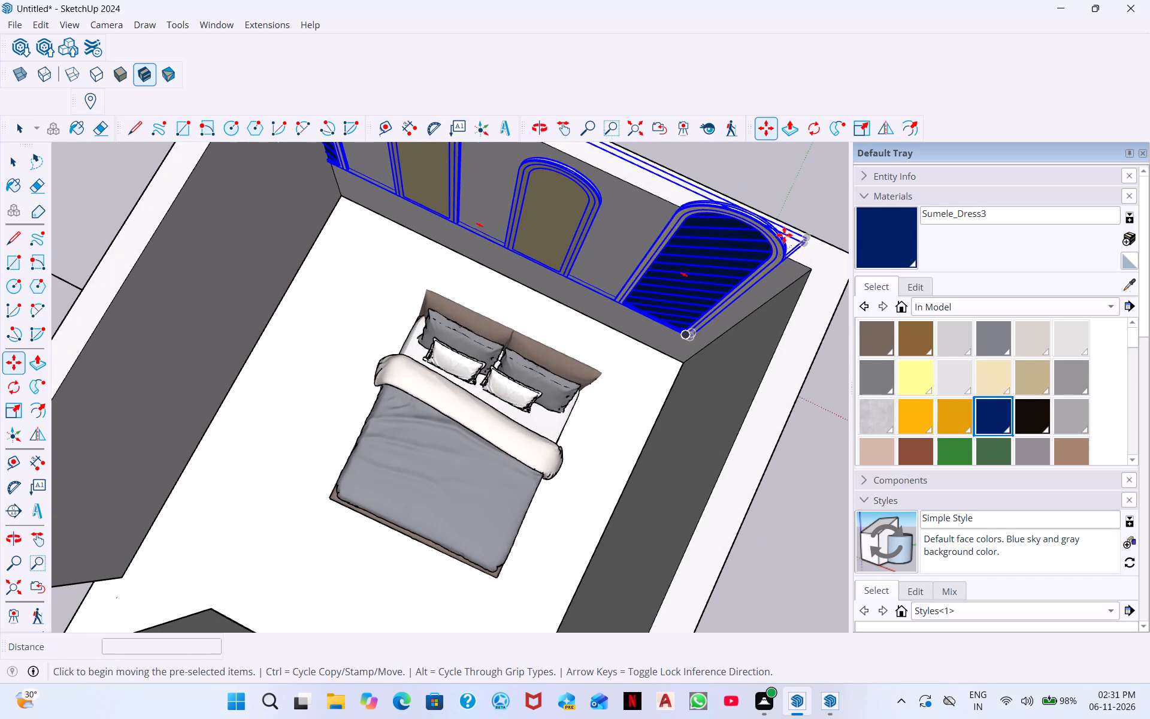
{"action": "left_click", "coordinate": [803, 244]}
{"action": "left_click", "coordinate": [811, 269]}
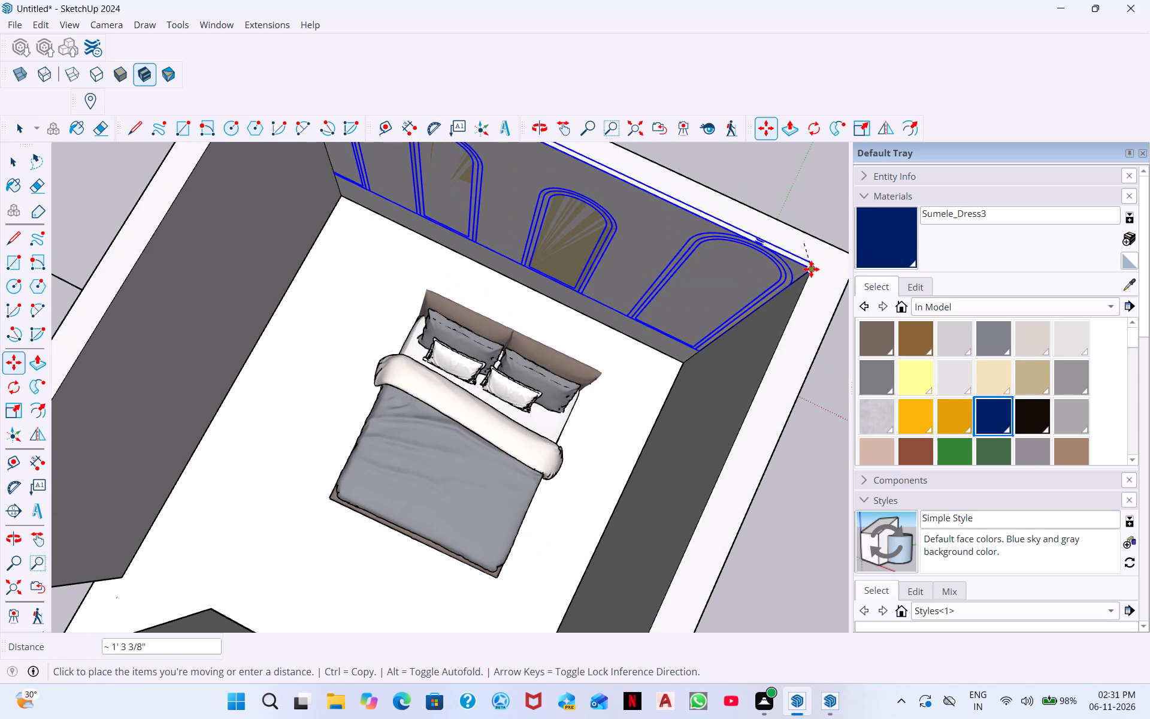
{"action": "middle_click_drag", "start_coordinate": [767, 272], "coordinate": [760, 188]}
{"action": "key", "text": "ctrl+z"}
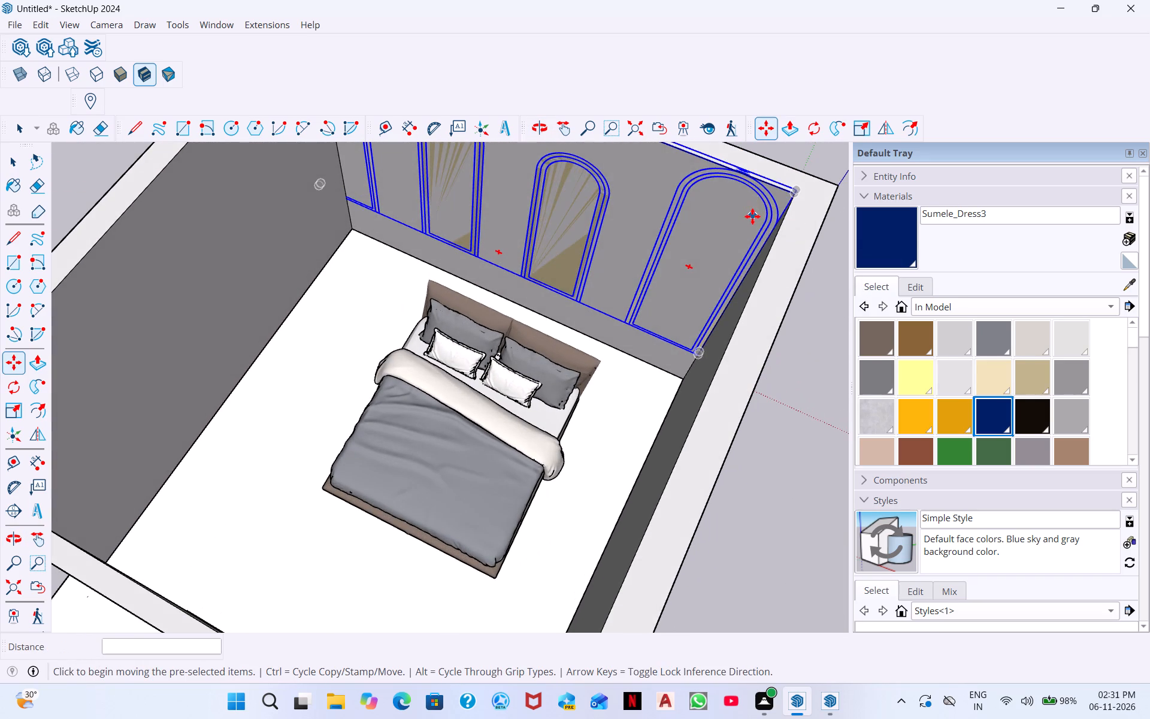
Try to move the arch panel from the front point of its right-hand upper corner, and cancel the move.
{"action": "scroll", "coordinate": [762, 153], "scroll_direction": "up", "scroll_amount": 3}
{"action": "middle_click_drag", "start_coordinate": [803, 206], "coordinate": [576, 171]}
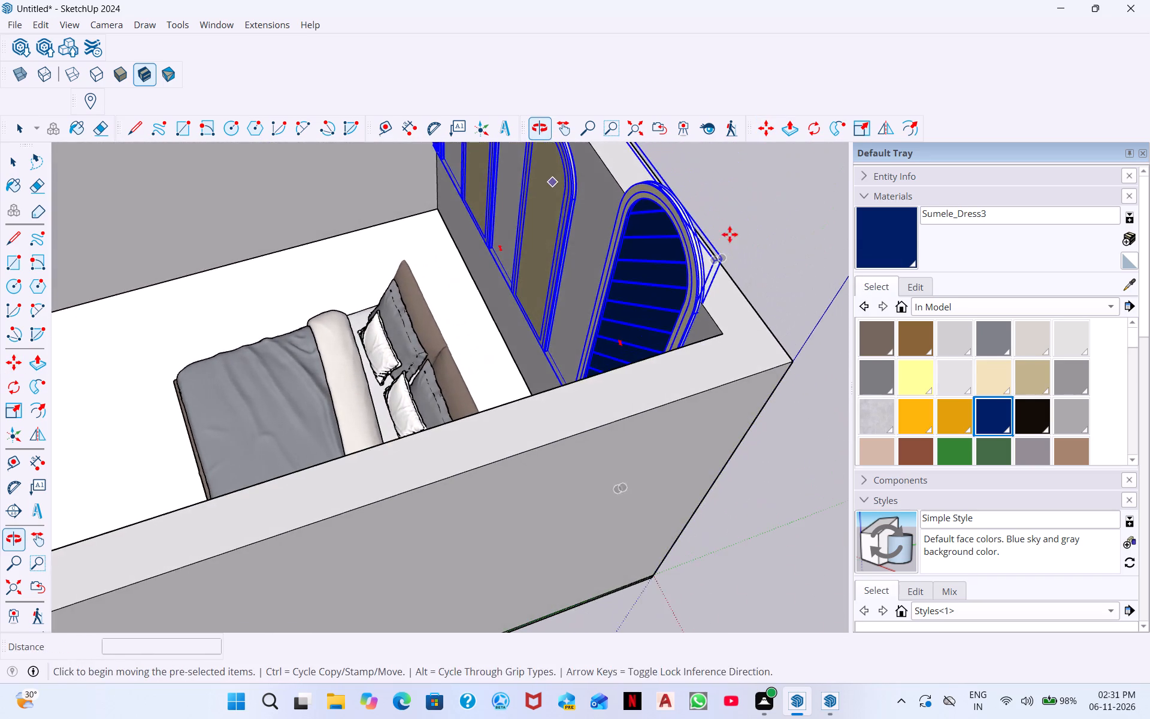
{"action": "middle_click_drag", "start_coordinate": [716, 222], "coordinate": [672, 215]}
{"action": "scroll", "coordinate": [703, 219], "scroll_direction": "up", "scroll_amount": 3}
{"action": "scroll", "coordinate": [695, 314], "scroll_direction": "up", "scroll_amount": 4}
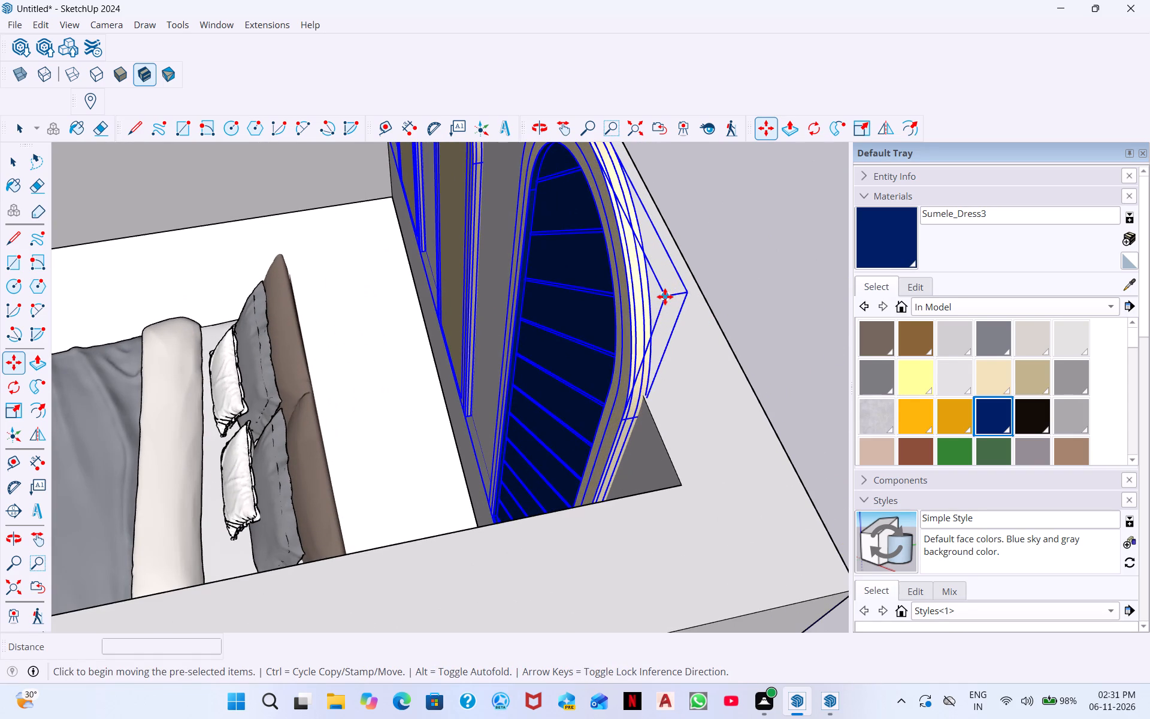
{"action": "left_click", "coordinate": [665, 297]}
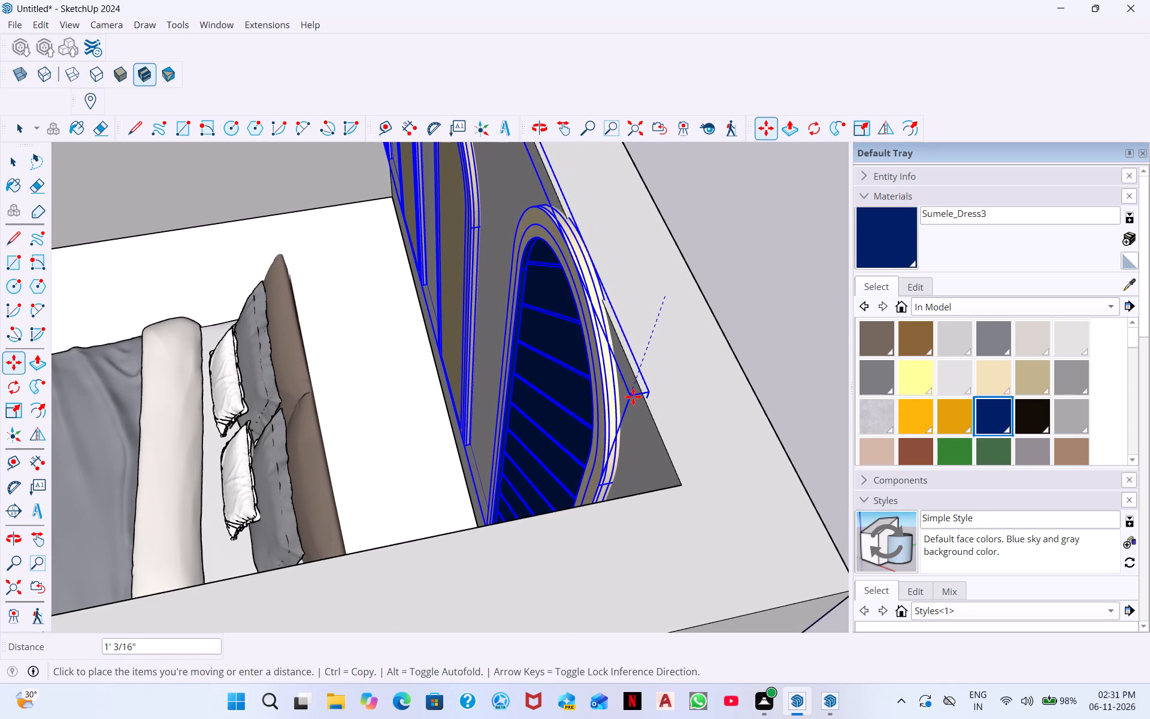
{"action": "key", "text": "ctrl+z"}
Move the arch panel about 1' 3 5/16" so its back right-hand upper corner meets the headboard wall's inner top corner.
{"action": "left_click", "coordinate": [685, 292]}
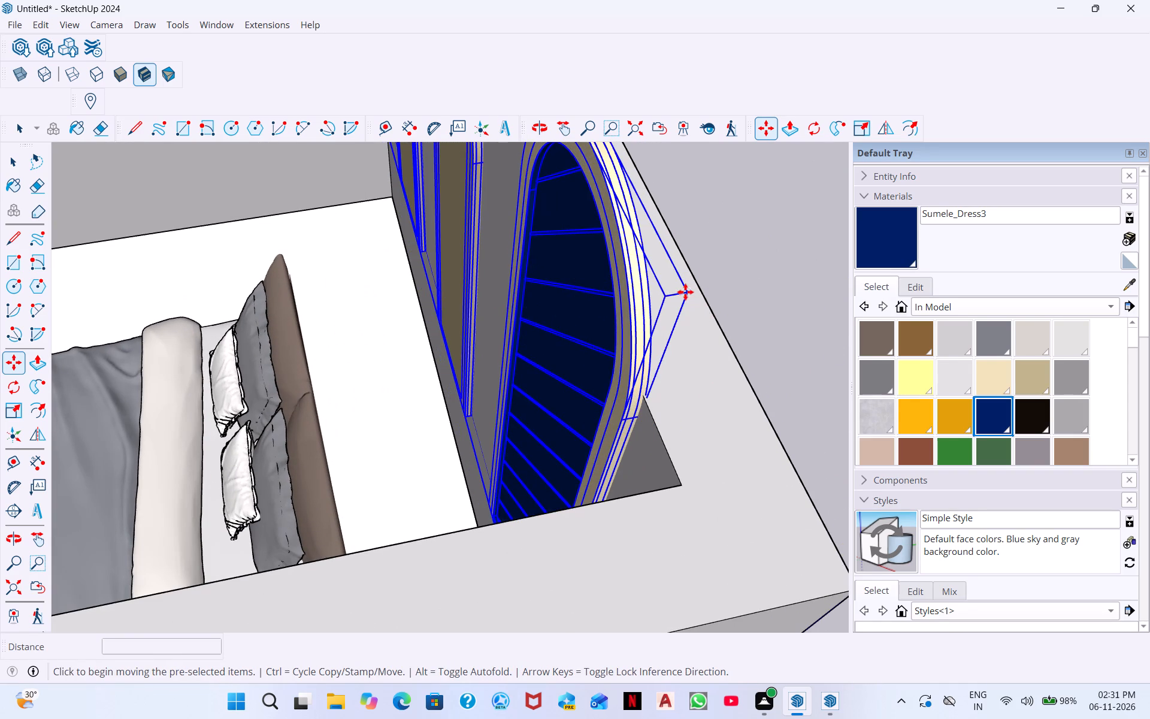
{"action": "left_click", "coordinate": [679, 482]}
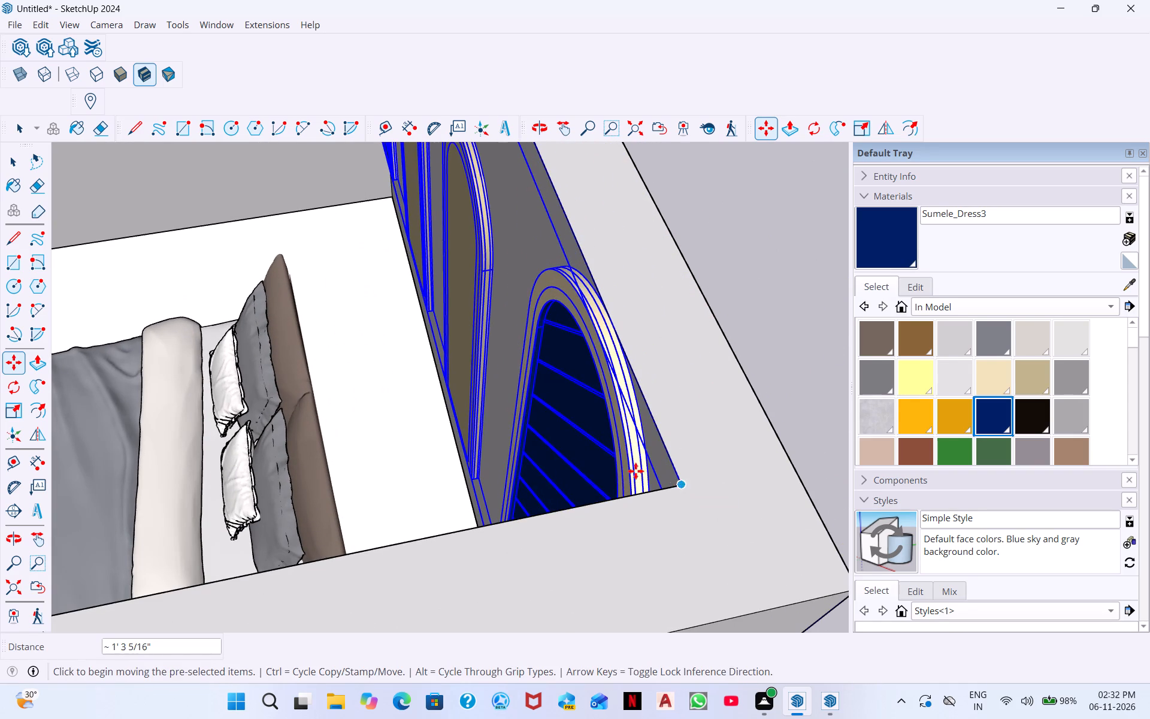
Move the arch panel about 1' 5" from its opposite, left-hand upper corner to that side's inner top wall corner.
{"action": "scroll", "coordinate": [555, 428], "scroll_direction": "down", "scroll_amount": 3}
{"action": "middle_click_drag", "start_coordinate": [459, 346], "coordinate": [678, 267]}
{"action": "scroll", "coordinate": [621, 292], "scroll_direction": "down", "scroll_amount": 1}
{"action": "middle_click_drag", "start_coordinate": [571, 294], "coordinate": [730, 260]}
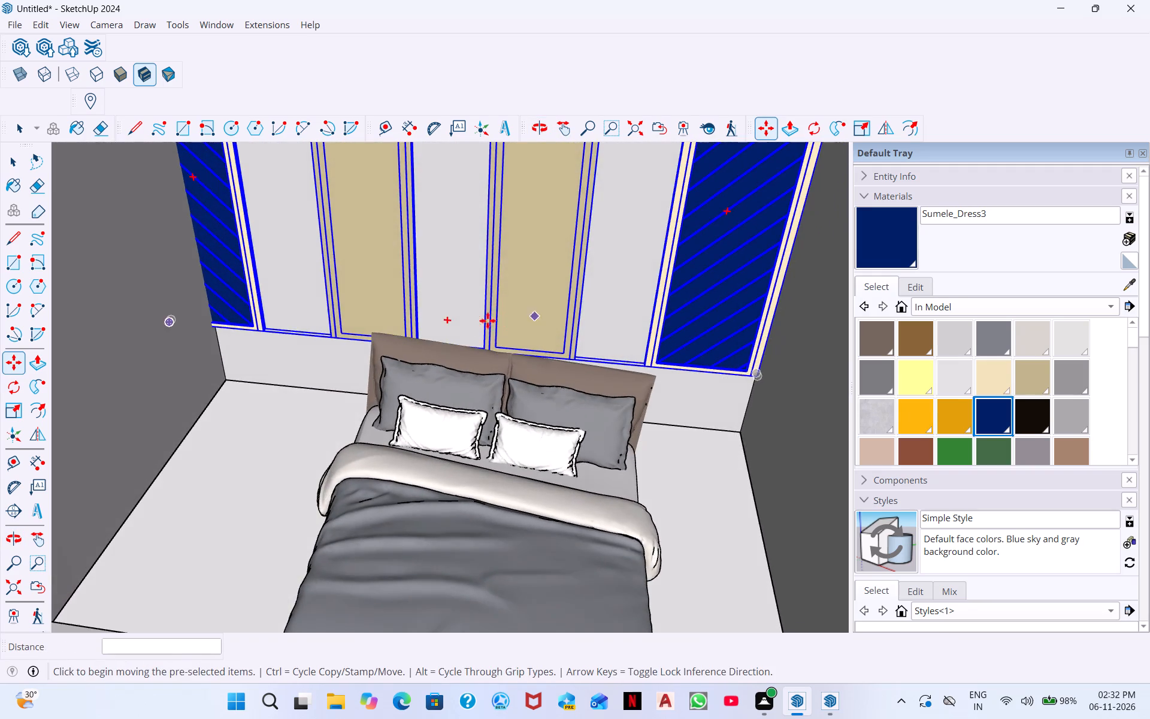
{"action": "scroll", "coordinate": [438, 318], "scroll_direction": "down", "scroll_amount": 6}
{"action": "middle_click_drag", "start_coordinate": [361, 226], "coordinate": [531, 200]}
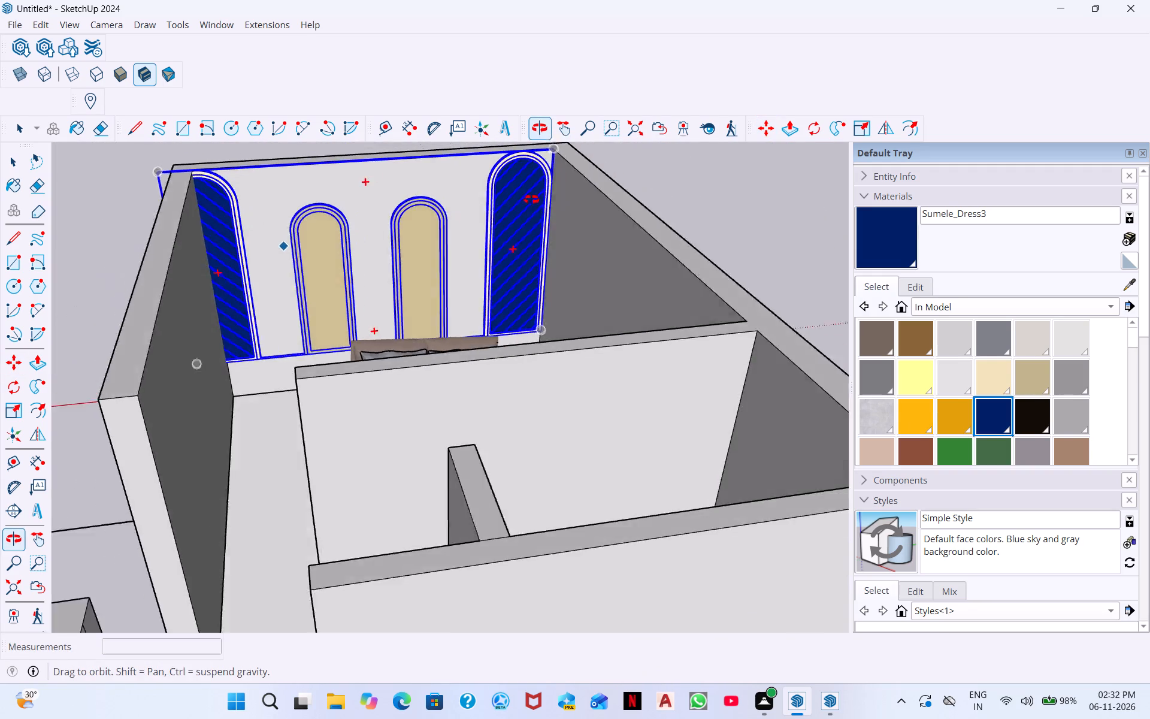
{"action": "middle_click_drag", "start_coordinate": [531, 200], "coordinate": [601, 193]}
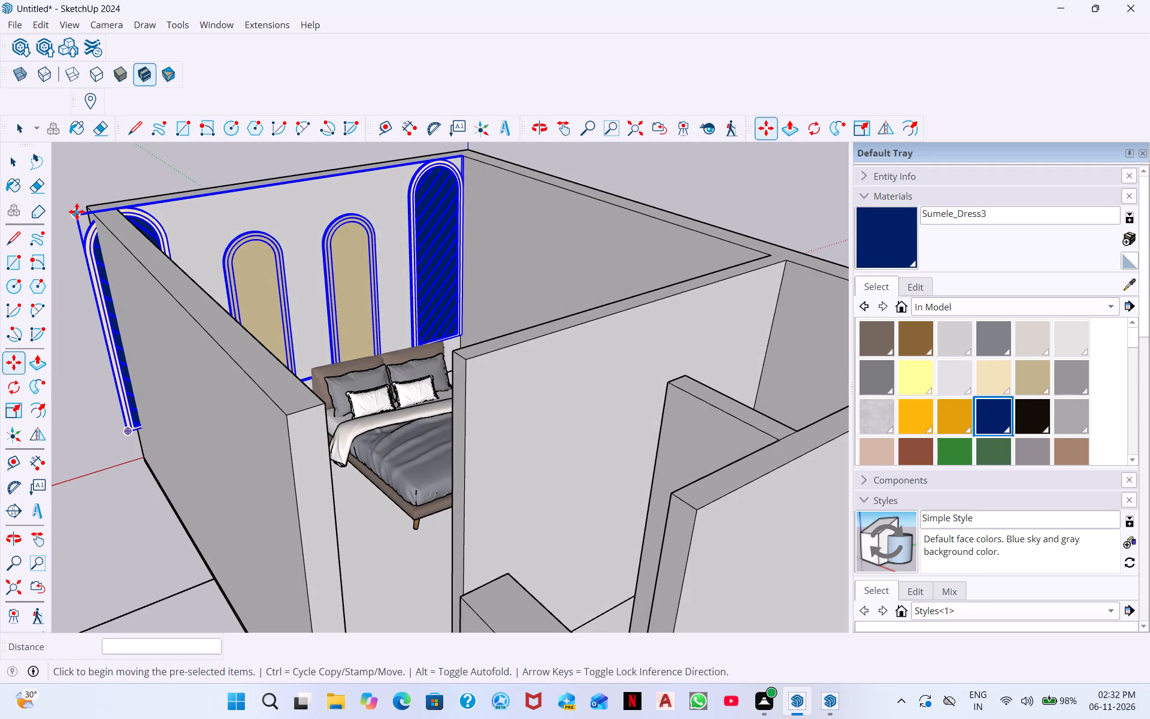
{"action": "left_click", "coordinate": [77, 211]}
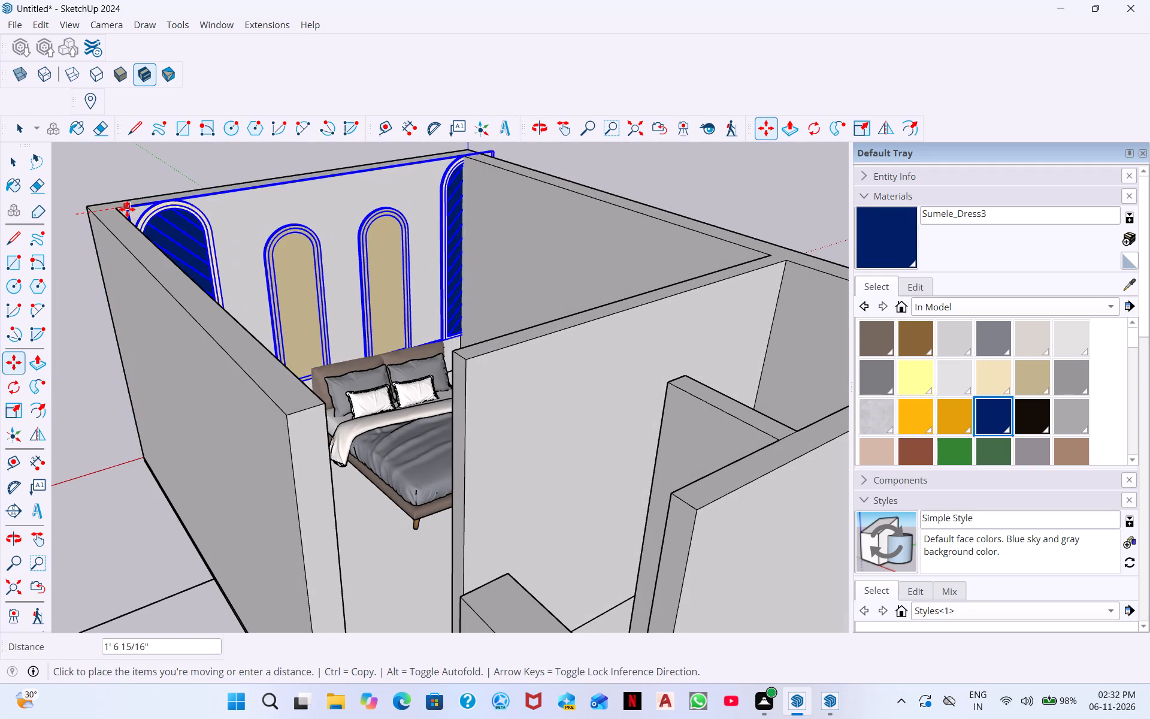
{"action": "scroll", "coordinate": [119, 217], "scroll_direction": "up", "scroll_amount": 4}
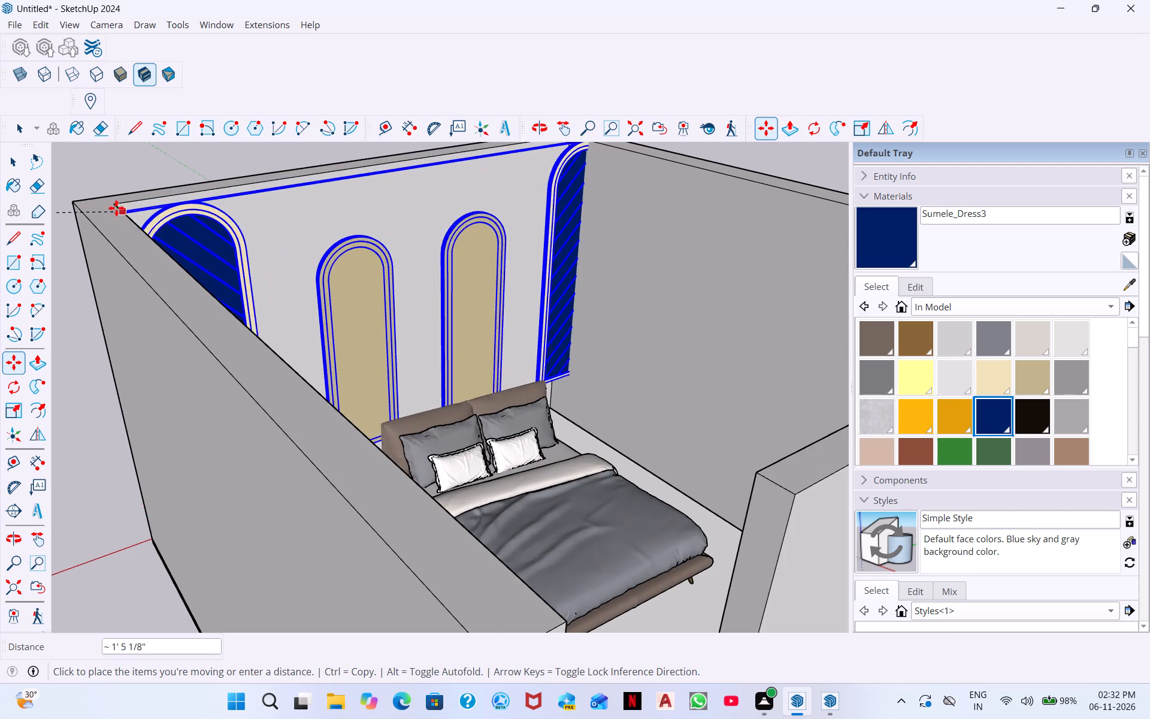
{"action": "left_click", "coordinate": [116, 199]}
Move the arch panel about 1' 2 13/16" back so its right-hand upper corner meets the inner top corner of the headboard wall.
{"action": "middle_click_drag", "start_coordinate": [451, 184], "coordinate": [242, 256]}
{"action": "scroll", "coordinate": [438, 215], "scroll_direction": "down", "scroll_amount": 2}
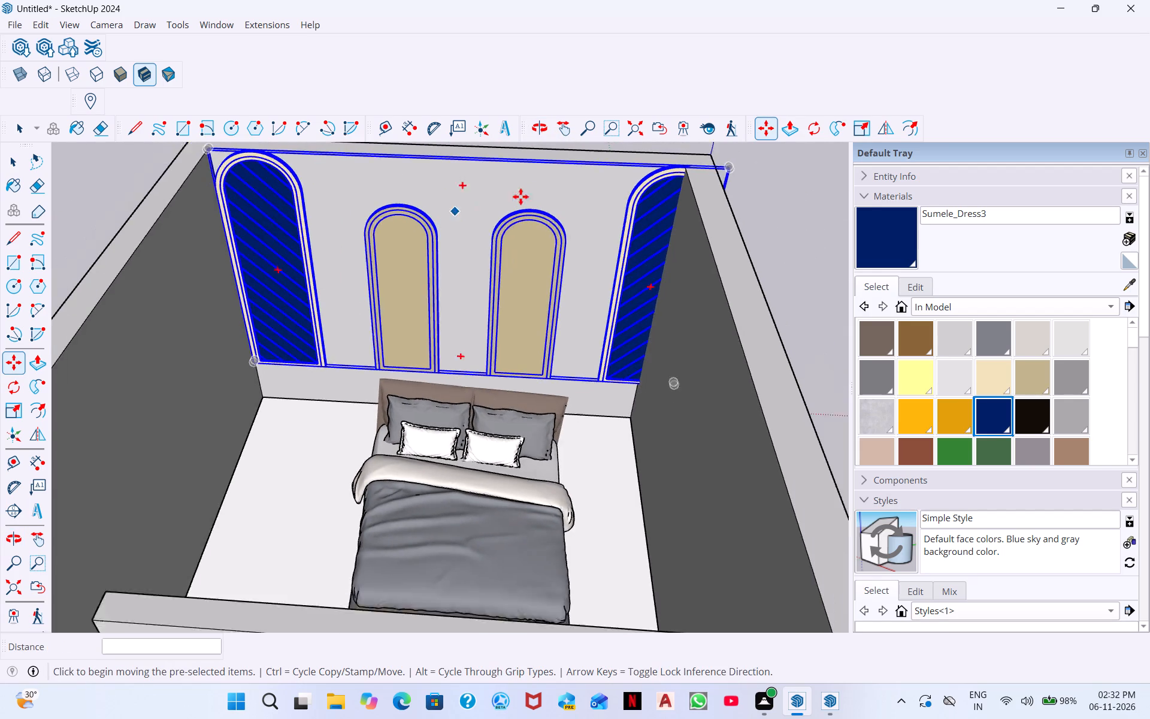
{"action": "left_click", "coordinate": [707, 173]}
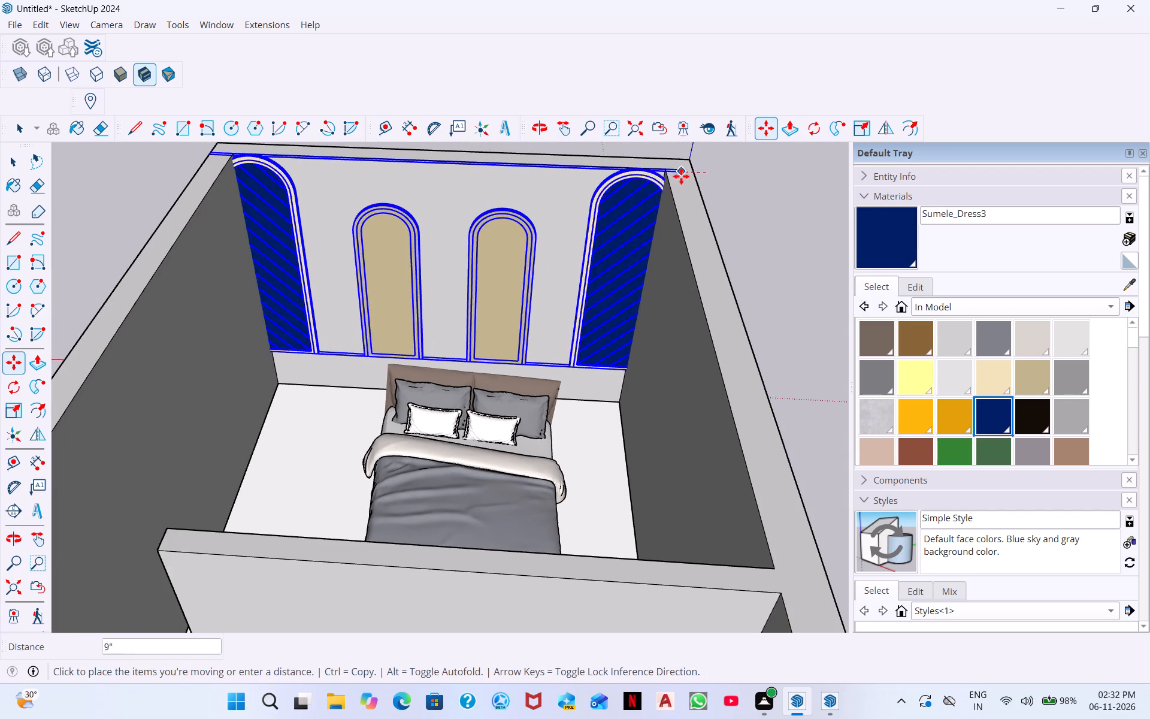
{"action": "scroll", "coordinate": [664, 179], "scroll_direction": "up", "scroll_amount": 3}
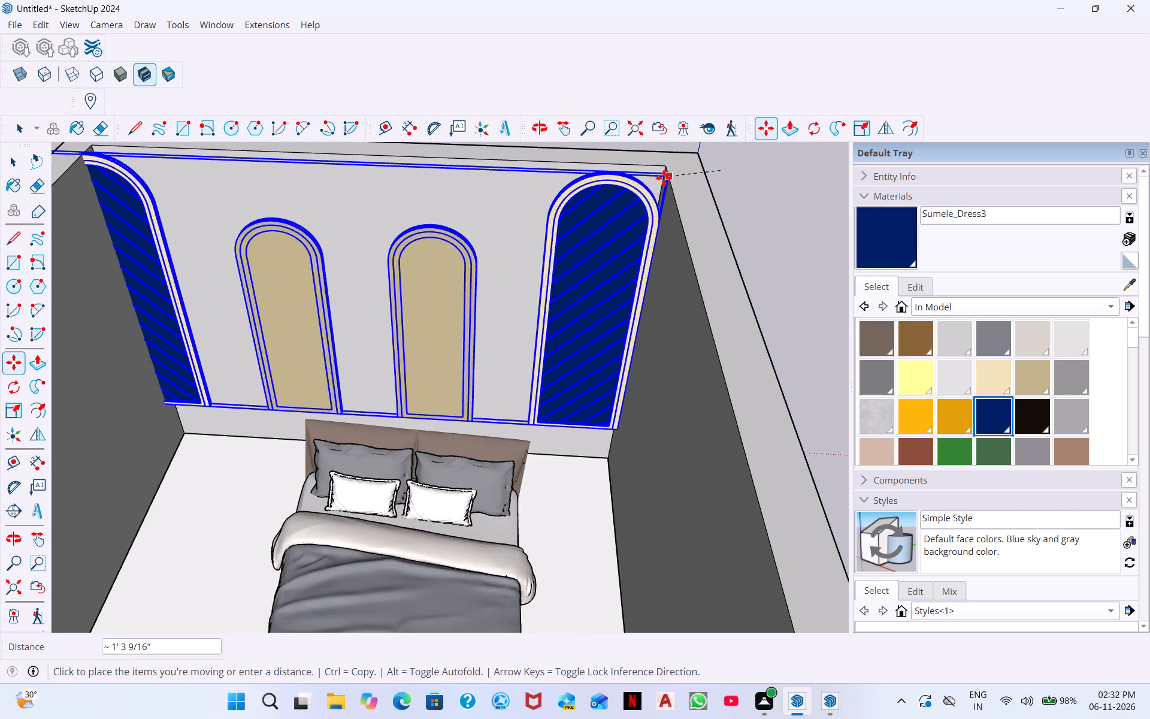
{"action": "scroll", "coordinate": [664, 178], "scroll_direction": "up", "scroll_amount": 4}
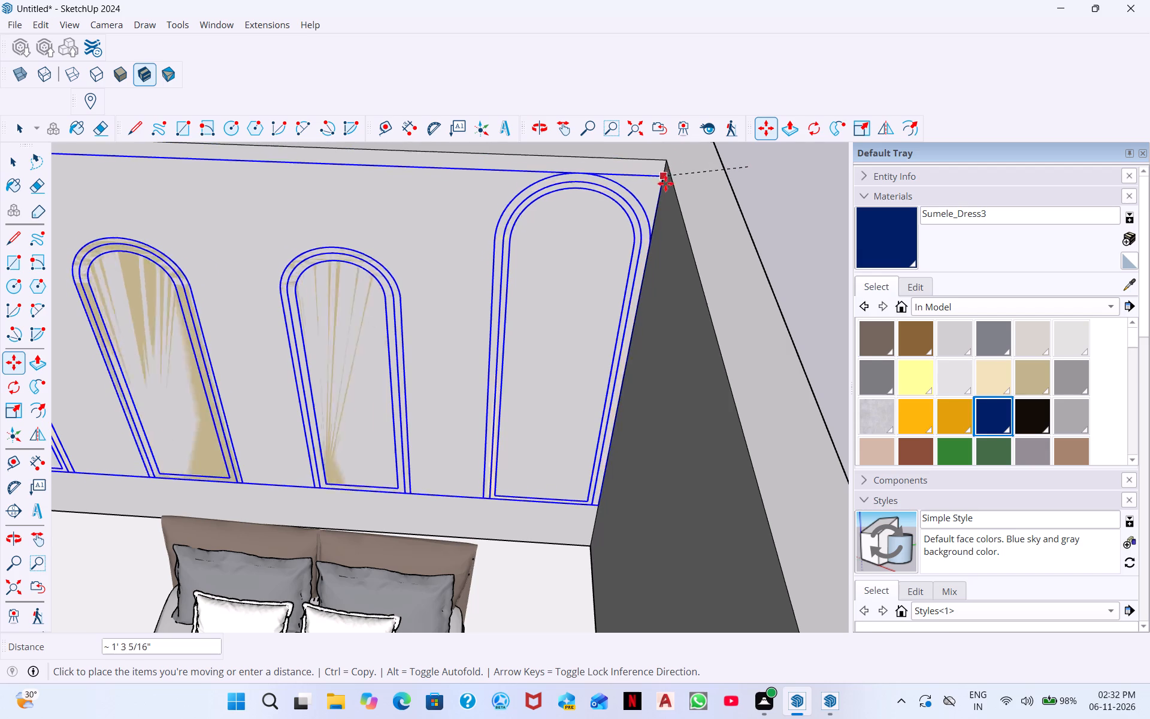
{"action": "scroll", "coordinate": [665, 171], "scroll_direction": "up", "scroll_amount": 7}
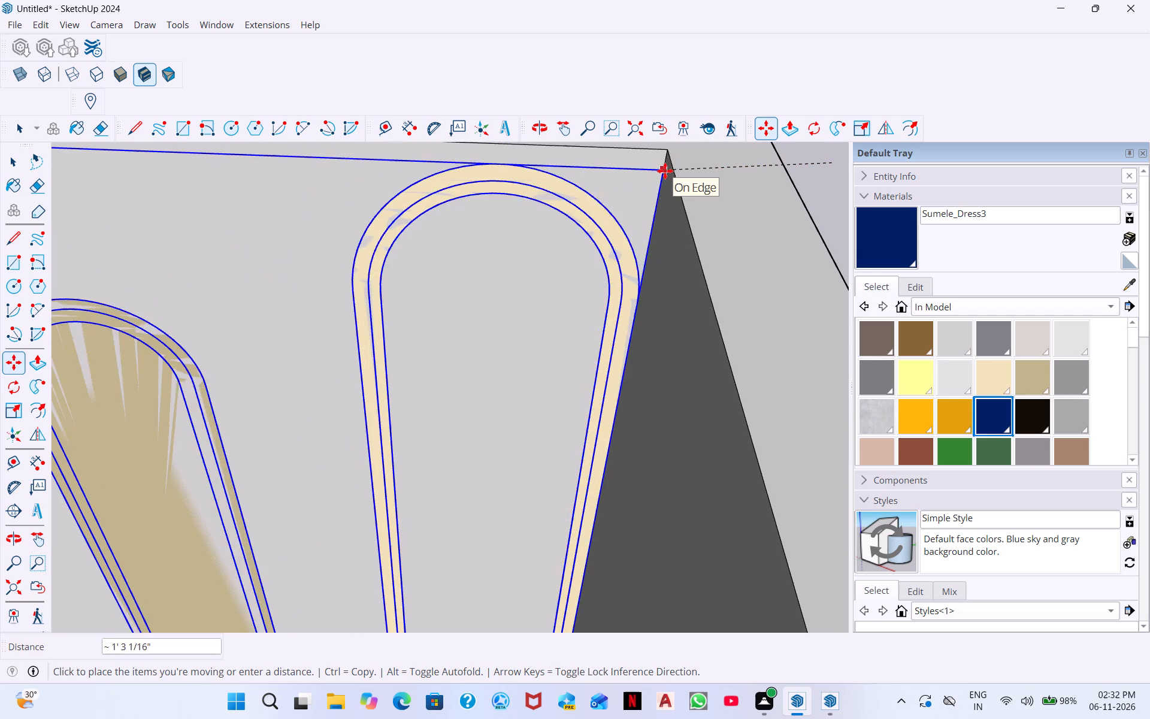
{"action": "scroll", "coordinate": [668, 167], "scroll_direction": "up", "scroll_amount": 4}
{"action": "left_click", "coordinate": [673, 157]}
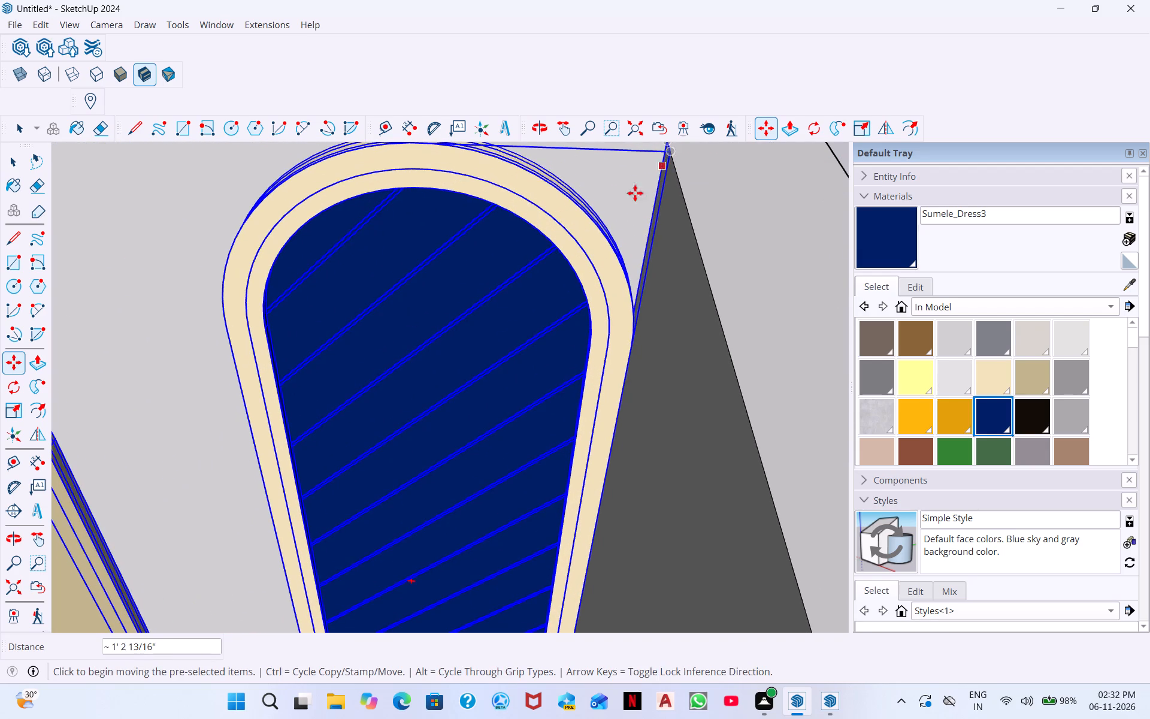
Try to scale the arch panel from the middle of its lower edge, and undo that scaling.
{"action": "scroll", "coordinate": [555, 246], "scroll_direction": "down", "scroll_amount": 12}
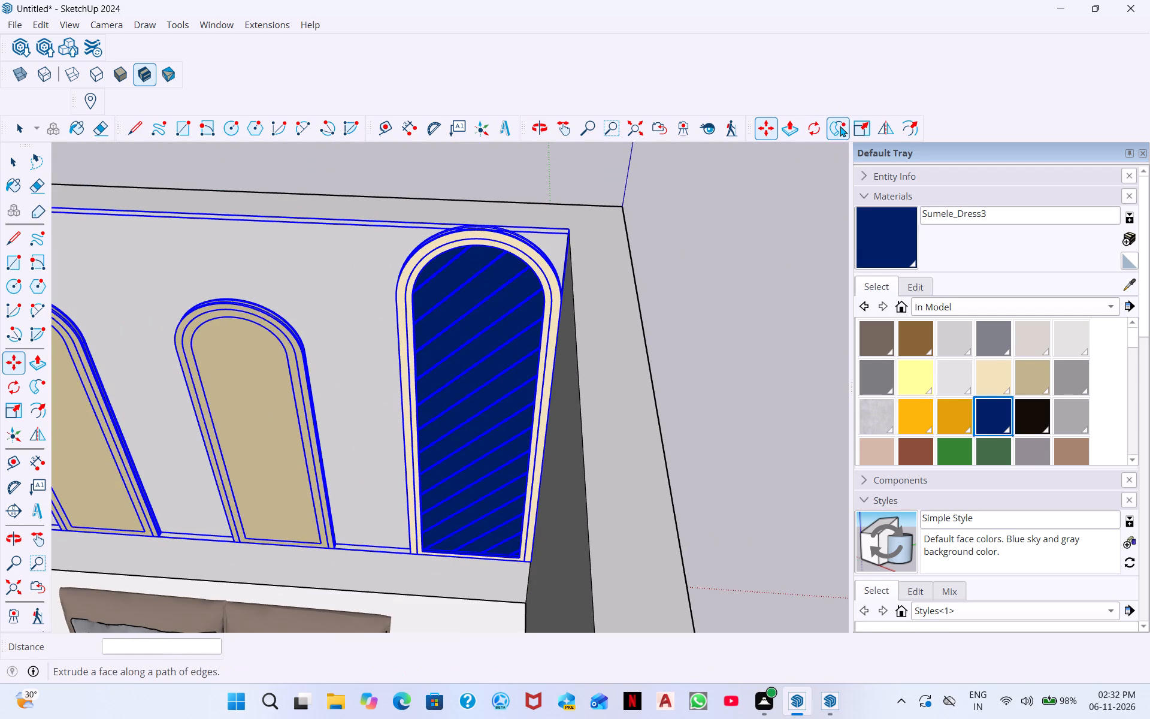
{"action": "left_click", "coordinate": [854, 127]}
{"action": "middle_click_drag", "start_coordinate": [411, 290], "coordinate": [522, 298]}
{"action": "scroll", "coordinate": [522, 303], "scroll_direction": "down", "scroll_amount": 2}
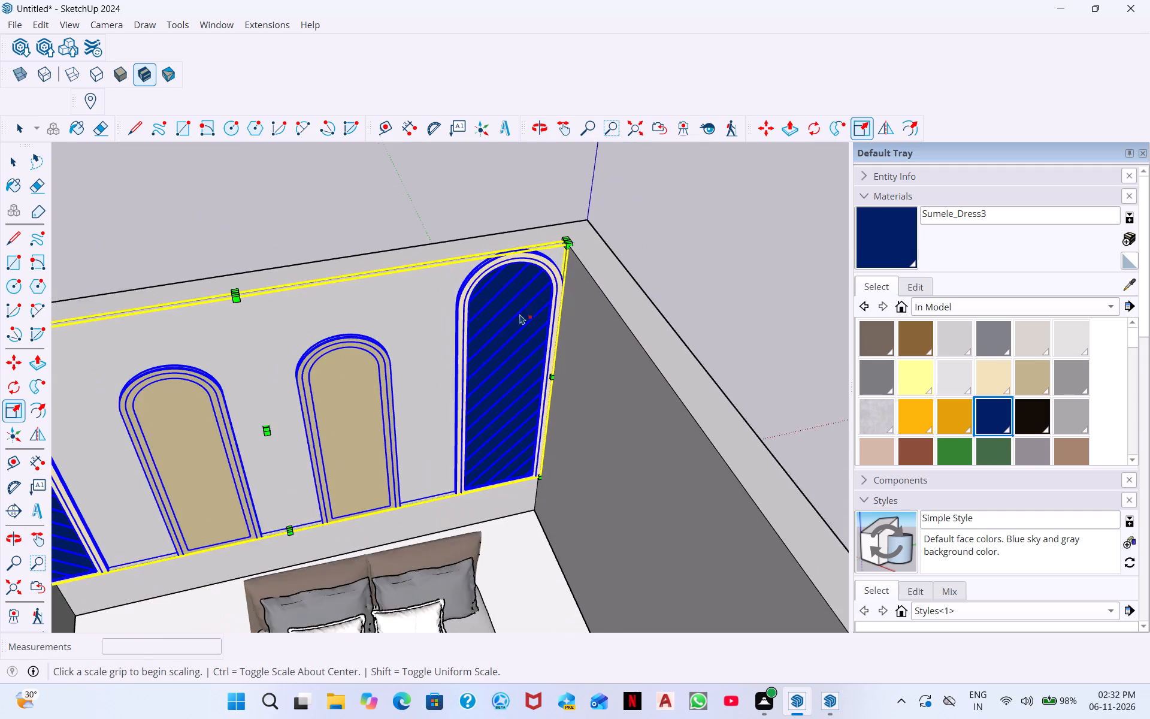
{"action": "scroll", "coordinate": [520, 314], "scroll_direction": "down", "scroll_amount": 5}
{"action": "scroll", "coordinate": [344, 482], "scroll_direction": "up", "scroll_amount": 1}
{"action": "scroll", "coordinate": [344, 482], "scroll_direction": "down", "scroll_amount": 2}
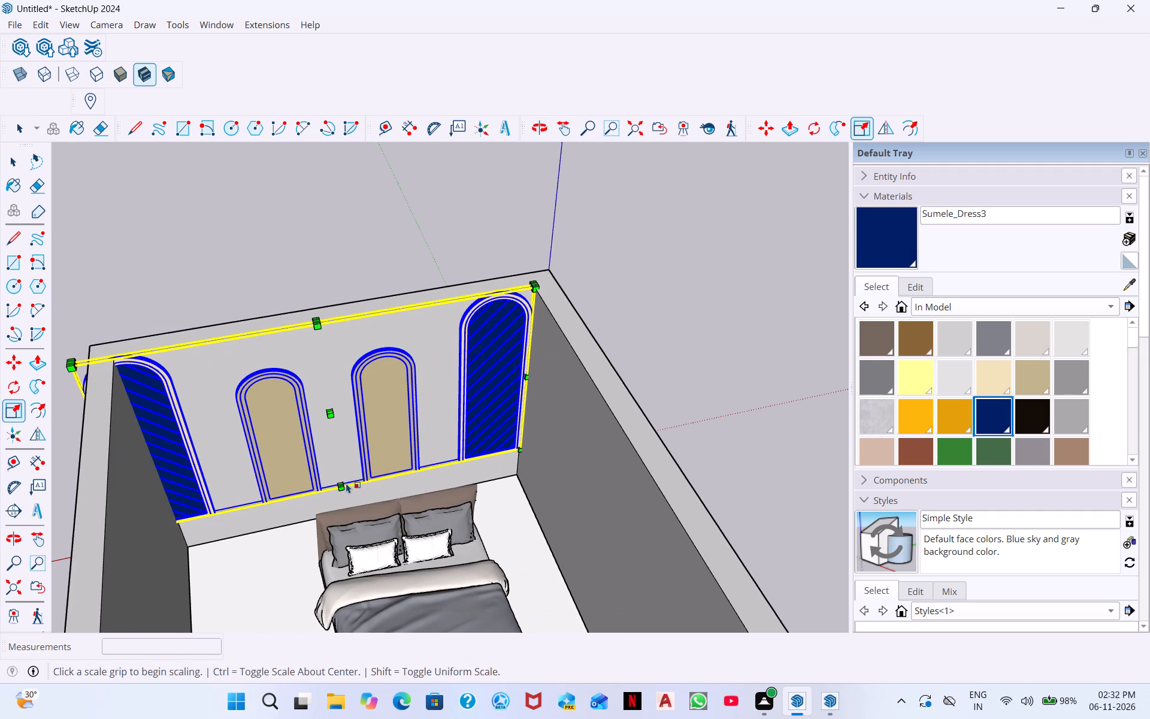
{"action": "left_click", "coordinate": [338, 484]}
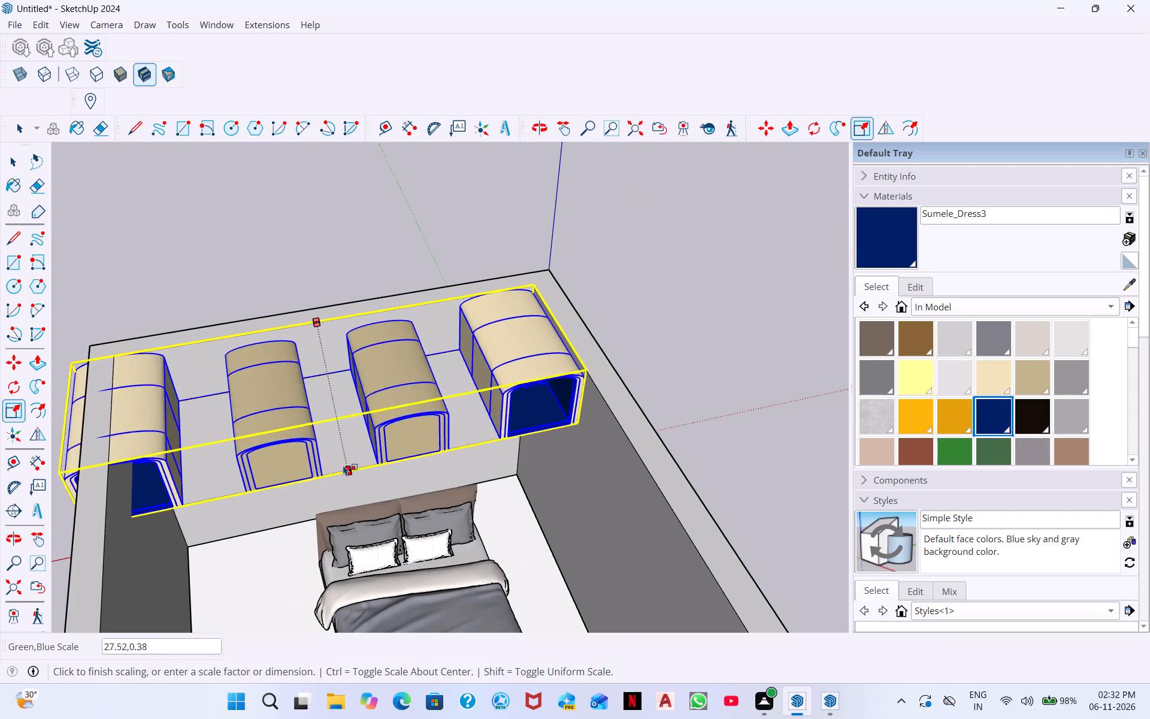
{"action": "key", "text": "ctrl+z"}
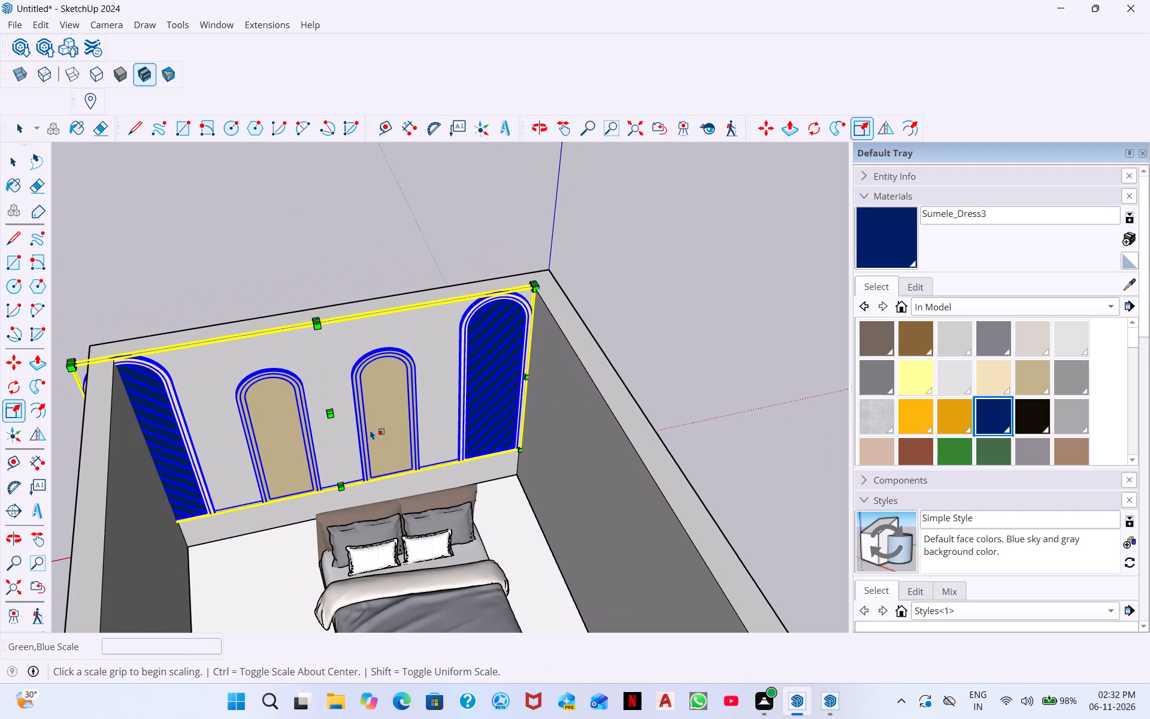
Shrink the arch panel uniformly by a factor of about 0.89 from its left-hand upper corner, which protrudes through the side wall.
{"action": "scroll", "coordinate": [308, 463], "scroll_direction": "down", "scroll_amount": 2}
{"action": "scroll", "coordinate": [368, 368], "scroll_direction": "down", "scroll_amount": 1}
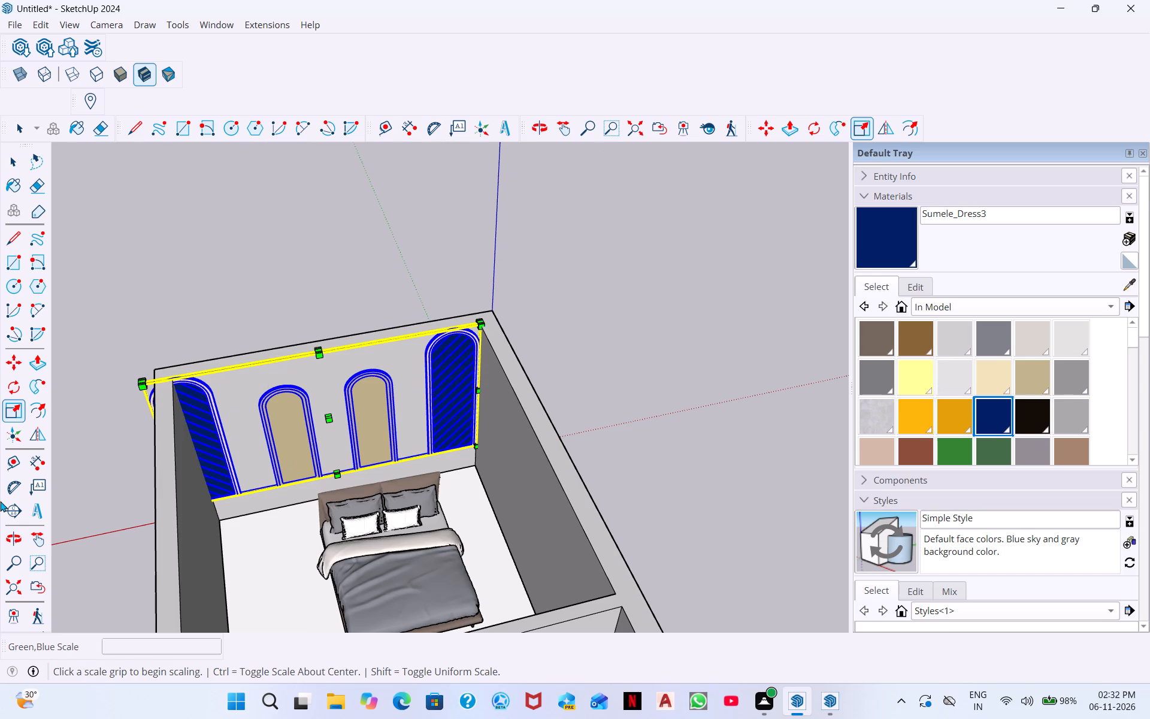
{"action": "left_click", "coordinate": [138, 383]}
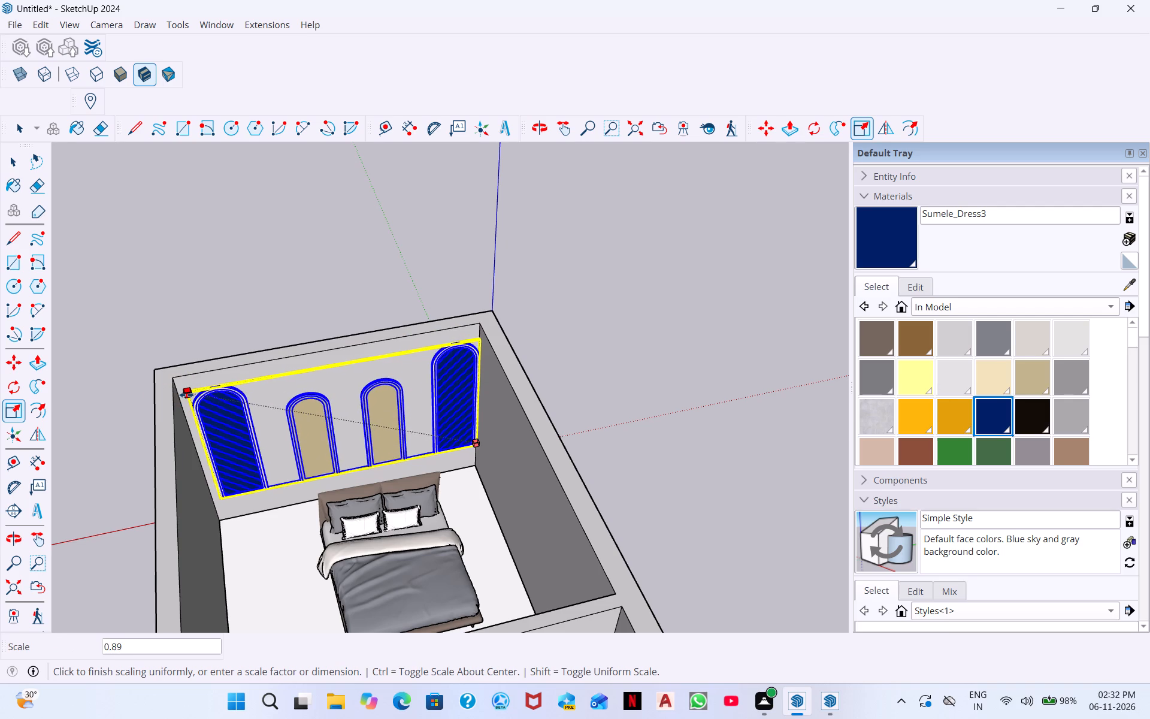
{"action": "left_click", "coordinate": [188, 392]}
Shrink the arch panel uniformly by a factor of about 0.97 from its left-hand lower corner.
{"action": "middle_click_drag", "start_coordinate": [265, 476], "coordinate": [259, 401]}
{"action": "scroll", "coordinate": [235, 488], "scroll_direction": "up", "scroll_amount": 3}
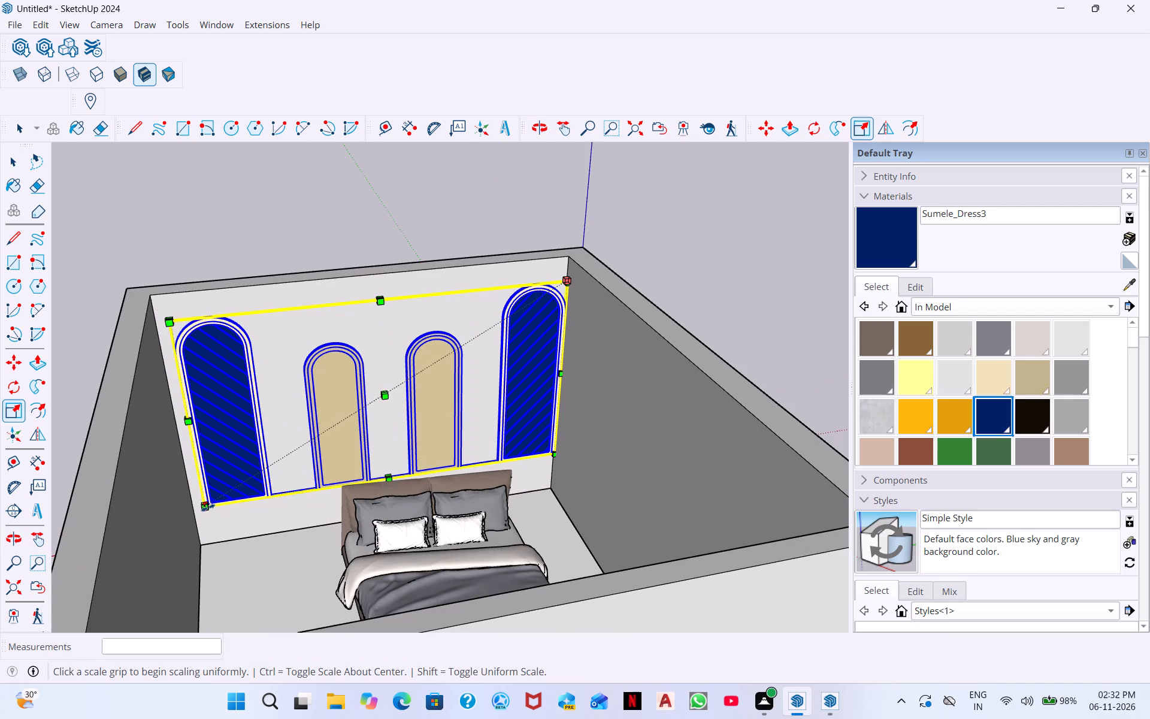
{"action": "double_click", "coordinate": [208, 507]}
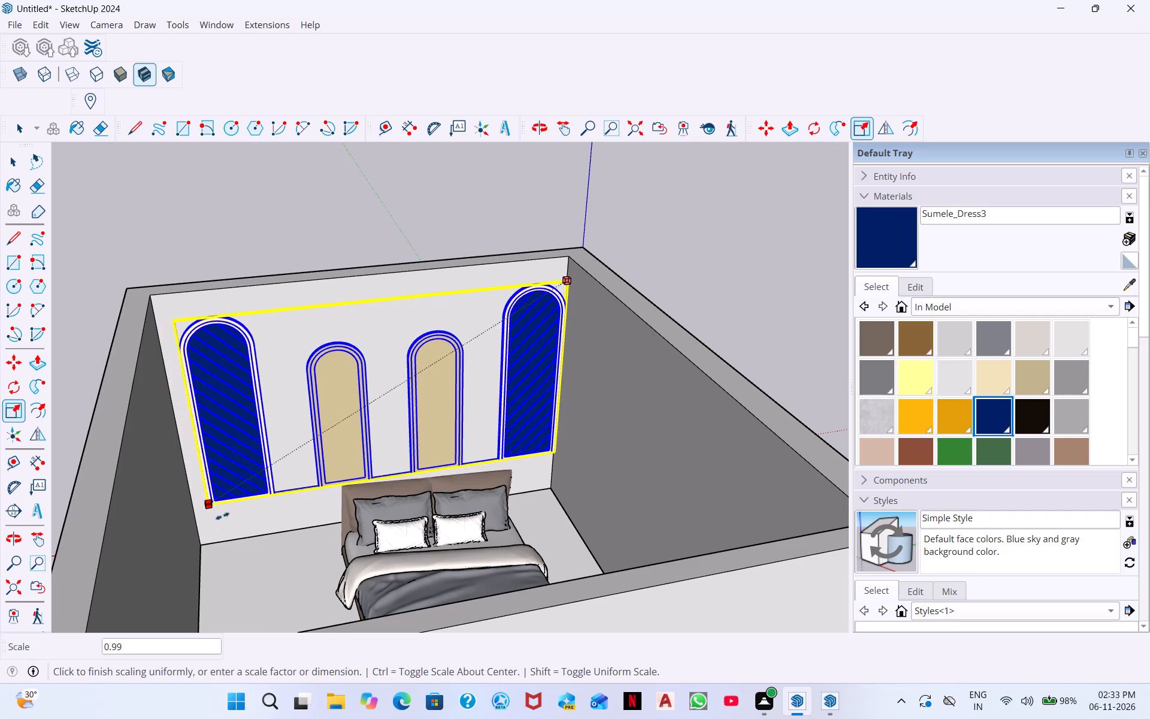
{"action": "left_click", "coordinate": [223, 515]}
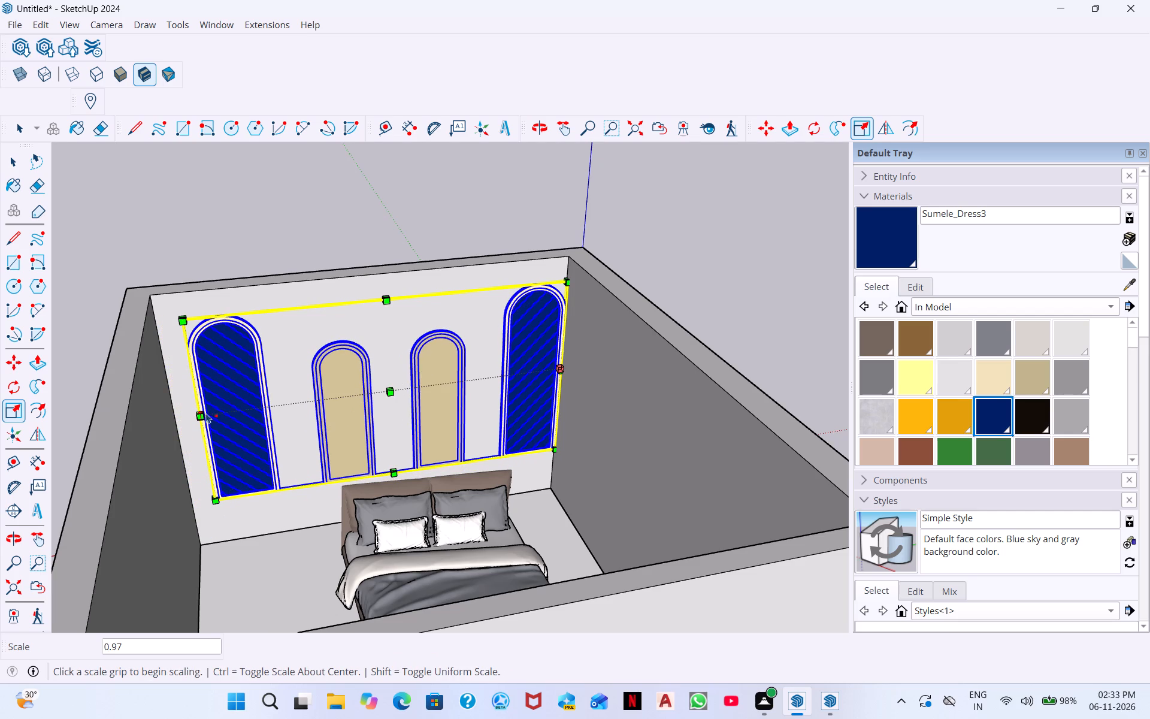
Scale the arch panel along red and green from the middle of its left-hand side, finishing with factors of about 1.02 and -0.79.
{"action": "left_click", "coordinate": [201, 415]}
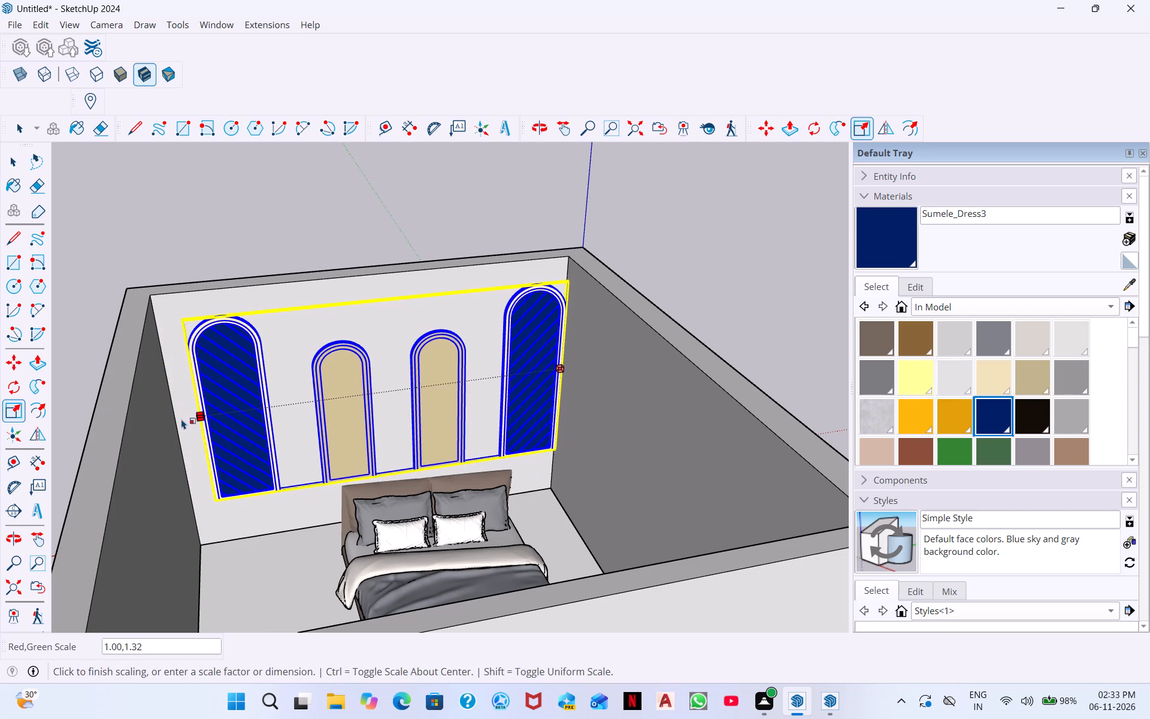
{"action": "left_click", "coordinate": [173, 418]}
{"action": "left_click_drag", "start_coordinate": [198, 413], "coordinate": [192, 415]}
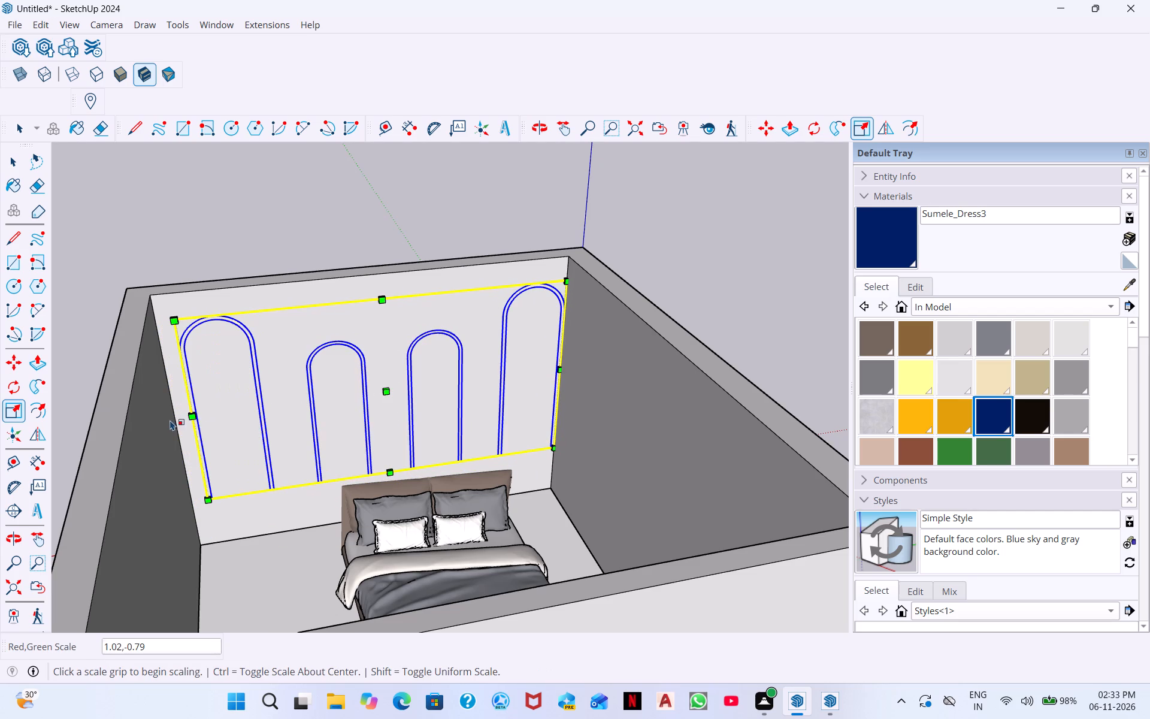
Undo the last red and green scaling of the arch panel.
{"action": "left_click", "coordinate": [153, 419]}
{"action": "key", "text": "ctrl+z"}
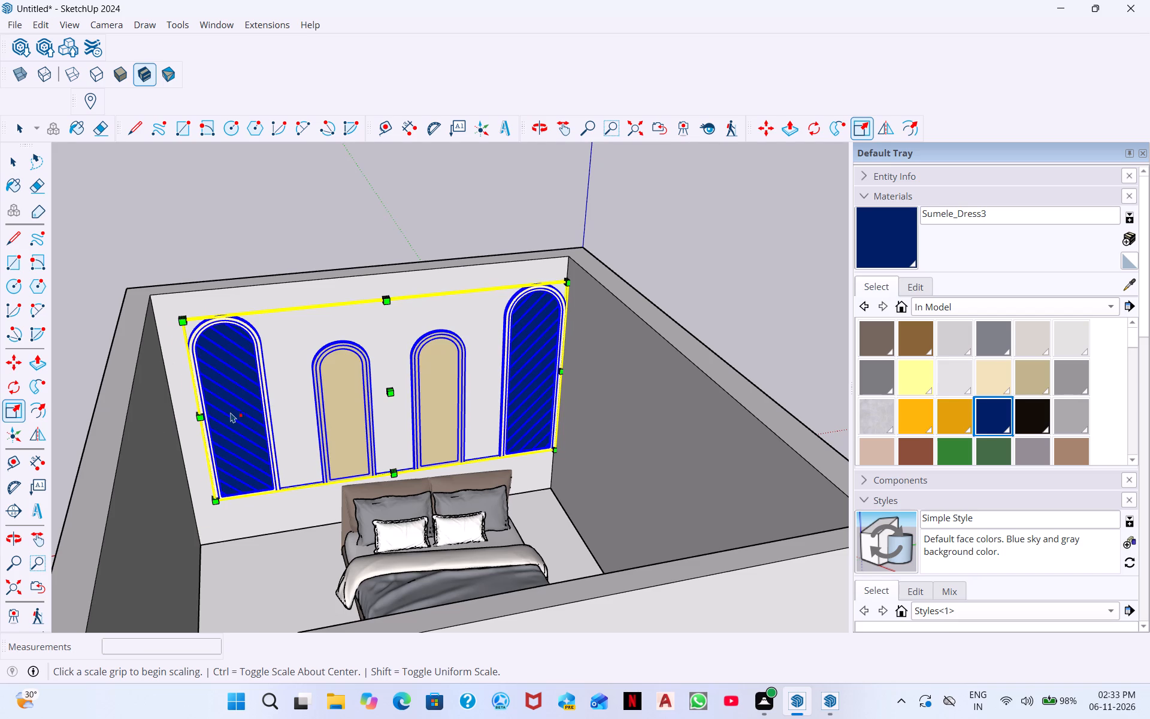
Scale the arch panel along green by a factor of about -0.79 from the middle of its face.
{"action": "scroll", "coordinate": [246, 0], "scroll_direction": "up", "scroll_amount": 1}
{"action": "left_click_drag", "start_coordinate": [315, 391], "coordinate": [289, 405]}
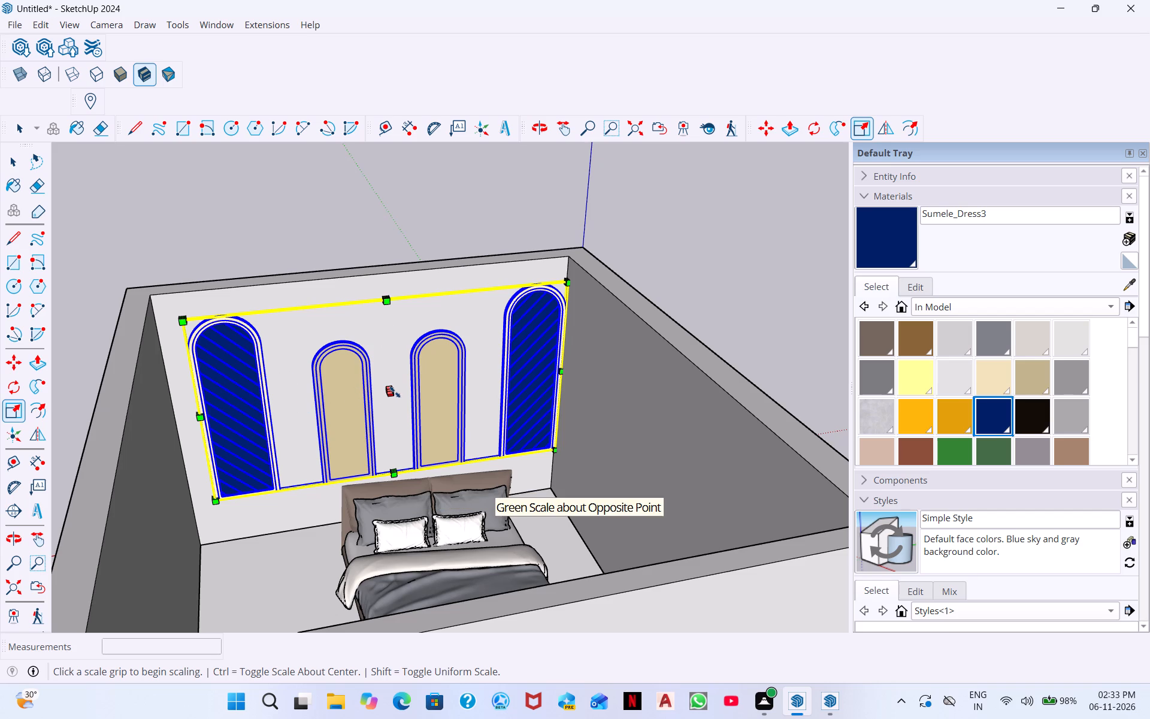
{"action": "left_click", "coordinate": [395, 392]}
{"action": "left_click", "coordinate": [391, 386]}
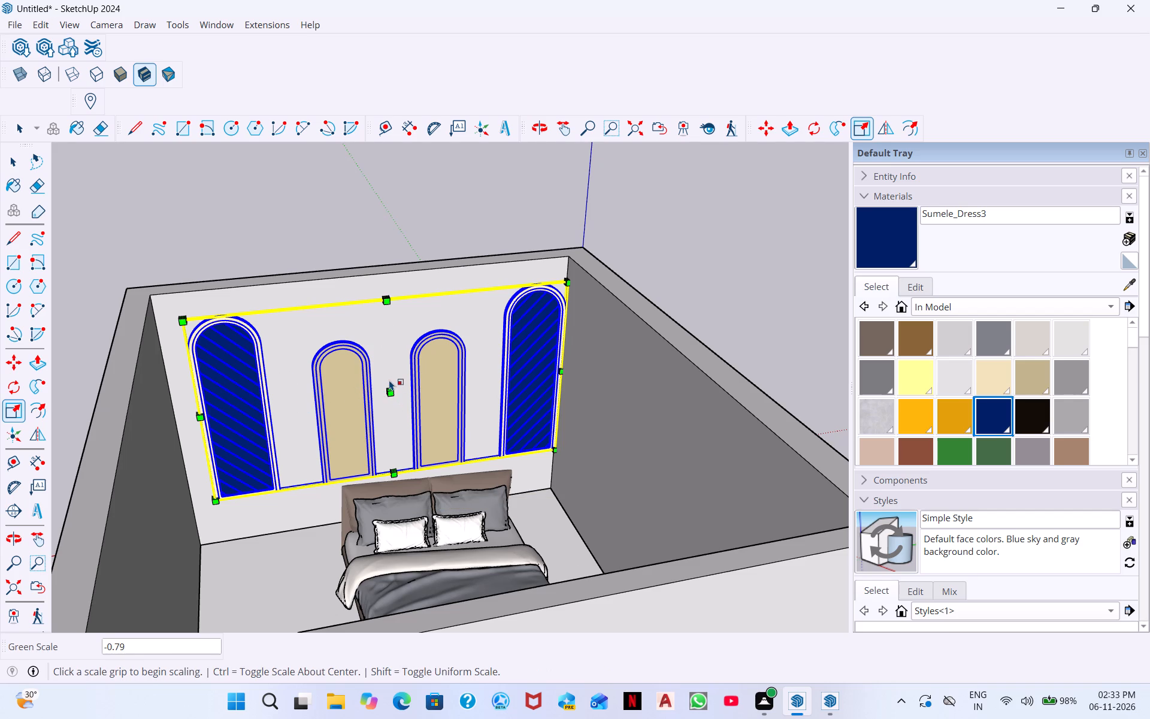
Stretch the arch panel upward along blue by a factor of about 1.13 from the middle of its upper edge.
{"action": "left_click", "coordinate": [389, 293]}
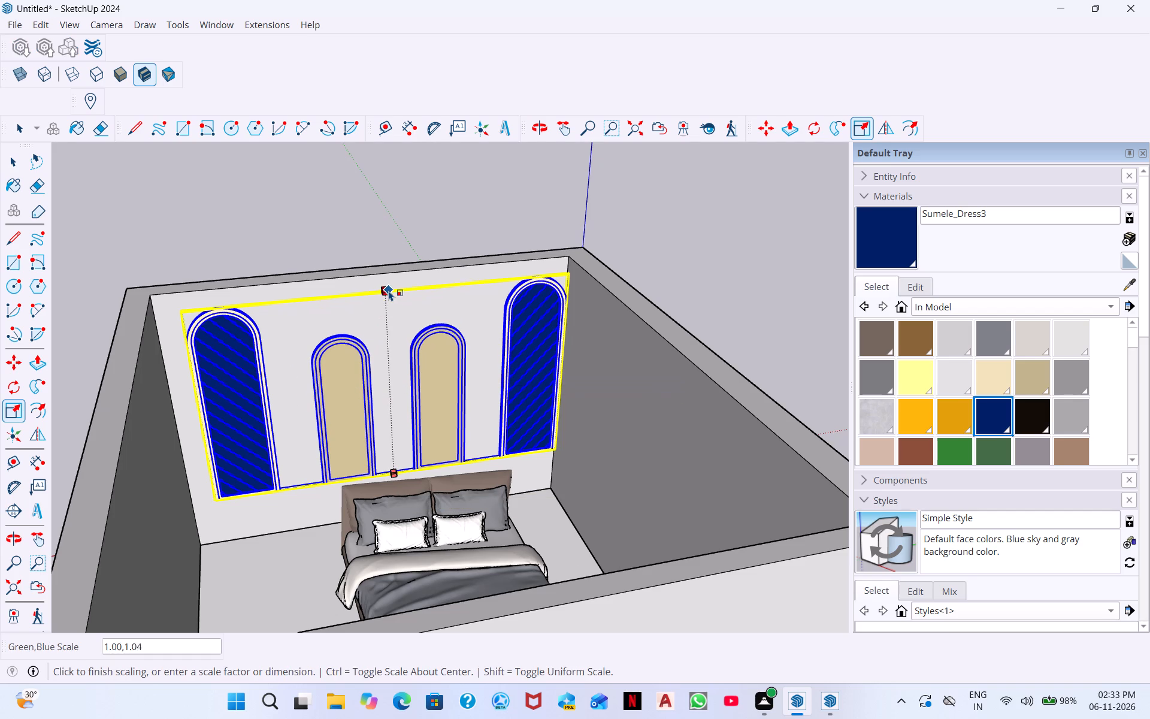
{"action": "left_click", "coordinate": [384, 276]}
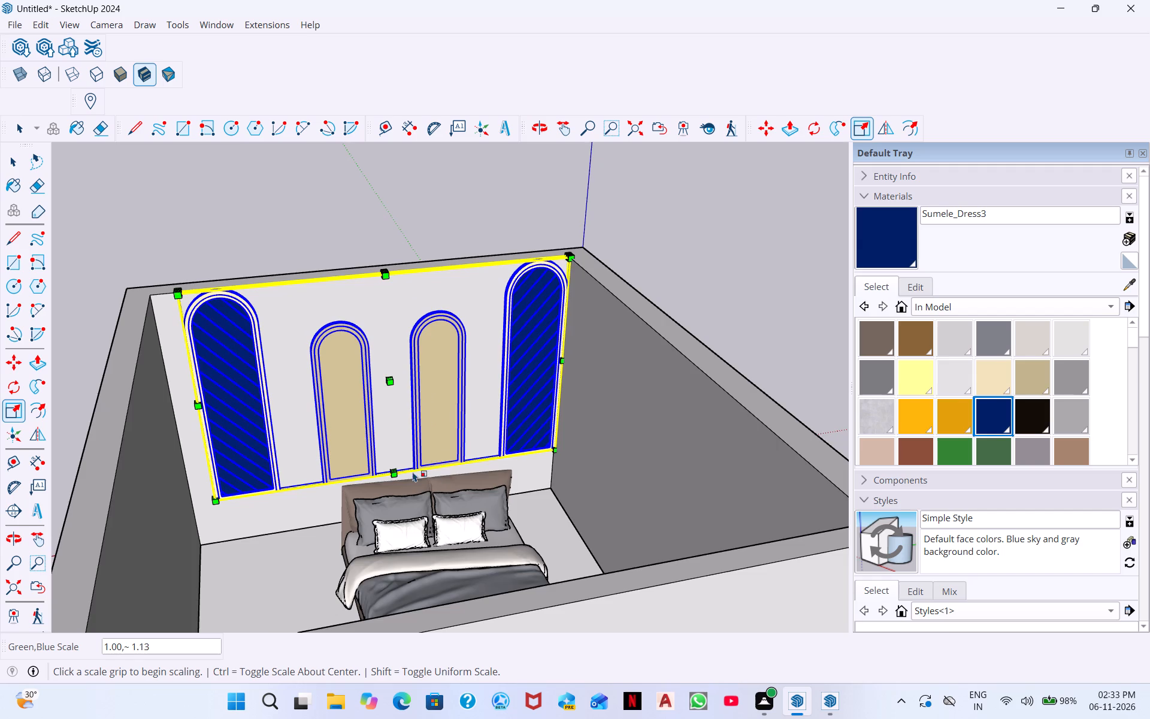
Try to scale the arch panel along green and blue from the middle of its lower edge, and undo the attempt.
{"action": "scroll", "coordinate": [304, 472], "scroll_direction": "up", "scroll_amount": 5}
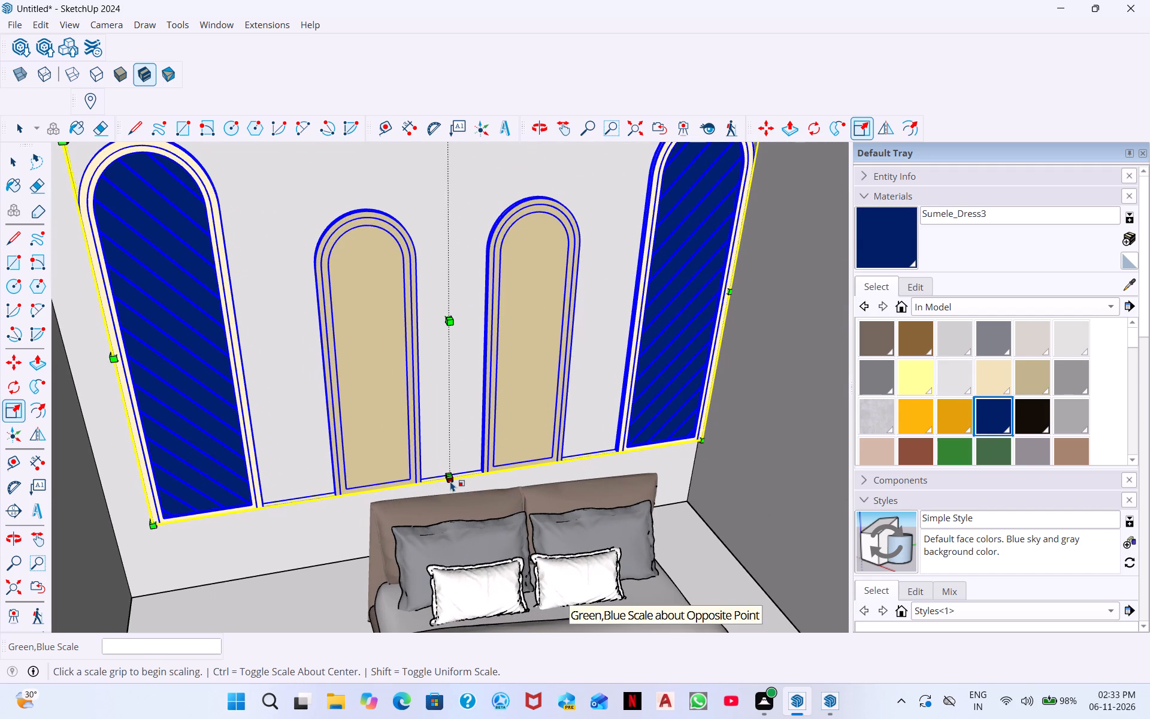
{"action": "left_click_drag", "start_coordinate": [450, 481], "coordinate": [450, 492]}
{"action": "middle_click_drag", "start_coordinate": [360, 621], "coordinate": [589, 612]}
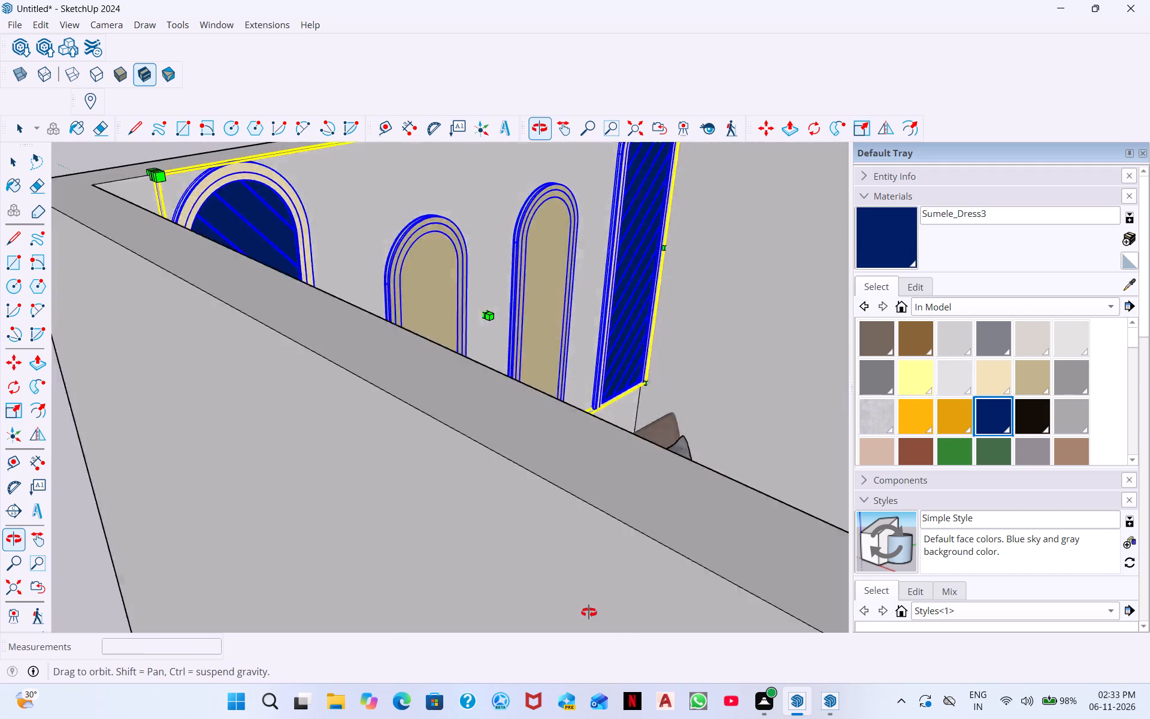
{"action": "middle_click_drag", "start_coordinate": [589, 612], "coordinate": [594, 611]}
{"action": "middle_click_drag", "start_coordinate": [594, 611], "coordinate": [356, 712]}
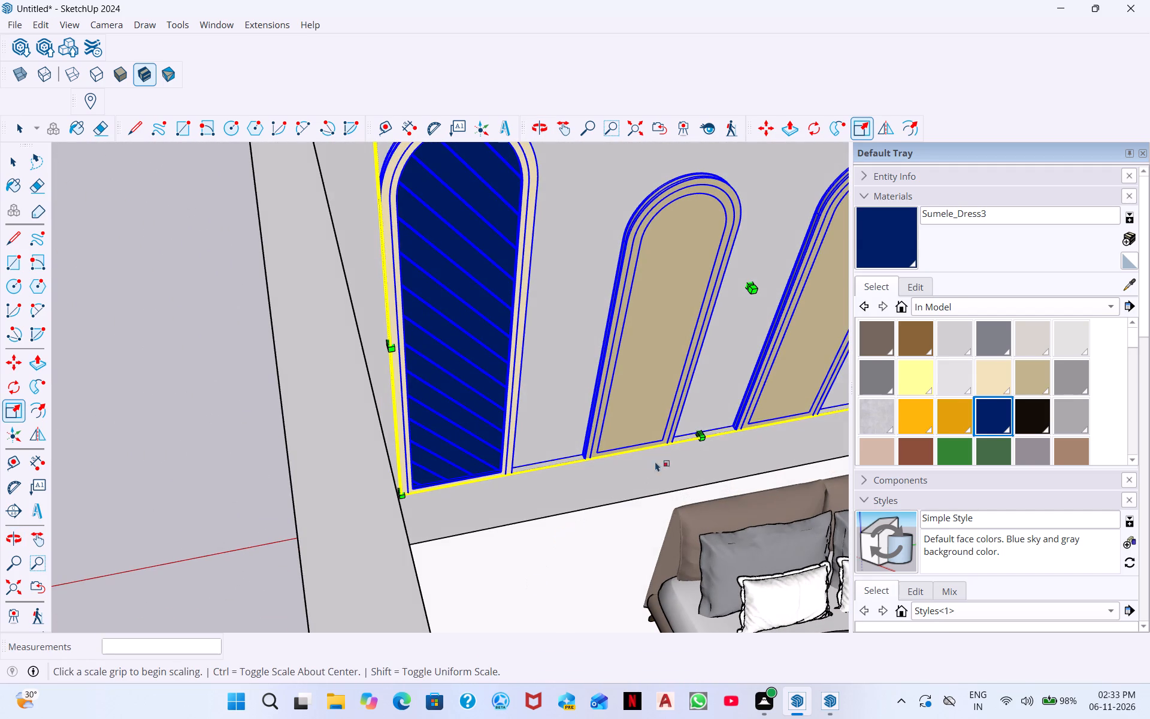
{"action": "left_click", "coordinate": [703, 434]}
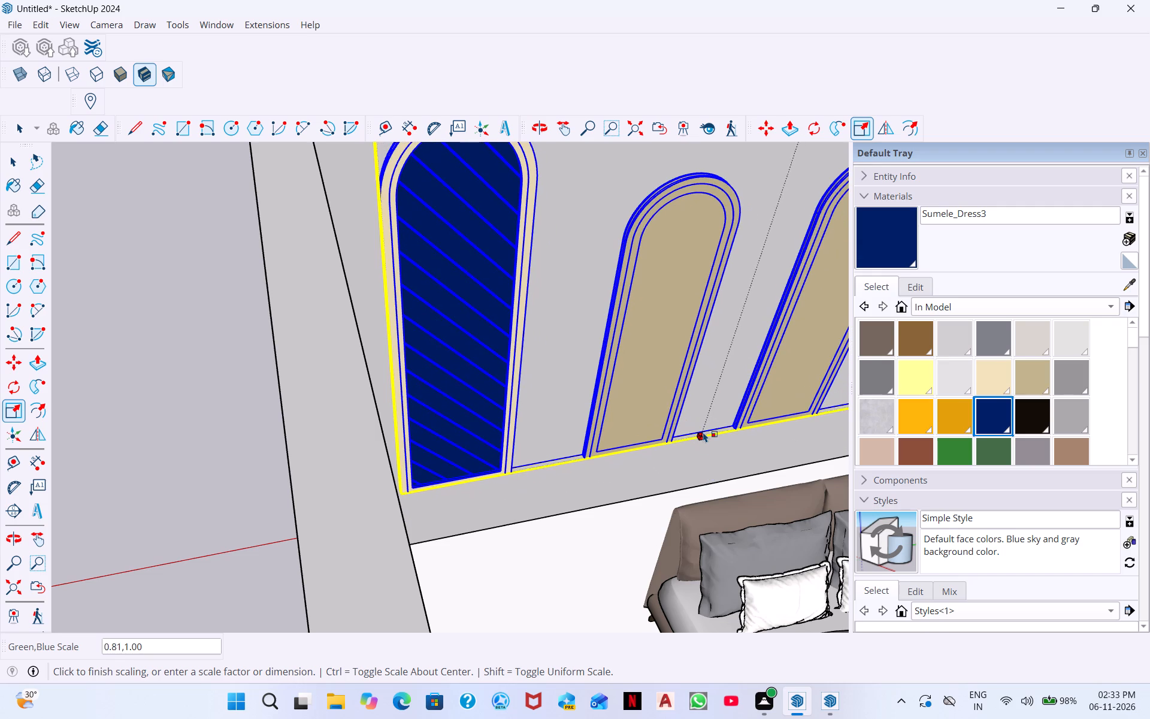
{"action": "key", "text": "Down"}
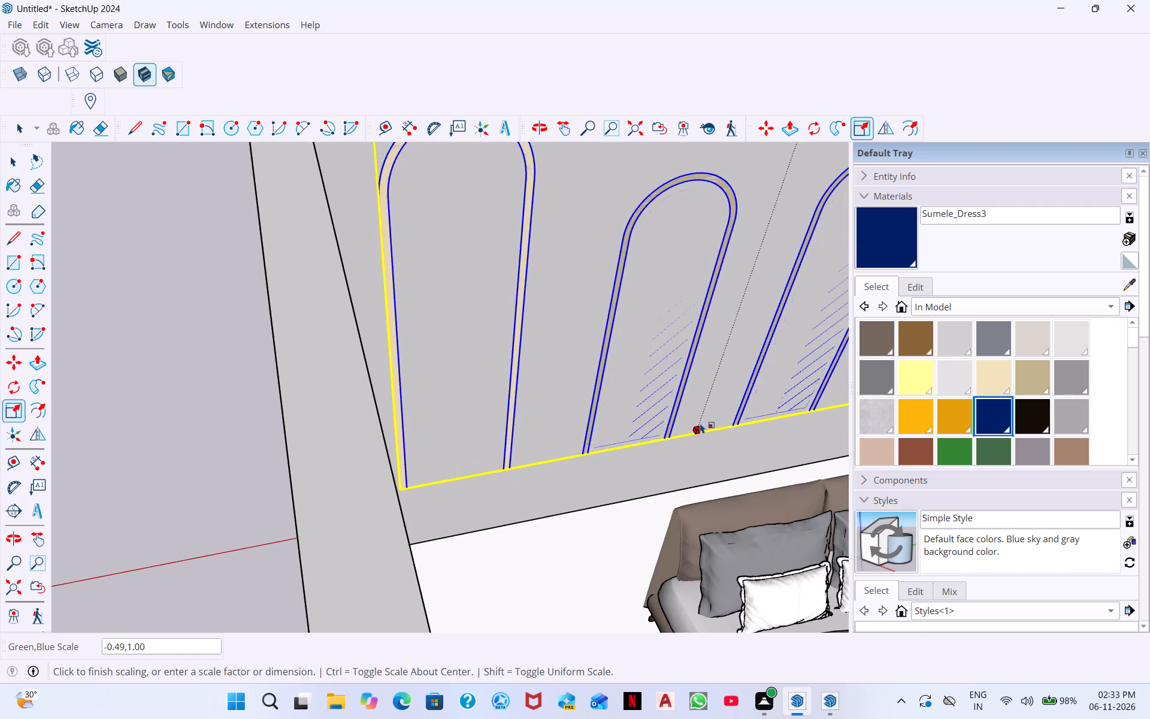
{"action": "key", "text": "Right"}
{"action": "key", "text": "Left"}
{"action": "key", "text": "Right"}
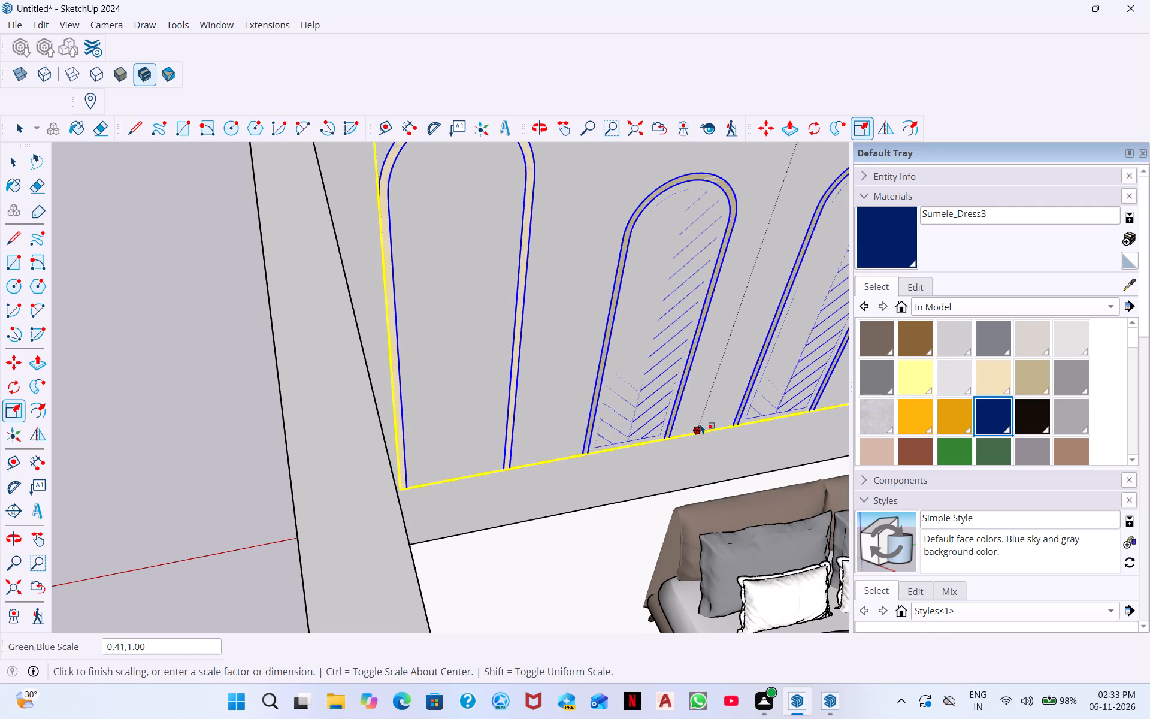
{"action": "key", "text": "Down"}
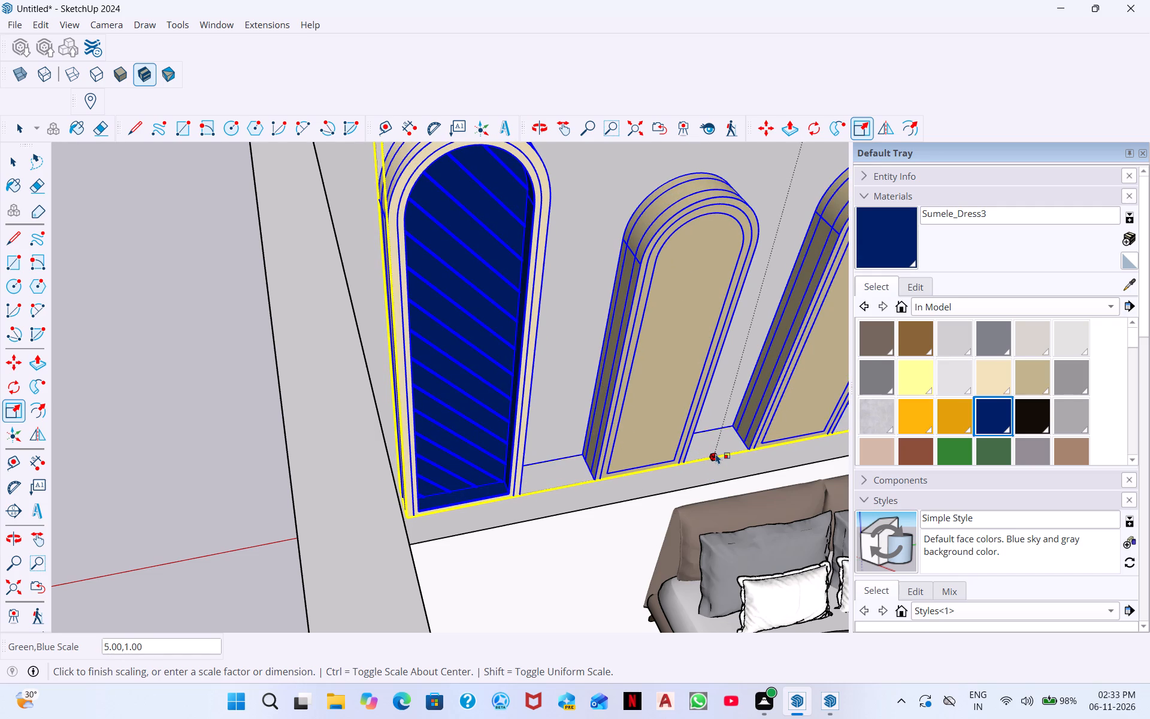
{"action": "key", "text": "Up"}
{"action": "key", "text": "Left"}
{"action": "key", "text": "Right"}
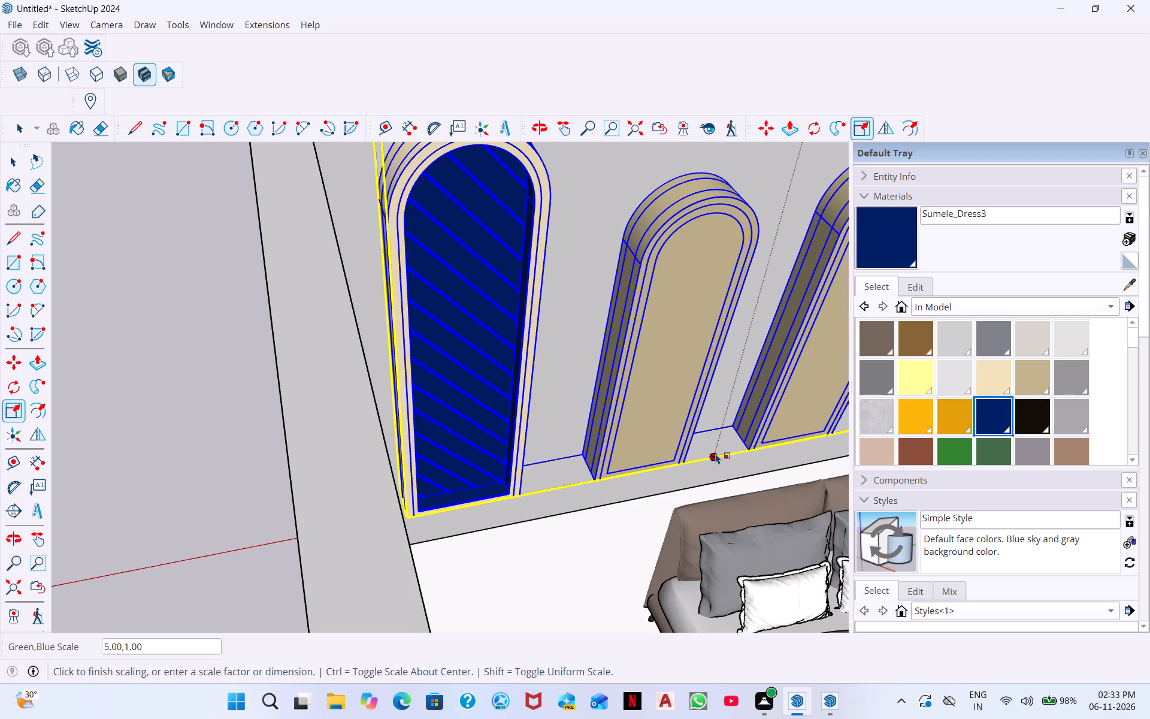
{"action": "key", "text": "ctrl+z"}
Close the Default Tray to widen the modelling area.
{"action": "middle_click_drag", "start_coordinate": [631, 298], "coordinate": [644, 321]}
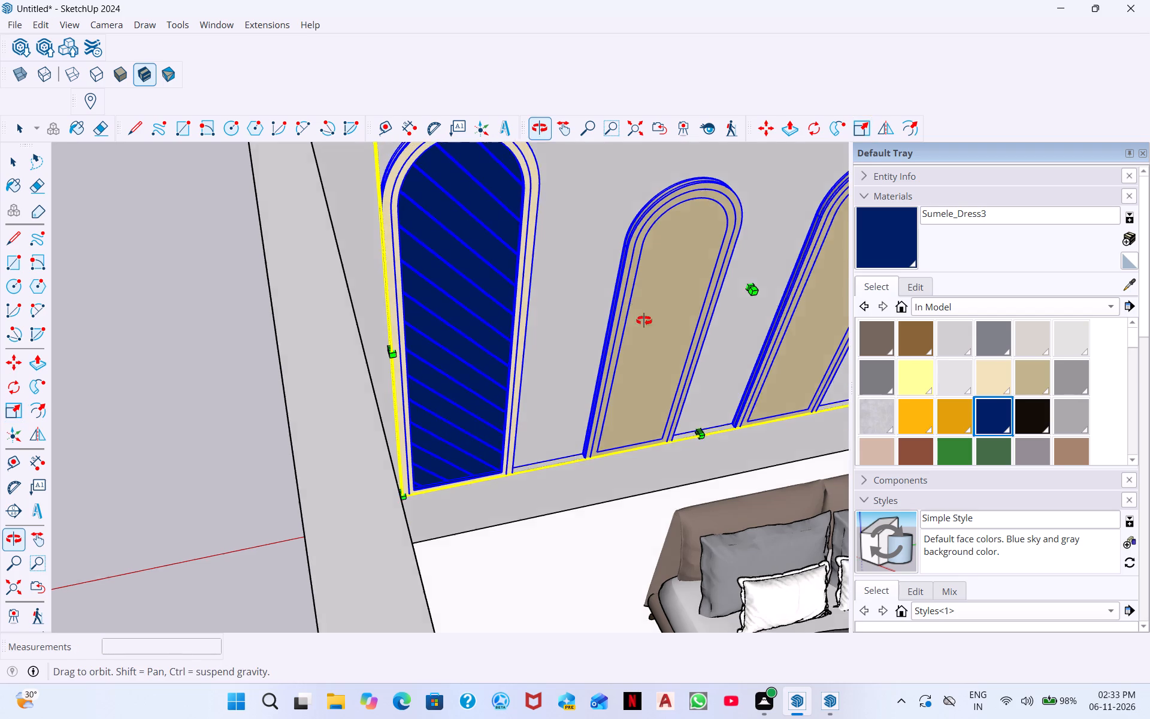
{"action": "middle_click_drag", "start_coordinate": [644, 321], "coordinate": [693, 430]}
{"action": "scroll", "coordinate": [477, 404], "scroll_direction": "up", "scroll_amount": 4}
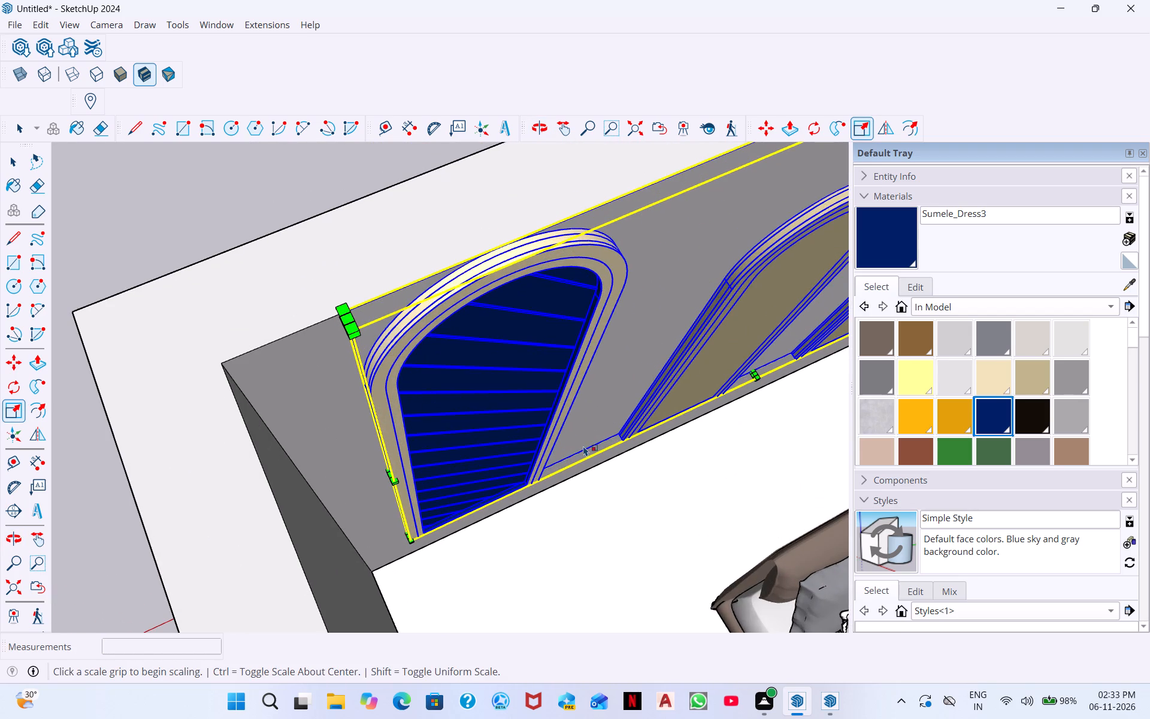
{"action": "middle_click_drag", "start_coordinate": [630, 425], "coordinate": [440, 270]}
{"action": "scroll", "coordinate": [936, 552], "scroll_direction": "down", "scroll_amount": 5}
{"action": "scroll", "coordinate": [746, 532], "scroll_direction": "down", "scroll_amount": 2}
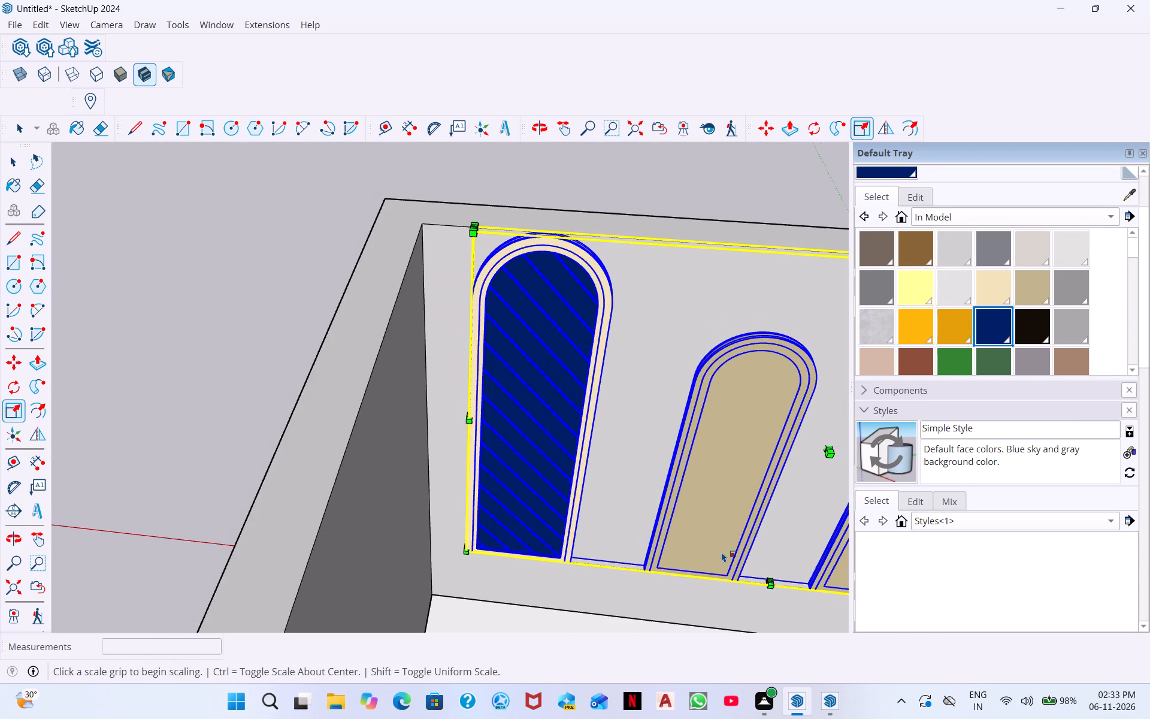
{"action": "middle_click_drag", "start_coordinate": [791, 578], "coordinate": [954, 540]}
{"action": "middle_click_drag", "start_coordinate": [832, 513], "coordinate": [739, 519]}
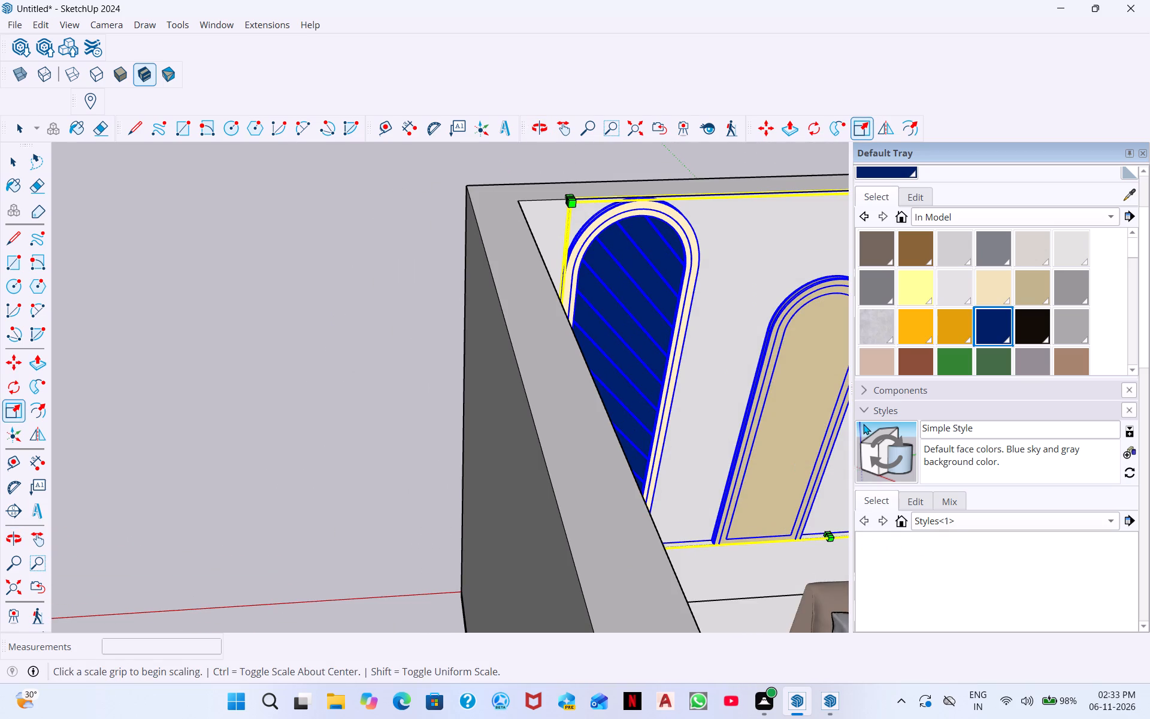
{"action": "left_click", "coordinate": [1144, 154]}
Enlarge the arch panel uniformly by a factor of about 1.06 from its left-hand upper corner, out to the side wall.
{"action": "middle_click_drag", "start_coordinate": [982, 418], "coordinate": [1067, 430]}
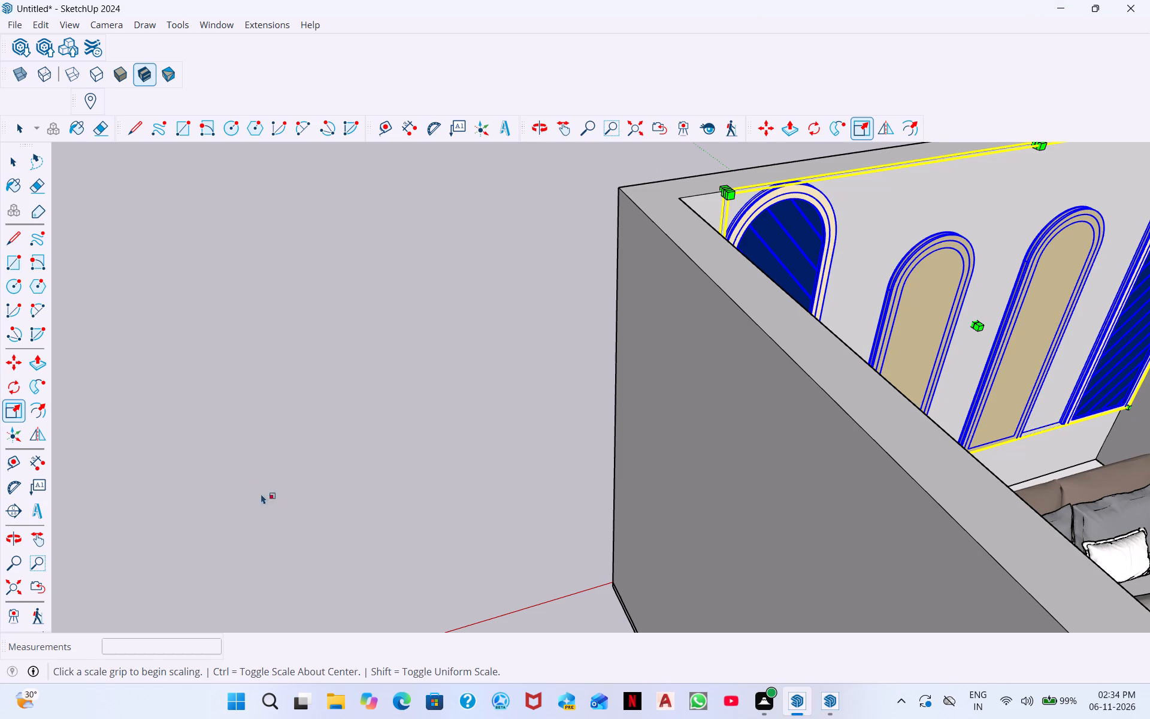
{"action": "scroll", "coordinate": [723, 229], "scroll_direction": "down", "scroll_amount": 3}
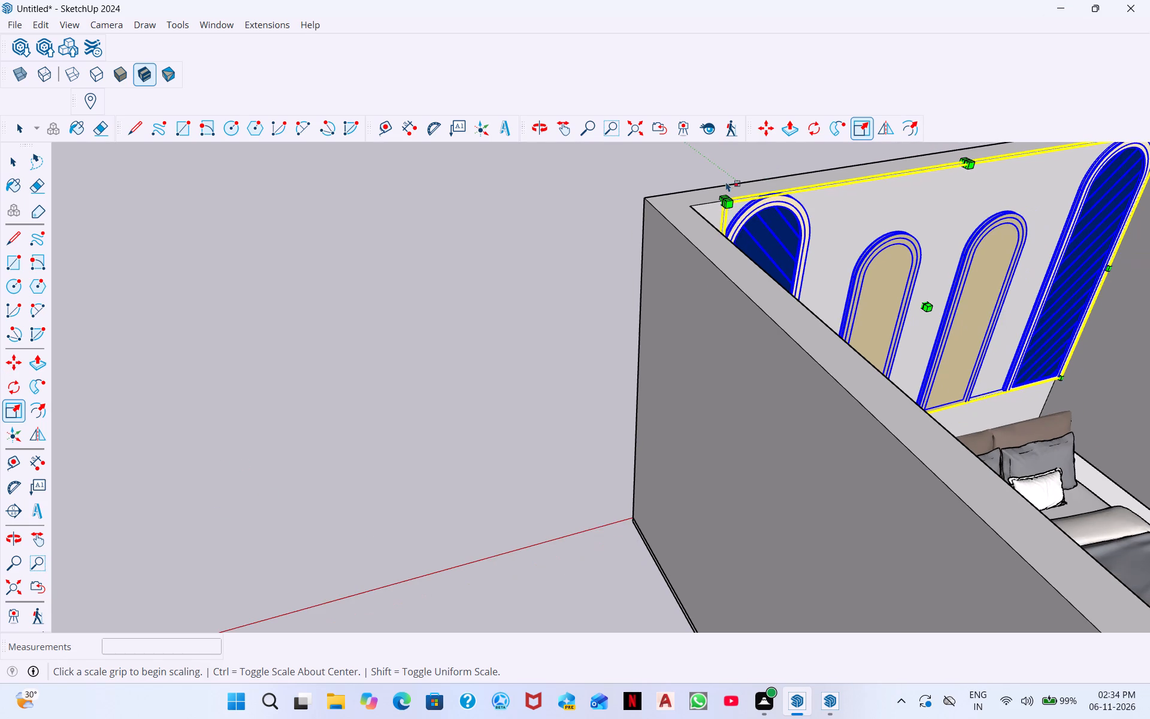
{"action": "middle_click_drag", "start_coordinate": [722, 185], "coordinate": [664, 328]}
{"action": "scroll", "coordinate": [714, 325], "scroll_direction": "down", "scroll_amount": 4}
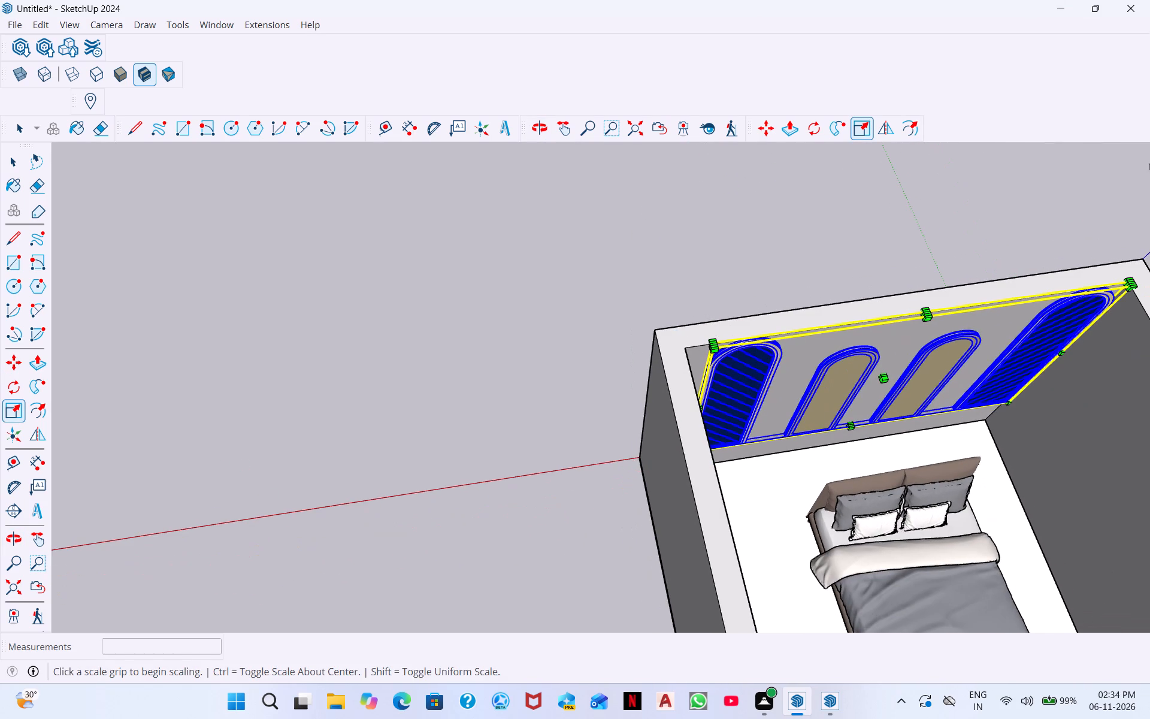
{"action": "scroll", "coordinate": [715, 353], "scroll_direction": "up", "scroll_amount": 10}
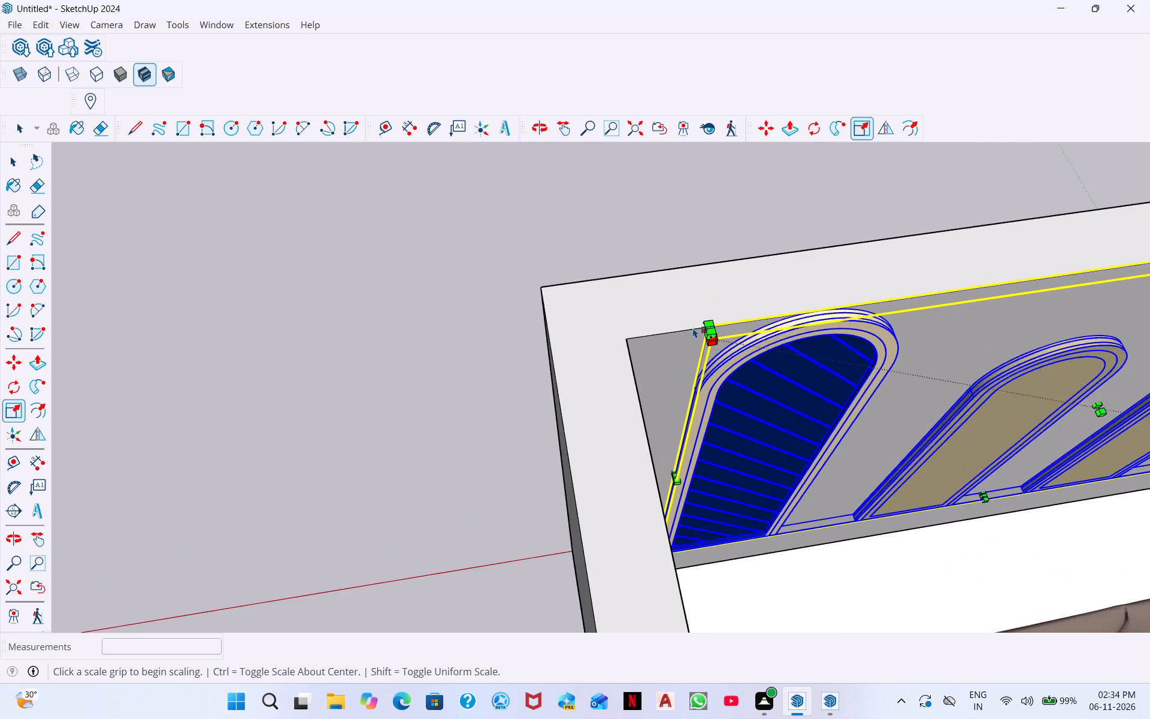
{"action": "scroll", "coordinate": [693, 328], "scroll_direction": "up", "scroll_amount": 7}
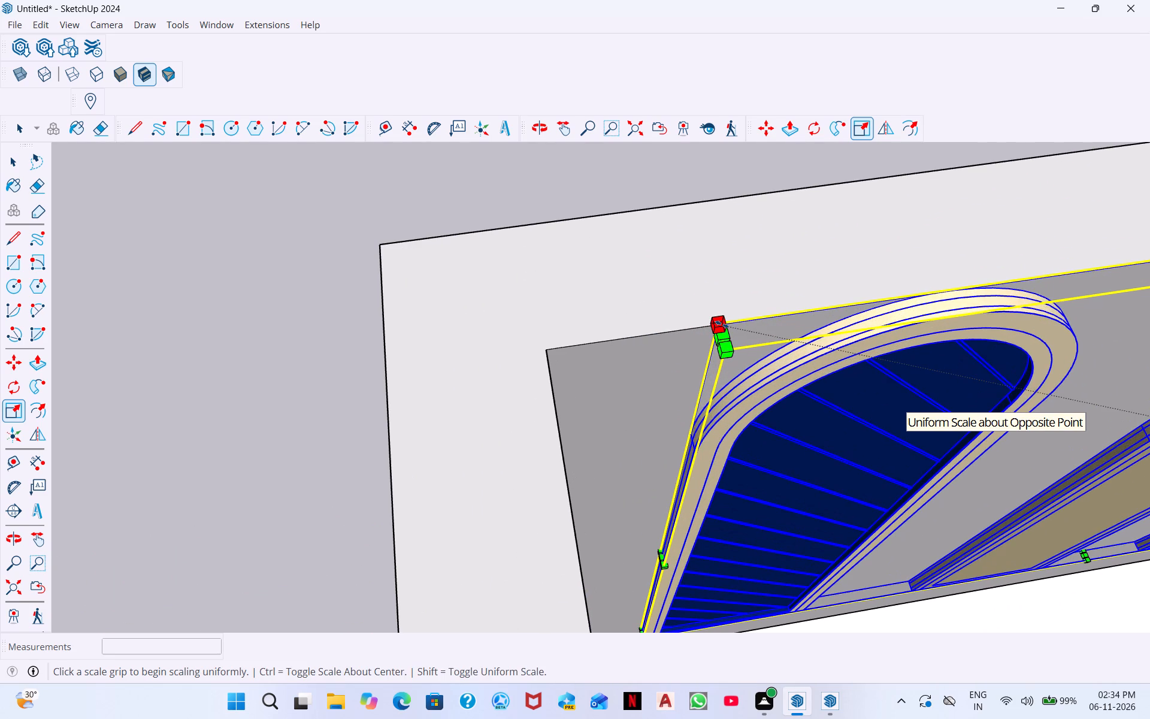
{"action": "left_click", "coordinate": [722, 322]}
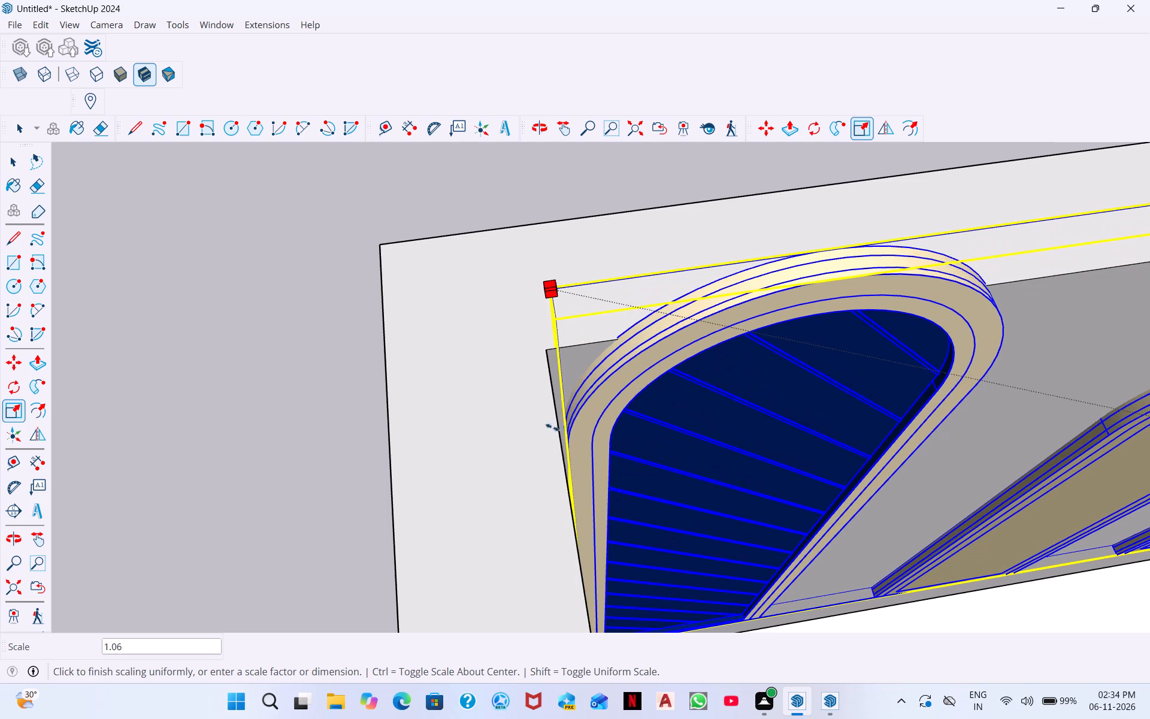
{"action": "left_click", "coordinate": [544, 359]}
{"action": "scroll", "coordinate": [541, 364], "scroll_direction": "down", "scroll_amount": 1}
{"action": "left_click", "coordinate": [547, 292]}
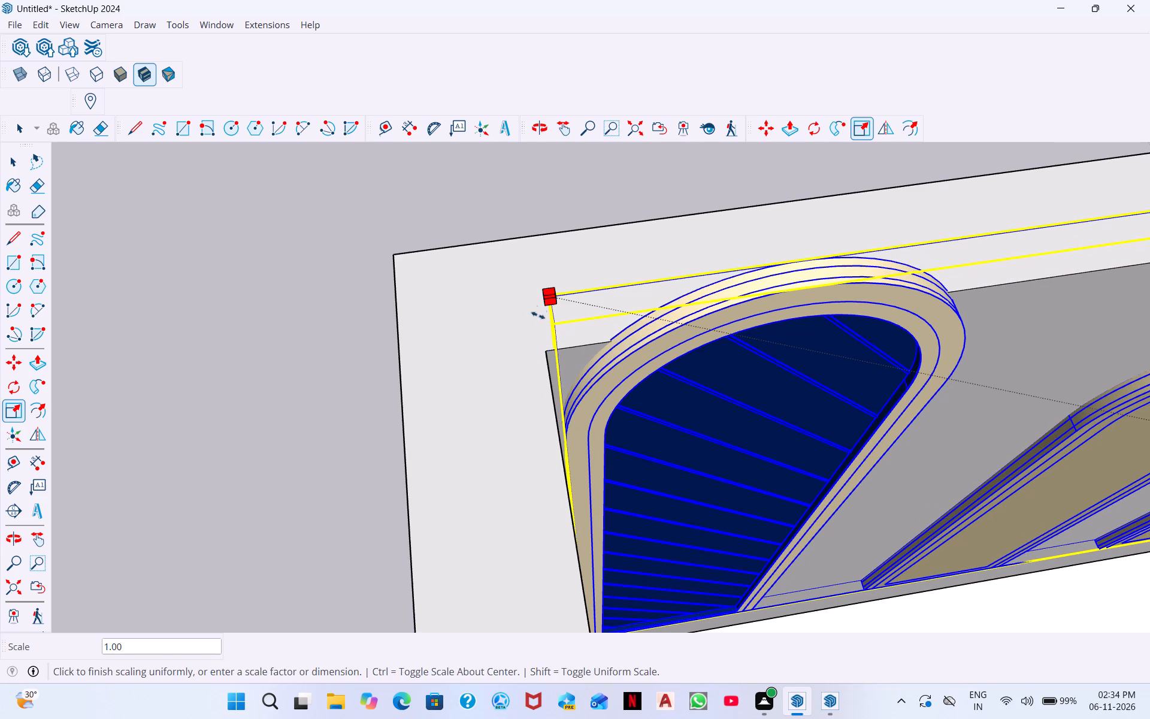
{"action": "left_click", "coordinate": [551, 297]}
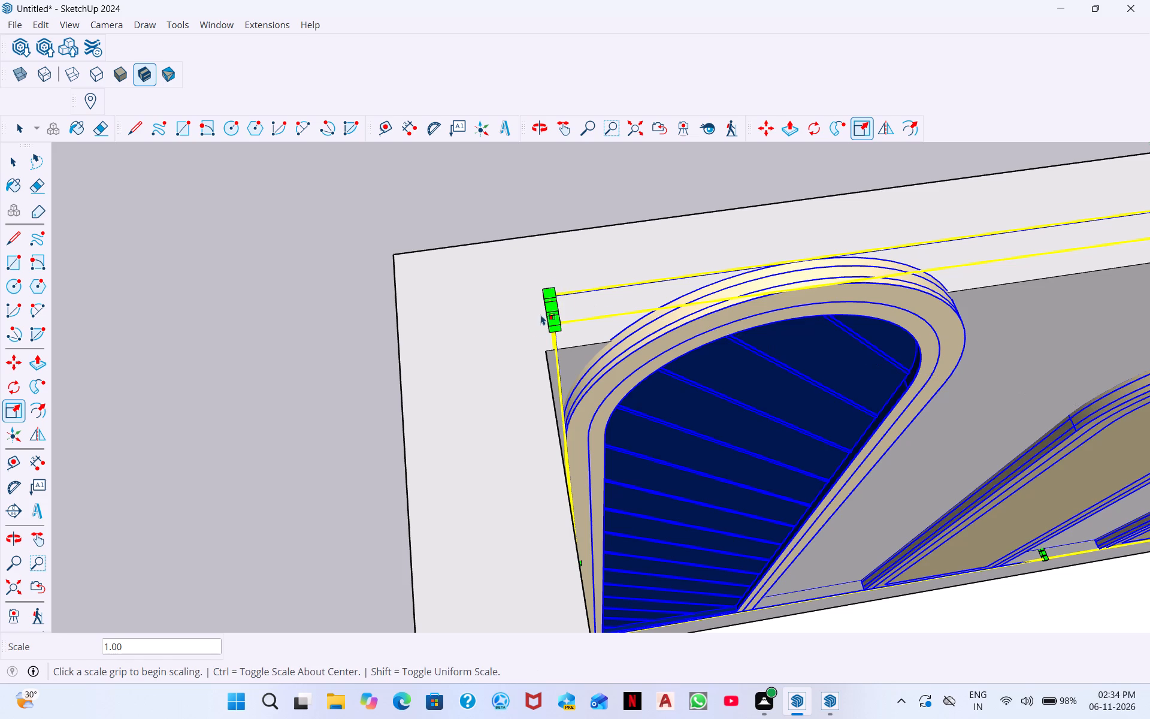
{"action": "left_click", "coordinate": [549, 297]}
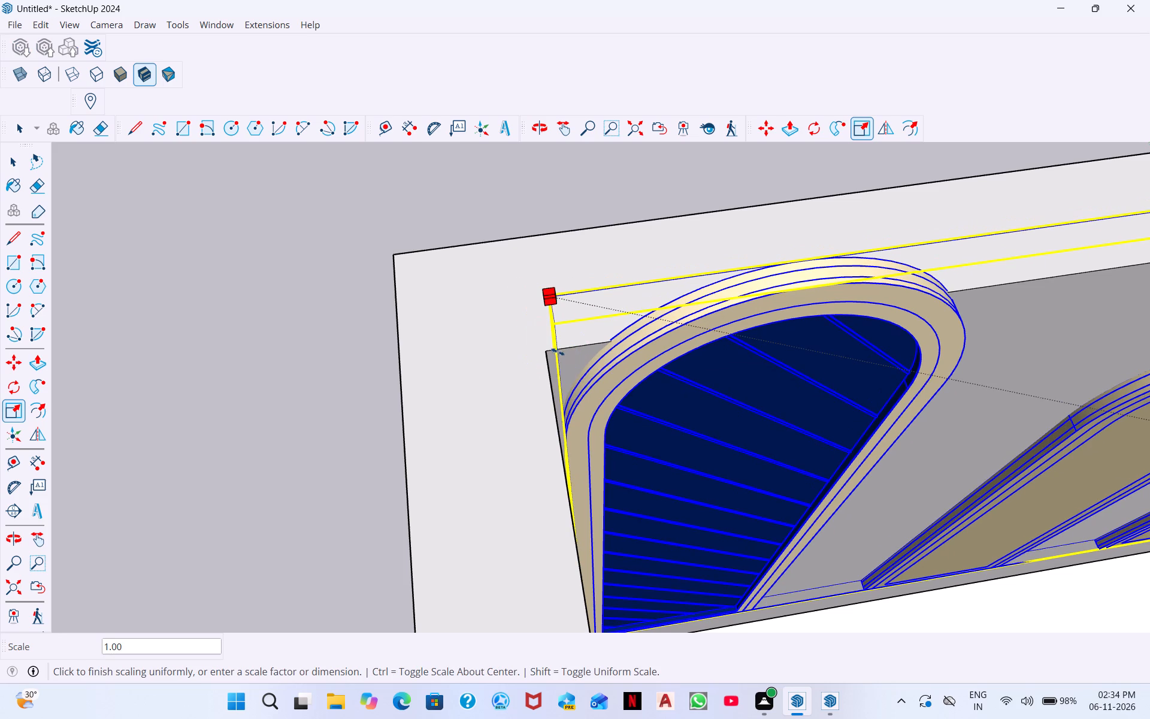
{"action": "left_click", "coordinate": [544, 355]}
Shrink the arch panel uniformly by a factor of 0.99 from its right-hand upper corner to meet the side wall.
{"action": "scroll", "coordinate": [527, 377], "scroll_direction": "down", "scroll_amount": 5}
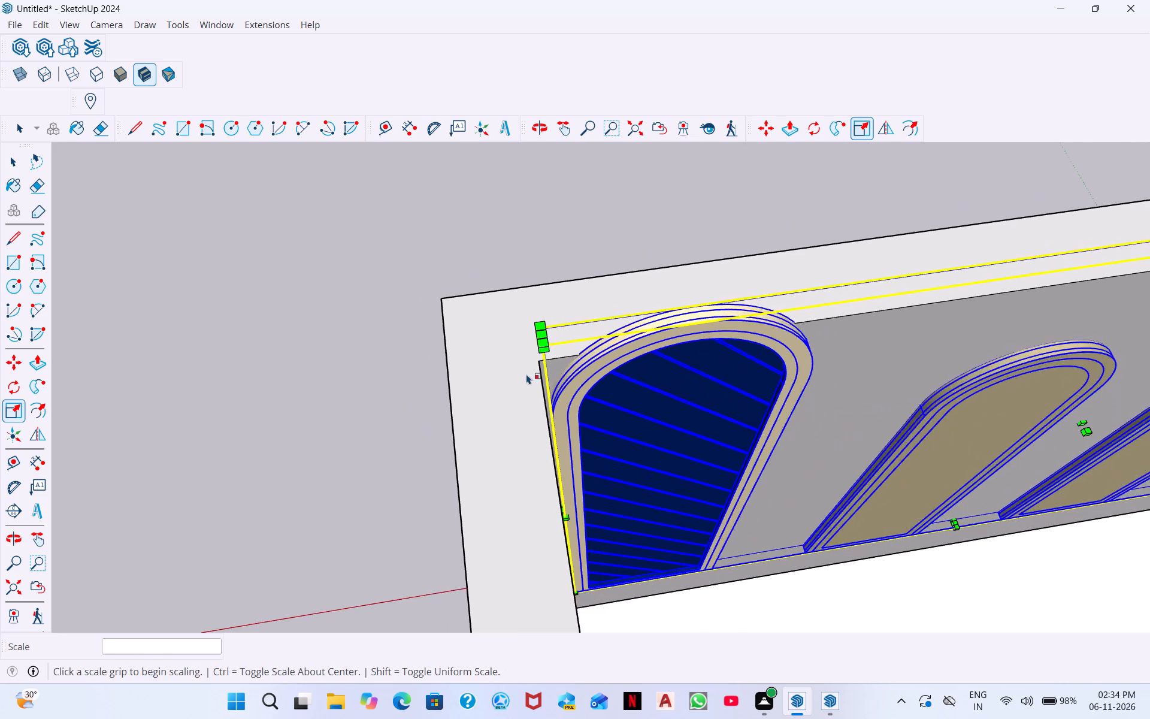
{"action": "scroll", "coordinate": [526, 374], "scroll_direction": "down", "scroll_amount": 4}
{"action": "middle_click_drag", "start_coordinate": [612, 343], "coordinate": [350, 309]}
{"action": "scroll", "coordinate": [345, 319], "scroll_direction": "down", "scroll_amount": 4}
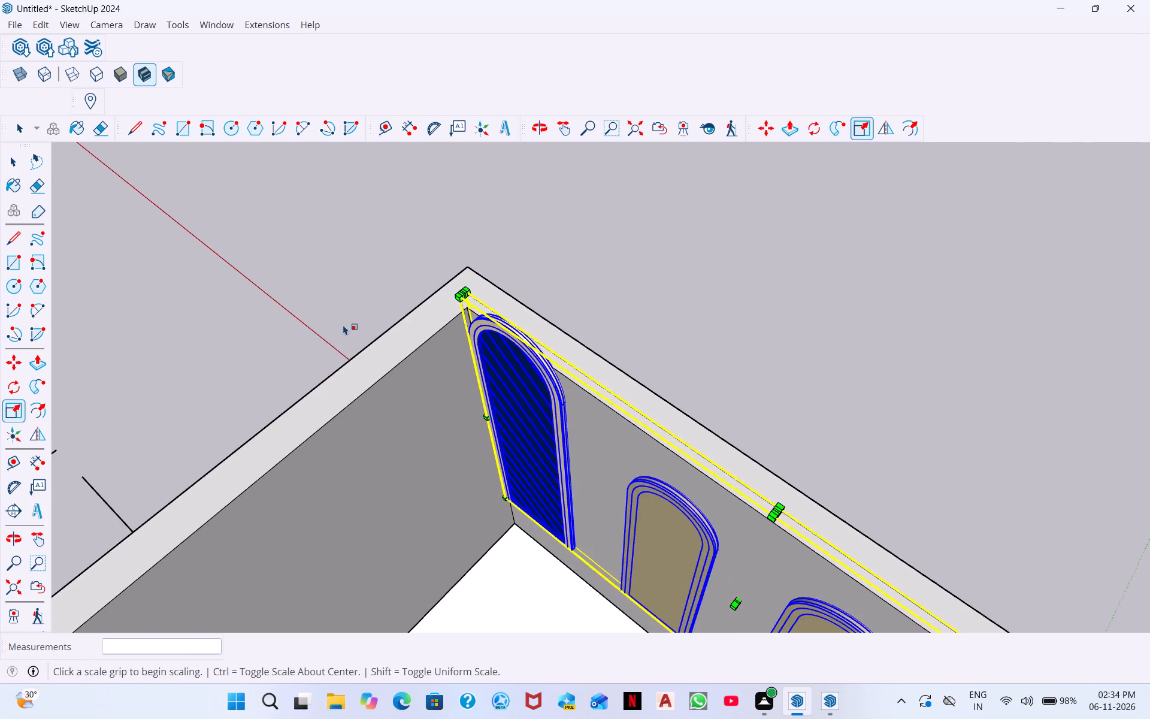
{"action": "middle_click_drag", "start_coordinate": [342, 333], "coordinate": [568, 385]}
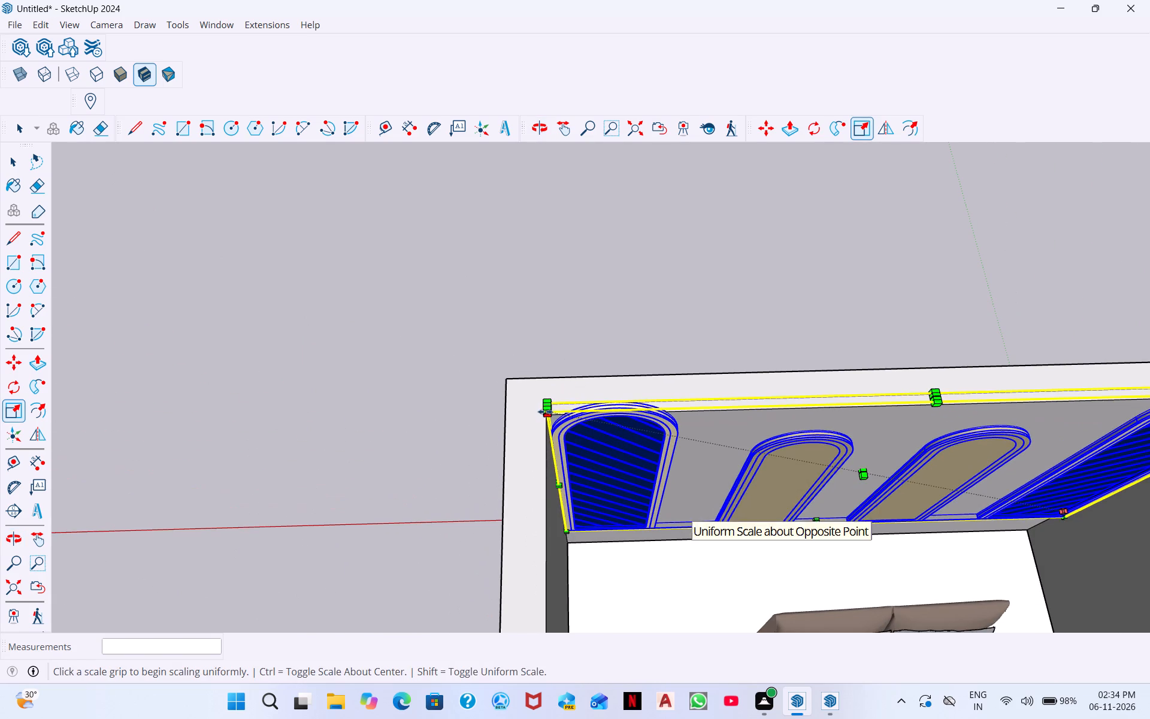
{"action": "scroll", "coordinate": [545, 412], "scroll_direction": "down", "scroll_amount": 6}
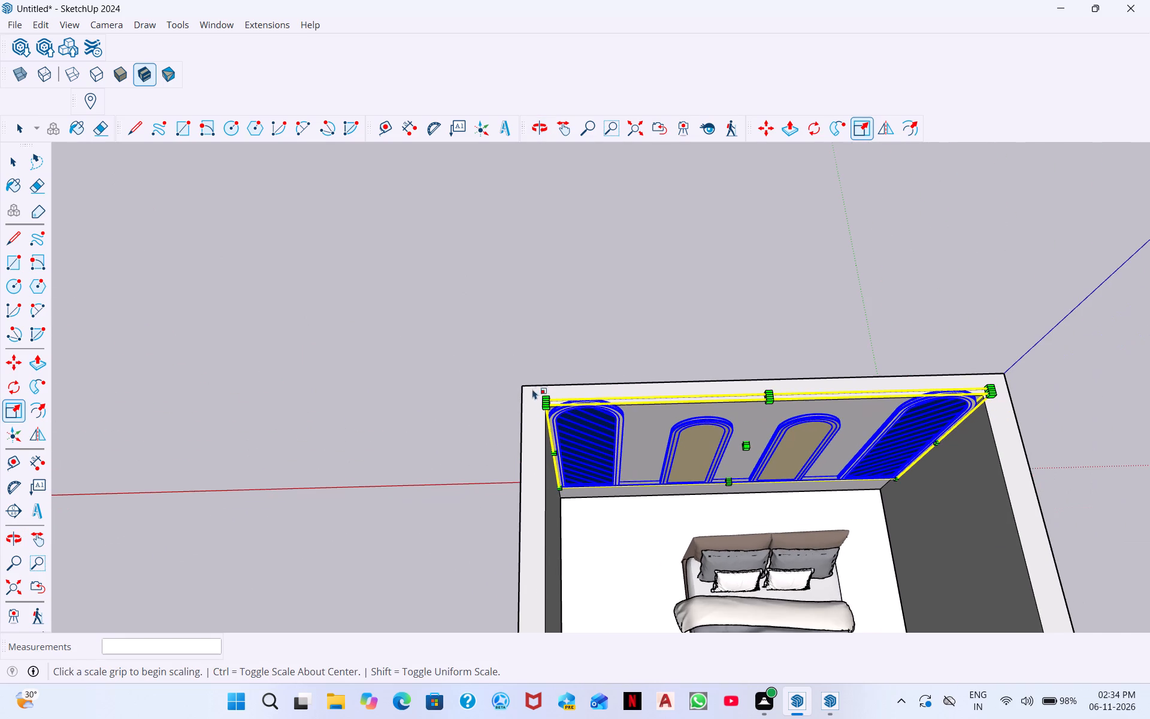
{"action": "scroll", "coordinate": [948, 388], "scroll_direction": "up", "scroll_amount": 12}
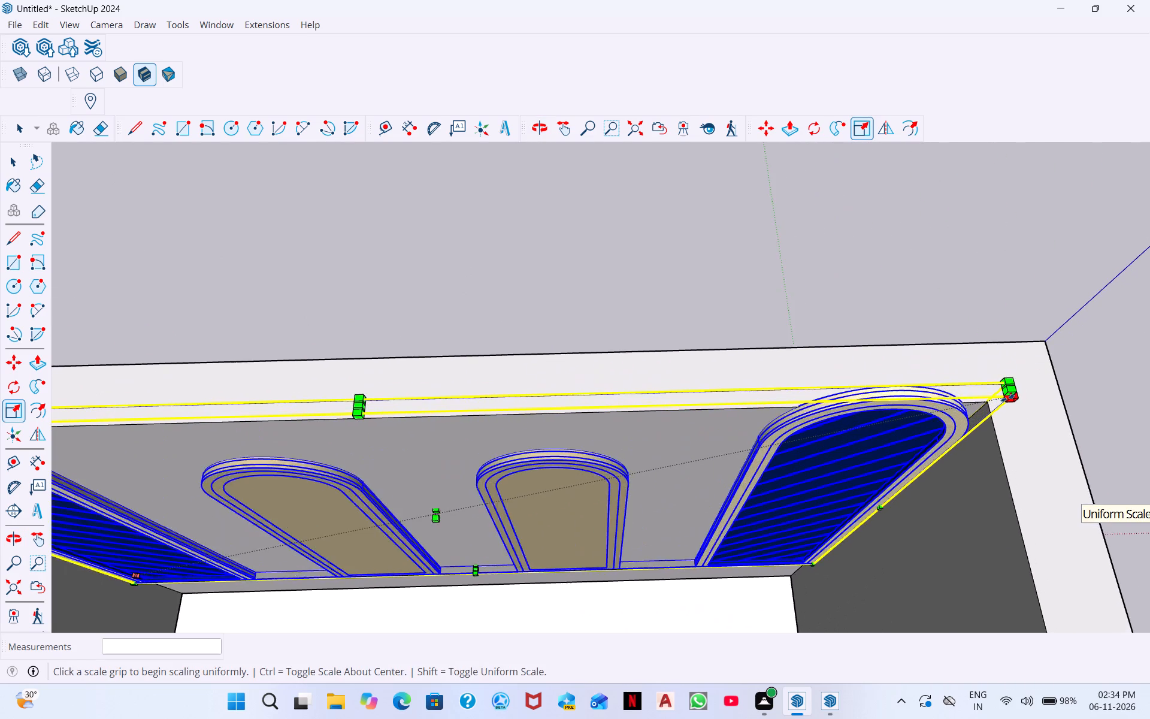
{"action": "scroll", "coordinate": [1007, 398], "scroll_direction": "up", "scroll_amount": 2}
{"action": "left_click", "coordinate": [1005, 379]}
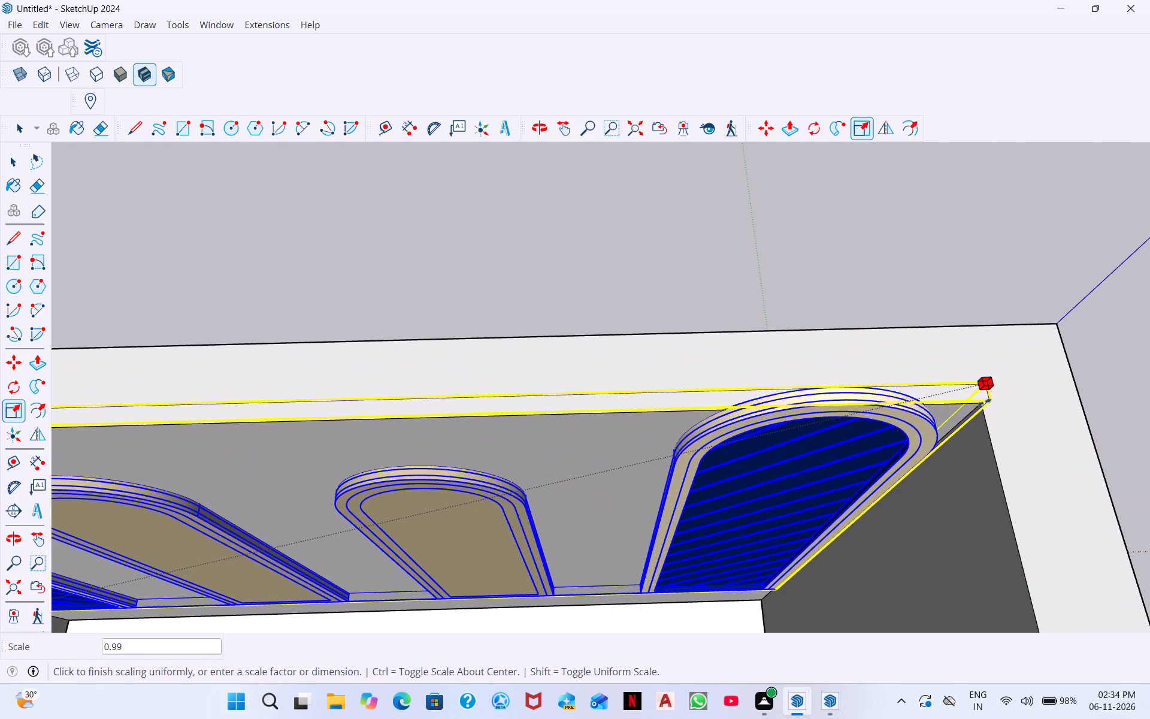
{"action": "left_click", "coordinate": [983, 404]}
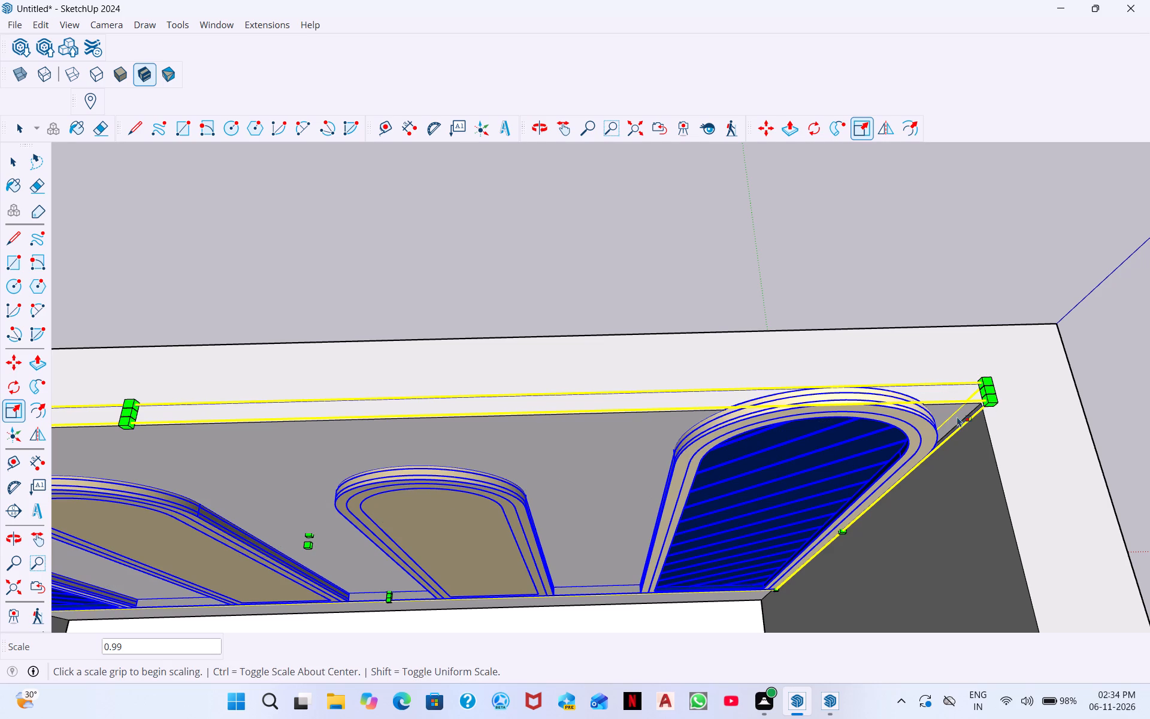
Move the arch panel about 5" by its right-hand upper back corner onto the inner upper corner of the bedroom walls.
{"action": "scroll", "coordinate": [986, 401], "scroll_direction": "up", "scroll_amount": 11}
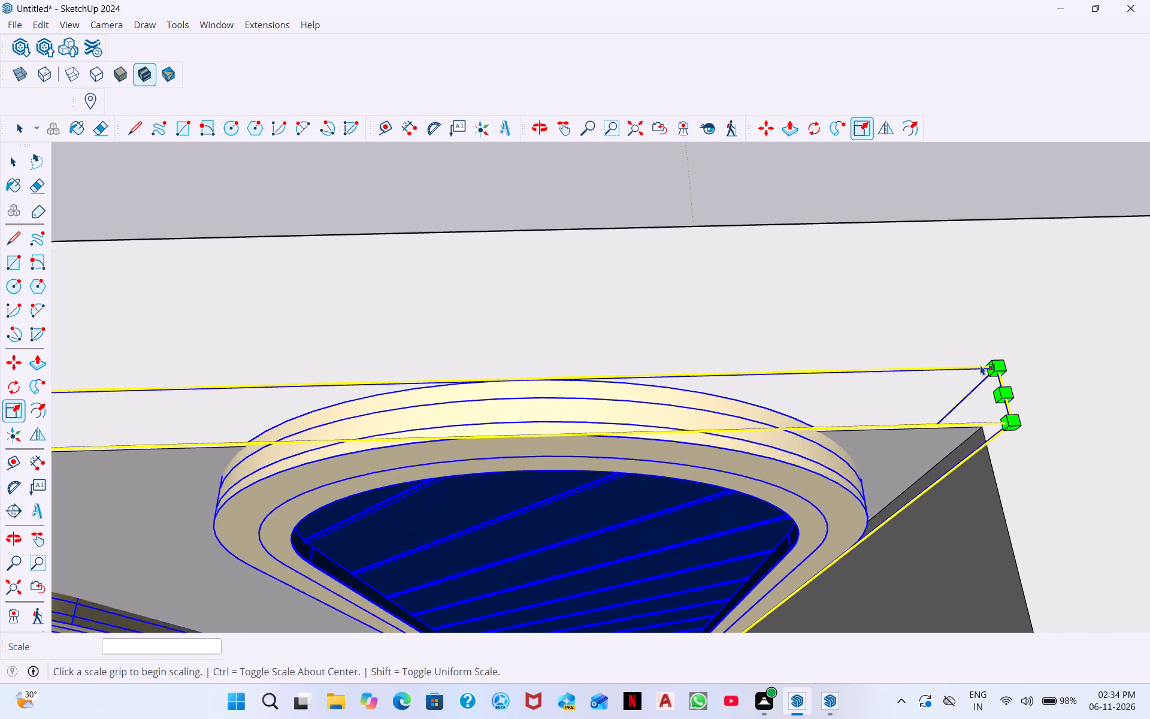
{"action": "scroll", "coordinate": [980, 365], "scroll_direction": "up", "scroll_amount": 5}
{"action": "middle_click_drag", "start_coordinate": [962, 388], "coordinate": [932, 394]}
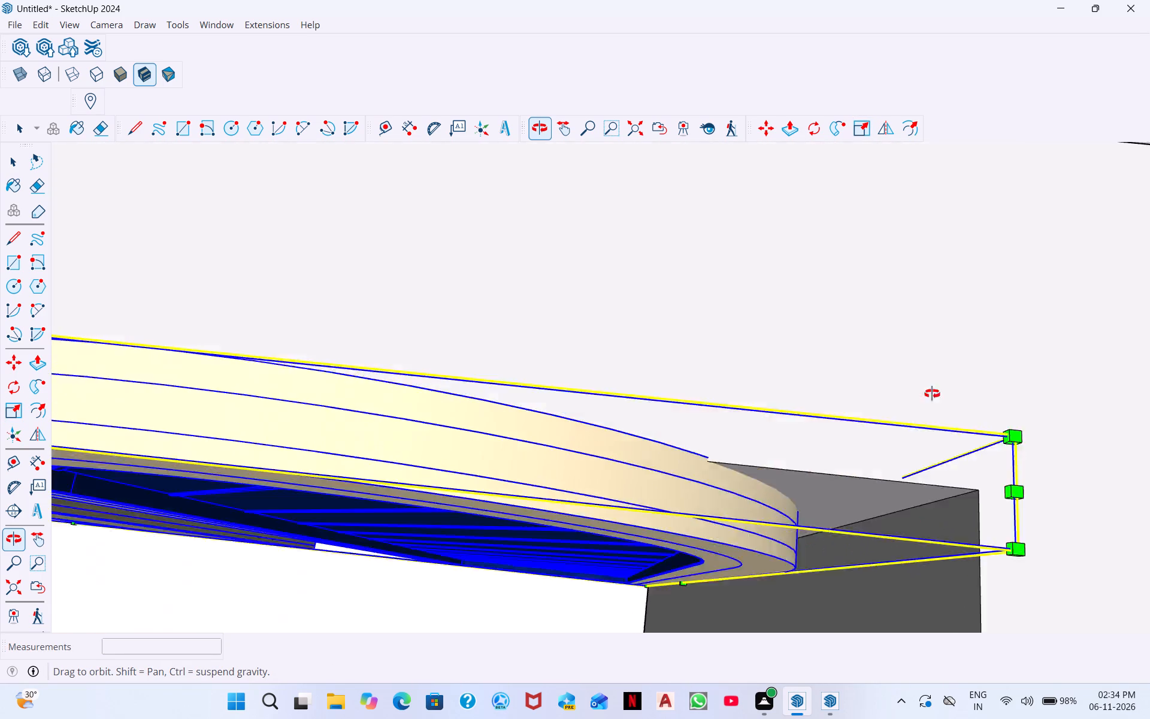
{"action": "middle_click_drag", "start_coordinate": [932, 394], "coordinate": [937, 346]}
{"action": "scroll", "coordinate": [903, 409], "scroll_direction": "down", "scroll_amount": 5}
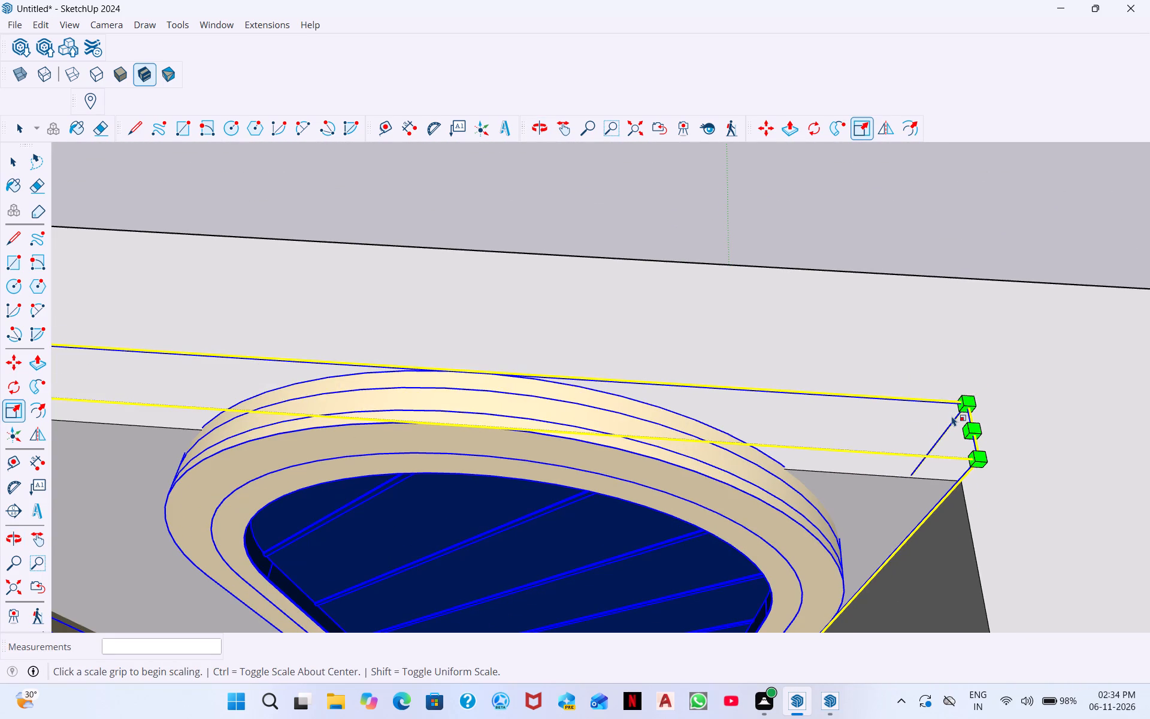
{"action": "key", "text": "m"}
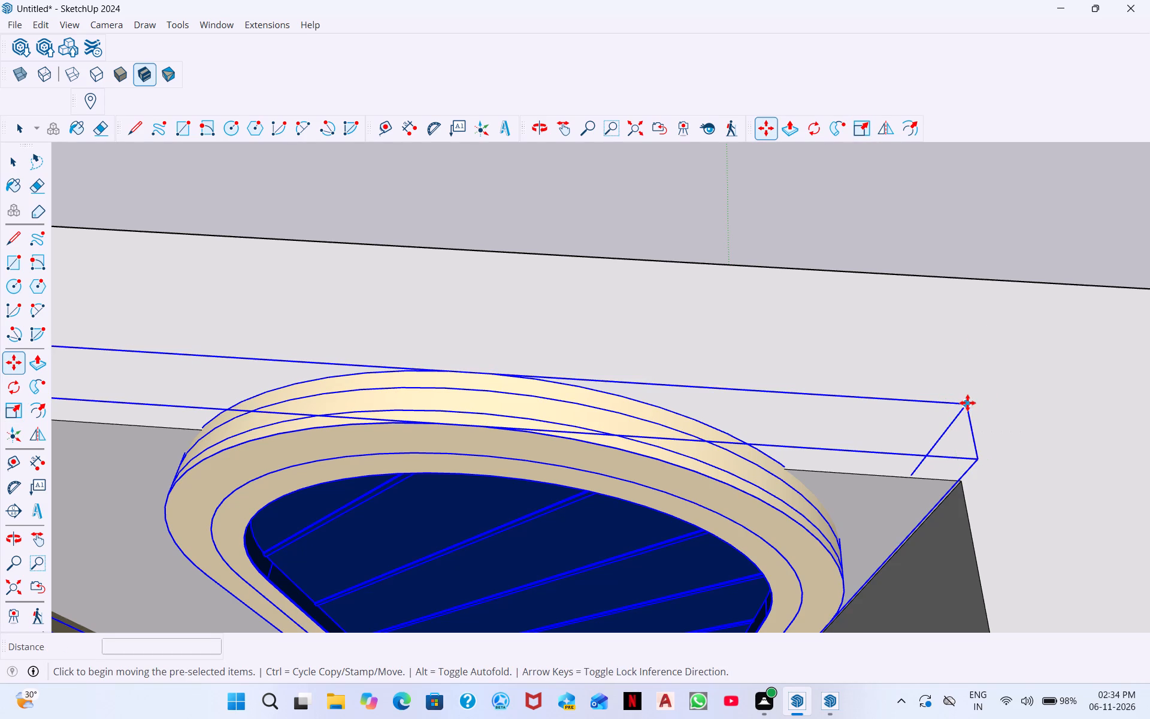
{"action": "left_click", "coordinate": [967, 403]}
{"action": "left_click", "coordinate": [961, 483]}
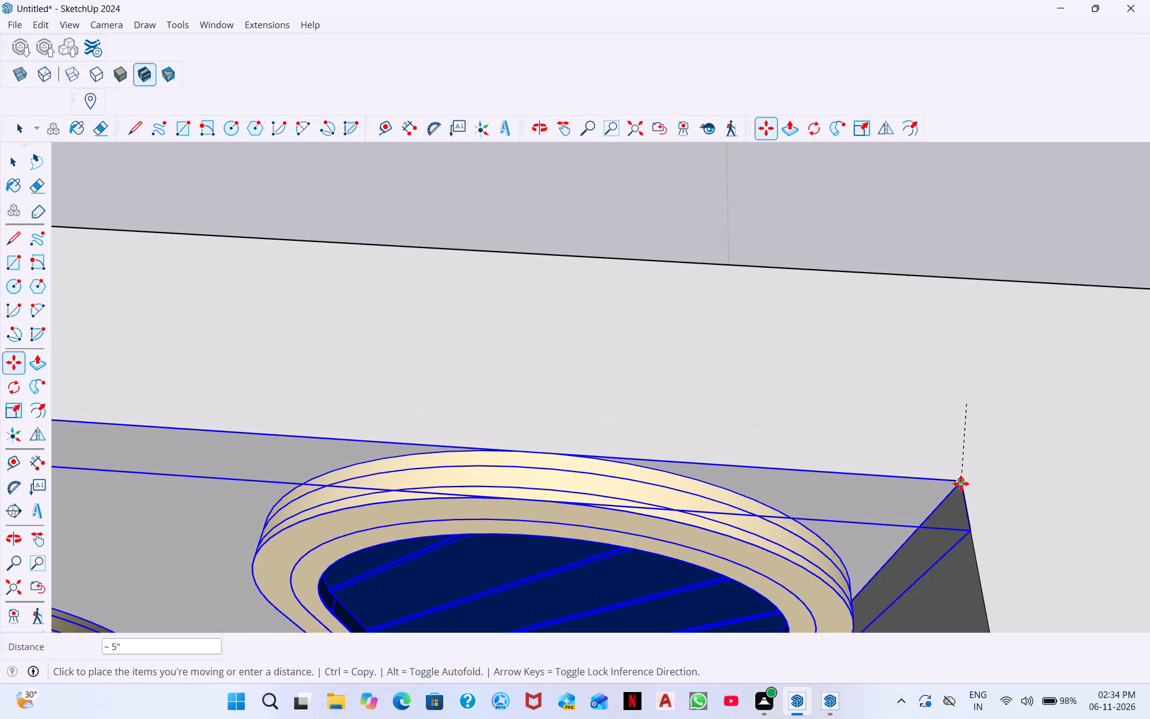
Stretch the arch panel along red and green from the middle of its left-hand edge, about 1.01 along red, out to the side wall.
{"action": "scroll", "coordinate": [816, 488], "scroll_direction": "down", "scroll_amount": 18}
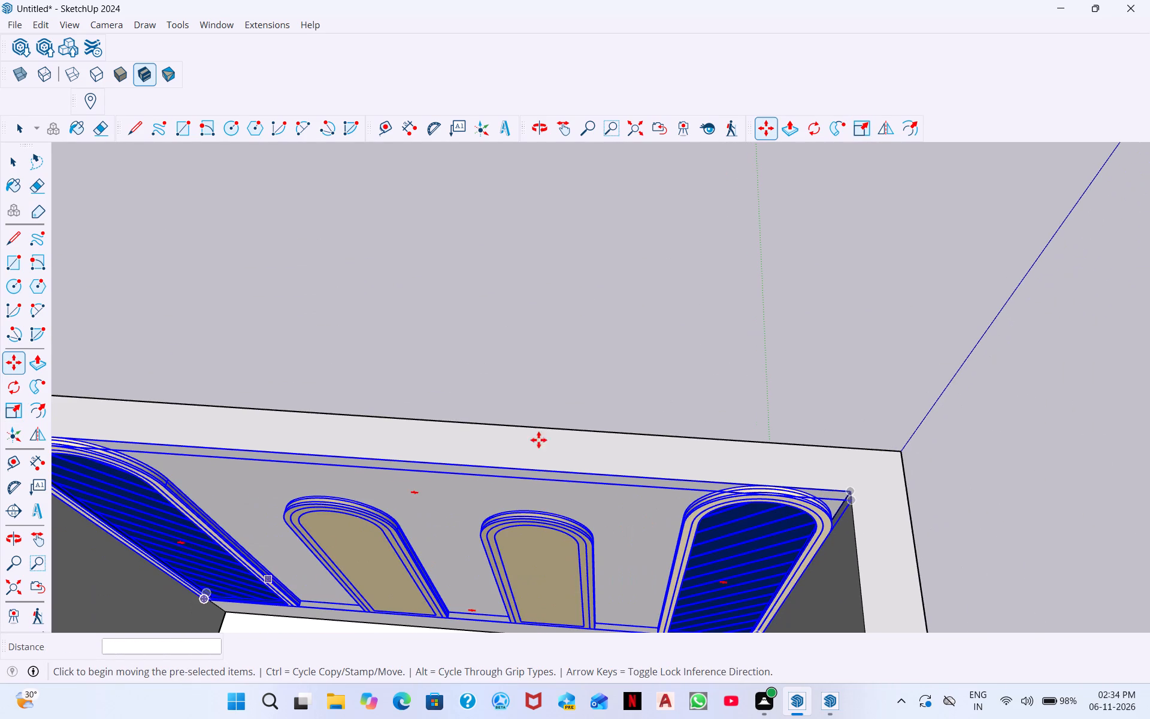
{"action": "scroll", "coordinate": [745, 352], "scroll_direction": "down", "scroll_amount": 5}
{"action": "scroll", "coordinate": [208, 424], "scroll_direction": "up", "scroll_amount": 5}
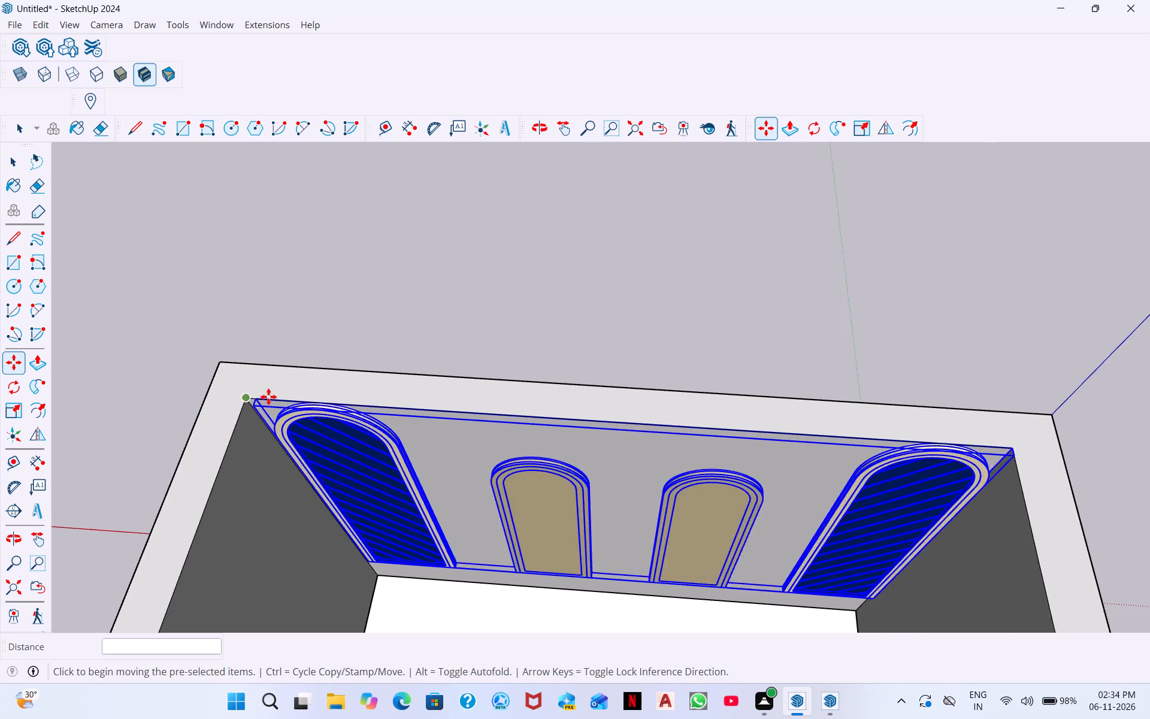
{"action": "scroll", "coordinate": [268, 397], "scroll_direction": "up", "scroll_amount": 7}
{"action": "middle_click_drag", "start_coordinate": [411, 406], "coordinate": [615, 294]}
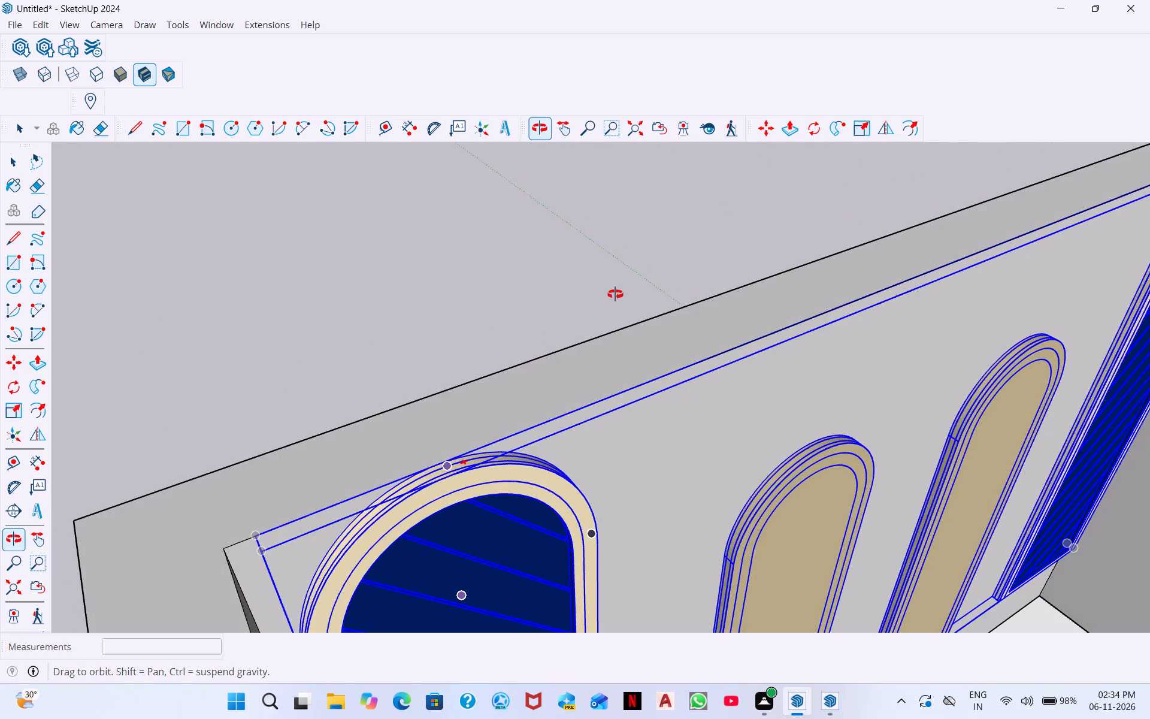
{"action": "middle_click_drag", "start_coordinate": [615, 294], "coordinate": [632, 263]}
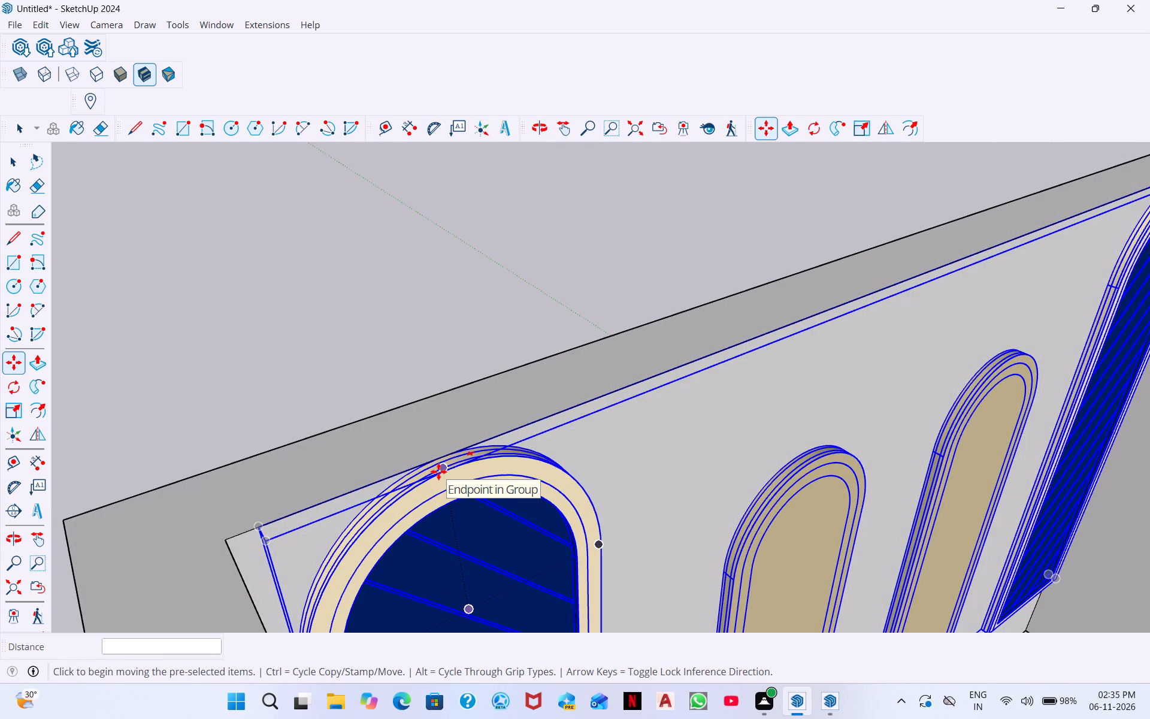
{"action": "key", "text": "s"}
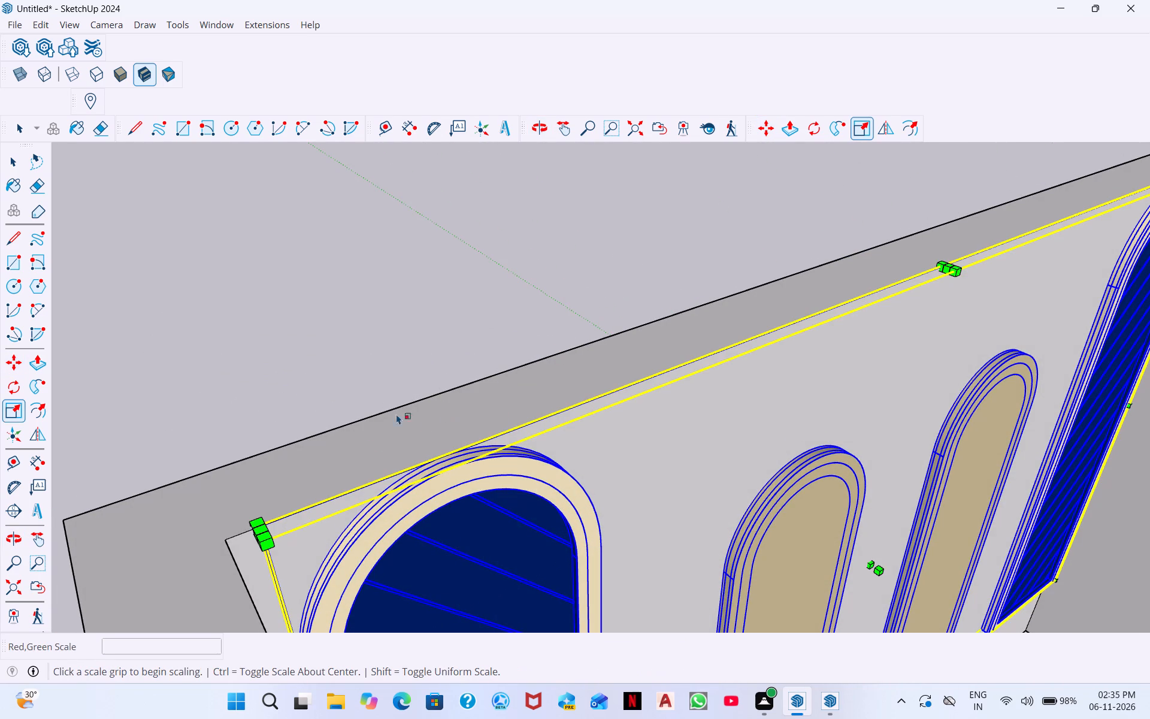
{"action": "scroll", "coordinate": [428, 423], "scroll_direction": "down", "scroll_amount": 8}
{"action": "middle_click_drag", "start_coordinate": [640, 490], "coordinate": [449, 522]}
{"action": "scroll", "coordinate": [235, 580], "scroll_direction": "up", "scroll_amount": 14}
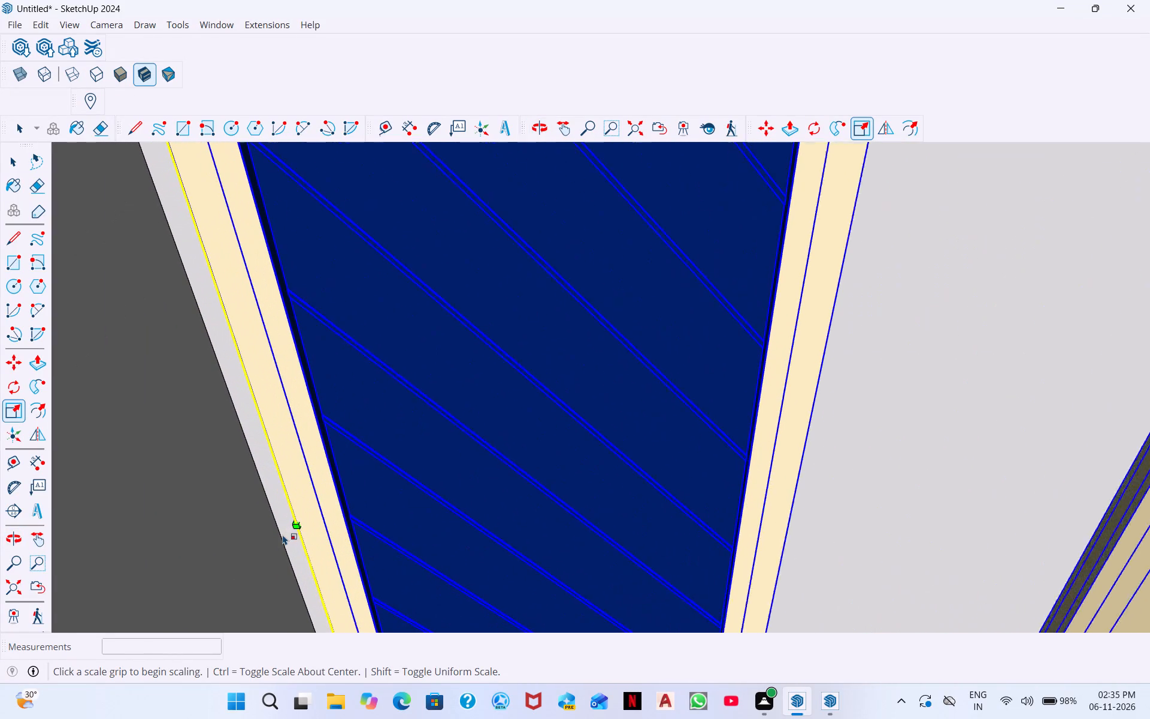
{"action": "scroll", "coordinate": [283, 534], "scroll_direction": "up", "scroll_amount": 2}
{"action": "left_click", "coordinate": [294, 519]}
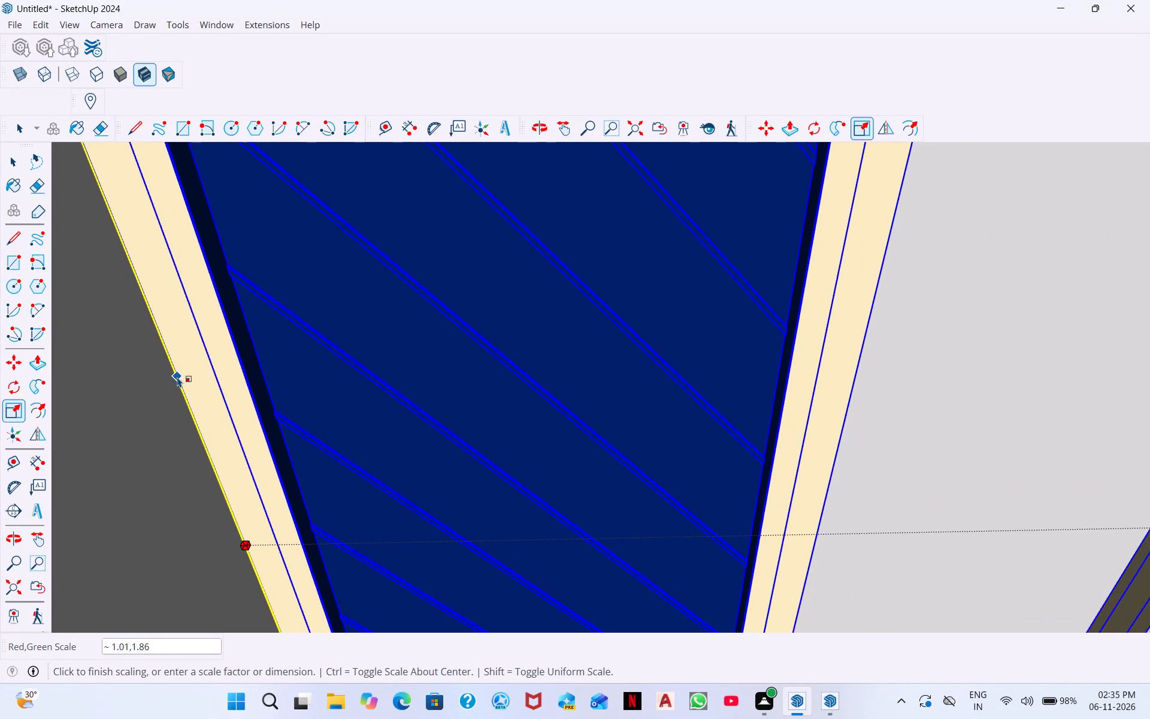
{"action": "left_click", "coordinate": [134, 351]}
Examine how the arch panel fits between the side walls and sits above the bed, and return to the whole model.
{"action": "scroll", "coordinate": [199, 352], "scroll_direction": "down", "scroll_amount": 4}
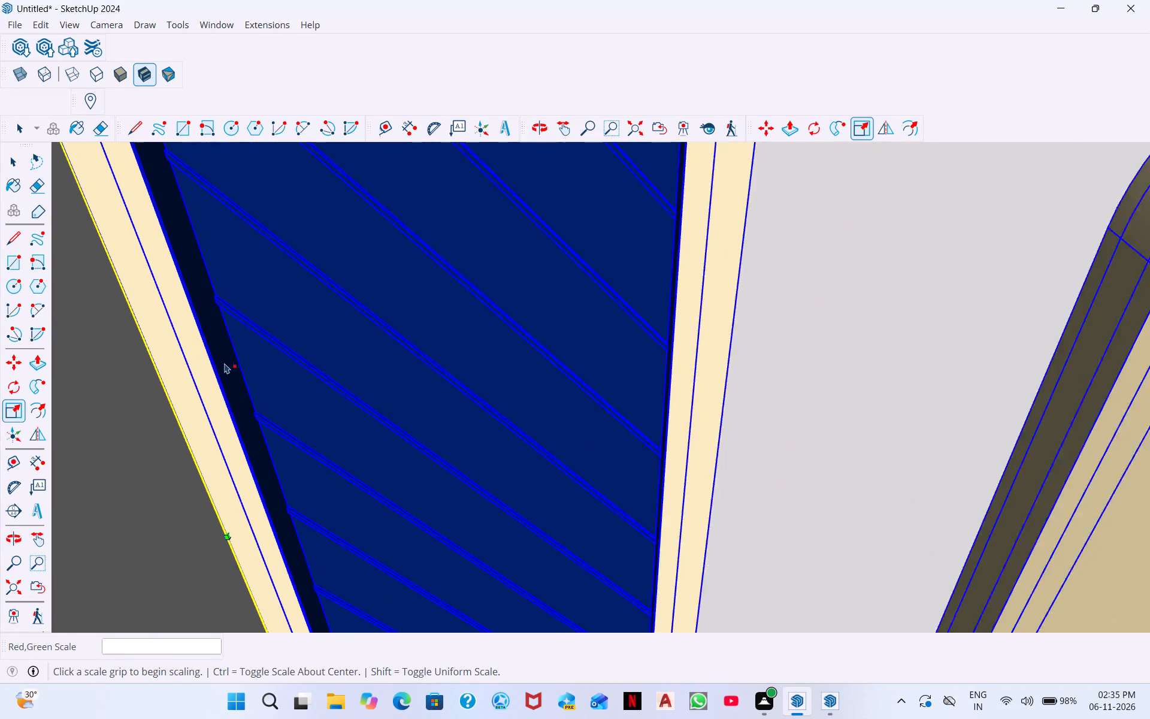
{"action": "scroll", "coordinate": [225, 363], "scroll_direction": "down", "scroll_amount": 15}
{"action": "middle_click_drag", "start_coordinate": [313, 306], "coordinate": [348, 451]}
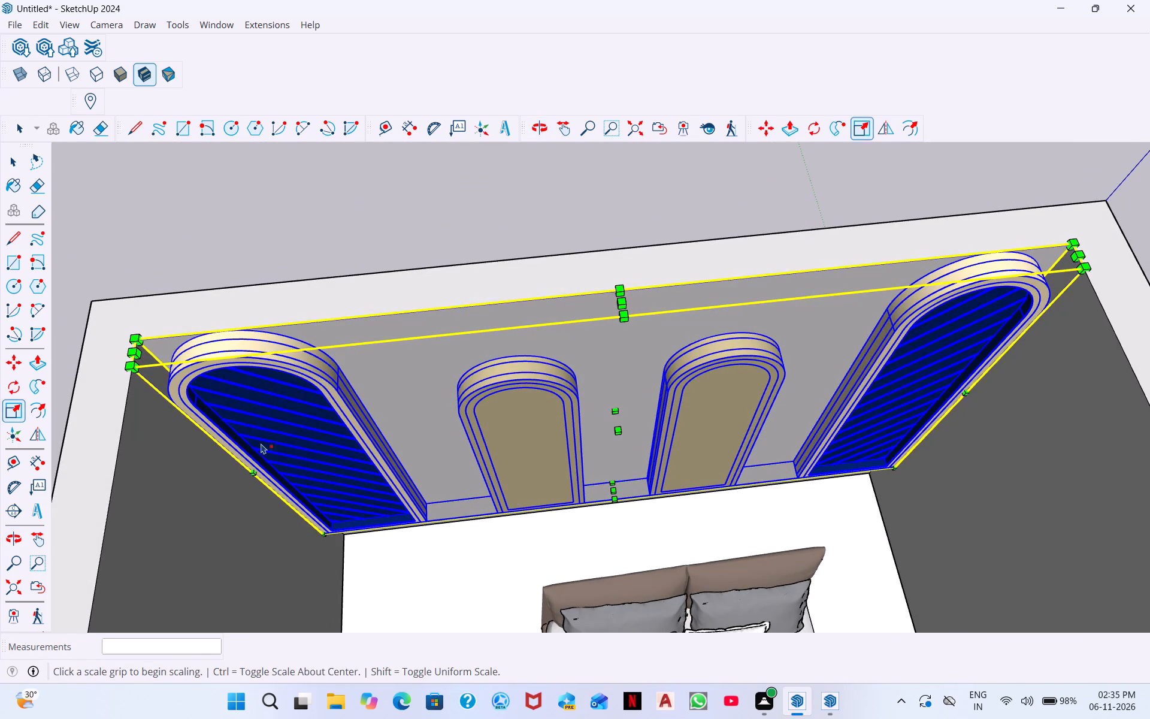
{"action": "middle_click_drag", "start_coordinate": [261, 443], "coordinate": [301, 258]}
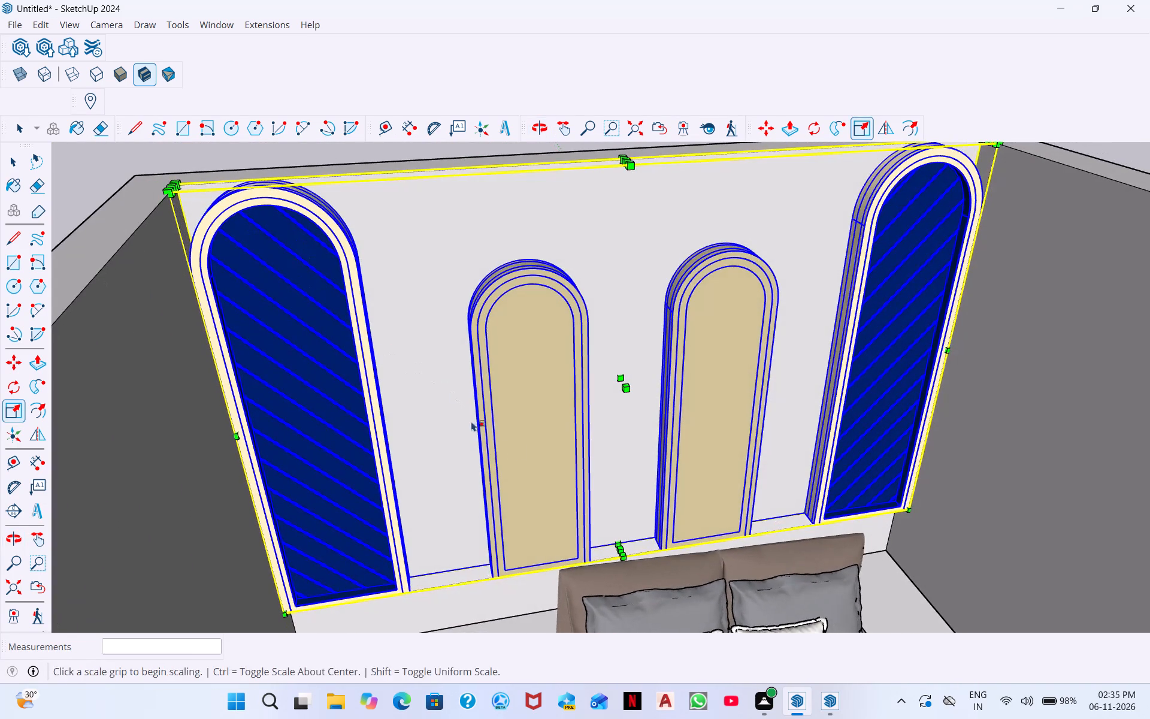
{"action": "middle_click_drag", "start_coordinate": [522, 479], "coordinate": [491, 333]}
{"action": "middle_click_drag", "start_coordinate": [462, 319], "coordinate": [452, 582]}
{"action": "scroll", "coordinate": [473, 467], "scroll_direction": "down", "scroll_amount": 4}
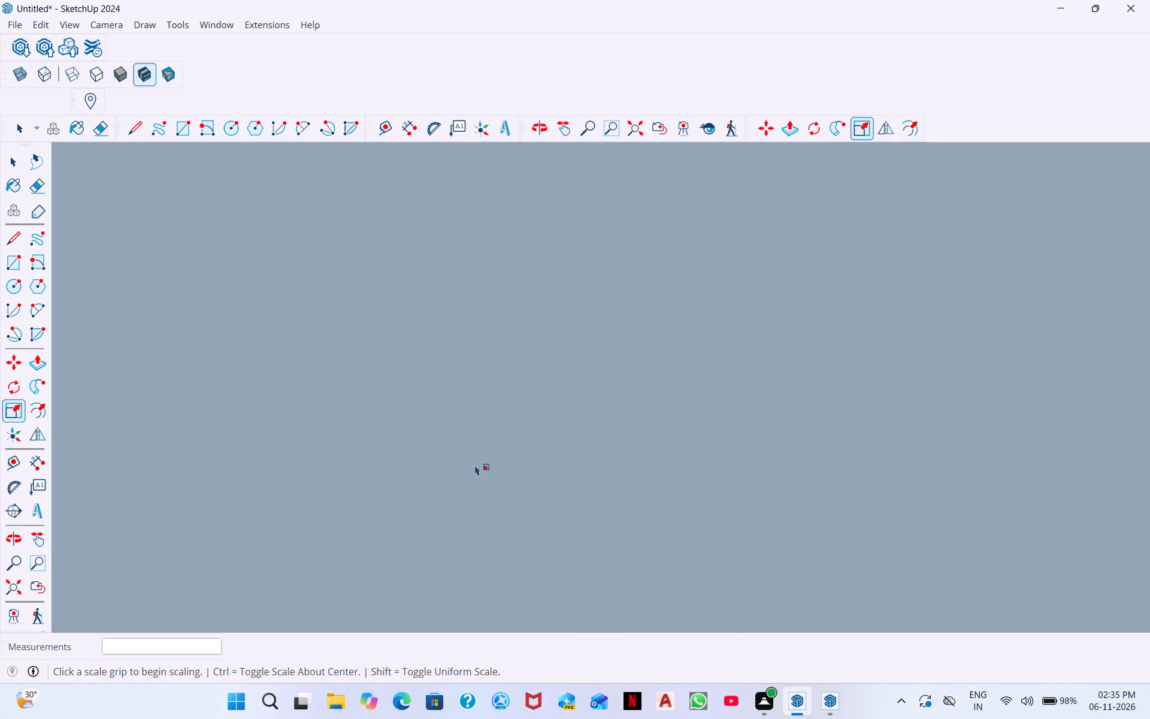
{"action": "scroll", "coordinate": [475, 465], "scroll_direction": "down", "scroll_amount": 20}
{"action": "scroll", "coordinate": [475, 465], "scroll_direction": "down", "scroll_amount": 13}
{"action": "middle_click_drag", "start_coordinate": [378, 333], "coordinate": [291, 557]}
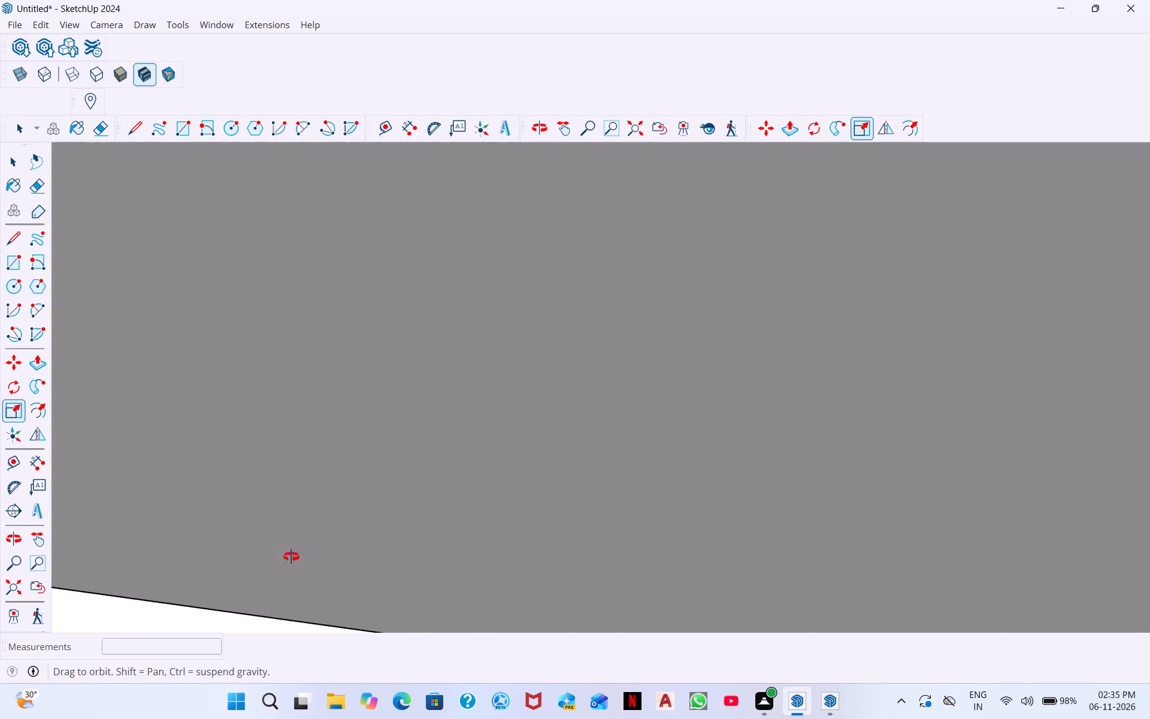
{"action": "middle_click_drag", "start_coordinate": [291, 557], "coordinate": [282, 567]}
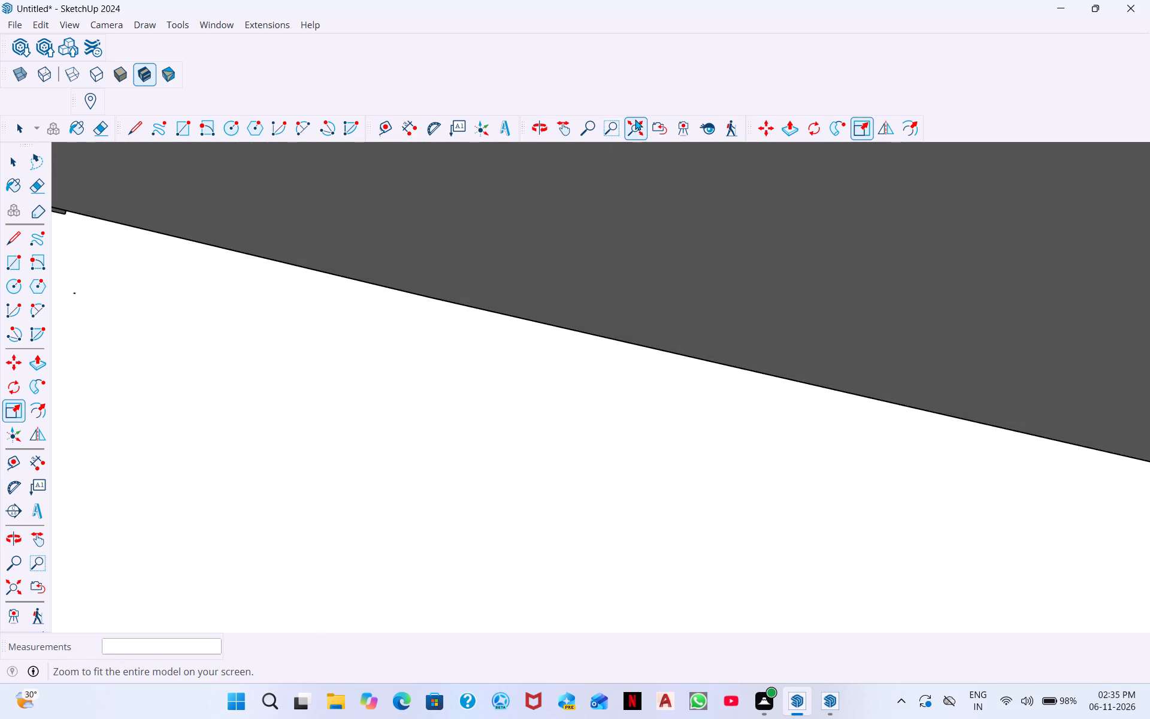
{"action": "left_click", "coordinate": [635, 119]}
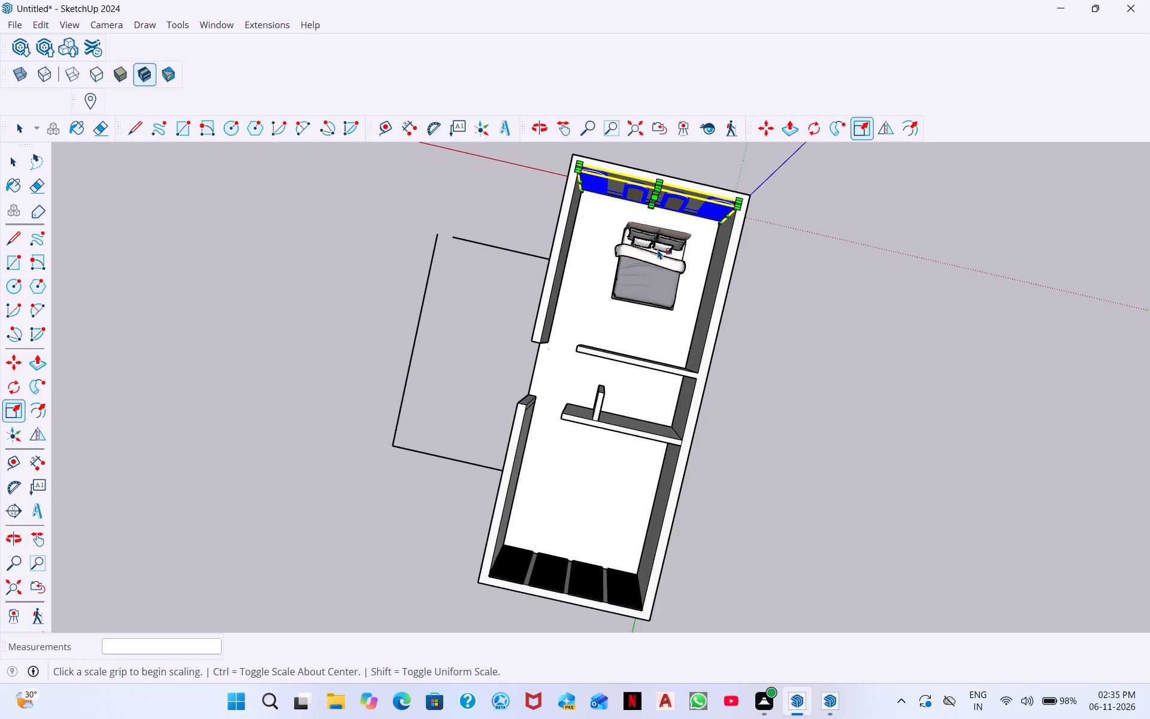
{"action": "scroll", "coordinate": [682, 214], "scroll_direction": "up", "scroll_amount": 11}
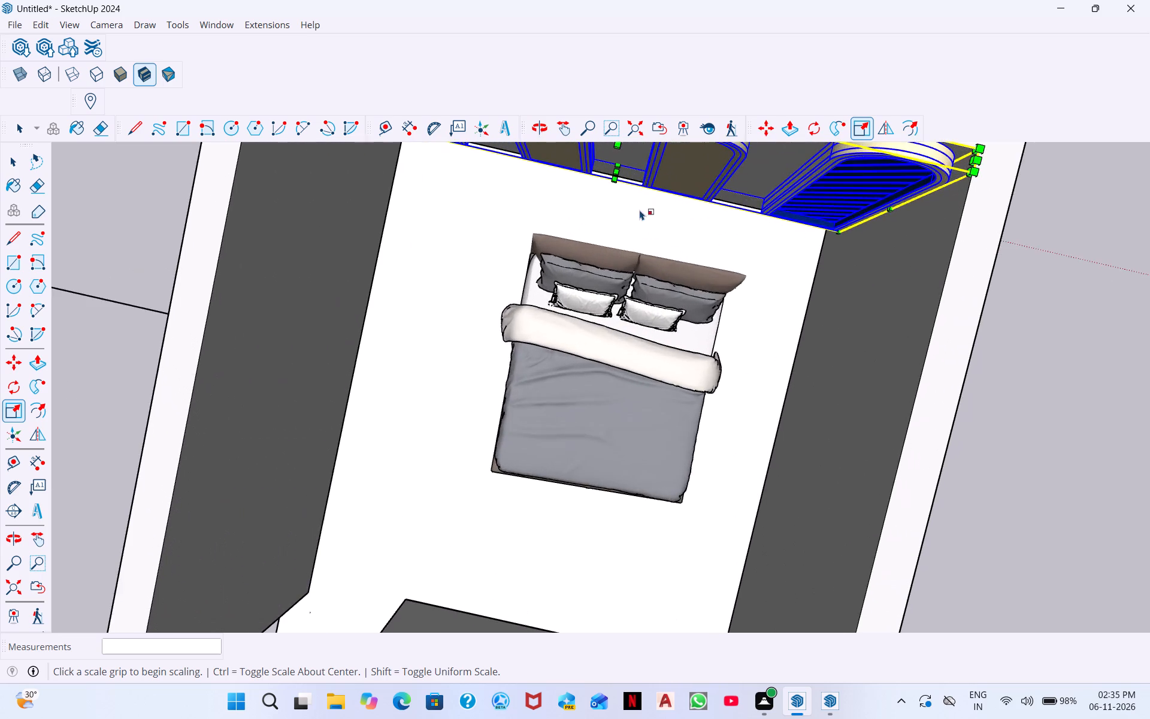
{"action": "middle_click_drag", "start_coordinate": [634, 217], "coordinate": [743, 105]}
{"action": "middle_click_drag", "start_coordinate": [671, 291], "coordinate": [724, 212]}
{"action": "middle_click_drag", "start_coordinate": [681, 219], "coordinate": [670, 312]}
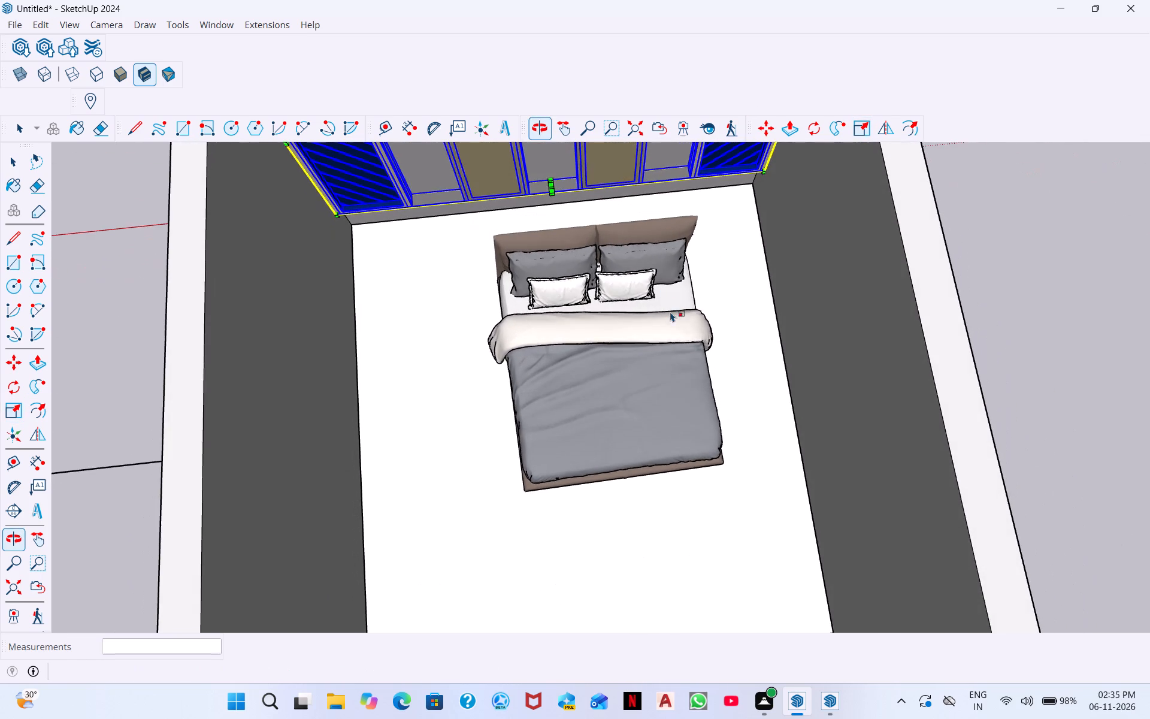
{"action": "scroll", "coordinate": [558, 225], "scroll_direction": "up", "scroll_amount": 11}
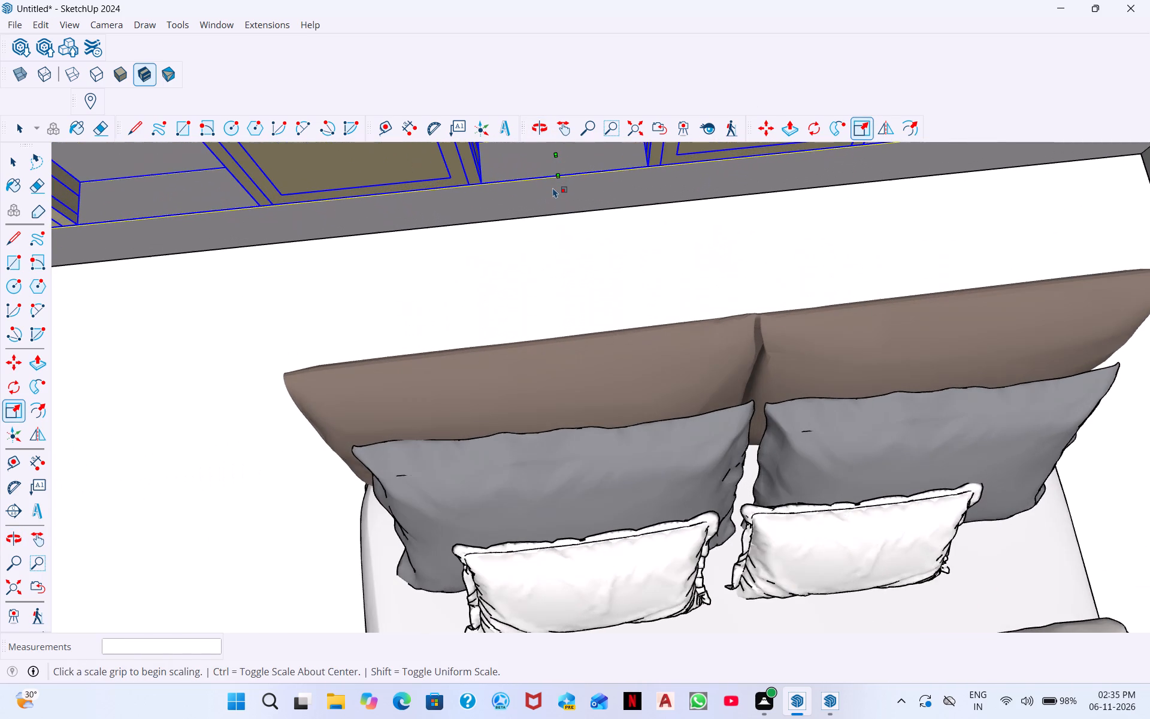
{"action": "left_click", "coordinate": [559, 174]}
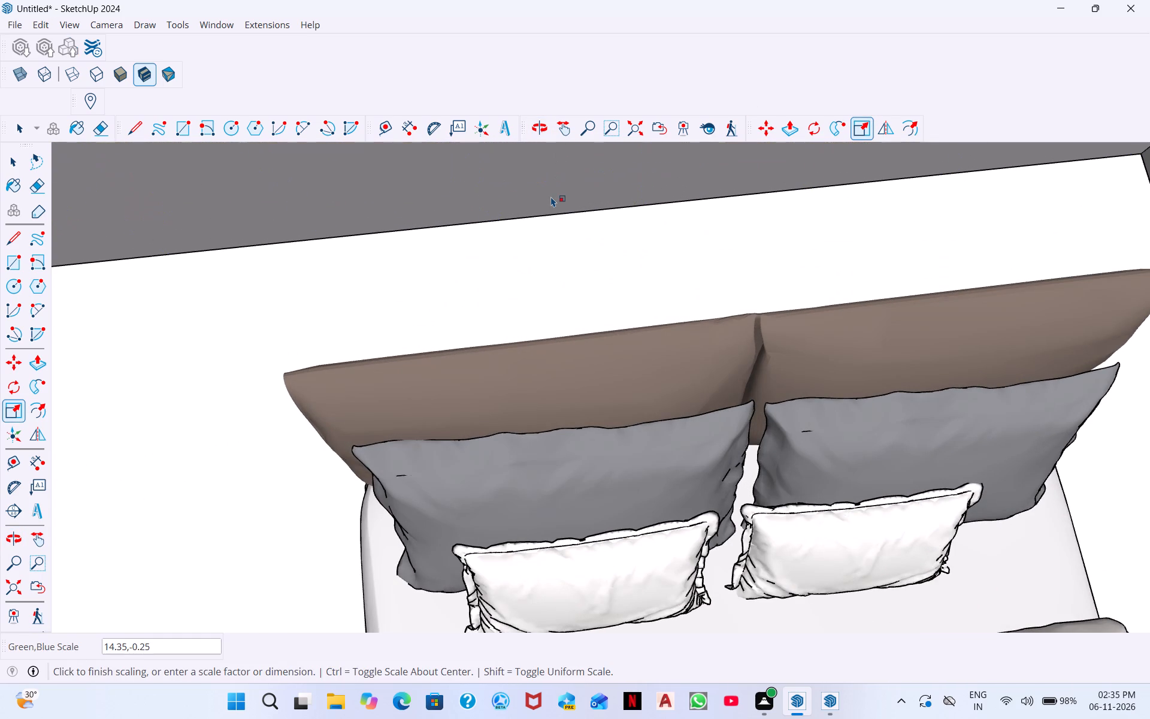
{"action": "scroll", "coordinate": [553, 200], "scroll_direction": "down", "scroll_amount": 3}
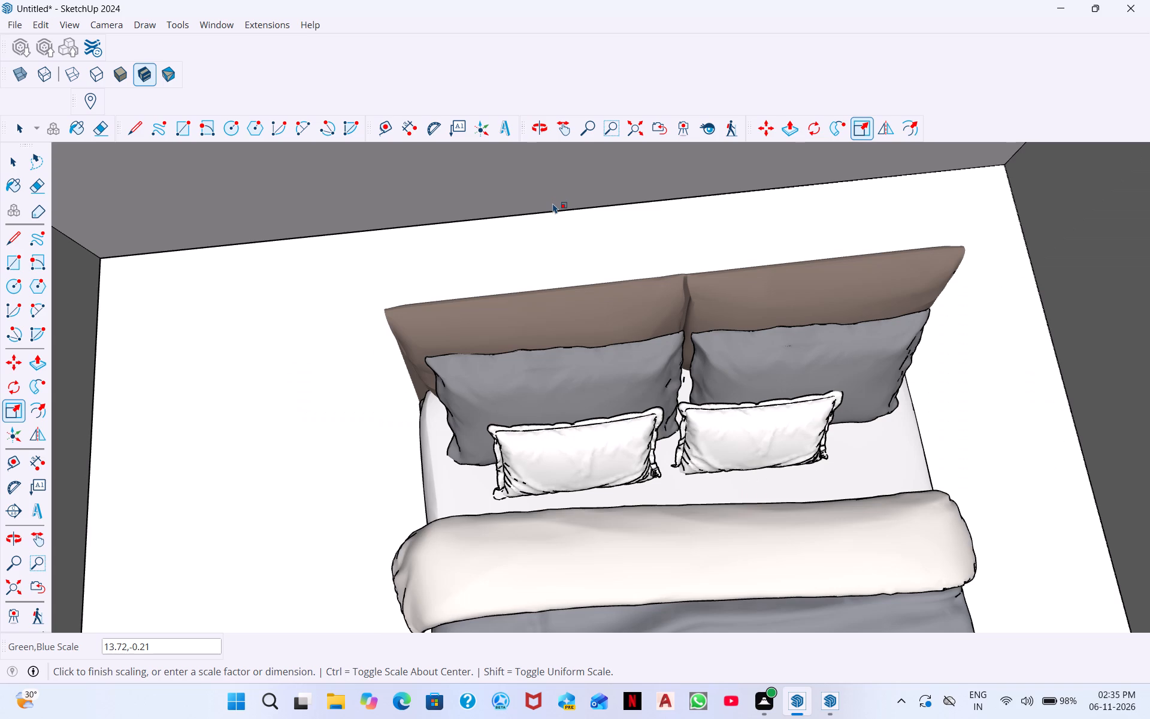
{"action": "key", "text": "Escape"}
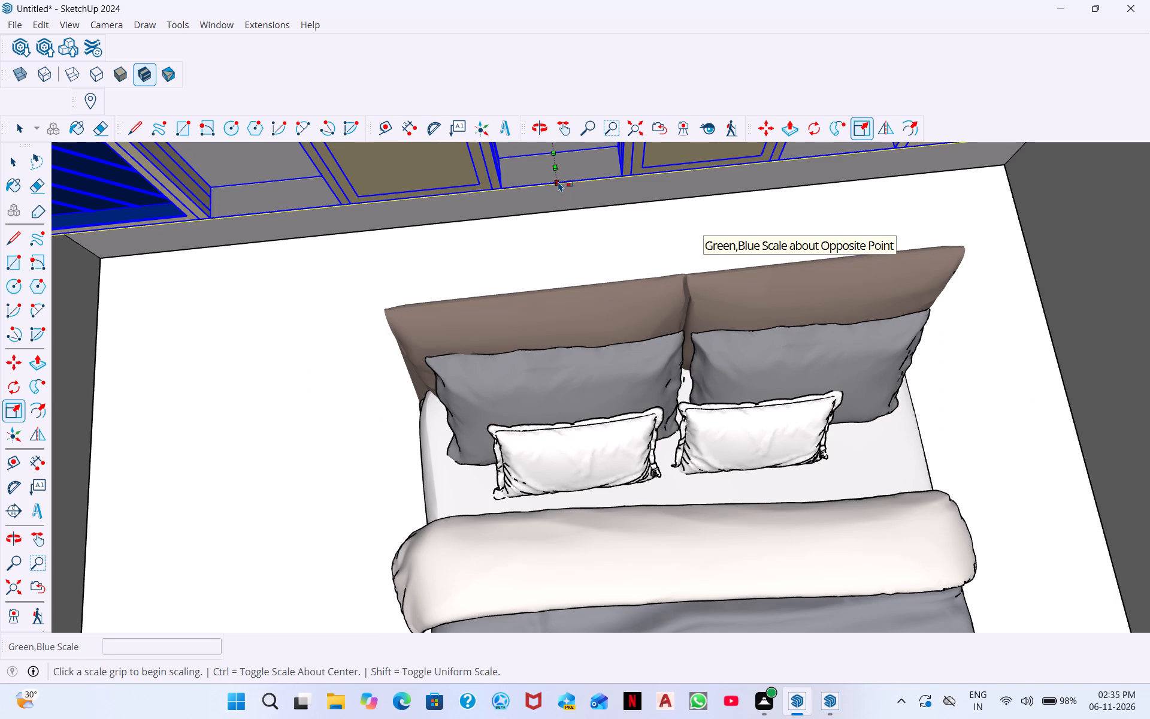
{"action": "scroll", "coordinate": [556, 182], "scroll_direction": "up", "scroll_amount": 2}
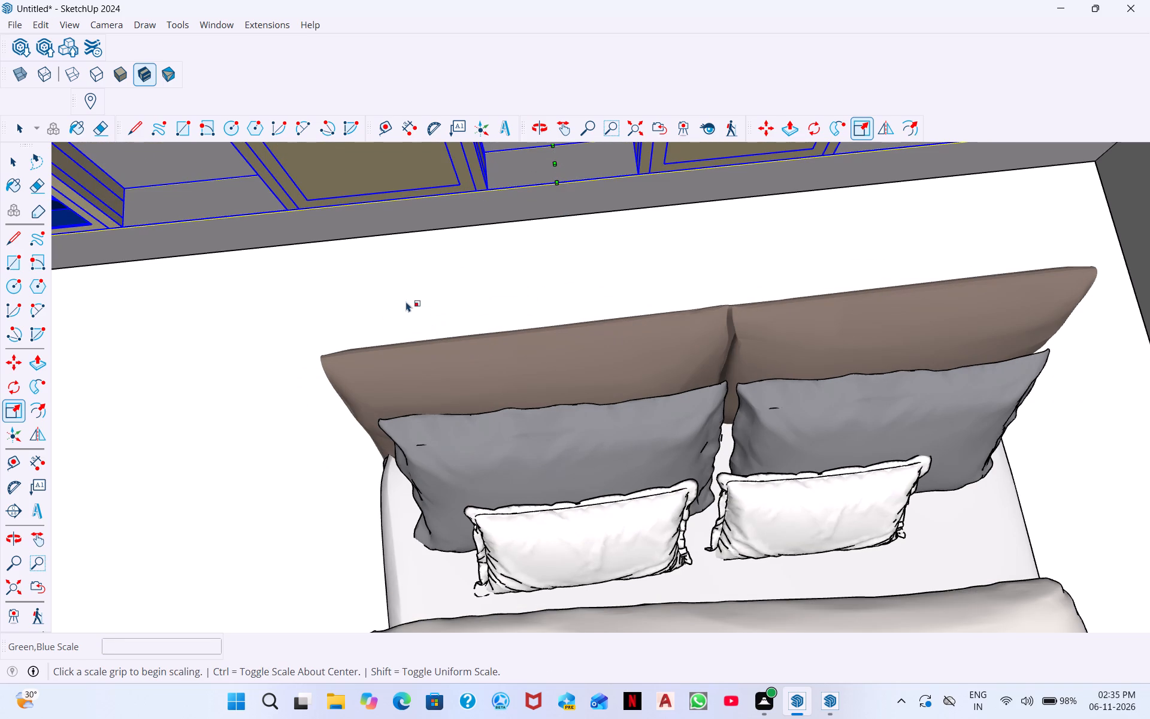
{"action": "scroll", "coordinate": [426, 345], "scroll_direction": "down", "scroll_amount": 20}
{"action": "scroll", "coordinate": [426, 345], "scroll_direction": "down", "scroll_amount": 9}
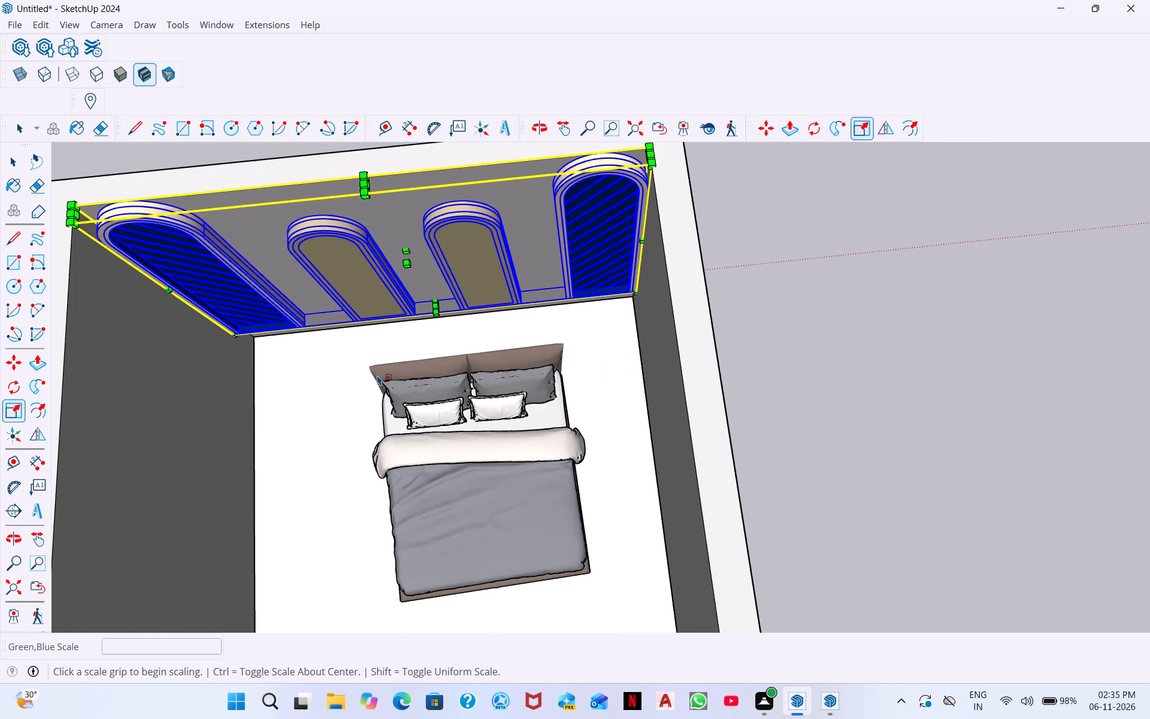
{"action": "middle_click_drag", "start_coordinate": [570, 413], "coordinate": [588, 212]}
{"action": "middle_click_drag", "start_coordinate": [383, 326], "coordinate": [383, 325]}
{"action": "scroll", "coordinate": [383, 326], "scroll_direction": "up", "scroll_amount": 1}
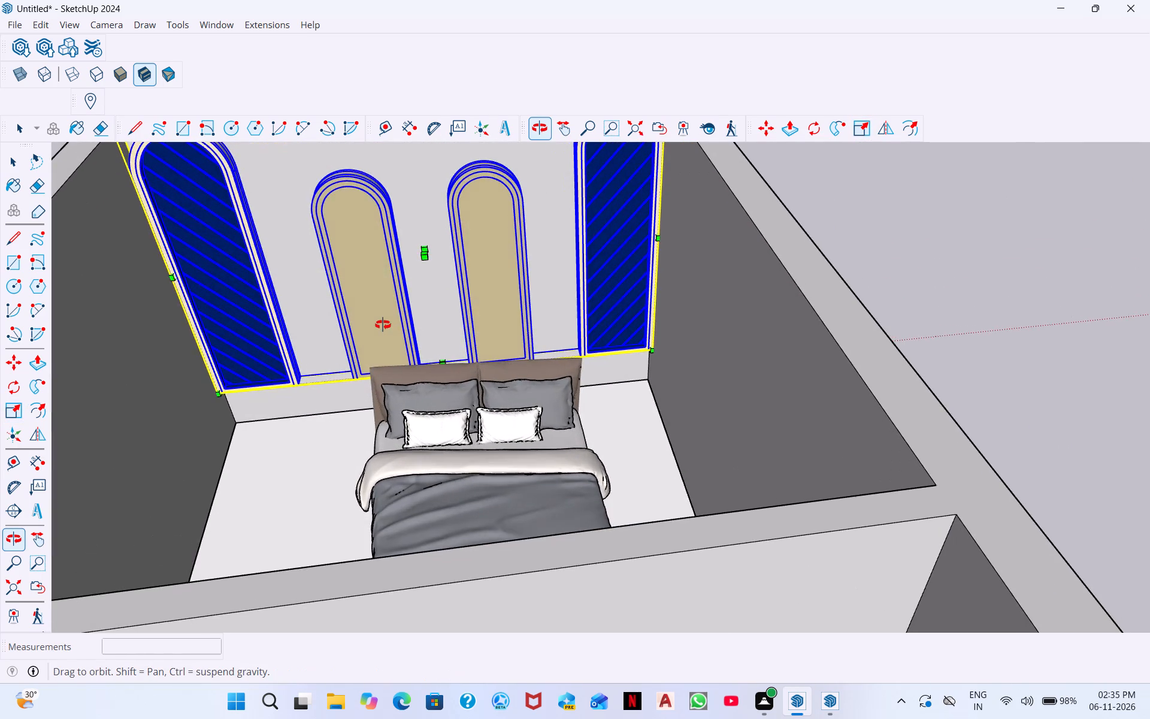
Stretch the arch panel downward along the blue axis by about 1.12 from the middle of its lower edge.
{"action": "middle_click_drag", "start_coordinate": [383, 325], "coordinate": [483, 403]}
{"action": "scroll", "coordinate": [410, 408], "scroll_direction": "up", "scroll_amount": 10}
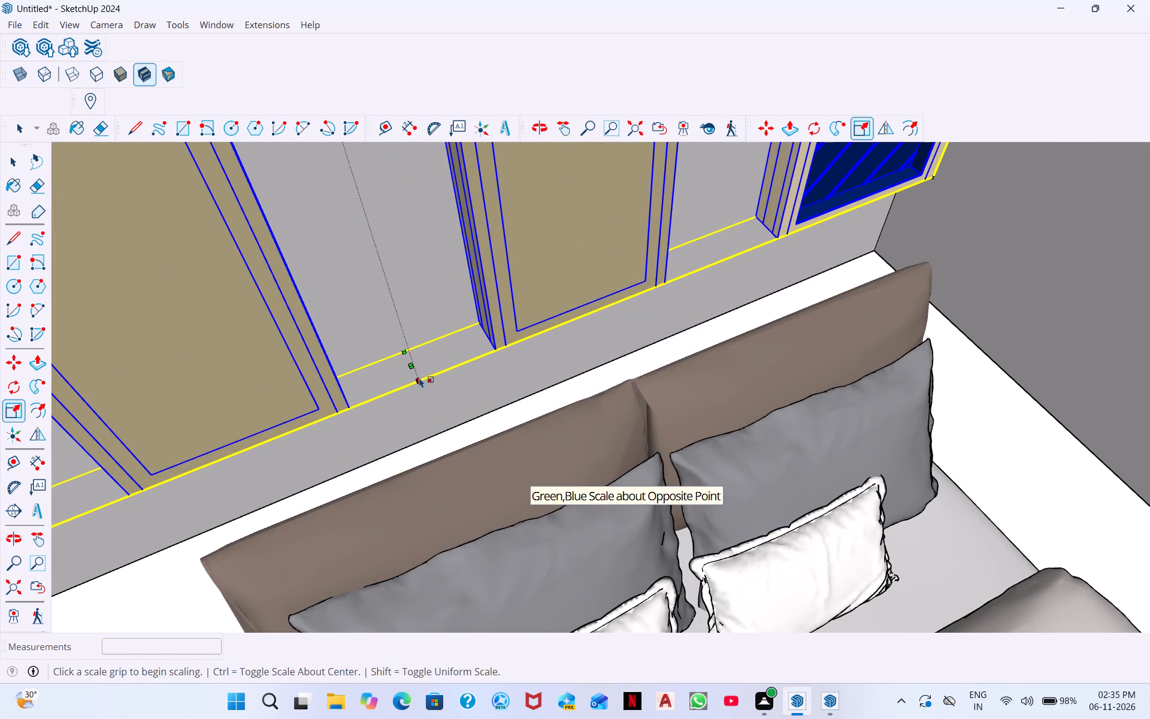
{"action": "left_click", "coordinate": [405, 365]}
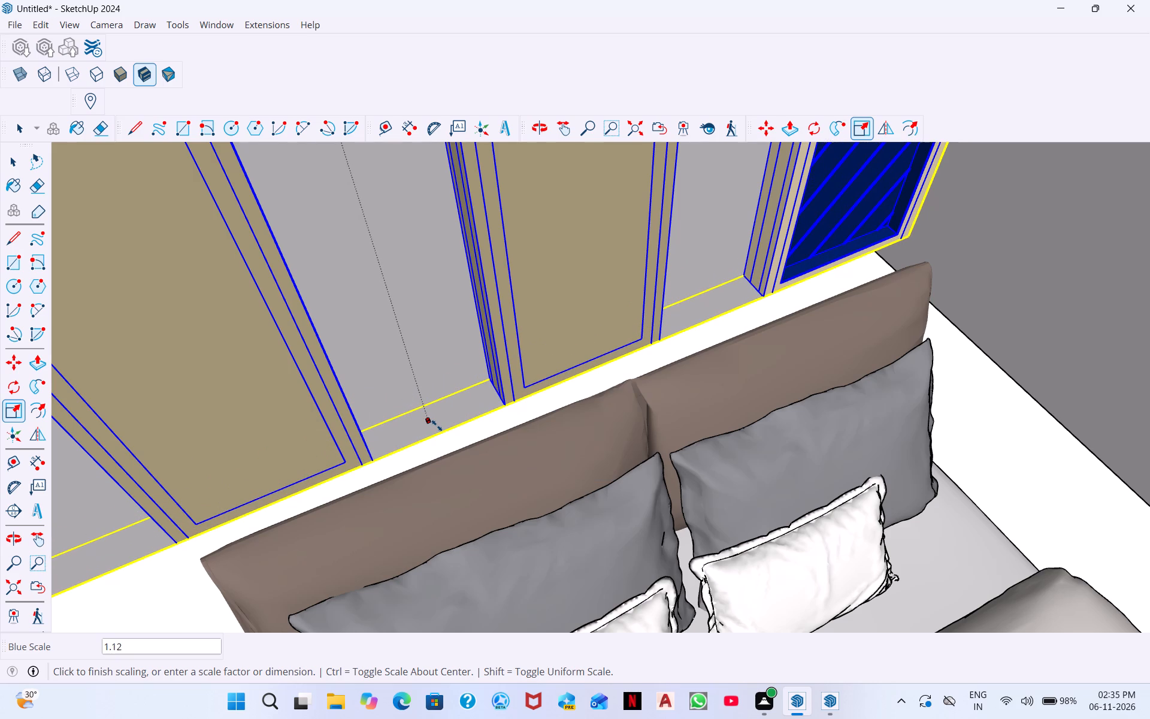
{"action": "left_click", "coordinate": [437, 425]}
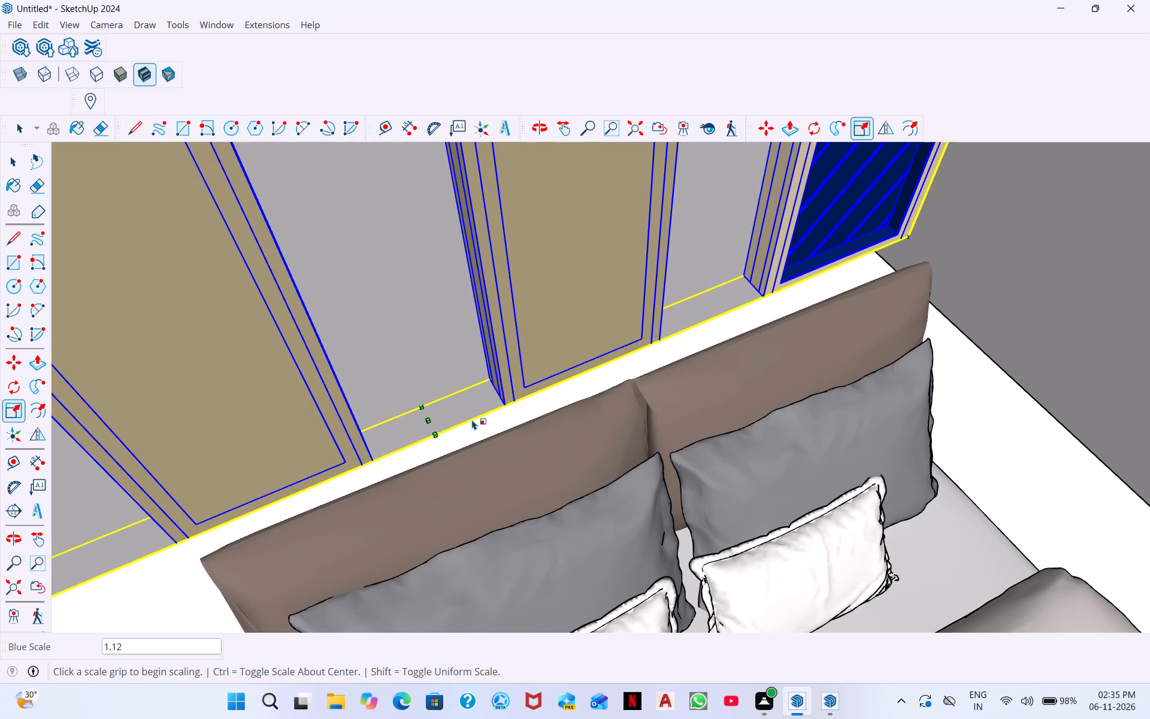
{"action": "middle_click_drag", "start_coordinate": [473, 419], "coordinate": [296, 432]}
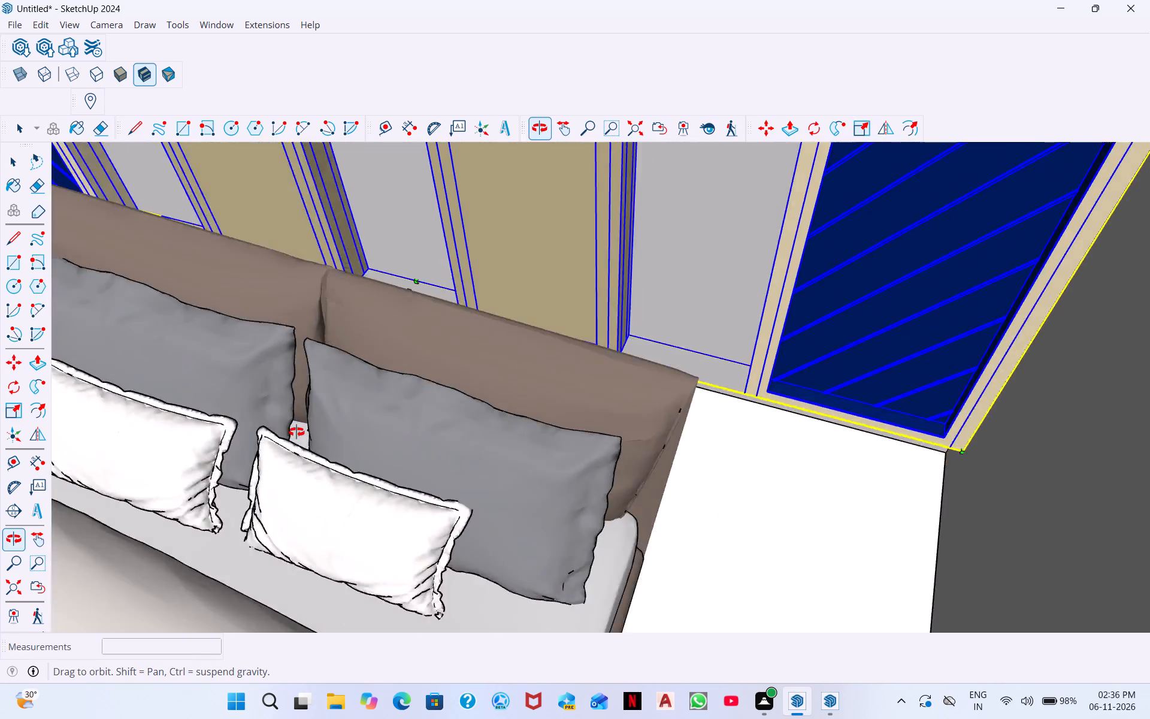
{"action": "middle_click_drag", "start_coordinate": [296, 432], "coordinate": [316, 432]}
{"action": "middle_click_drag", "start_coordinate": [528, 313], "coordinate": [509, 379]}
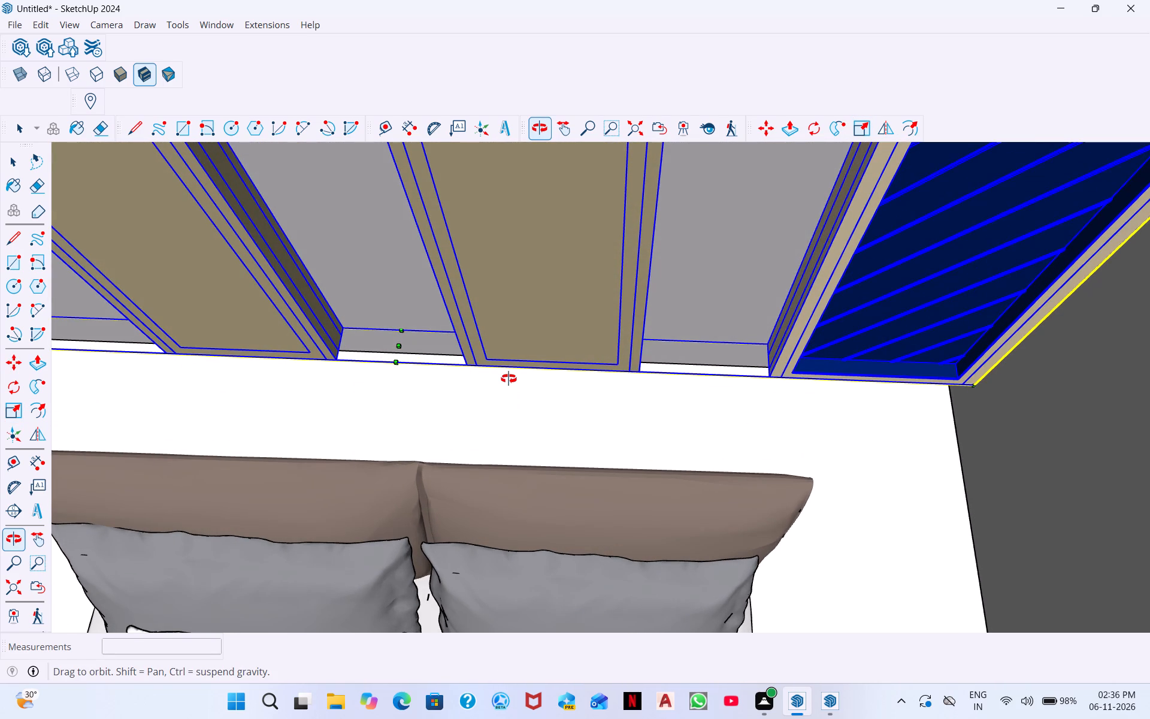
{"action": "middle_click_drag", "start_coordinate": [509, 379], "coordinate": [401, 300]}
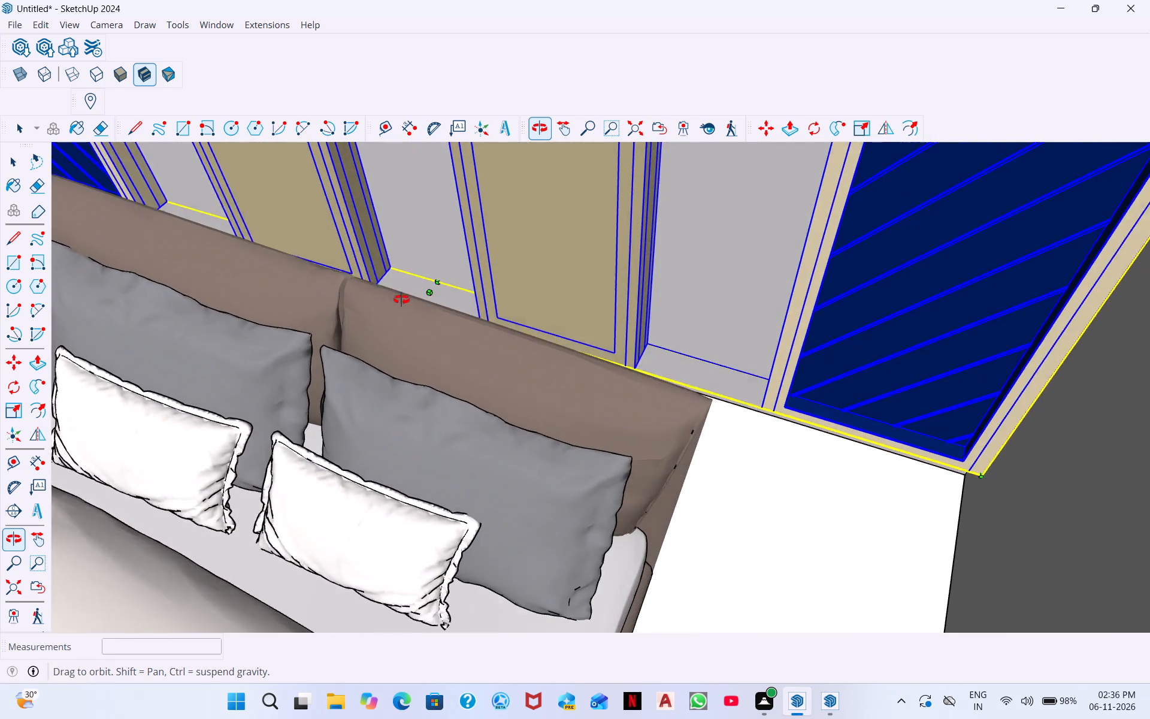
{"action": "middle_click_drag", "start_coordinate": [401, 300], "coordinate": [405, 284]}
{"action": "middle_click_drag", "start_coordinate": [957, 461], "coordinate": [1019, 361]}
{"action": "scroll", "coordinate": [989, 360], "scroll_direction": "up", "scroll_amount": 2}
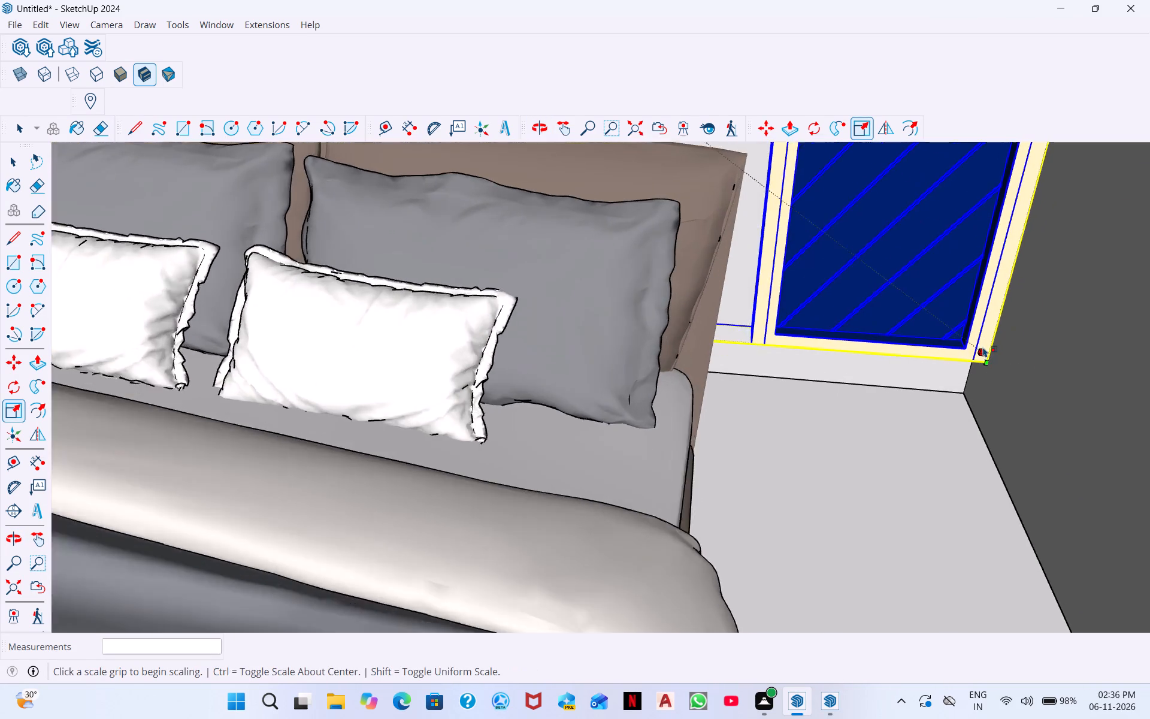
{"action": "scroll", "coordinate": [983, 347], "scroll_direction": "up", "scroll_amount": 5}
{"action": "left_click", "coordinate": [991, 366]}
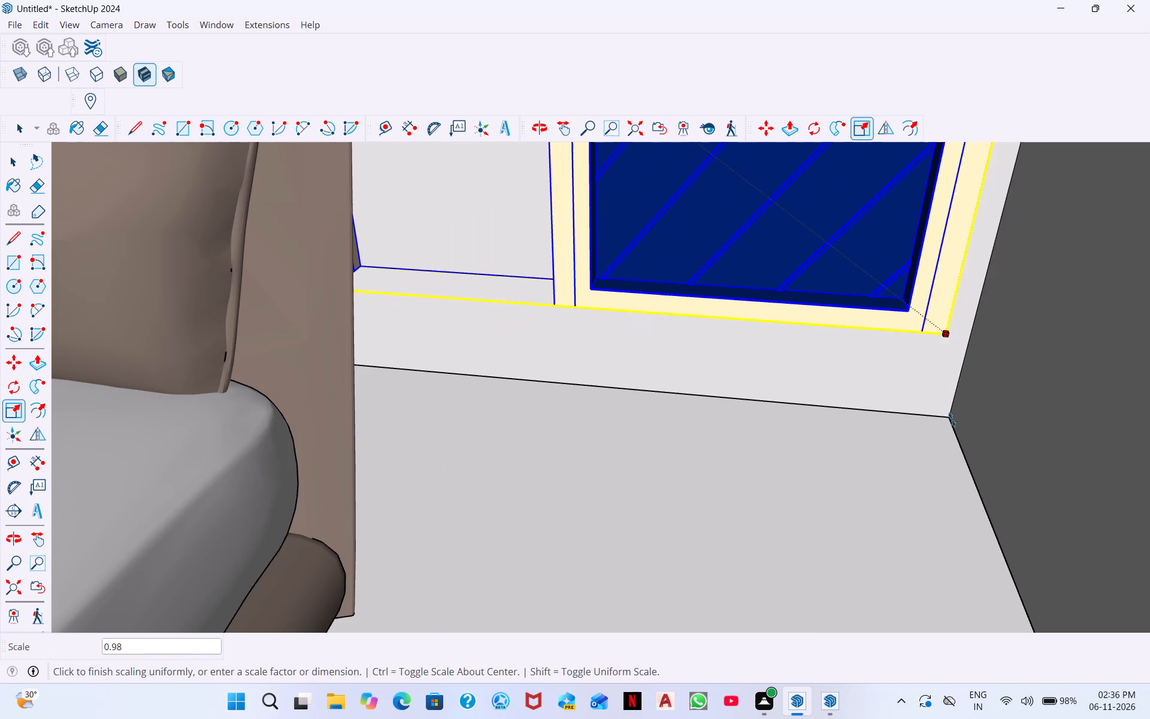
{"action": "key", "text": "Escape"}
Stretch the arch panel from the middle of its right-hand lower side edge down to the floor, about 1.00 along red and 1.07 along blue.
{"action": "scroll", "coordinate": [975, 388], "scroll_direction": "up", "scroll_amount": 1}
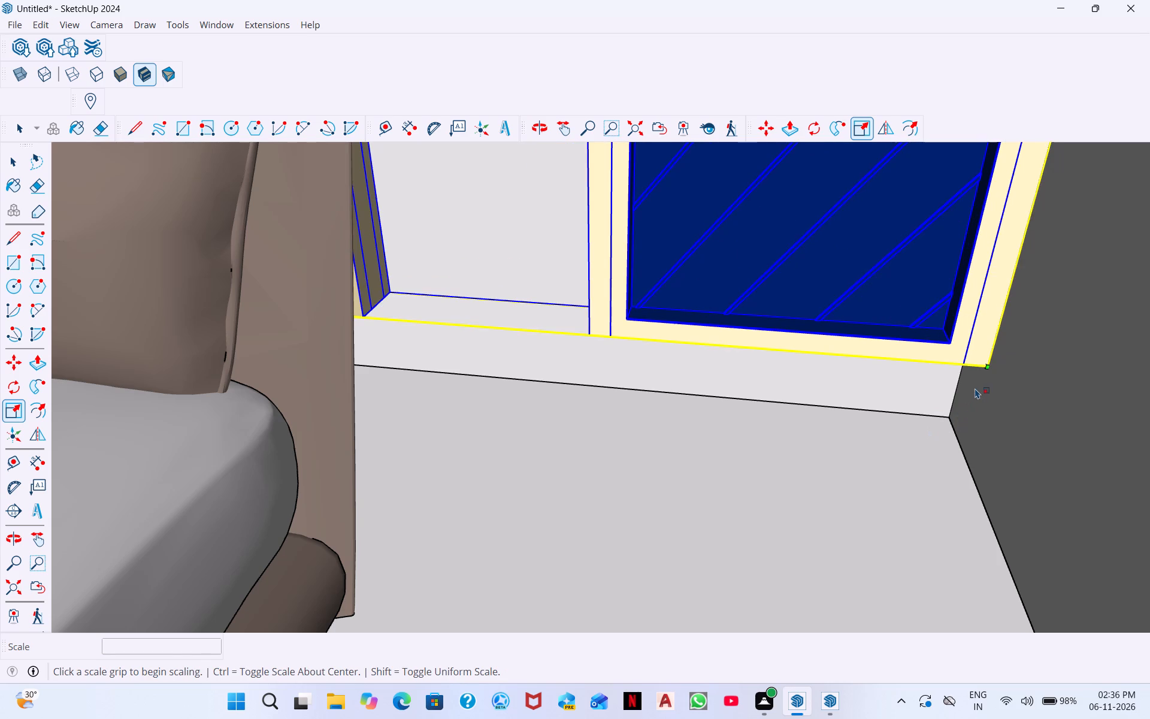
{"action": "middle_click_drag", "start_coordinate": [973, 385], "coordinate": [973, 282]}
{"action": "scroll", "coordinate": [901, 357], "scroll_direction": "up", "scroll_amount": 1}
{"action": "middle_click_drag", "start_coordinate": [901, 357], "coordinate": [927, 286]}
{"action": "middle_click", "coordinate": [921, 303]}
{"action": "middle_click_drag", "start_coordinate": [860, 283], "coordinate": [852, 436]}
{"action": "scroll", "coordinate": [849, 434], "scroll_direction": "down", "scroll_amount": 15}
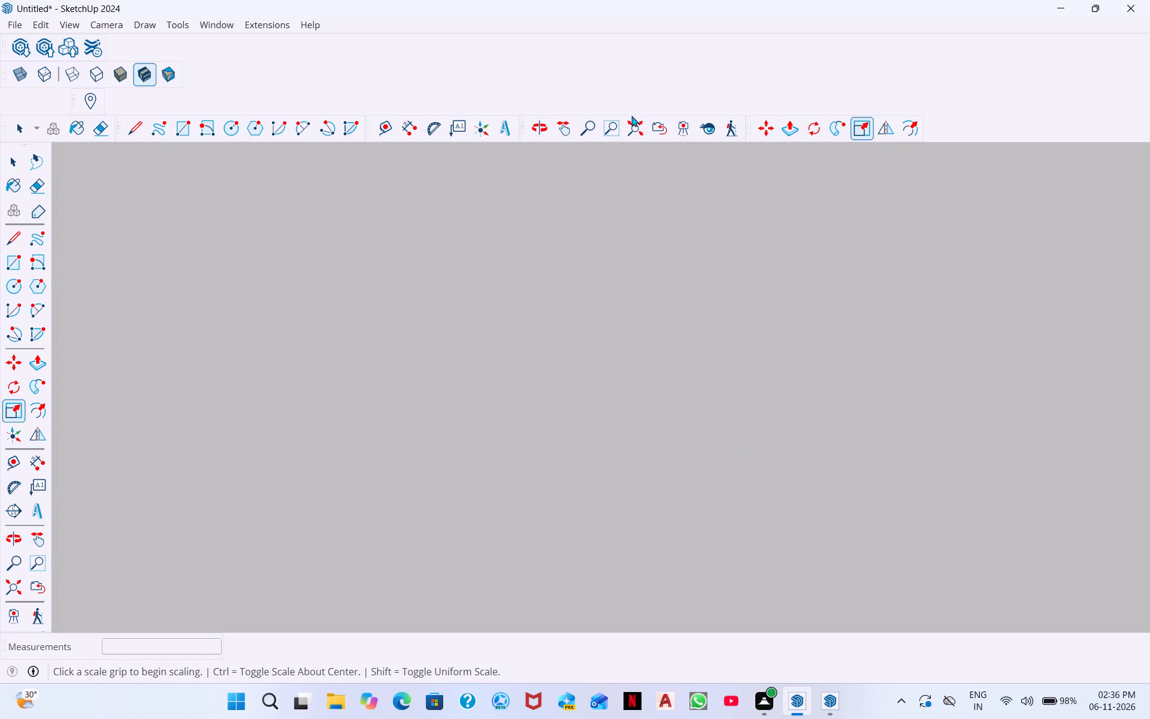
{"action": "left_click", "coordinate": [638, 127]}
{"action": "middle_click_drag", "start_coordinate": [722, 262], "coordinate": [724, 300]}
{"action": "scroll", "coordinate": [724, 303], "scroll_direction": "down", "scroll_amount": 2}
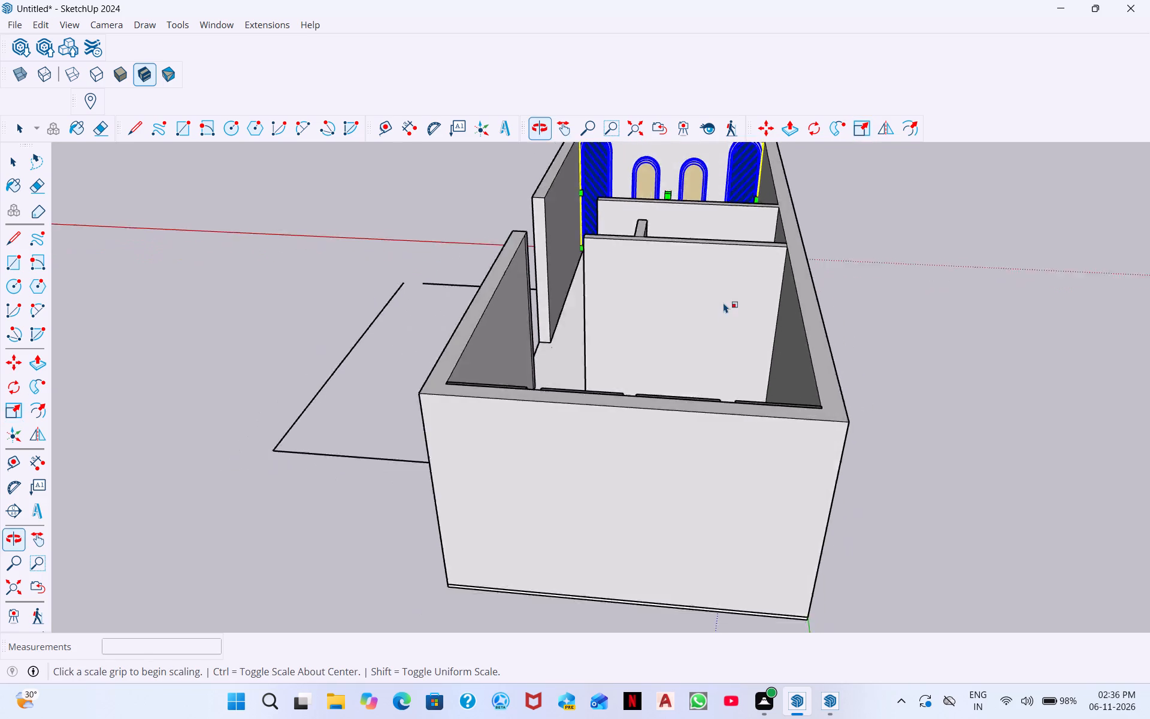
{"action": "scroll", "coordinate": [724, 303], "scroll_direction": "down", "scroll_amount": 7}
{"action": "middle_click_drag", "start_coordinate": [743, 213], "coordinate": [688, 274]}
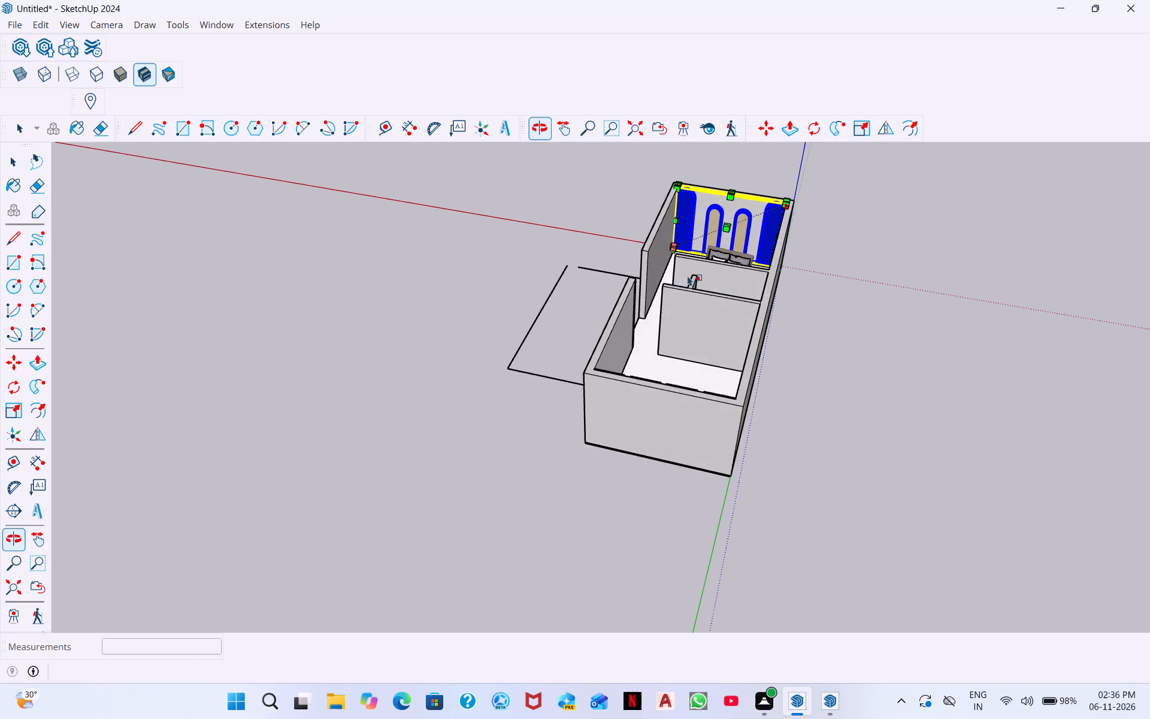
{"action": "scroll", "coordinate": [749, 250], "scroll_direction": "up", "scroll_amount": 17}
{"action": "scroll", "coordinate": [837, 286], "scroll_direction": "up", "scroll_amount": 1}
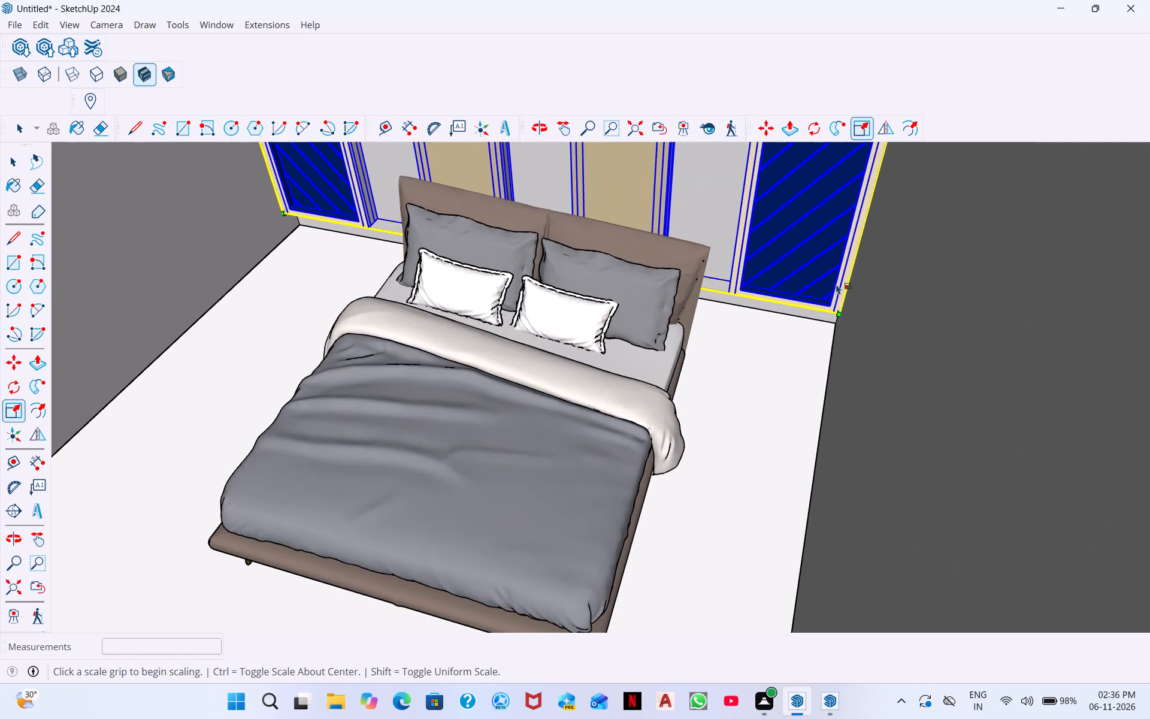
{"action": "middle_click_drag", "start_coordinate": [803, 342], "coordinate": [798, 382]}
{"action": "scroll", "coordinate": [795, 333], "scroll_direction": "up", "scroll_amount": 6}
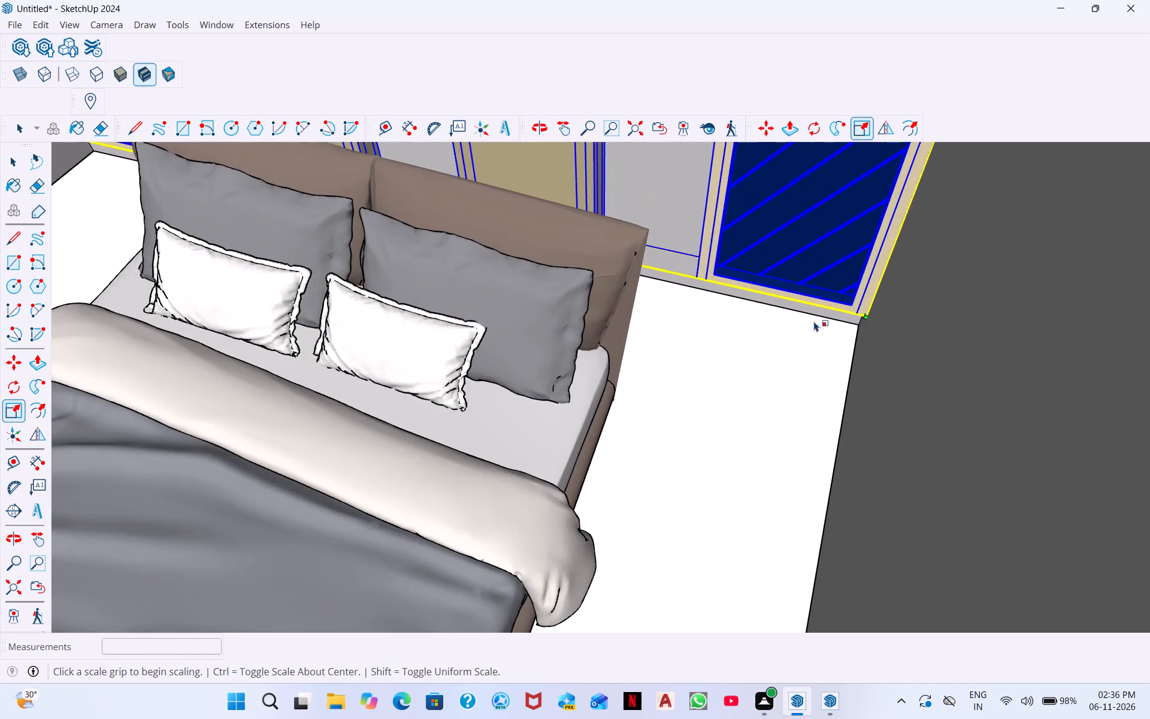
{"action": "scroll", "coordinate": [814, 321], "scroll_direction": "up", "scroll_amount": 8}
{"action": "middle_click_drag", "start_coordinate": [849, 352], "coordinate": [904, 162]}
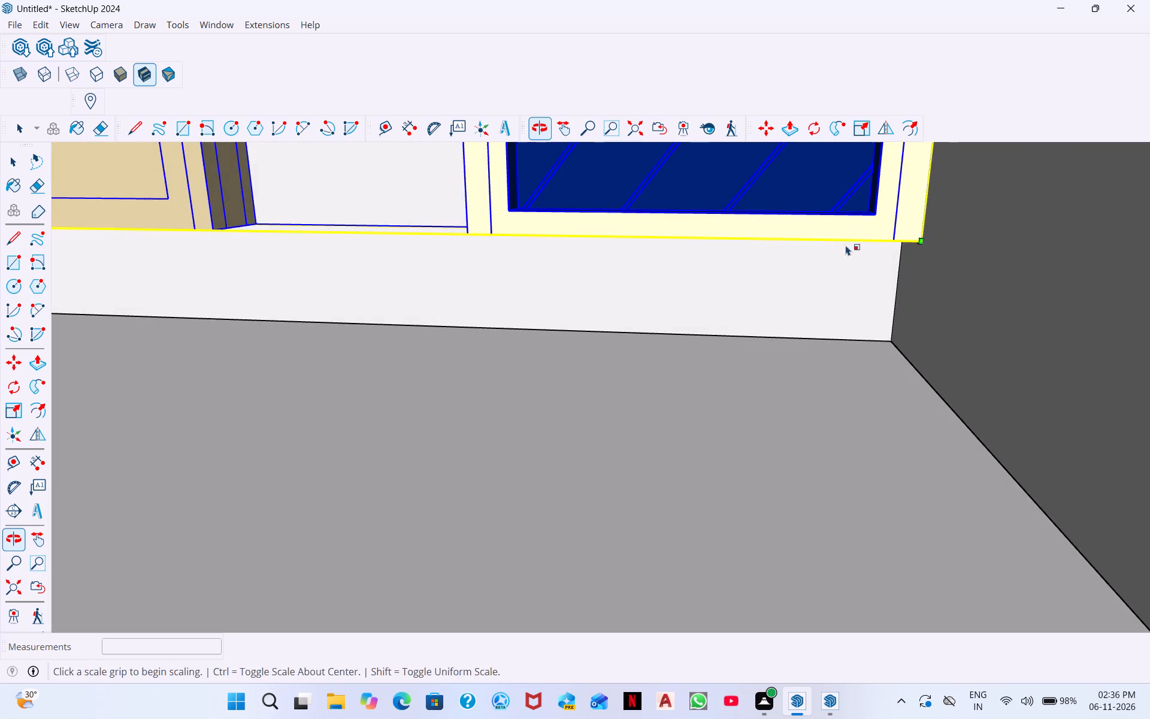
{"action": "middle_click_drag", "start_coordinate": [862, 237], "coordinate": [892, 172]}
{"action": "middle_click_drag", "start_coordinate": [875, 234], "coordinate": [885, 198]}
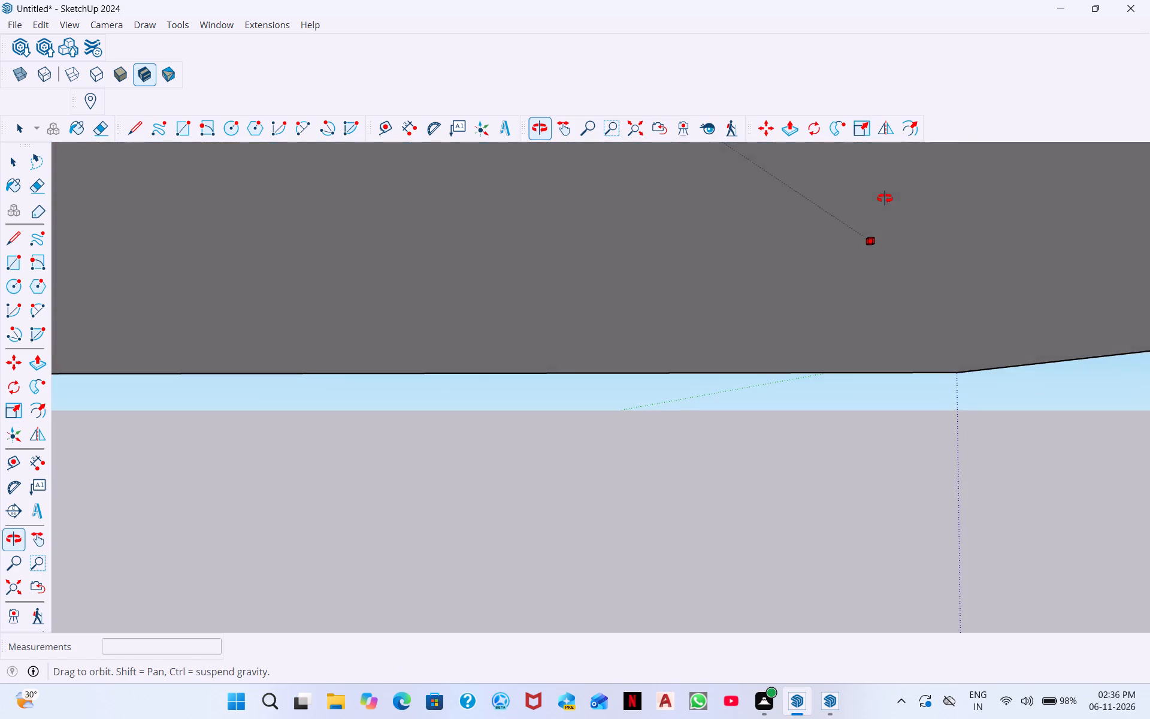
{"action": "middle_click_drag", "start_coordinate": [885, 198], "coordinate": [870, 255]}
{"action": "scroll", "coordinate": [884, 247], "scroll_direction": "up", "scroll_amount": 2}
{"action": "middle_click_drag", "start_coordinate": [889, 237], "coordinate": [897, 225]}
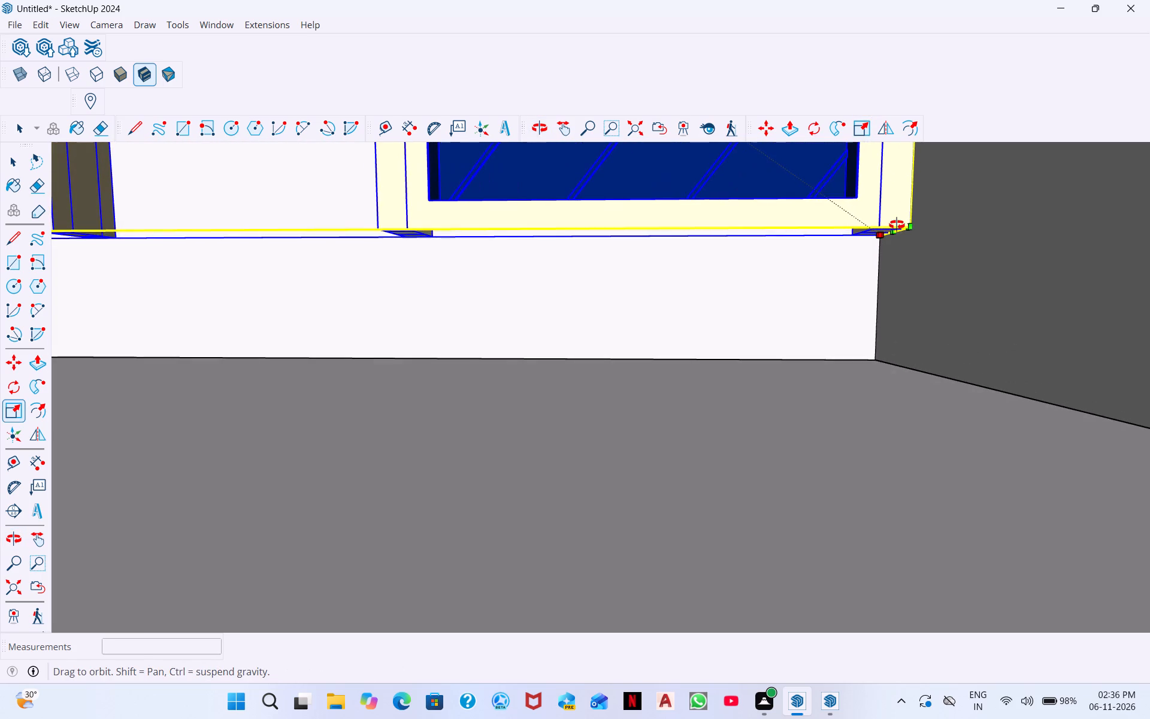
{"action": "middle_click_drag", "start_coordinate": [897, 225], "coordinate": [897, 223]}
{"action": "scroll", "coordinate": [891, 236], "scroll_direction": "up", "scroll_amount": 1}
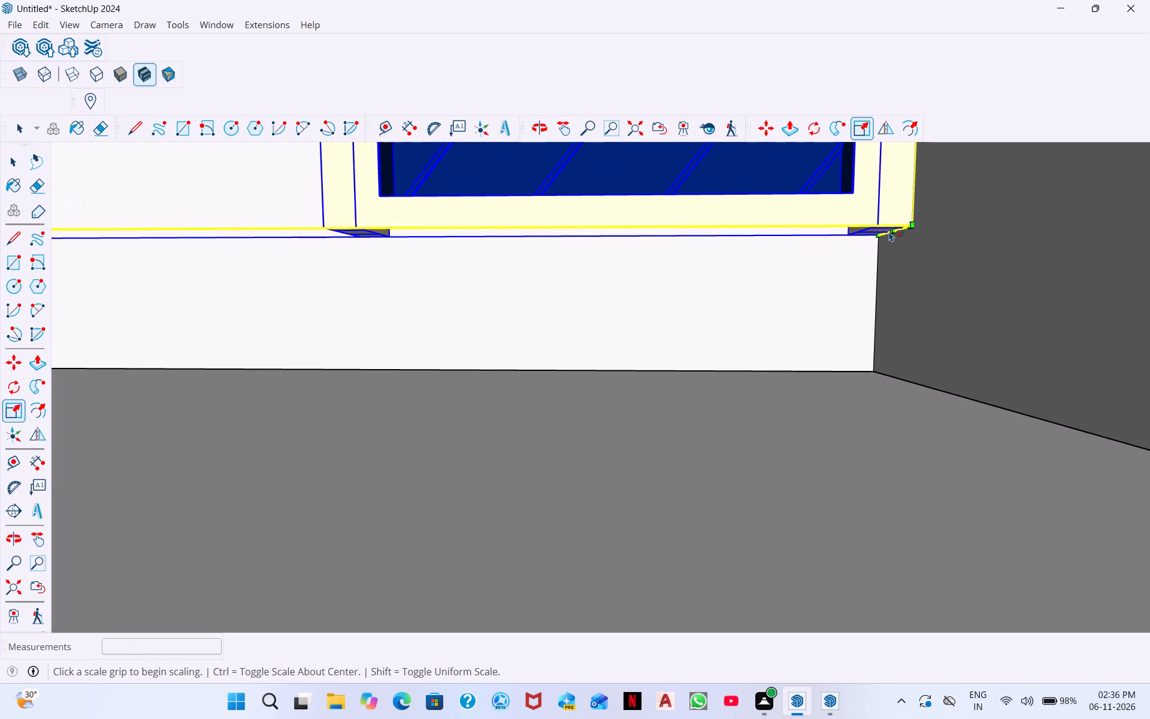
{"action": "left_click", "coordinate": [889, 231]}
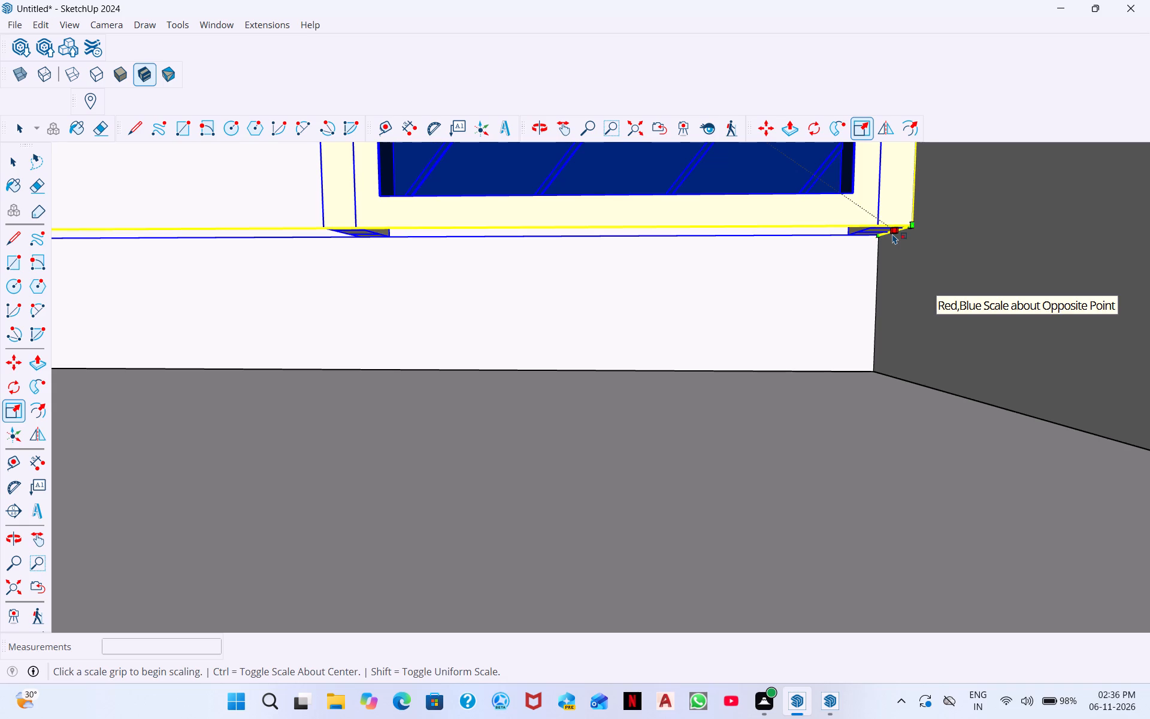
{"action": "left_click", "coordinate": [892, 234]}
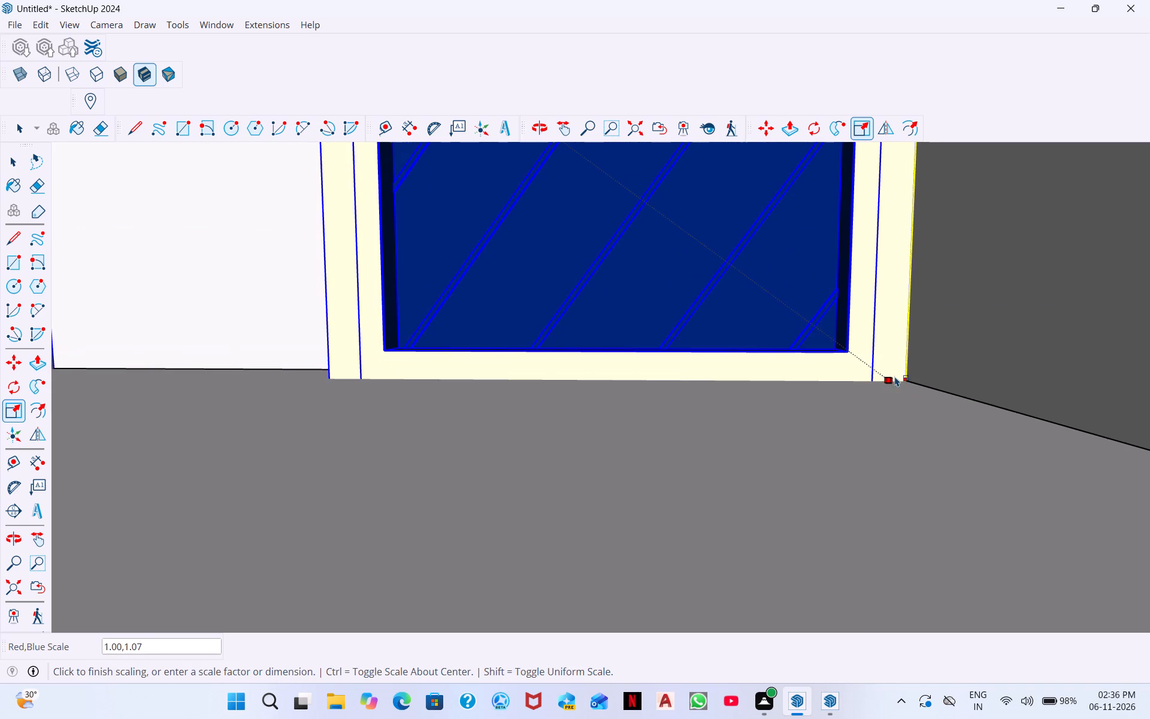
{"action": "left_click", "coordinate": [901, 374]}
Examine how the stretched arch panel meets the floor, side walls and wall top around the bed.
{"action": "scroll", "coordinate": [822, 388], "scroll_direction": "down", "scroll_amount": 19}
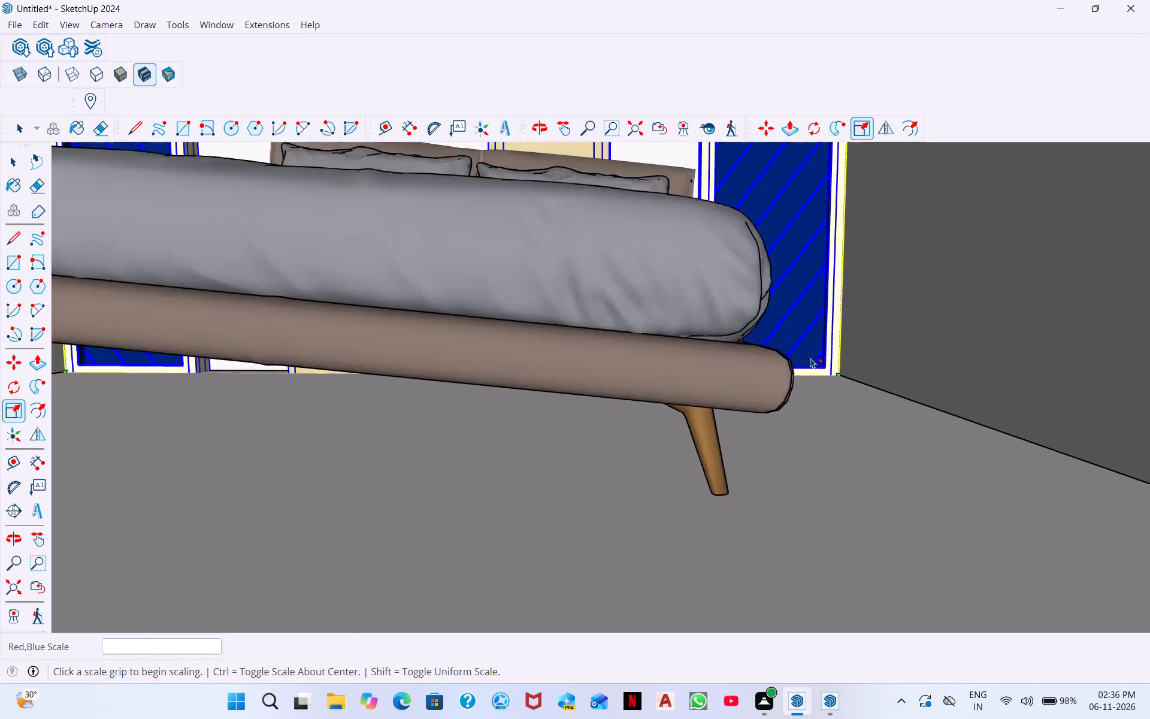
{"action": "middle_click_drag", "start_coordinate": [795, 321], "coordinate": [763, 447]}
{"action": "scroll", "coordinate": [716, 469], "scroll_direction": "down", "scroll_amount": 4}
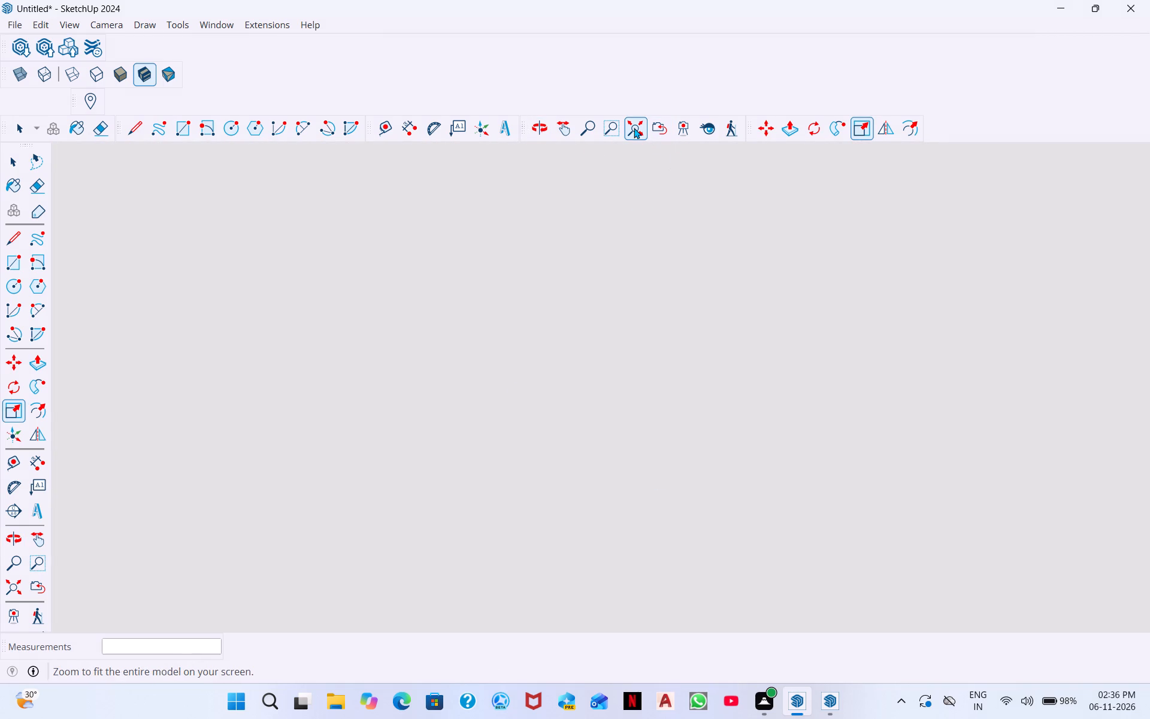
{"action": "left_click", "coordinate": [634, 128]}
{"action": "middle_click_drag", "start_coordinate": [667, 263], "coordinate": [414, 474]}
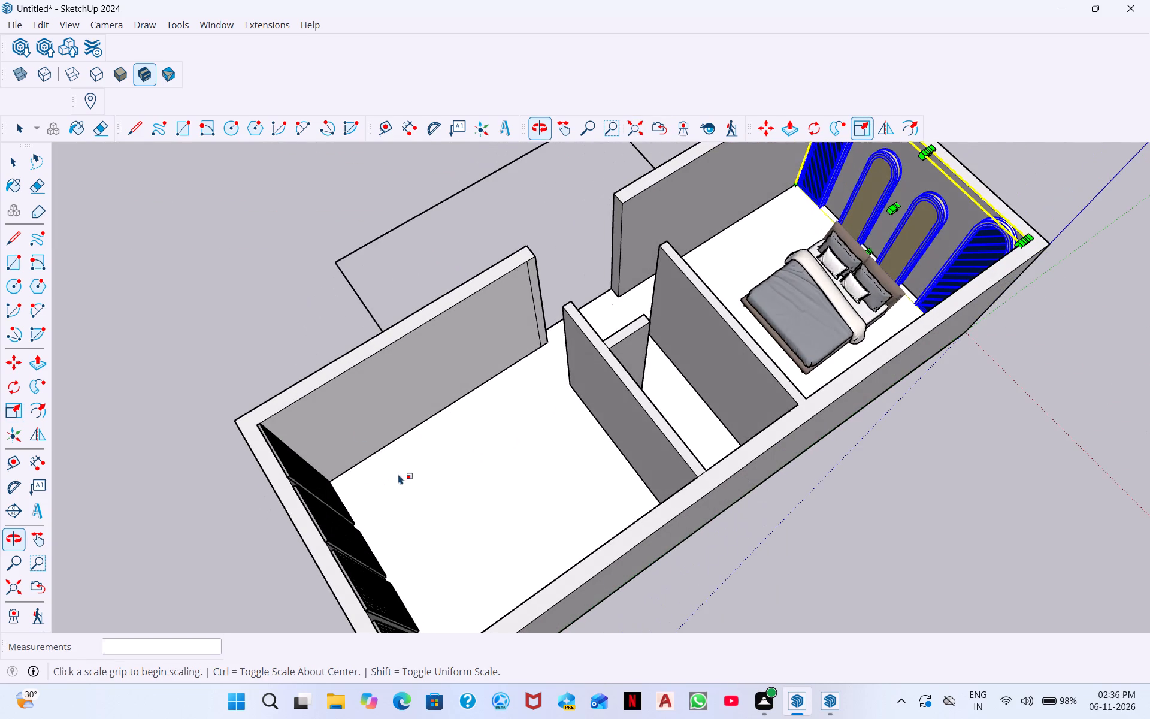
{"action": "scroll", "coordinate": [815, 234], "scroll_direction": "up", "scroll_amount": 2}
{"action": "scroll", "coordinate": [759, 247], "scroll_direction": "up", "scroll_amount": 7}
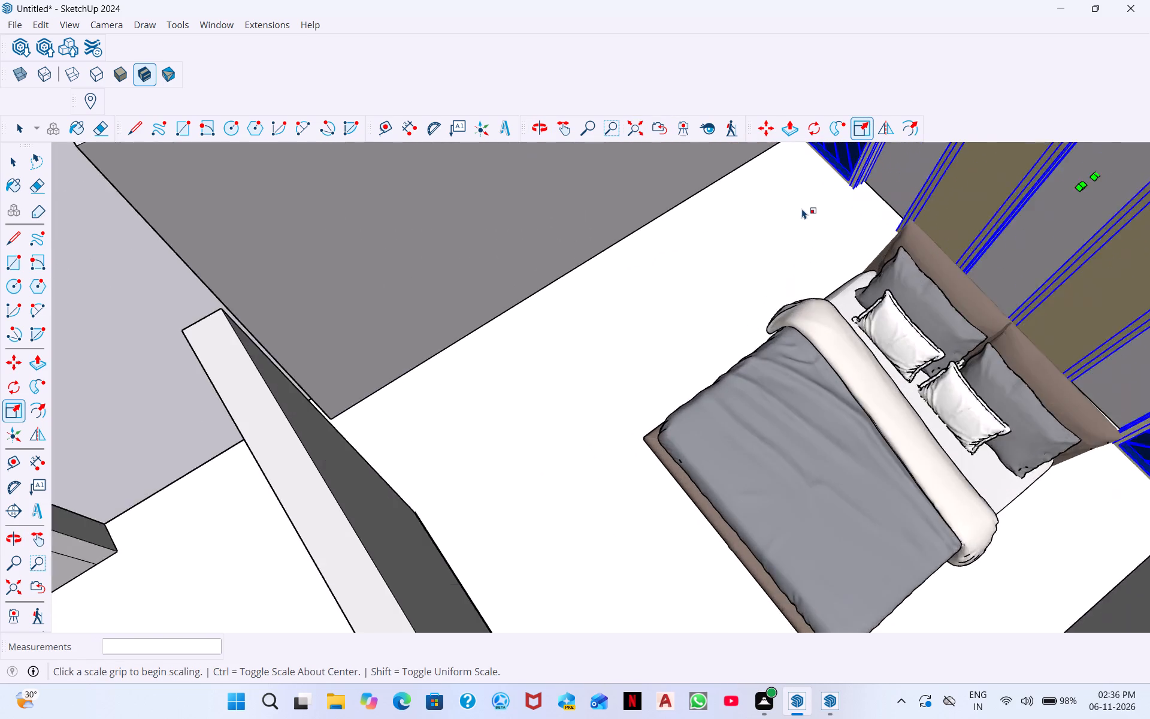
{"action": "scroll", "coordinate": [802, 209], "scroll_direction": "up", "scroll_amount": 18}
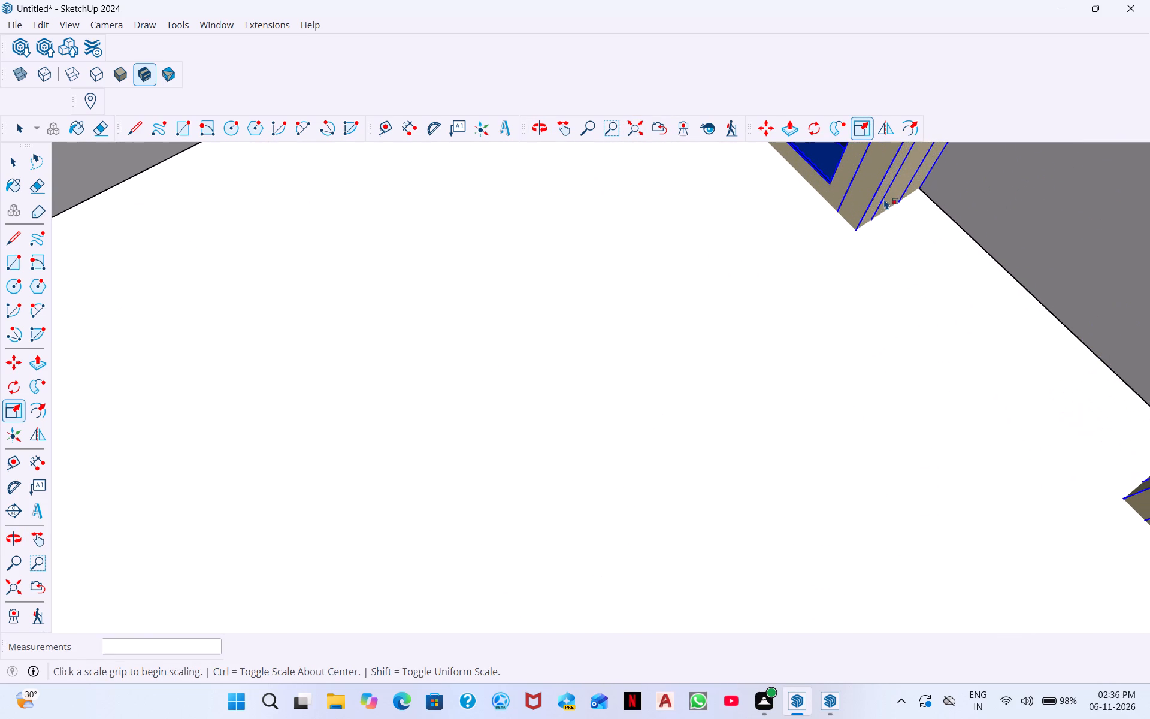
{"action": "scroll", "coordinate": [750, 332], "scroll_direction": "down", "scroll_amount": 19}
{"action": "middle_click_drag", "start_coordinate": [626, 464], "coordinate": [679, 409]}
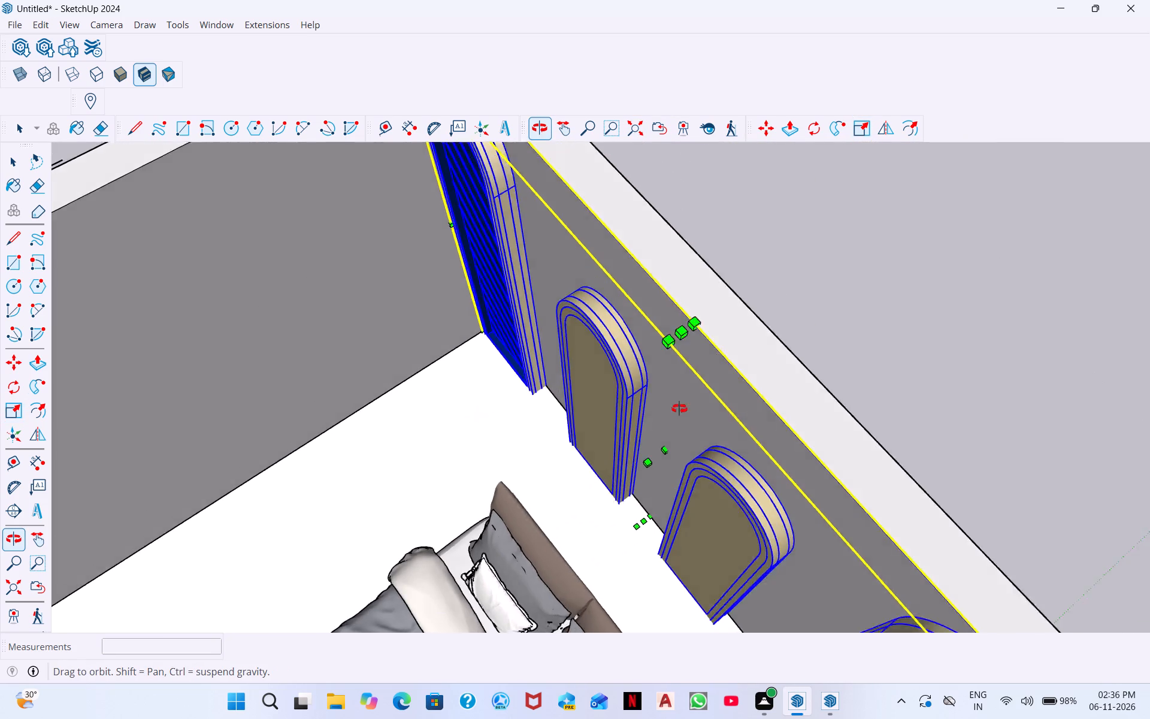
{"action": "middle_click_drag", "start_coordinate": [679, 409], "coordinate": [723, 359]}
{"action": "scroll", "coordinate": [477, 306], "scroll_direction": "down", "scroll_amount": 7}
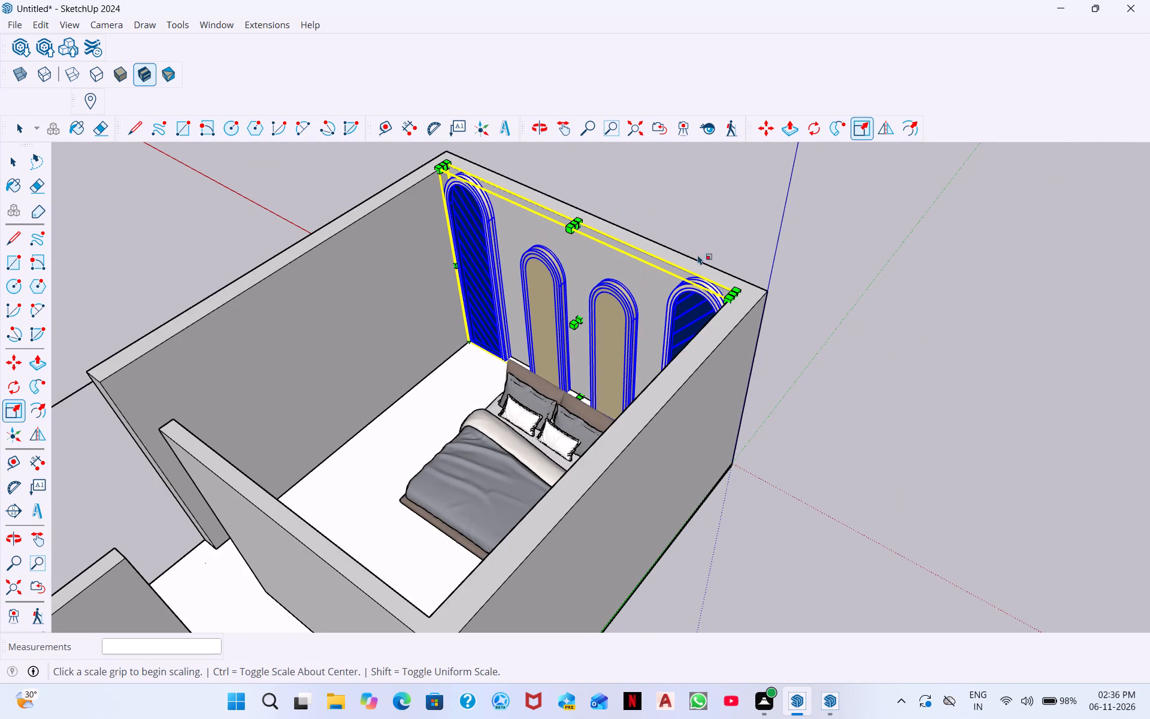
Move the arch panel upward about 6" by its right-hand upper corner.
{"action": "key", "text": "m"}
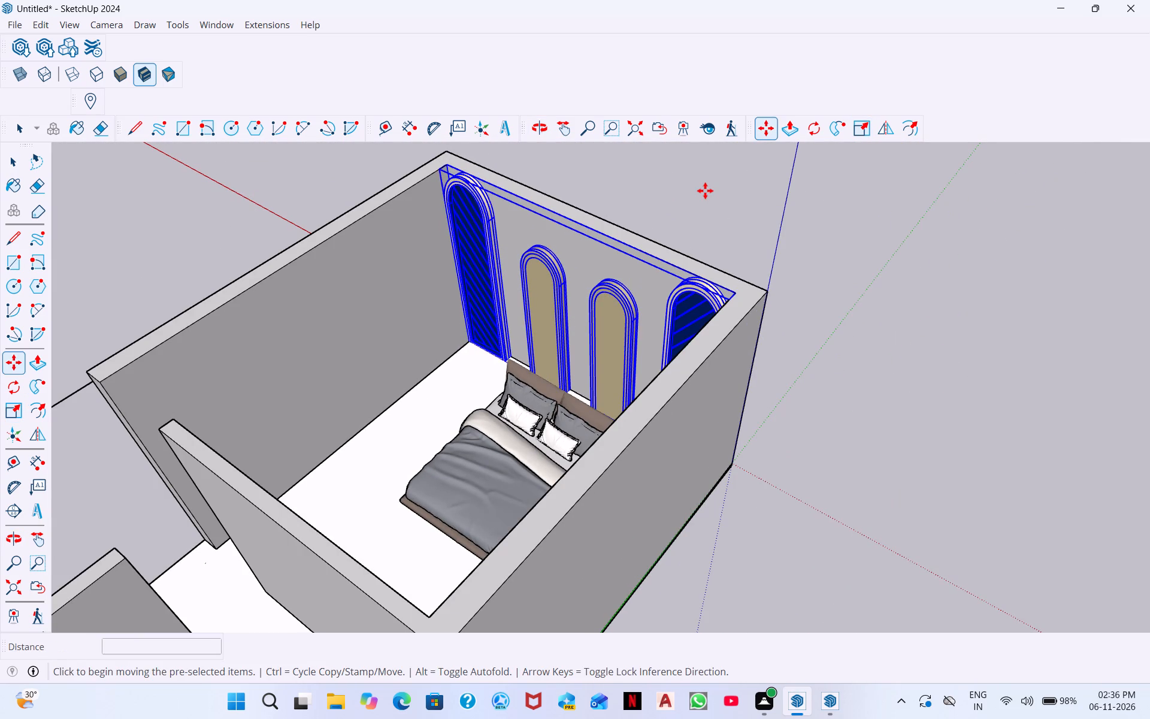
{"action": "scroll", "coordinate": [732, 292], "scroll_direction": "up", "scroll_amount": 8}
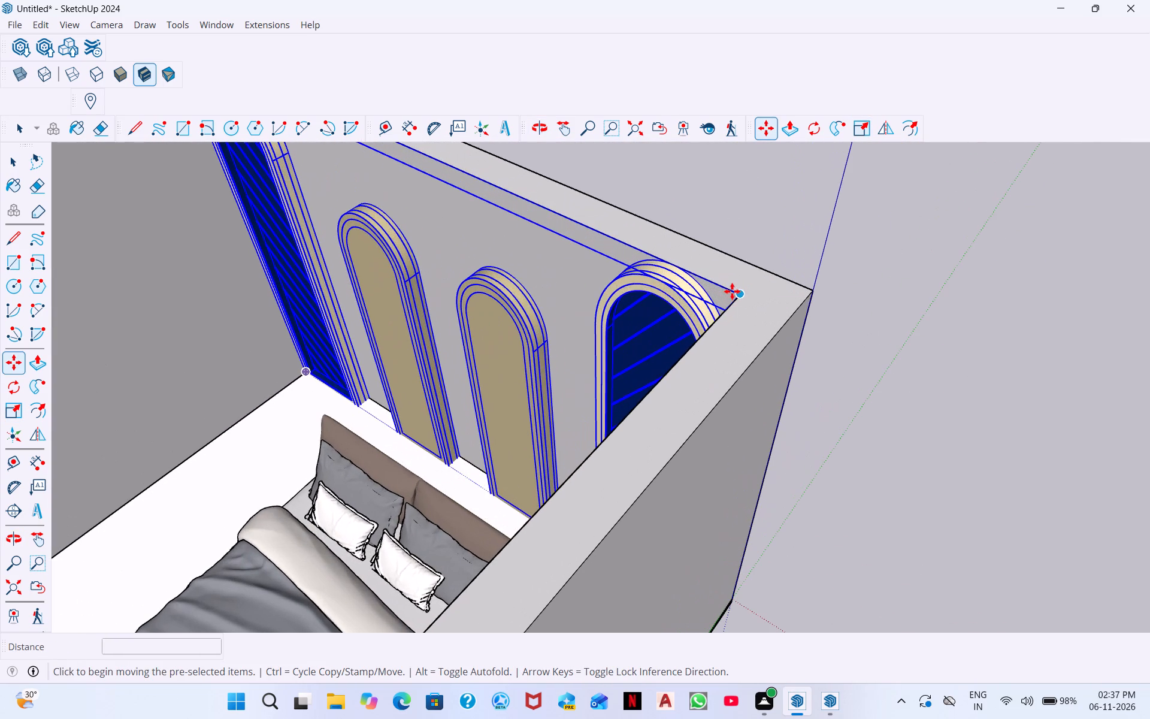
{"action": "left_click", "coordinate": [739, 295]}
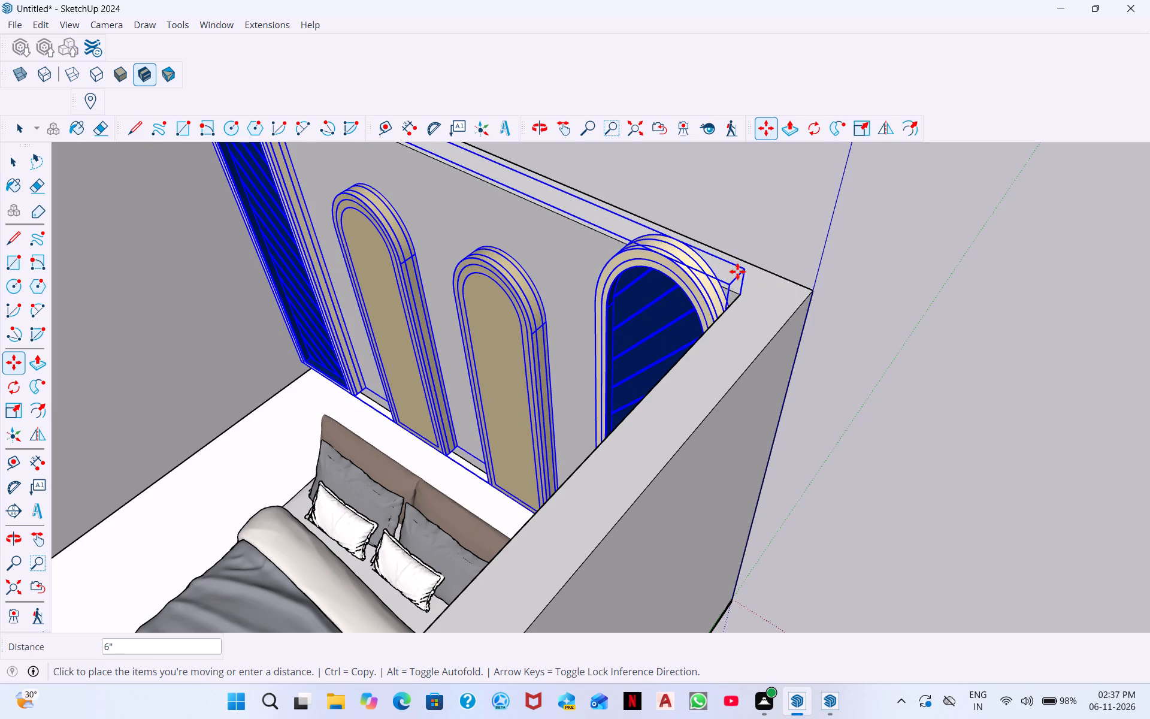
{"action": "left_click", "coordinate": [737, 271]}
Move the arch panel by its left-hand lower corner onto the floor corner where the back and side walls meet.
{"action": "middle_click", "coordinate": [467, 511]}
{"action": "middle_click_drag", "start_coordinate": [329, 513], "coordinate": [512, 469]}
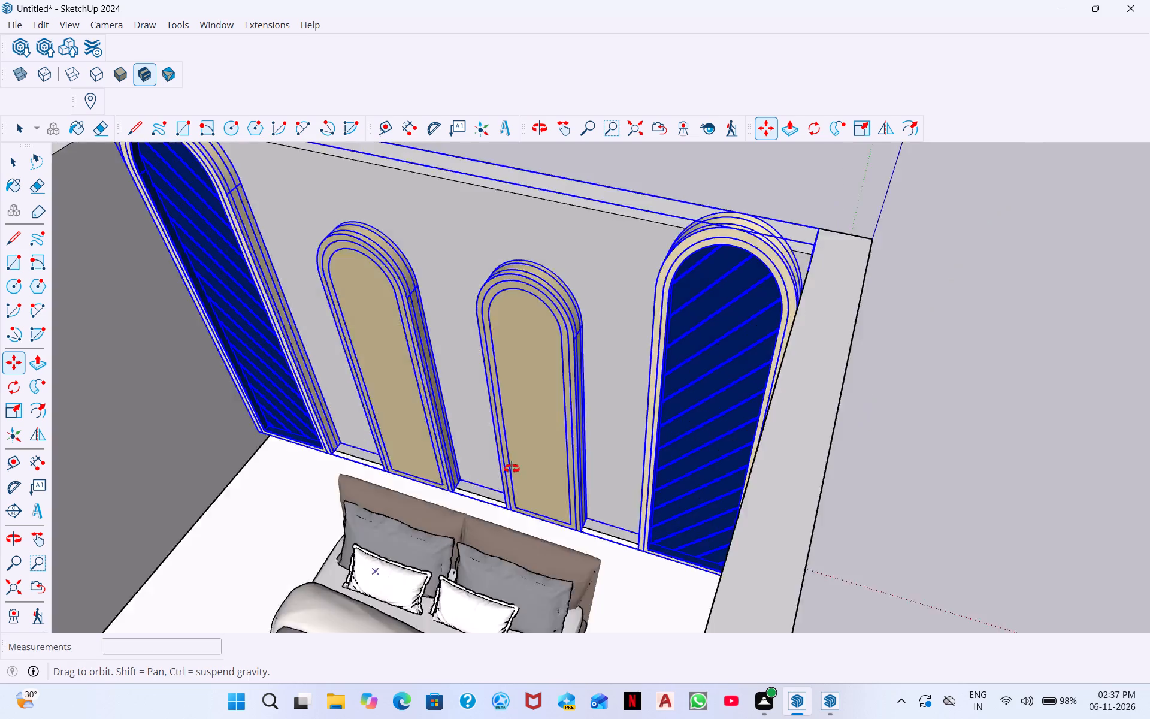
{"action": "middle_click_drag", "start_coordinate": [512, 469], "coordinate": [586, 384]}
{"action": "scroll", "coordinate": [282, 520], "scroll_direction": "up", "scroll_amount": 3}
{"action": "middle_click_drag", "start_coordinate": [194, 572], "coordinate": [285, 528]}
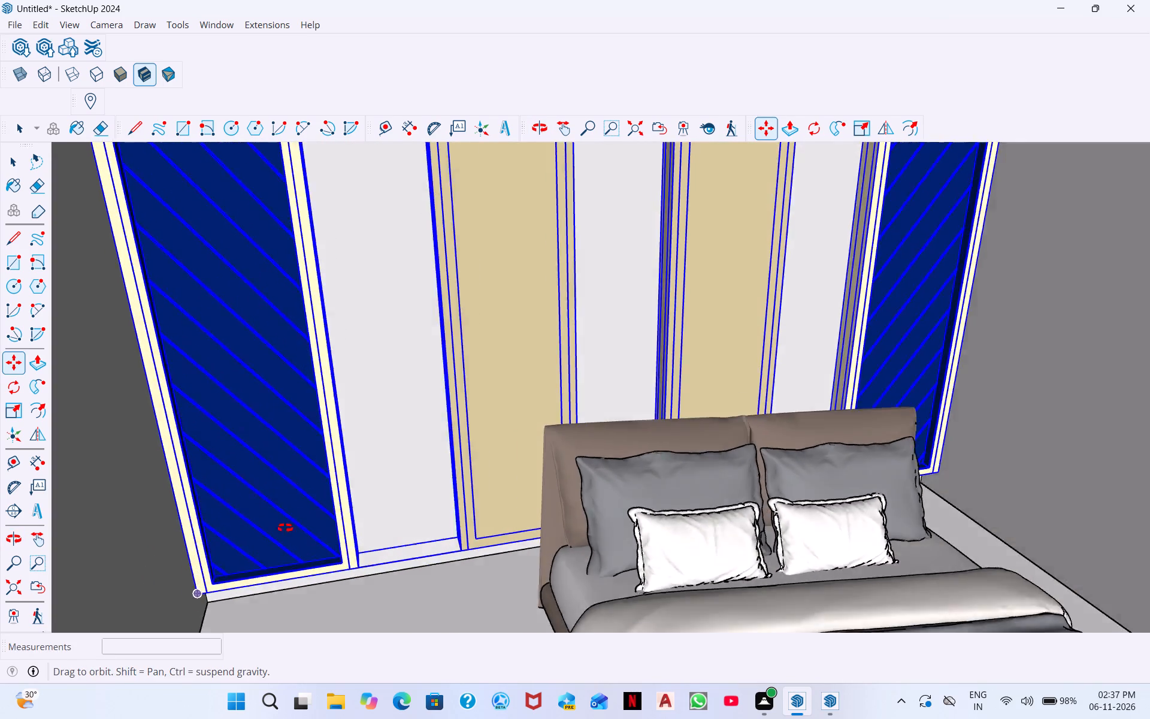
{"action": "middle_click_drag", "start_coordinate": [285, 528], "coordinate": [287, 527]}
{"action": "scroll", "coordinate": [228, 565], "scroll_direction": "down", "scroll_amount": 3}
{"action": "left_click", "coordinate": [204, 603]}
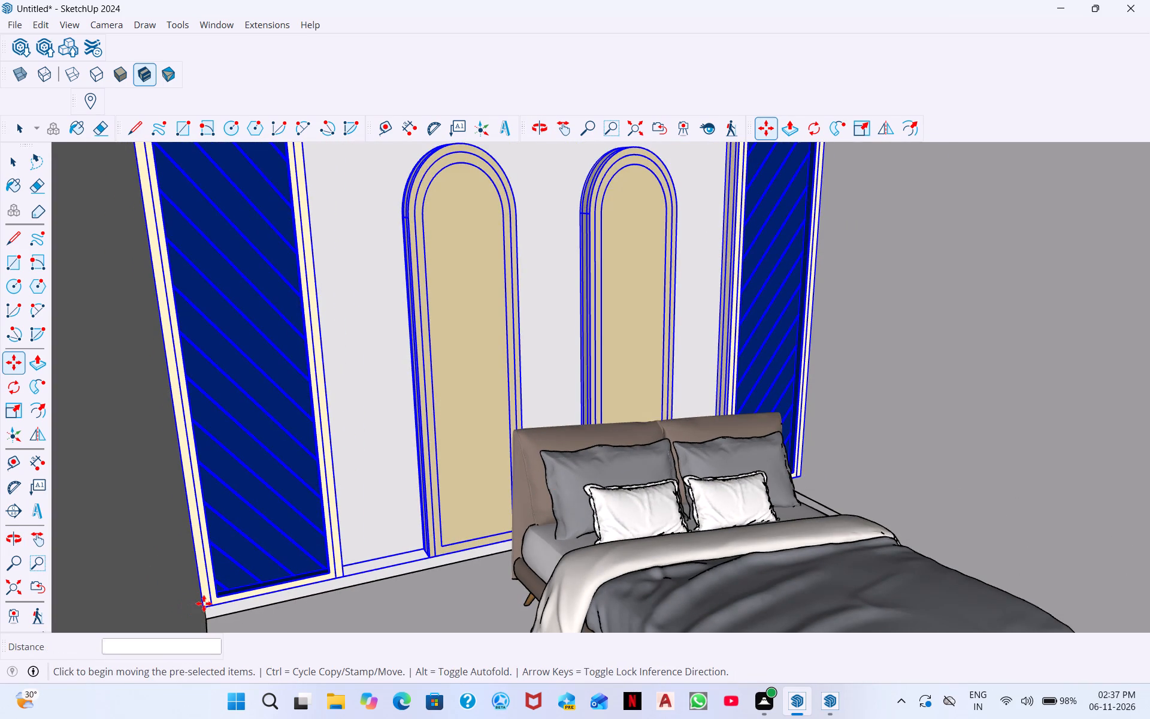
{"action": "left_click", "coordinate": [208, 617]}
{"action": "scroll", "coordinate": [253, 503], "scroll_direction": "down", "scroll_amount": 5}
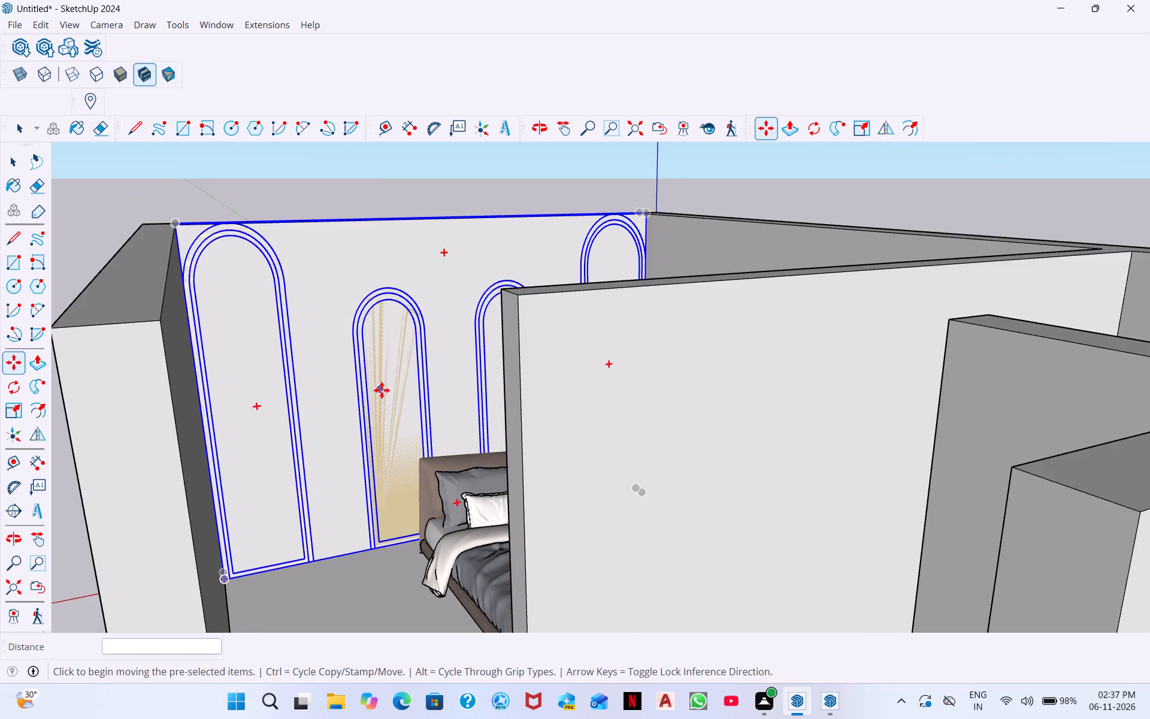
{"action": "middle_click_drag", "start_coordinate": [382, 397], "coordinate": [337, 620]}
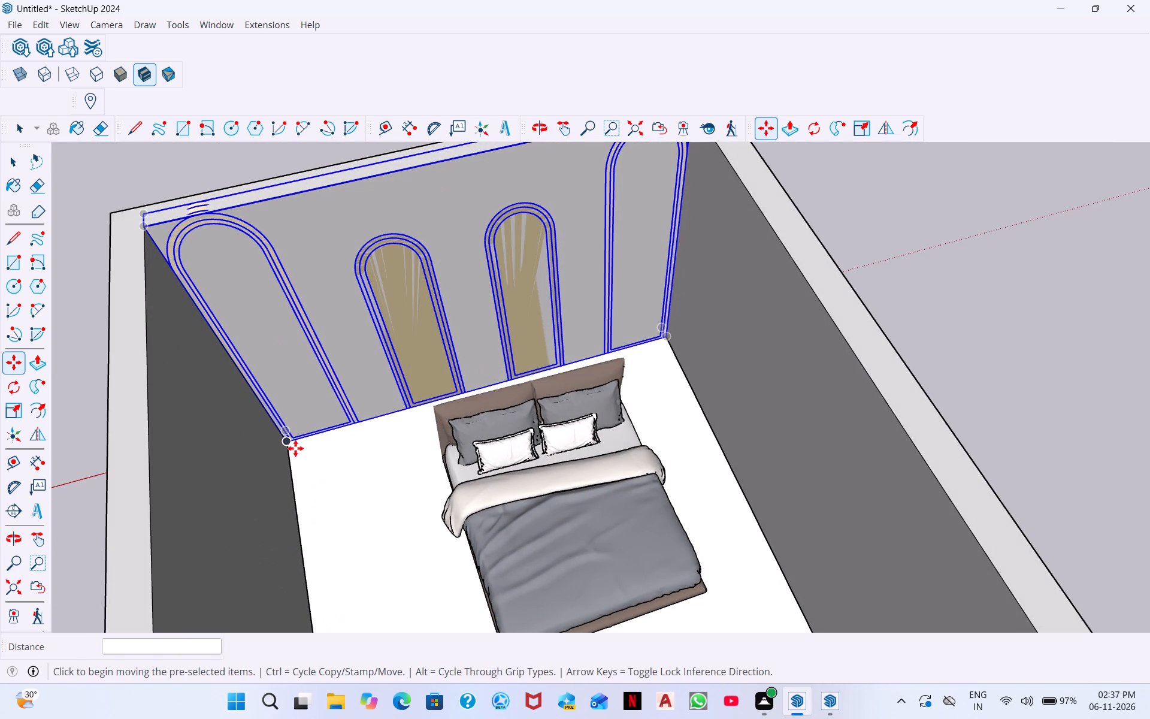
Move the arch panel 6" out from the back wall along the floor edge of the left-hand side wall.
{"action": "left_click", "coordinate": [289, 439]}
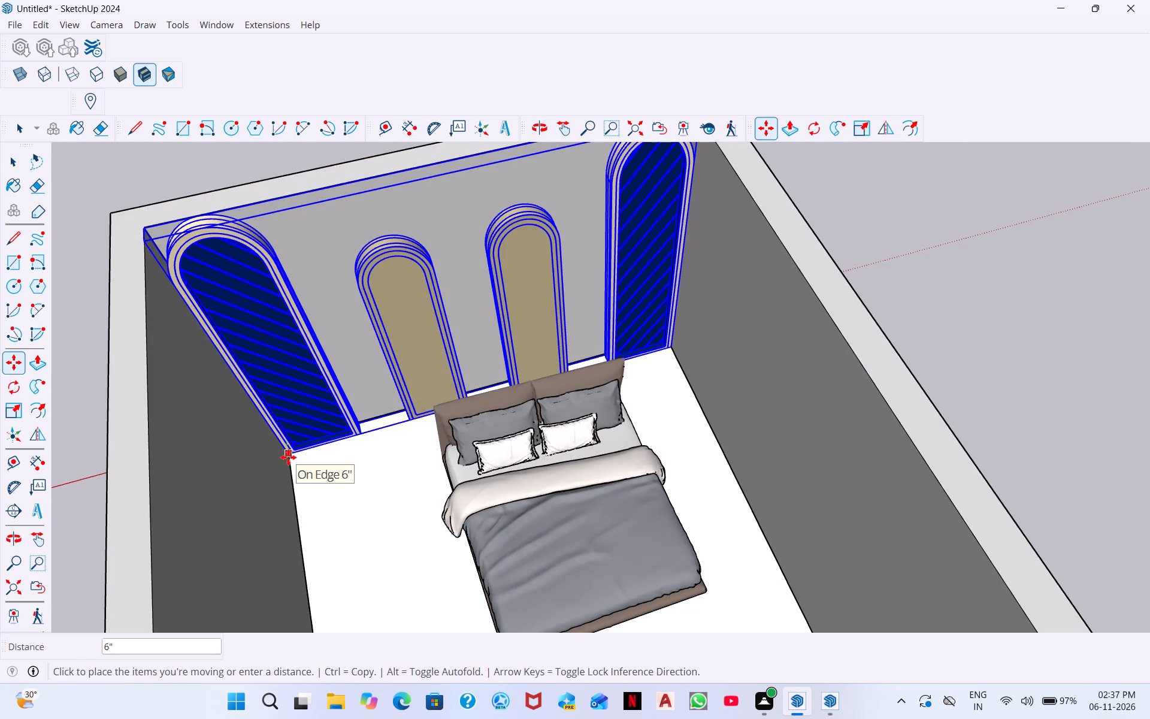
{"action": "left_click", "coordinate": [288, 457]}
Examine how the repositioned arch panel sits against the walls and floor behind the bed, and clear the selection.
{"action": "middle_click_drag", "start_coordinate": [332, 448], "coordinate": [227, 442]}
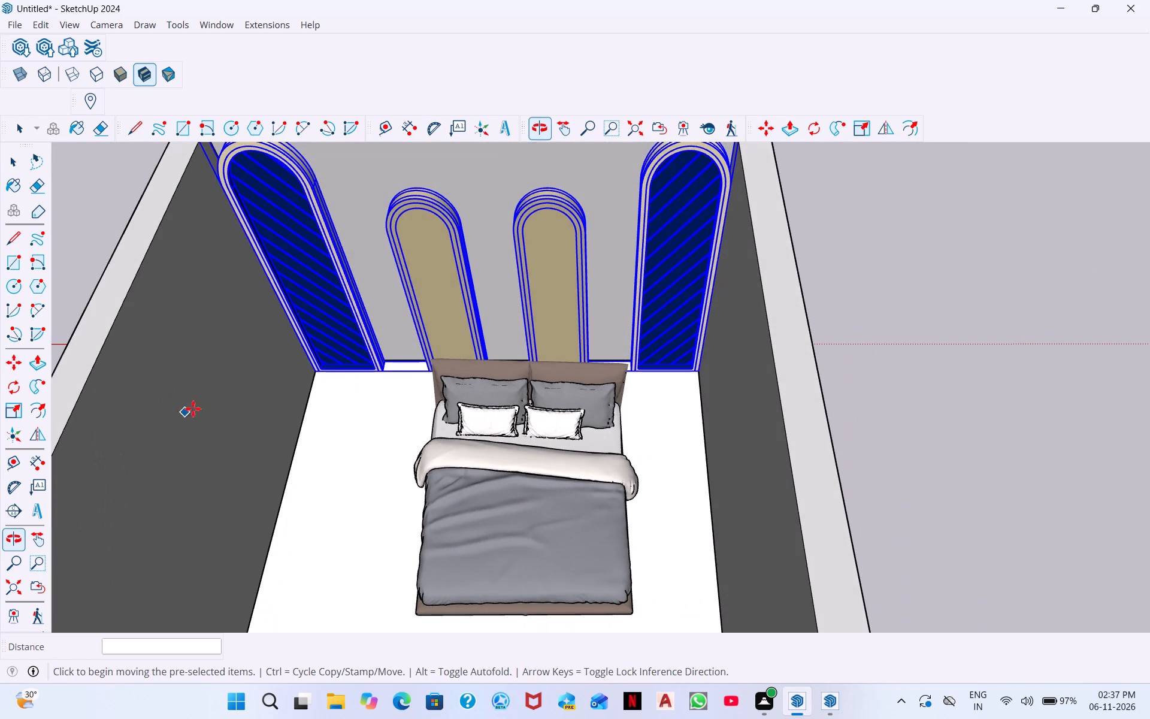
{"action": "middle_click_drag", "start_coordinate": [595, 405], "coordinate": [559, 312]}
{"action": "middle_click_drag", "start_coordinate": [715, 406], "coordinate": [634, 385]}
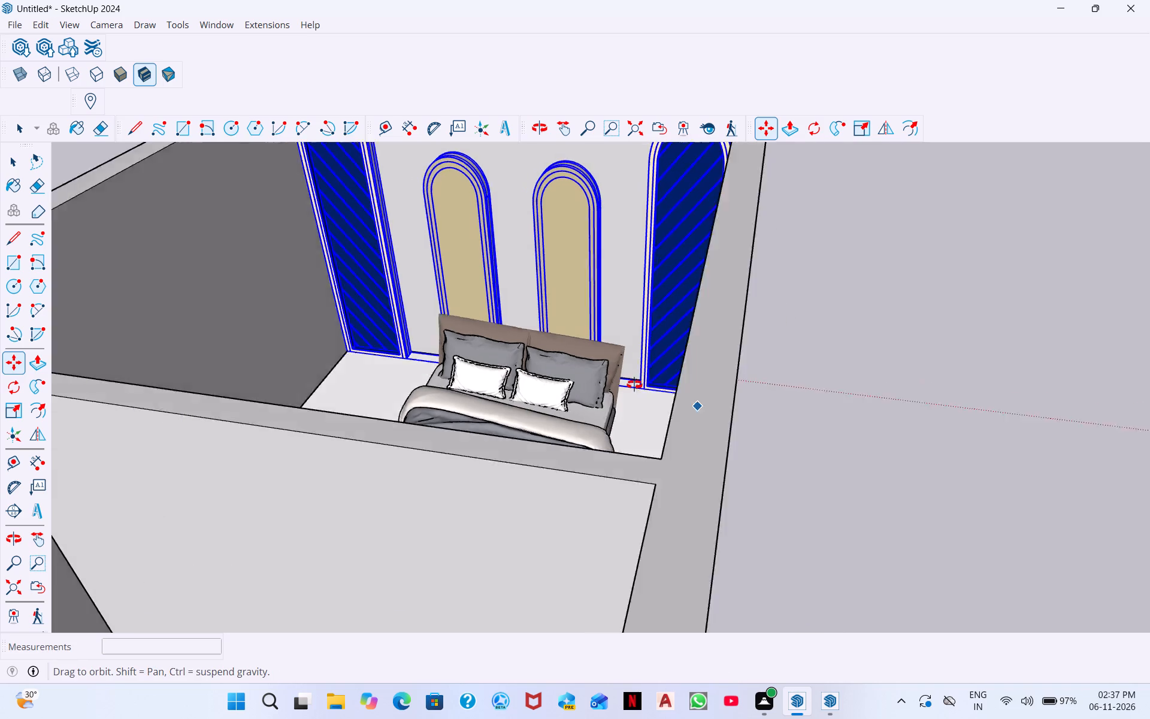
{"action": "middle_click_drag", "start_coordinate": [634, 385], "coordinate": [568, 432]}
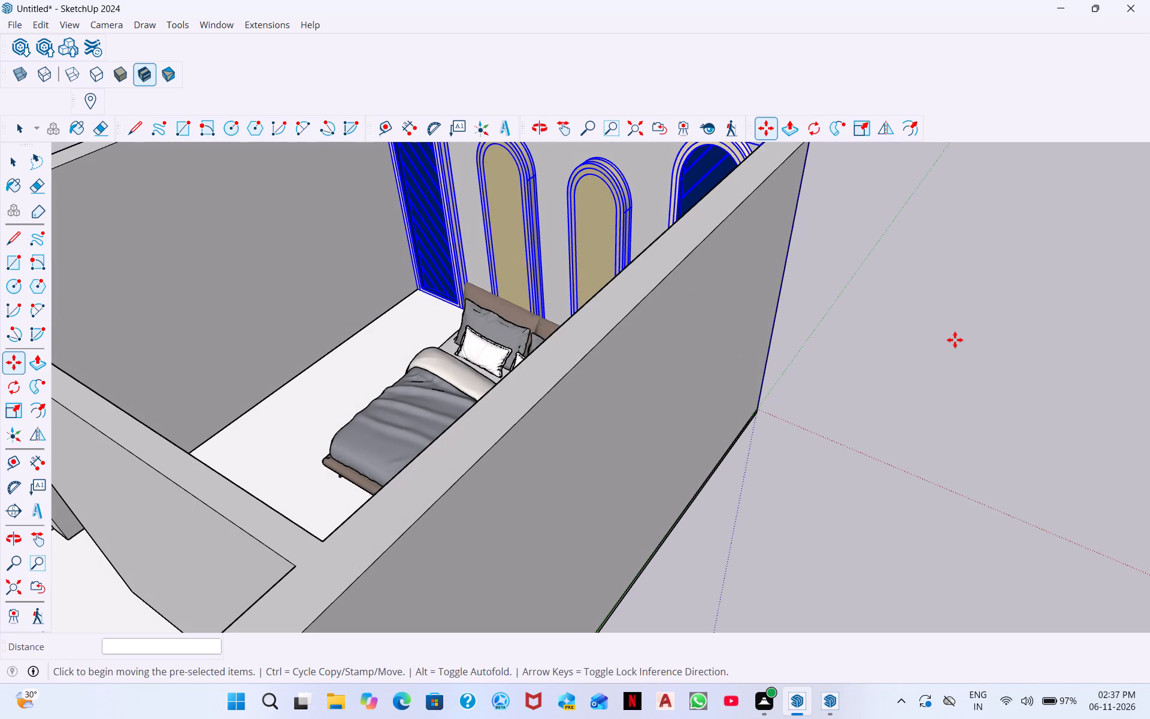
{"action": "key", "text": "space"}
{"action": "middle_click_drag", "start_coordinate": [939, 333], "coordinate": [1078, 345]}
{"action": "middle_click_drag", "start_coordinate": [594, 345], "coordinate": [718, 327]}
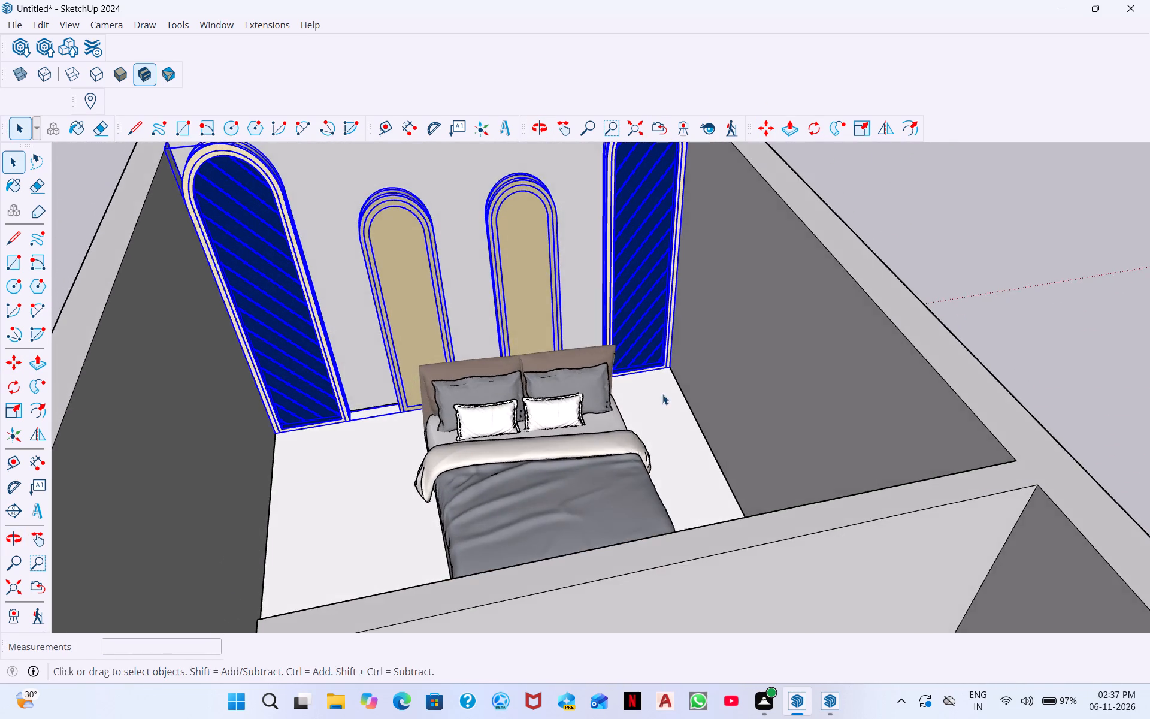
{"action": "middle_click_drag", "start_coordinate": [666, 381], "coordinate": [682, 332]}
{"action": "scroll", "coordinate": [661, 371], "scroll_direction": "down", "scroll_amount": 6}
{"action": "middle_click_drag", "start_coordinate": [594, 360], "coordinate": [571, 451]}
{"action": "left_click", "coordinate": [87, 271]}
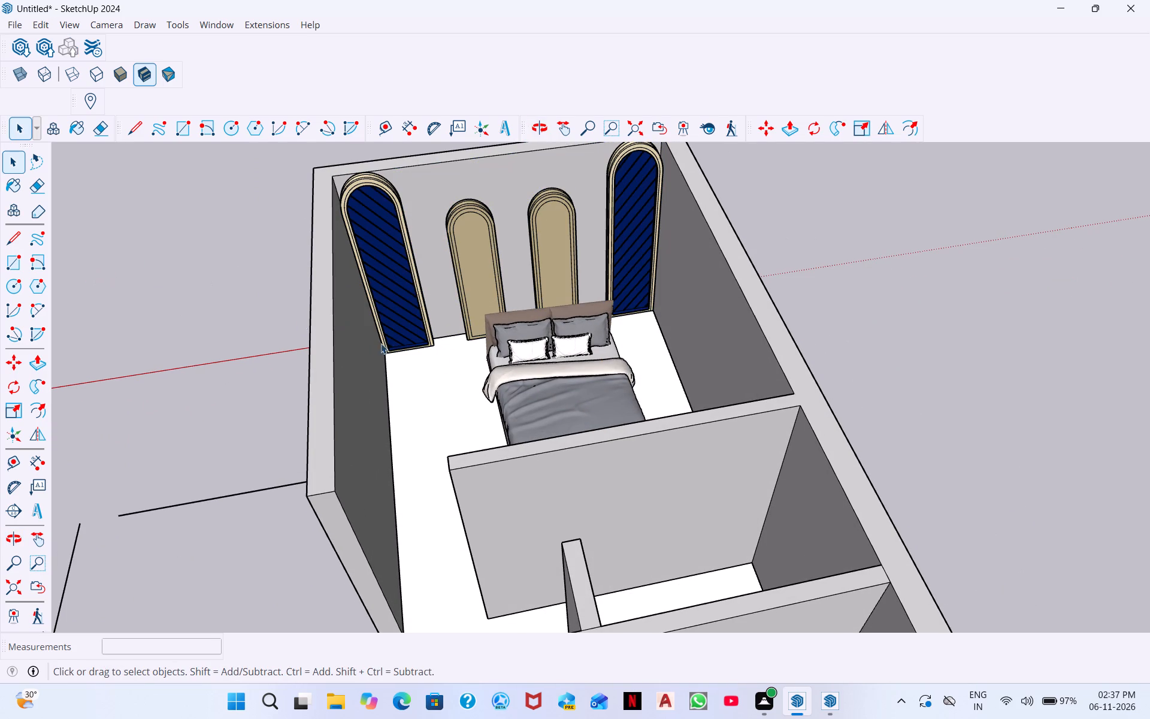
Move the bed sideways along the headboard wall so it sits centred in front of the two beige arches.
{"action": "scroll", "coordinate": [552, 343], "scroll_direction": "up", "scroll_amount": 3}
{"action": "left_click", "coordinate": [576, 368]}
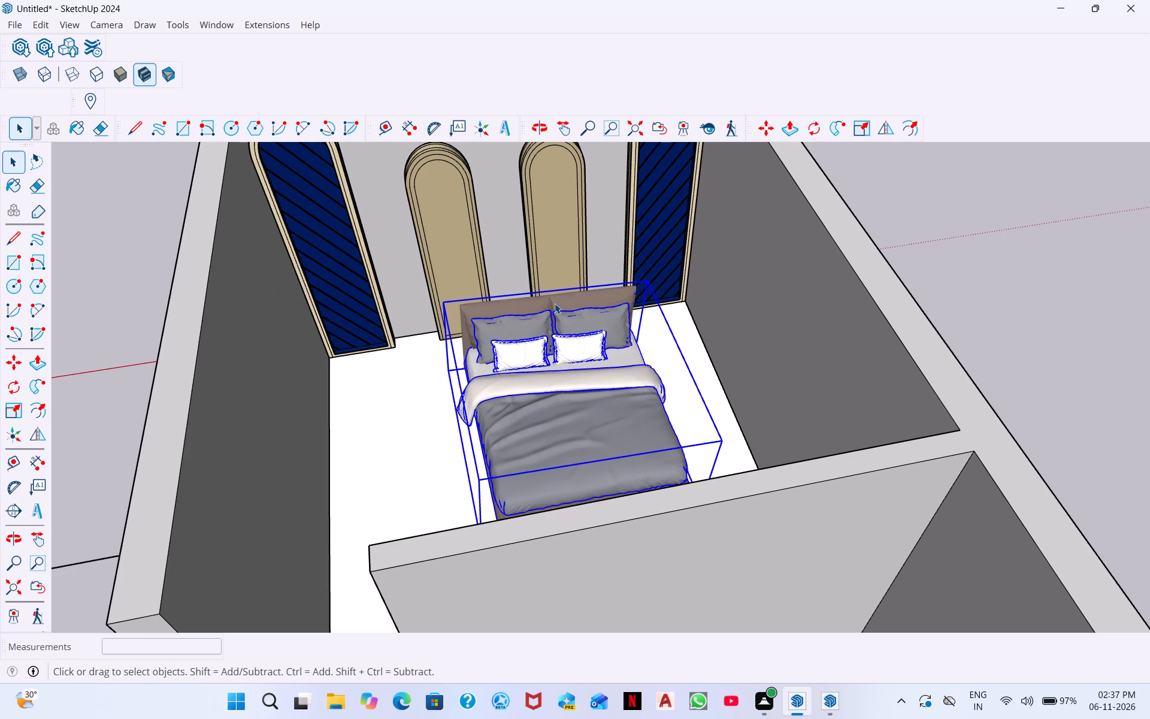
{"action": "left_click", "coordinate": [770, 132]}
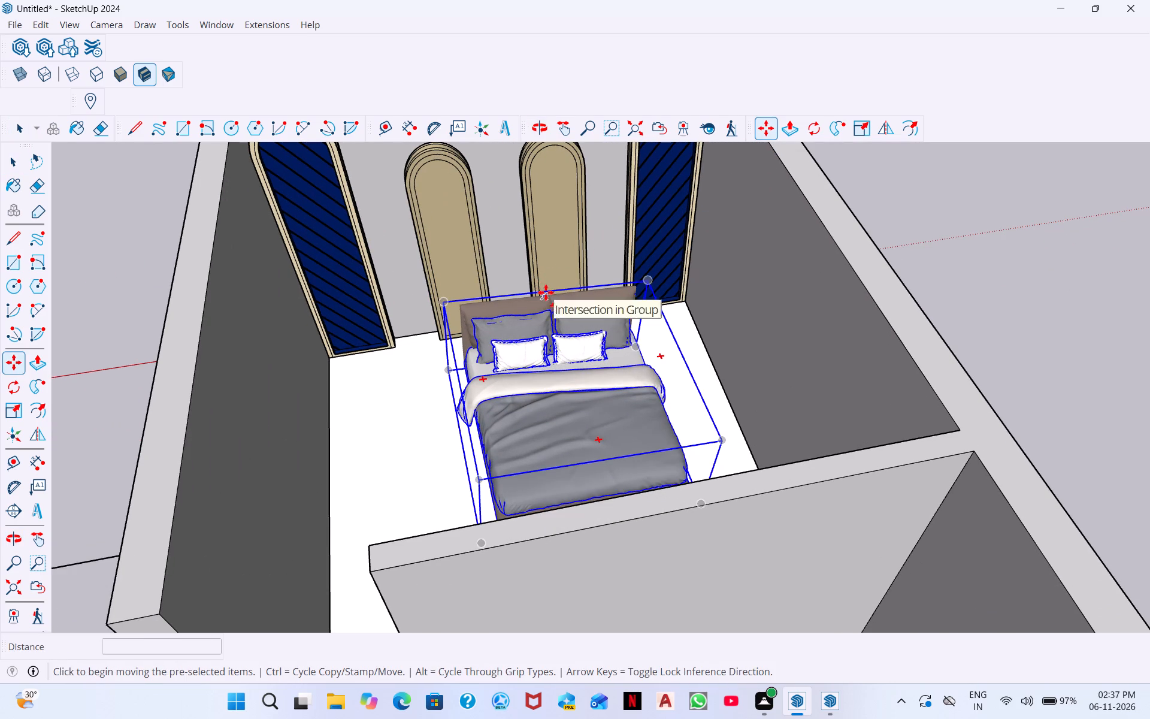
{"action": "scroll", "coordinate": [550, 292], "scroll_direction": "up", "scroll_amount": 5}
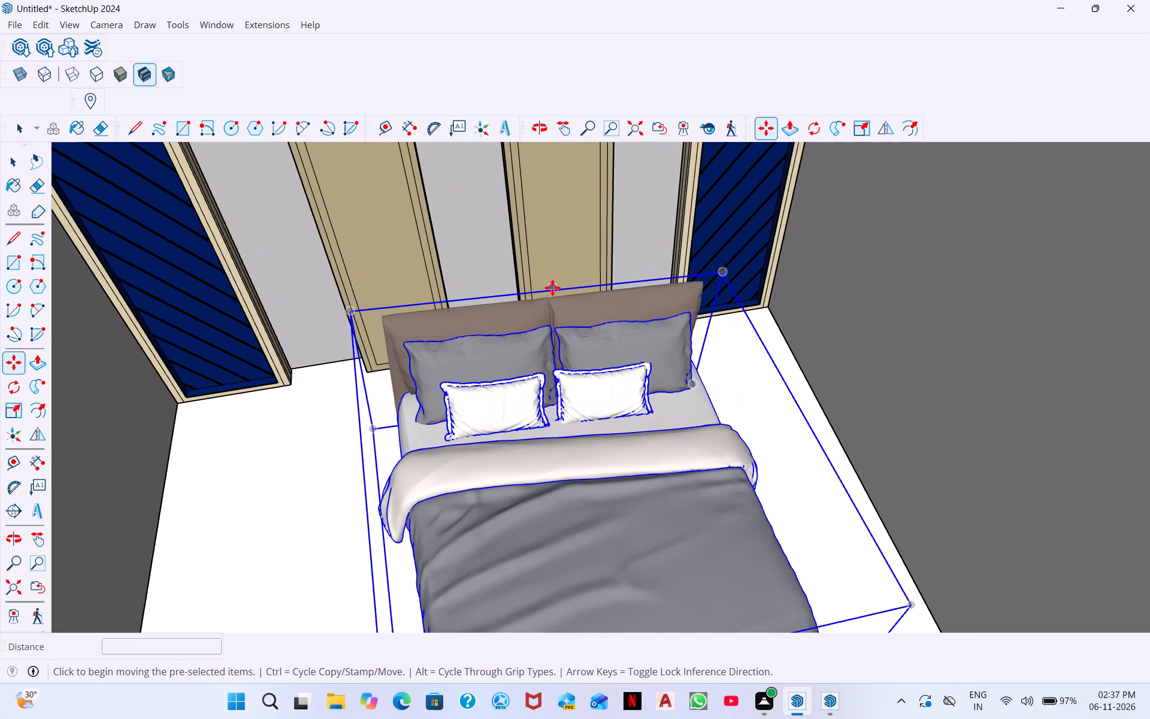
{"action": "left_click", "coordinate": [553, 287]}
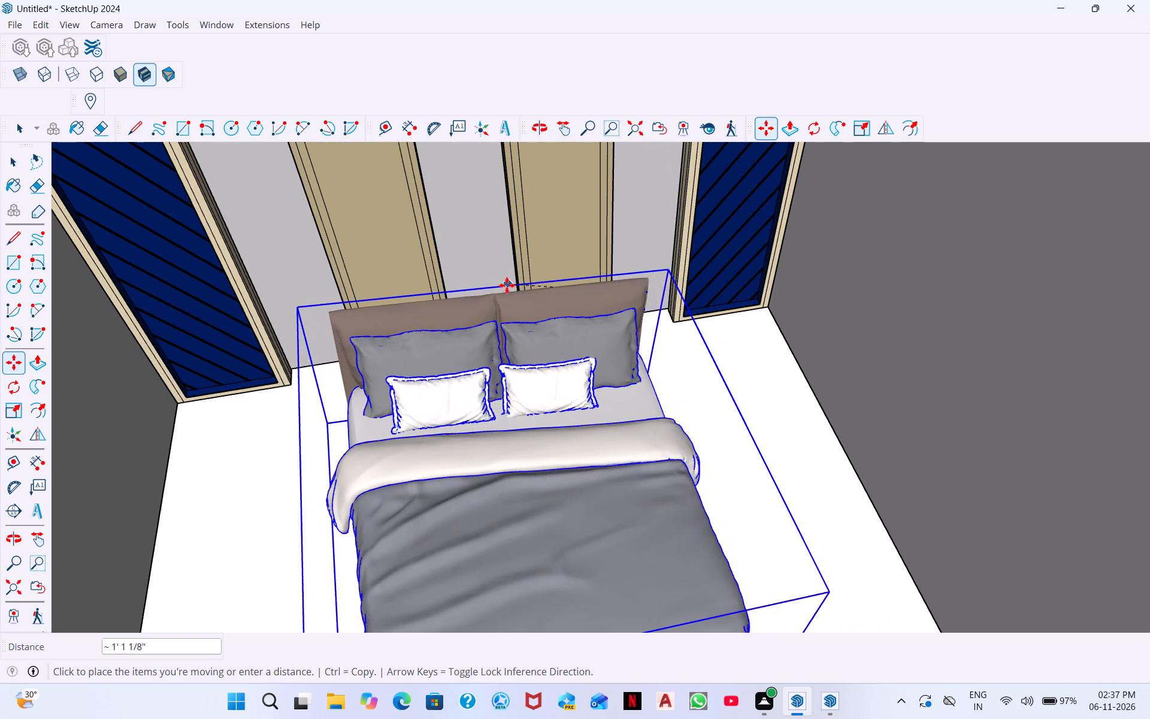
{"action": "left_click", "coordinate": [494, 275]}
Move the bed 1 3/8" along the red axis by the lower corner at its foot end.
{"action": "scroll", "coordinate": [480, 291], "scroll_direction": "down", "scroll_amount": 3}
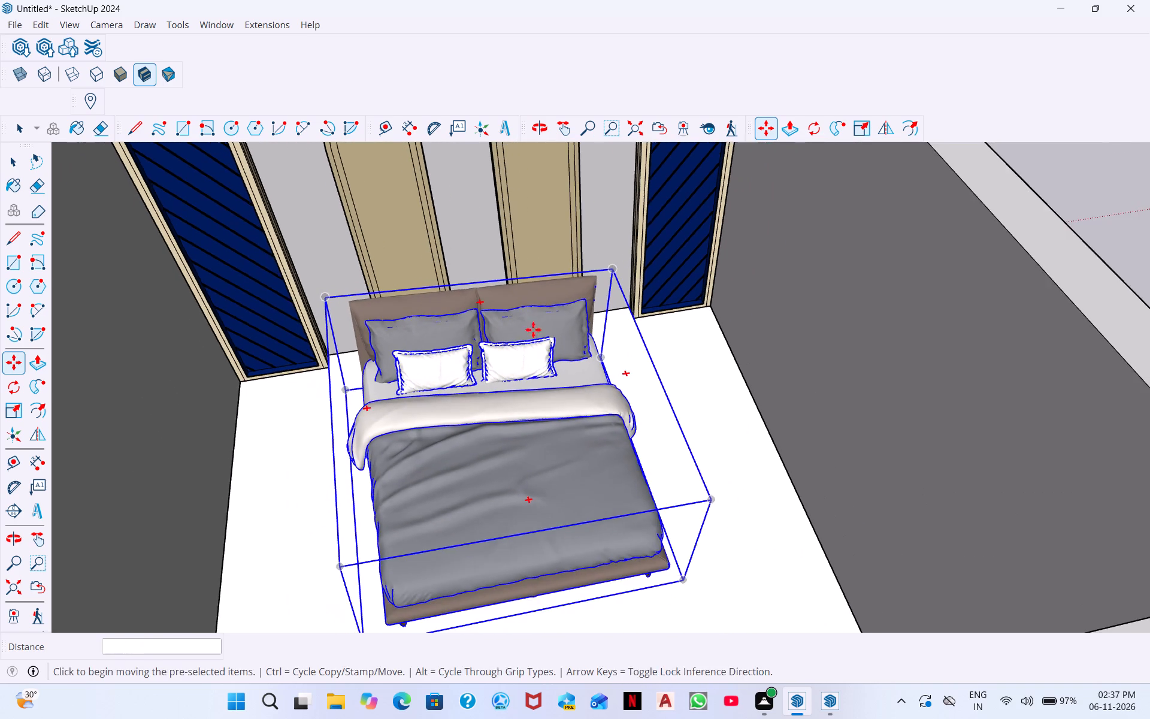
{"action": "middle_click_drag", "start_coordinate": [464, 365], "coordinate": [596, 262]}
{"action": "middle_click_drag", "start_coordinate": [666, 496], "coordinate": [635, 416]}
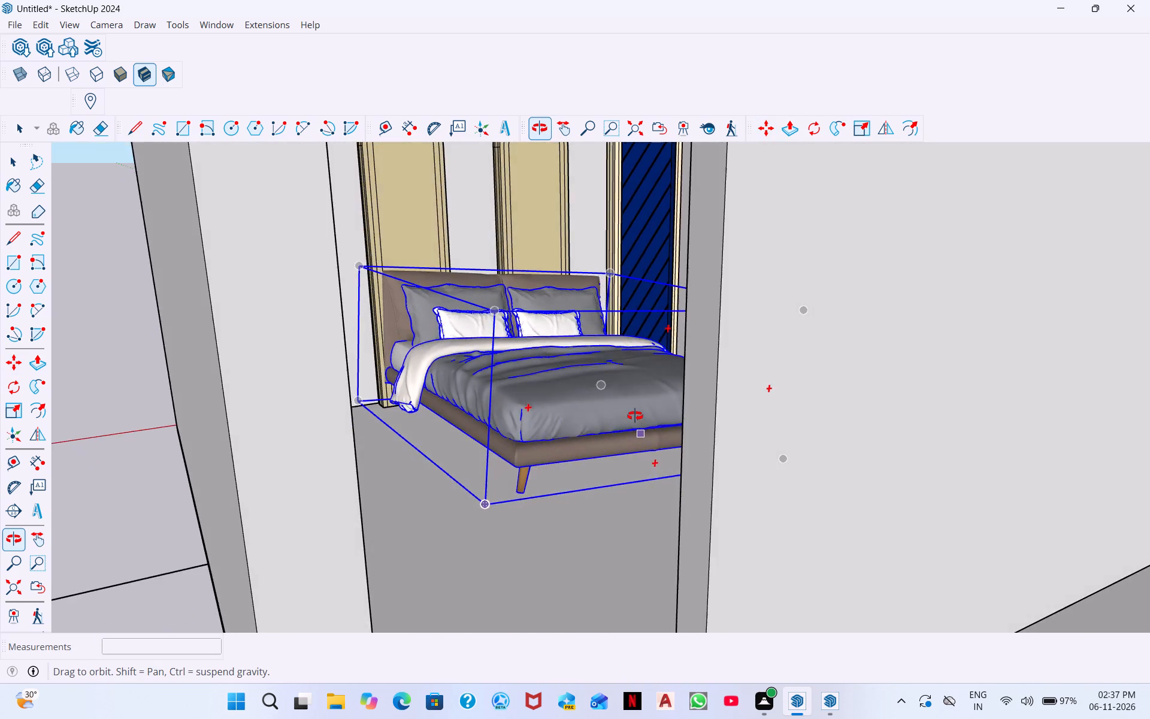
{"action": "middle_click_drag", "start_coordinate": [635, 416], "coordinate": [606, 325]}
{"action": "scroll", "coordinate": [507, 374], "scroll_direction": "up", "scroll_amount": 2}
{"action": "scroll", "coordinate": [464, 343], "scroll_direction": "up", "scroll_amount": 2}
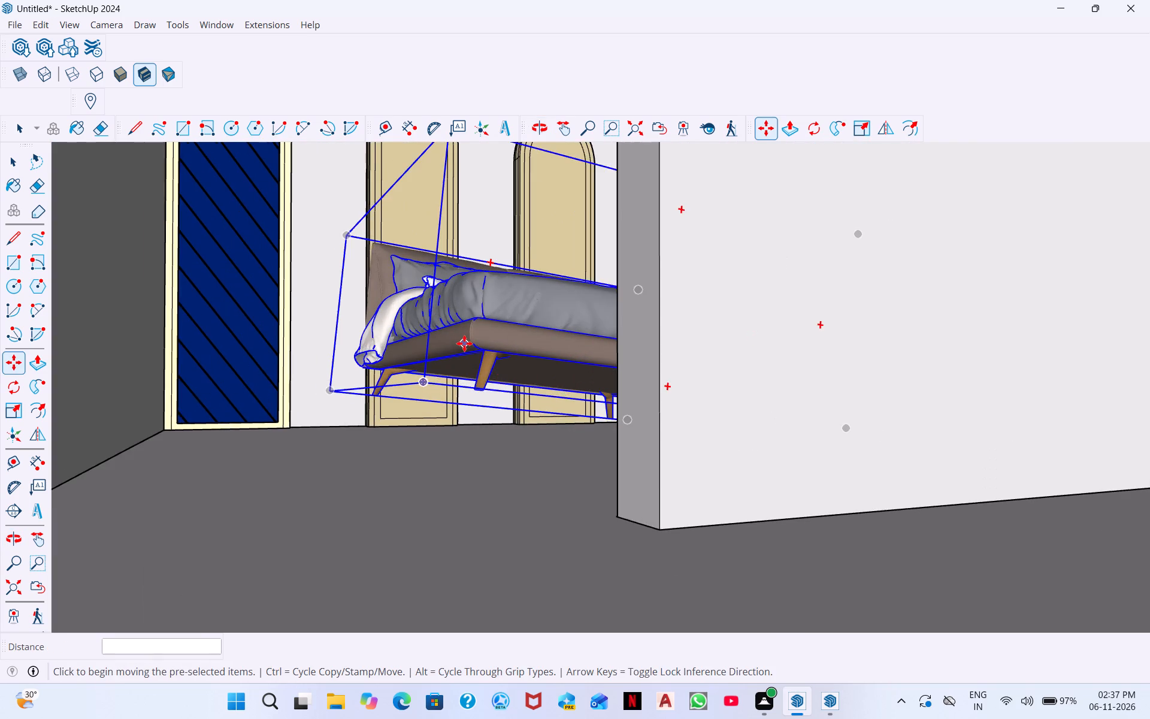
{"action": "scroll", "coordinate": [464, 343], "scroll_direction": "up", "scroll_amount": 3}
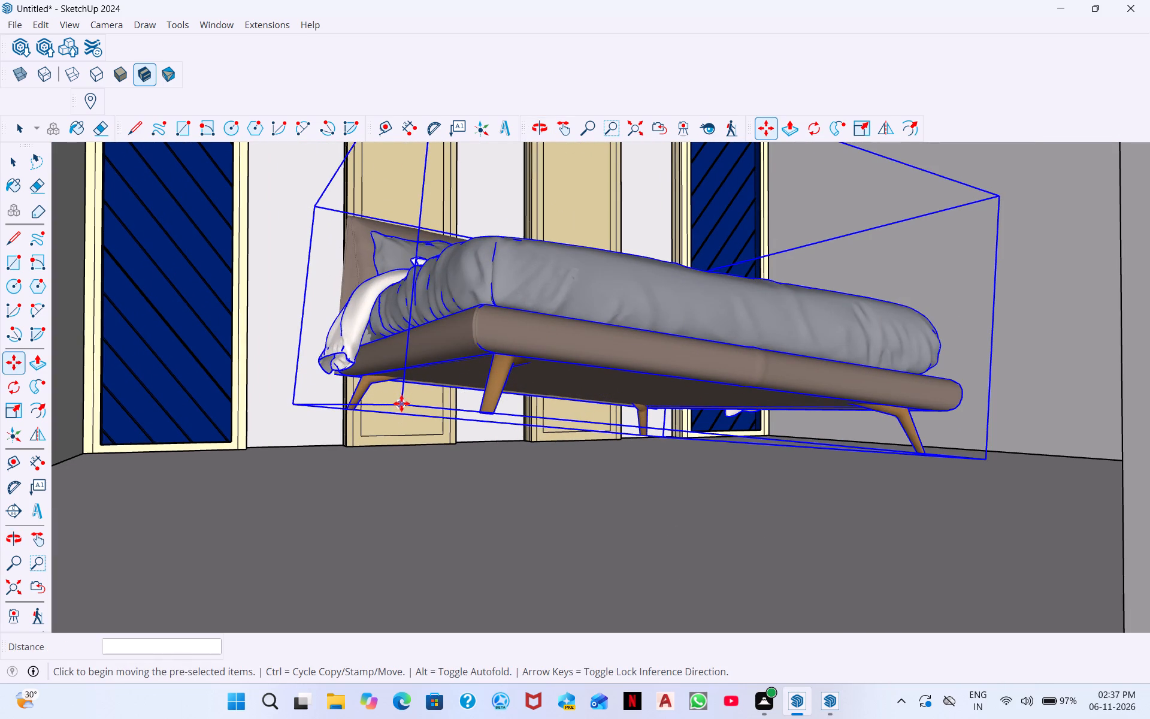
{"action": "left_click", "coordinate": [401, 403]}
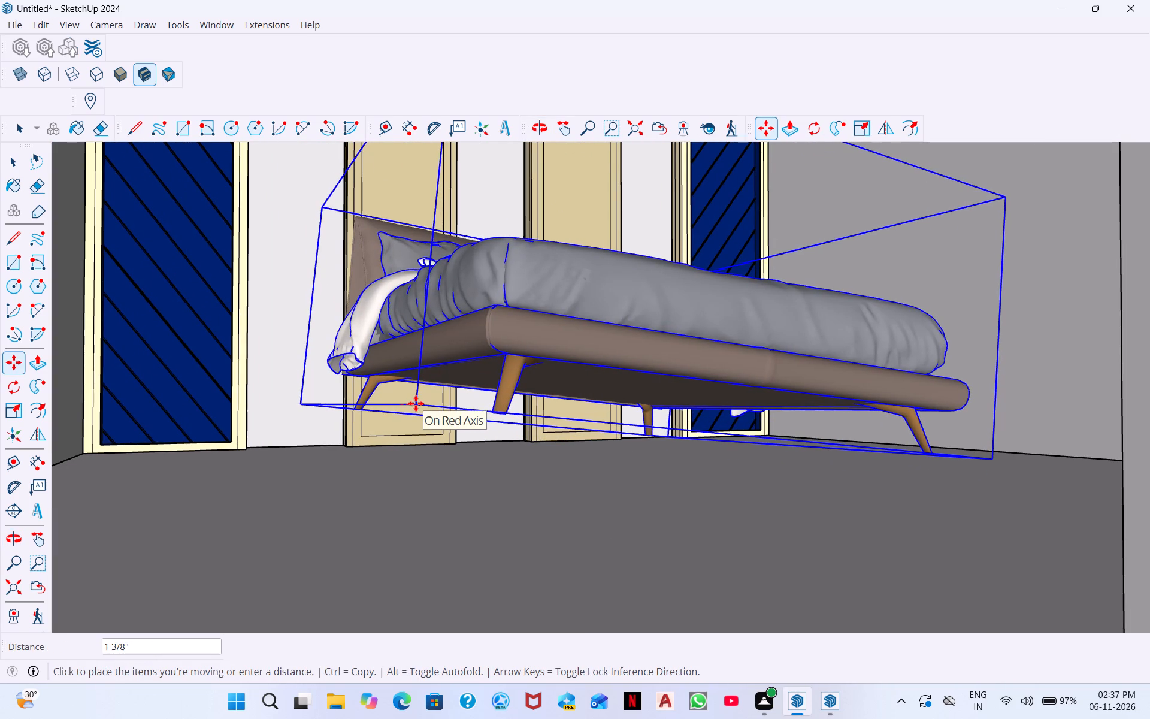
{"action": "left_click", "coordinate": [416, 403]}
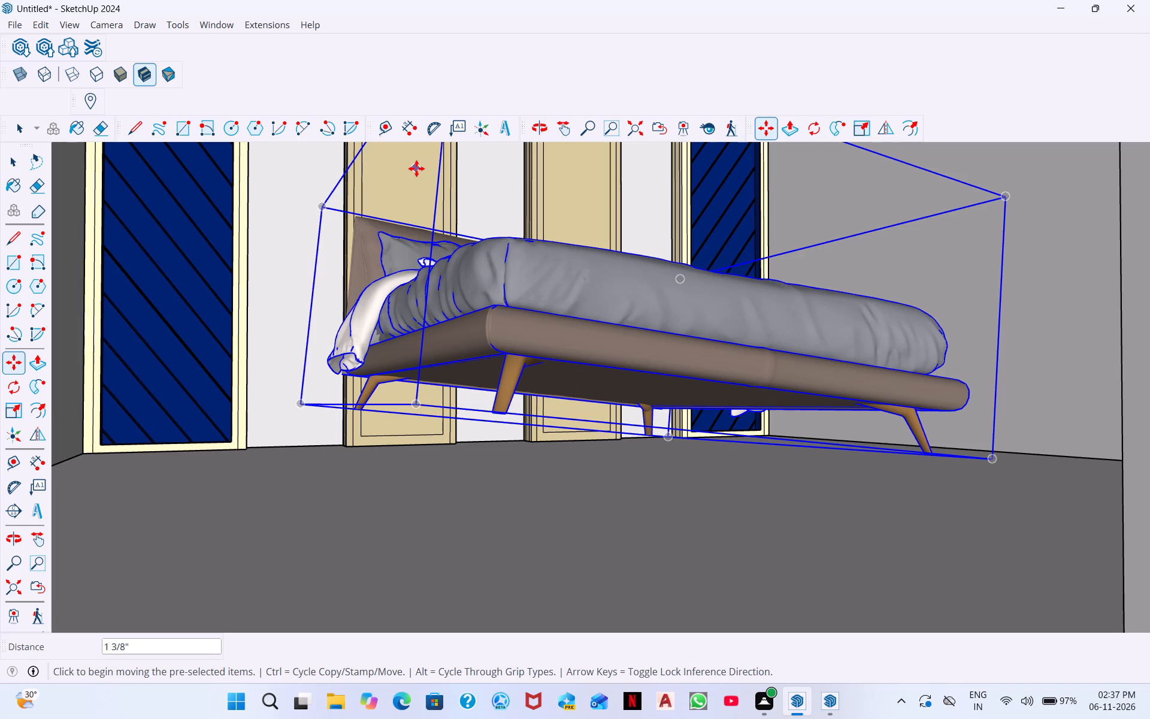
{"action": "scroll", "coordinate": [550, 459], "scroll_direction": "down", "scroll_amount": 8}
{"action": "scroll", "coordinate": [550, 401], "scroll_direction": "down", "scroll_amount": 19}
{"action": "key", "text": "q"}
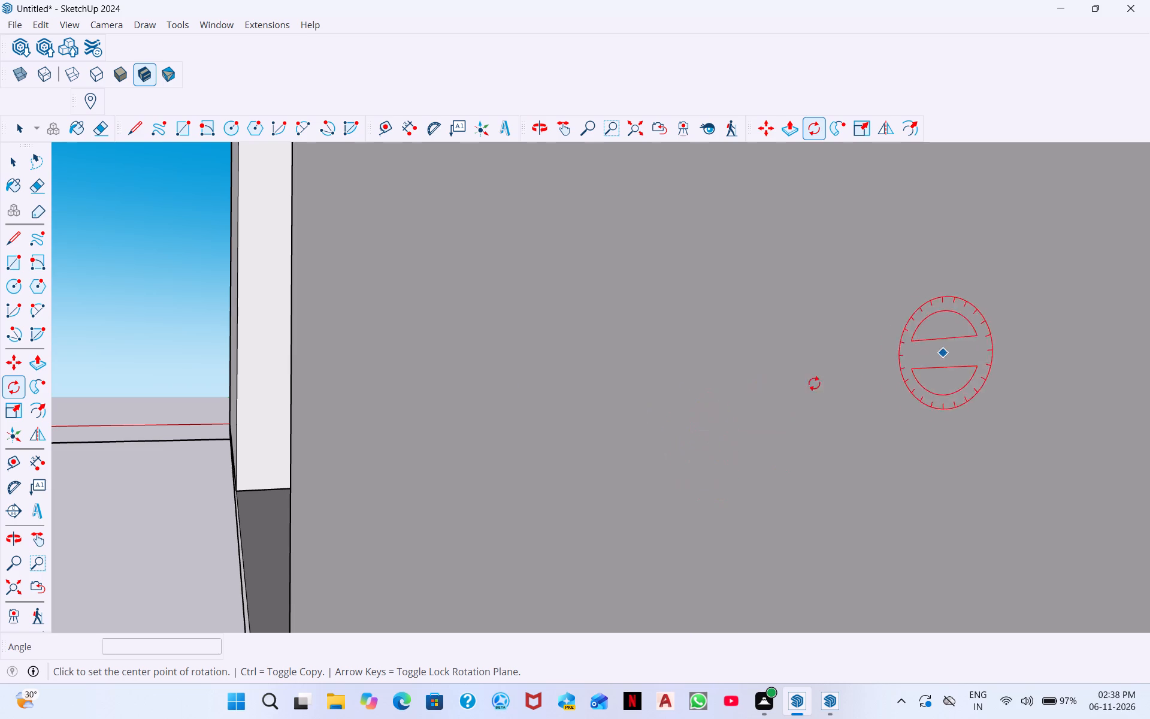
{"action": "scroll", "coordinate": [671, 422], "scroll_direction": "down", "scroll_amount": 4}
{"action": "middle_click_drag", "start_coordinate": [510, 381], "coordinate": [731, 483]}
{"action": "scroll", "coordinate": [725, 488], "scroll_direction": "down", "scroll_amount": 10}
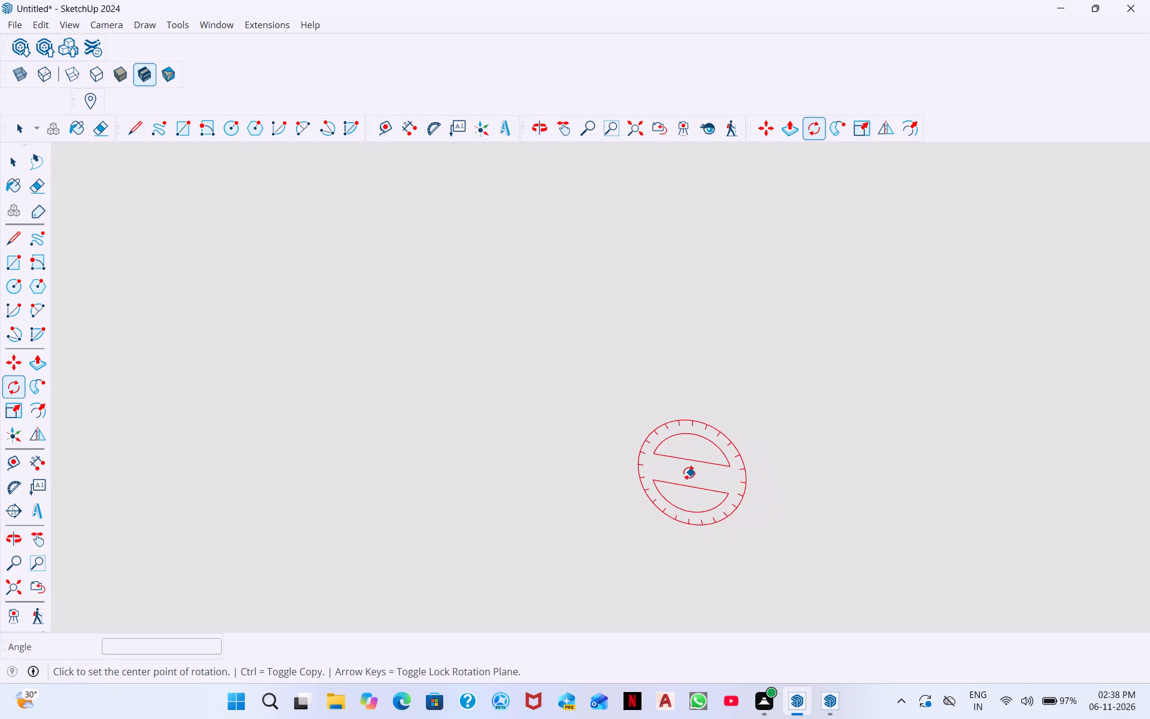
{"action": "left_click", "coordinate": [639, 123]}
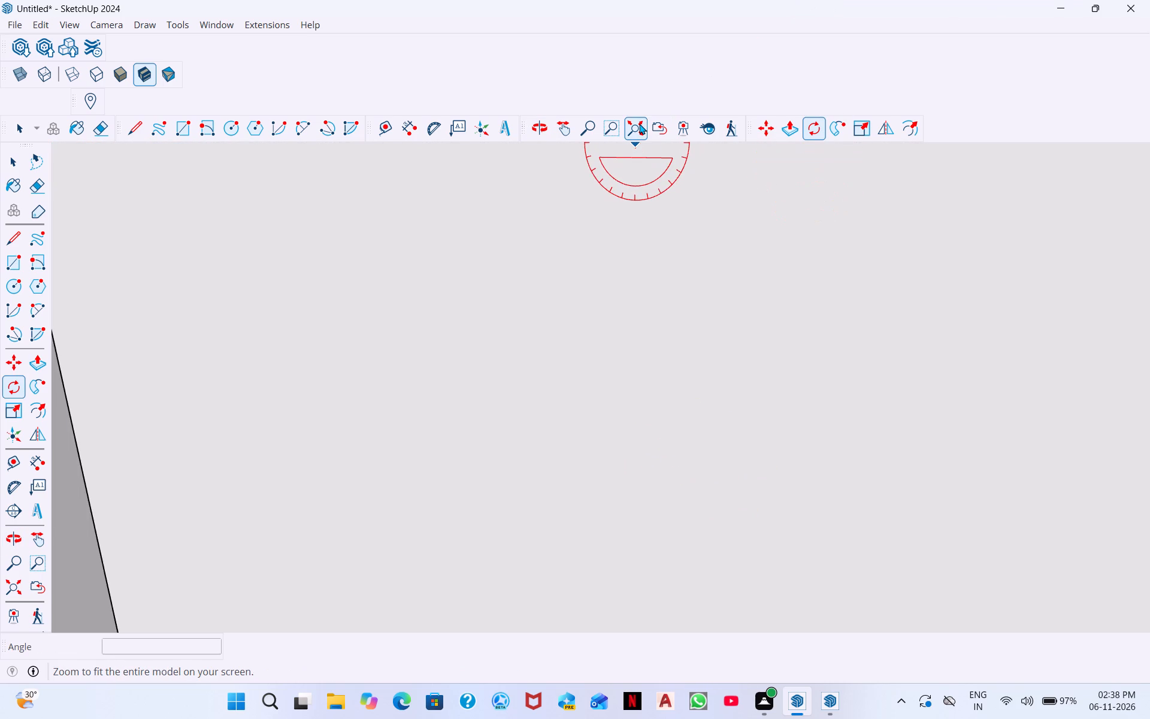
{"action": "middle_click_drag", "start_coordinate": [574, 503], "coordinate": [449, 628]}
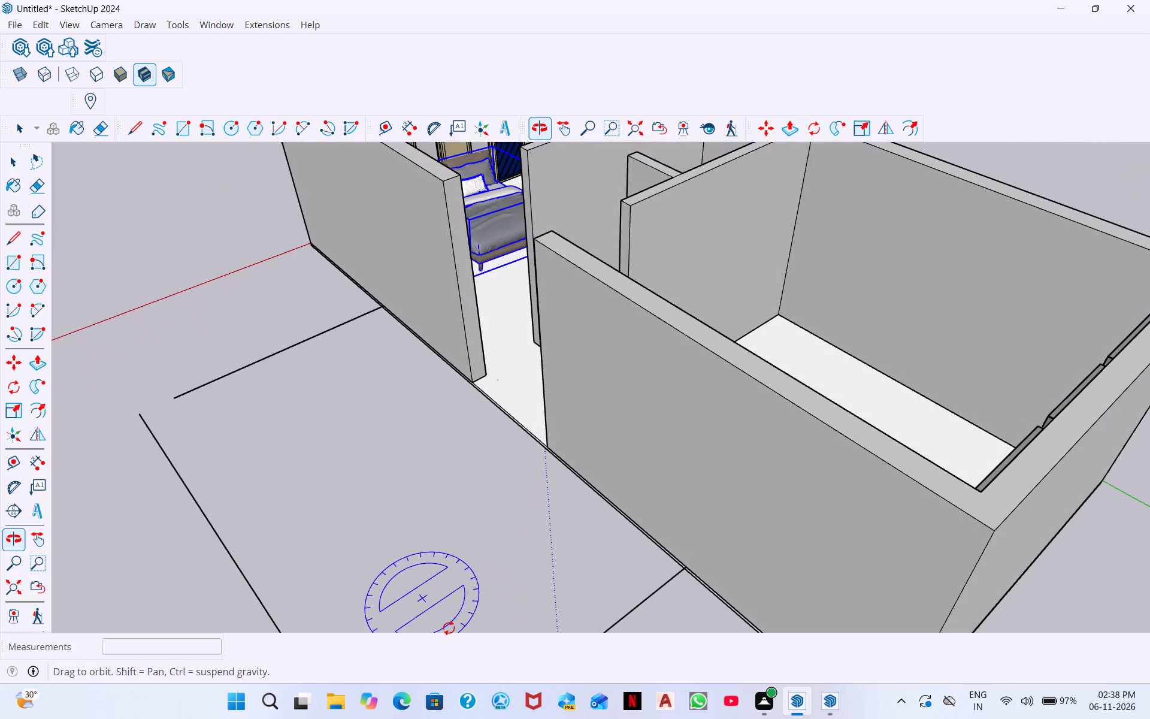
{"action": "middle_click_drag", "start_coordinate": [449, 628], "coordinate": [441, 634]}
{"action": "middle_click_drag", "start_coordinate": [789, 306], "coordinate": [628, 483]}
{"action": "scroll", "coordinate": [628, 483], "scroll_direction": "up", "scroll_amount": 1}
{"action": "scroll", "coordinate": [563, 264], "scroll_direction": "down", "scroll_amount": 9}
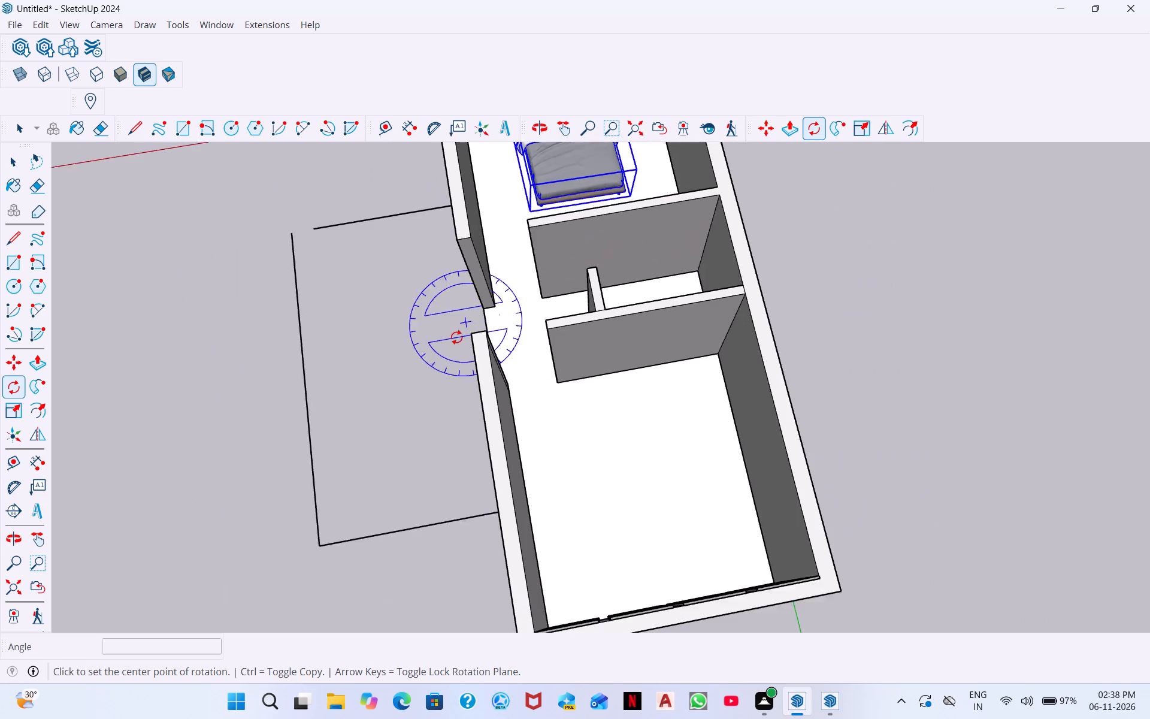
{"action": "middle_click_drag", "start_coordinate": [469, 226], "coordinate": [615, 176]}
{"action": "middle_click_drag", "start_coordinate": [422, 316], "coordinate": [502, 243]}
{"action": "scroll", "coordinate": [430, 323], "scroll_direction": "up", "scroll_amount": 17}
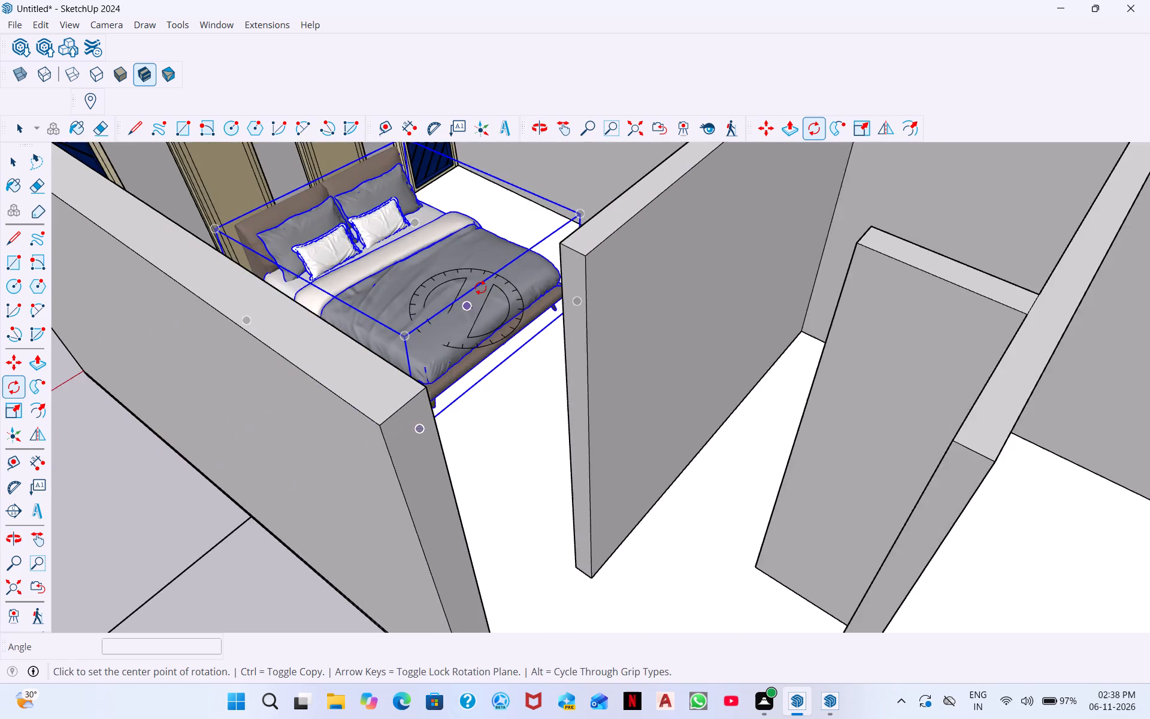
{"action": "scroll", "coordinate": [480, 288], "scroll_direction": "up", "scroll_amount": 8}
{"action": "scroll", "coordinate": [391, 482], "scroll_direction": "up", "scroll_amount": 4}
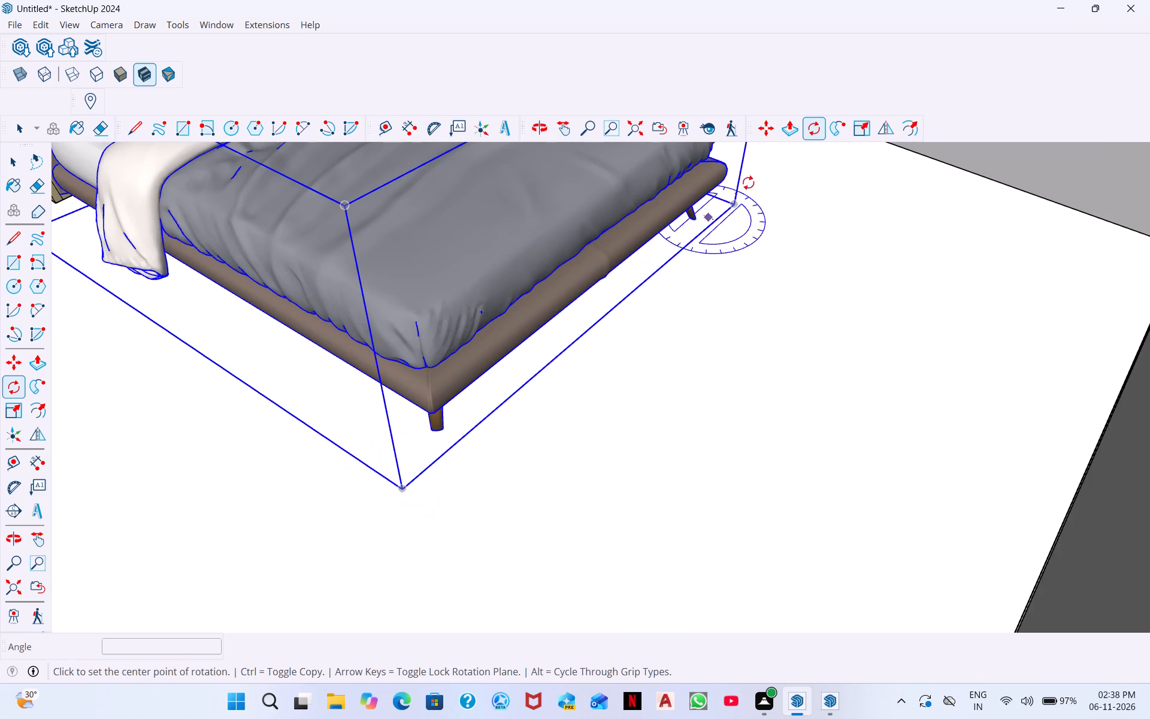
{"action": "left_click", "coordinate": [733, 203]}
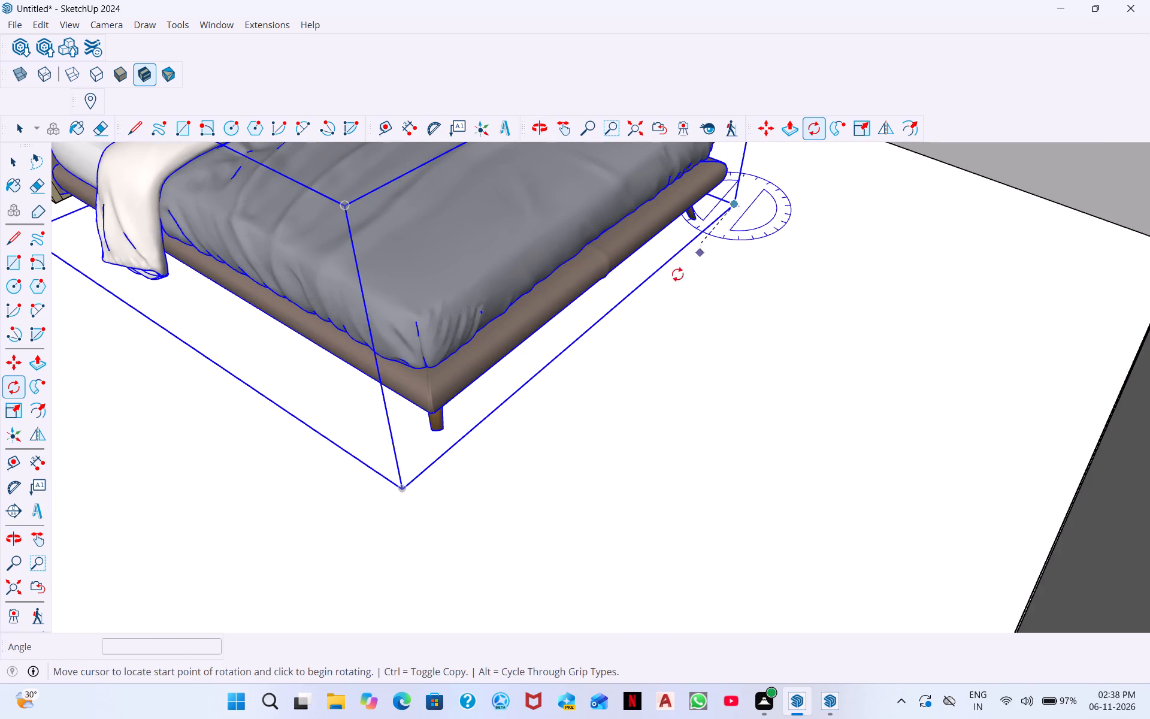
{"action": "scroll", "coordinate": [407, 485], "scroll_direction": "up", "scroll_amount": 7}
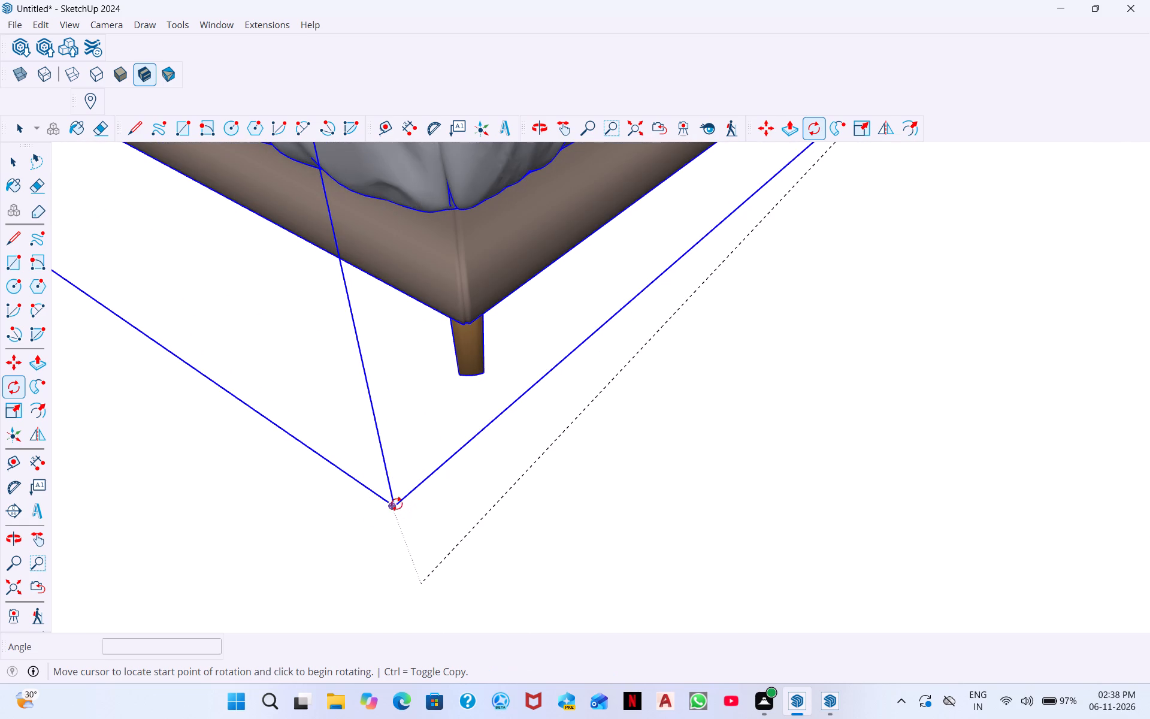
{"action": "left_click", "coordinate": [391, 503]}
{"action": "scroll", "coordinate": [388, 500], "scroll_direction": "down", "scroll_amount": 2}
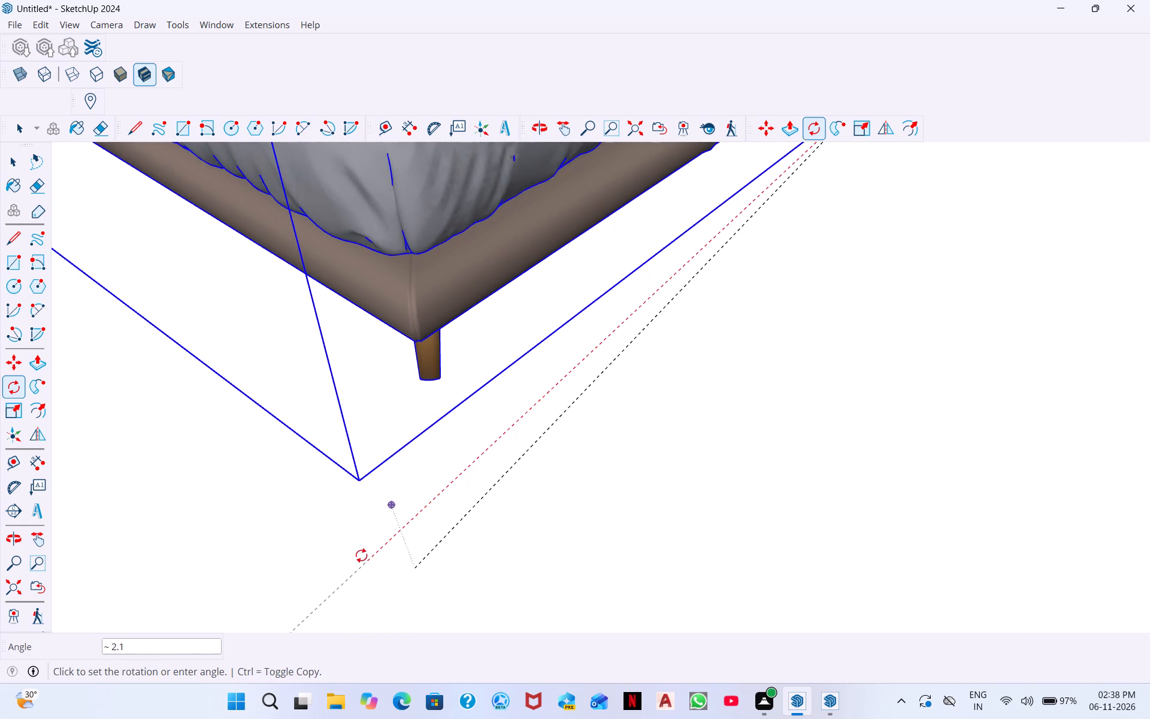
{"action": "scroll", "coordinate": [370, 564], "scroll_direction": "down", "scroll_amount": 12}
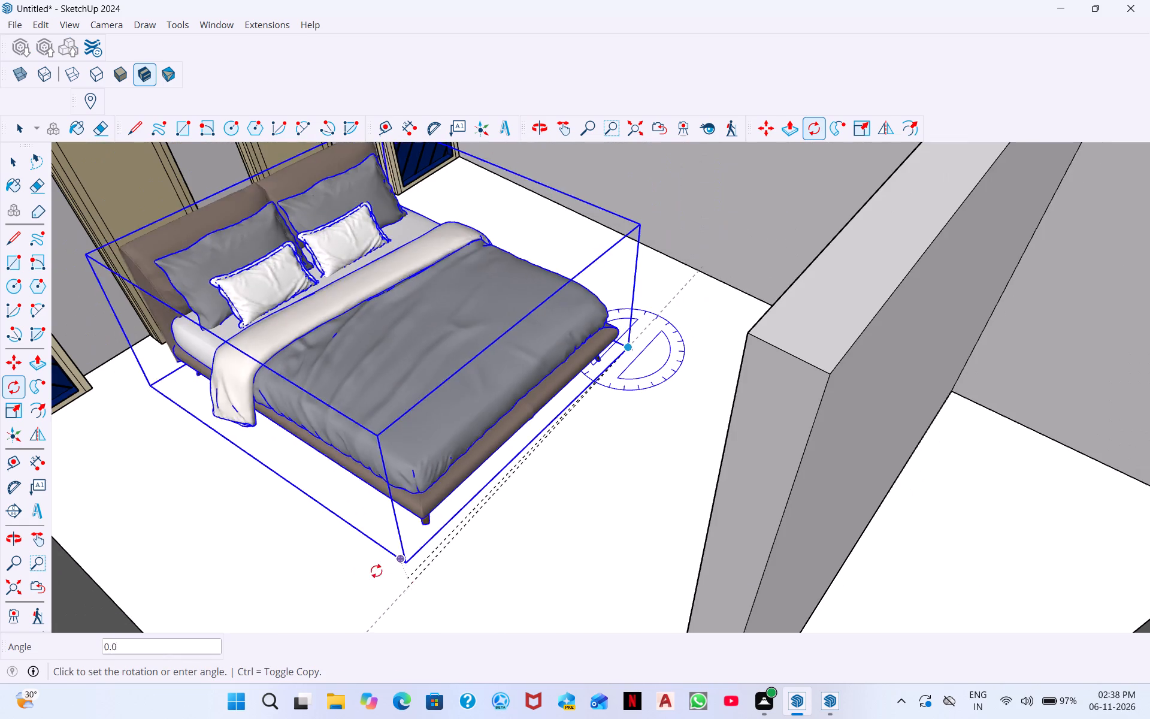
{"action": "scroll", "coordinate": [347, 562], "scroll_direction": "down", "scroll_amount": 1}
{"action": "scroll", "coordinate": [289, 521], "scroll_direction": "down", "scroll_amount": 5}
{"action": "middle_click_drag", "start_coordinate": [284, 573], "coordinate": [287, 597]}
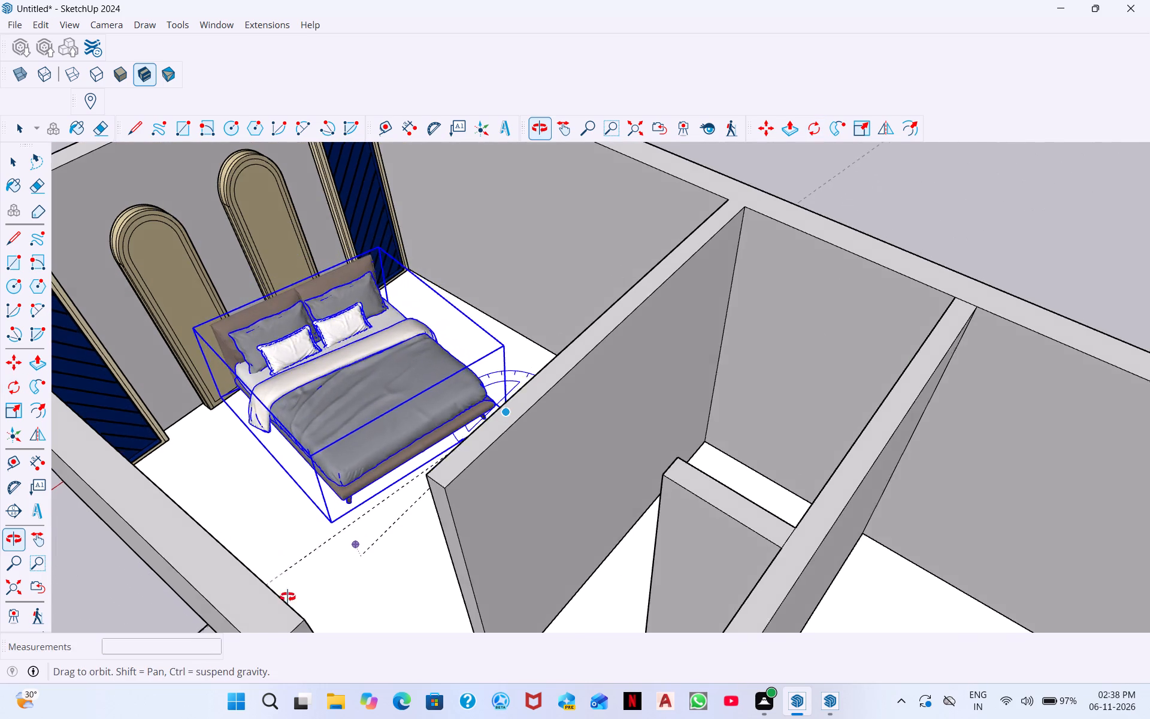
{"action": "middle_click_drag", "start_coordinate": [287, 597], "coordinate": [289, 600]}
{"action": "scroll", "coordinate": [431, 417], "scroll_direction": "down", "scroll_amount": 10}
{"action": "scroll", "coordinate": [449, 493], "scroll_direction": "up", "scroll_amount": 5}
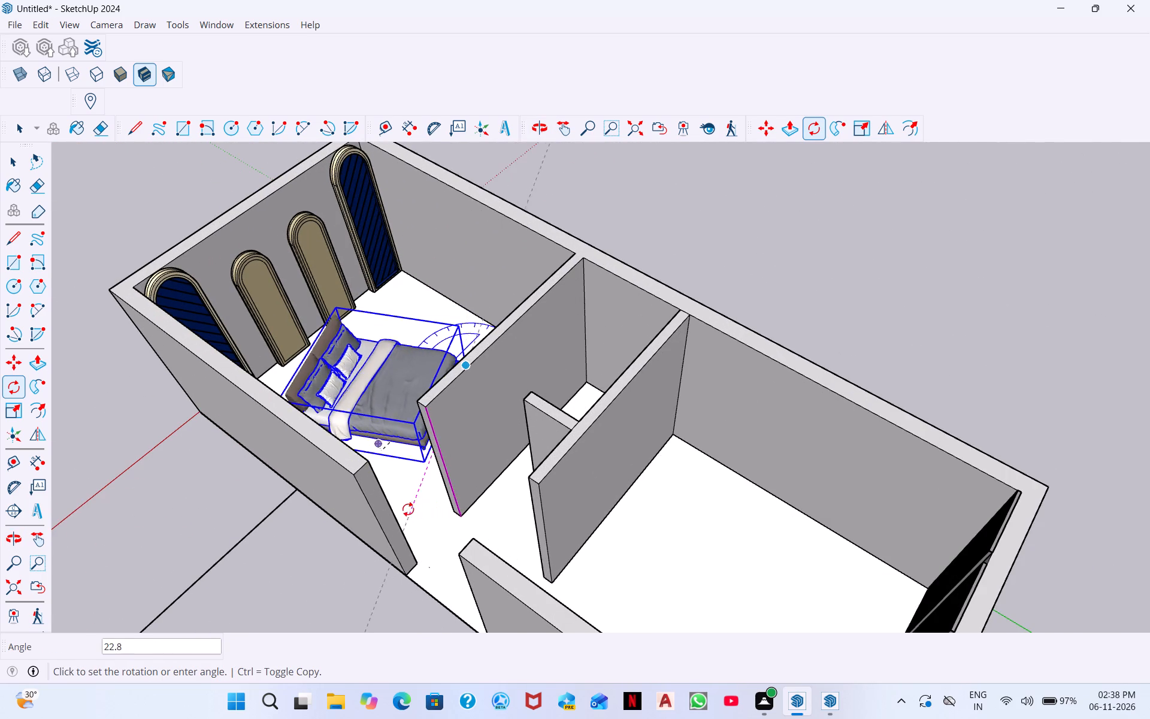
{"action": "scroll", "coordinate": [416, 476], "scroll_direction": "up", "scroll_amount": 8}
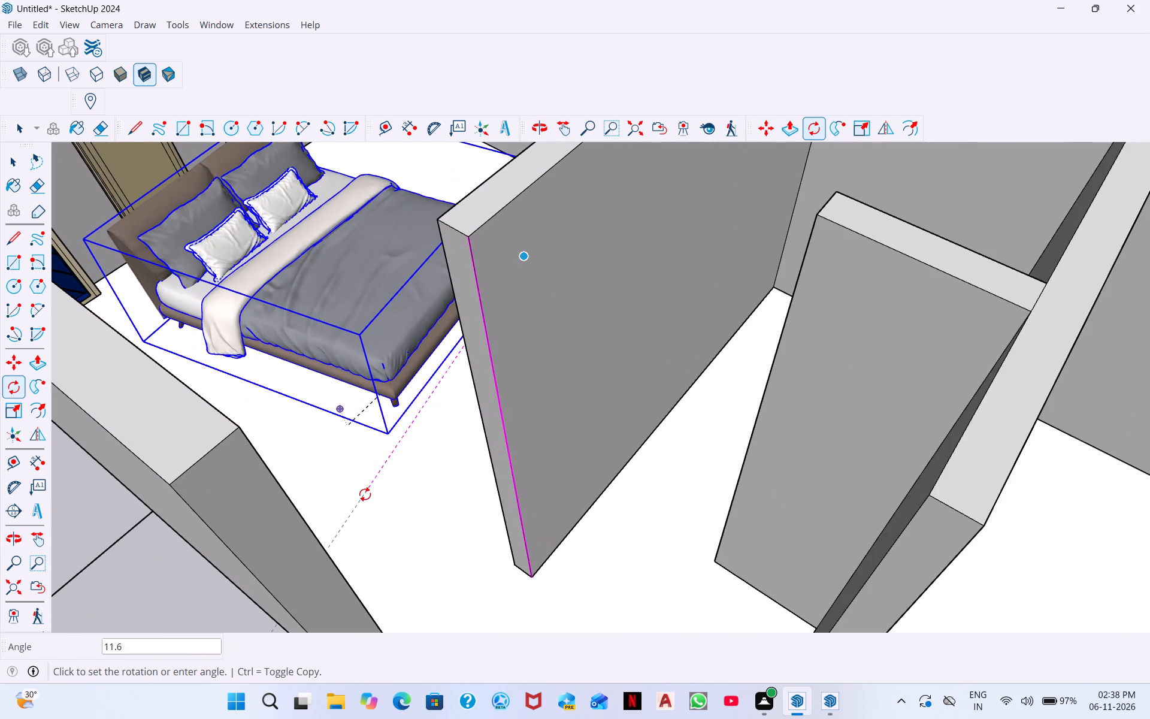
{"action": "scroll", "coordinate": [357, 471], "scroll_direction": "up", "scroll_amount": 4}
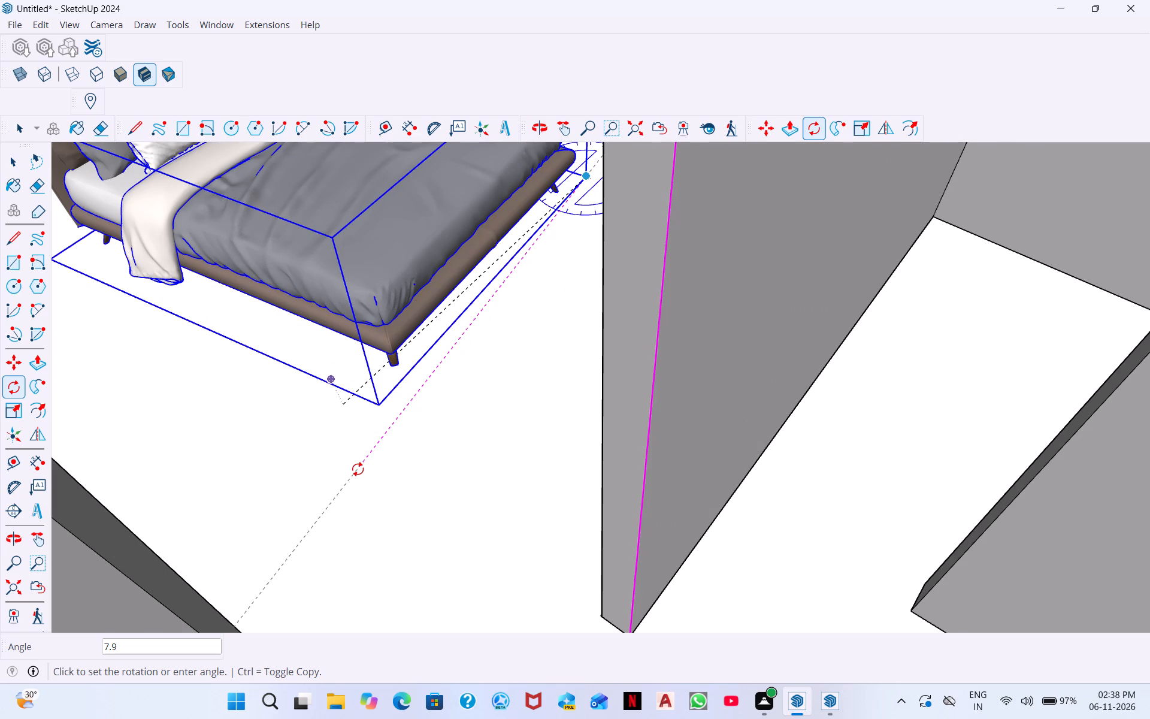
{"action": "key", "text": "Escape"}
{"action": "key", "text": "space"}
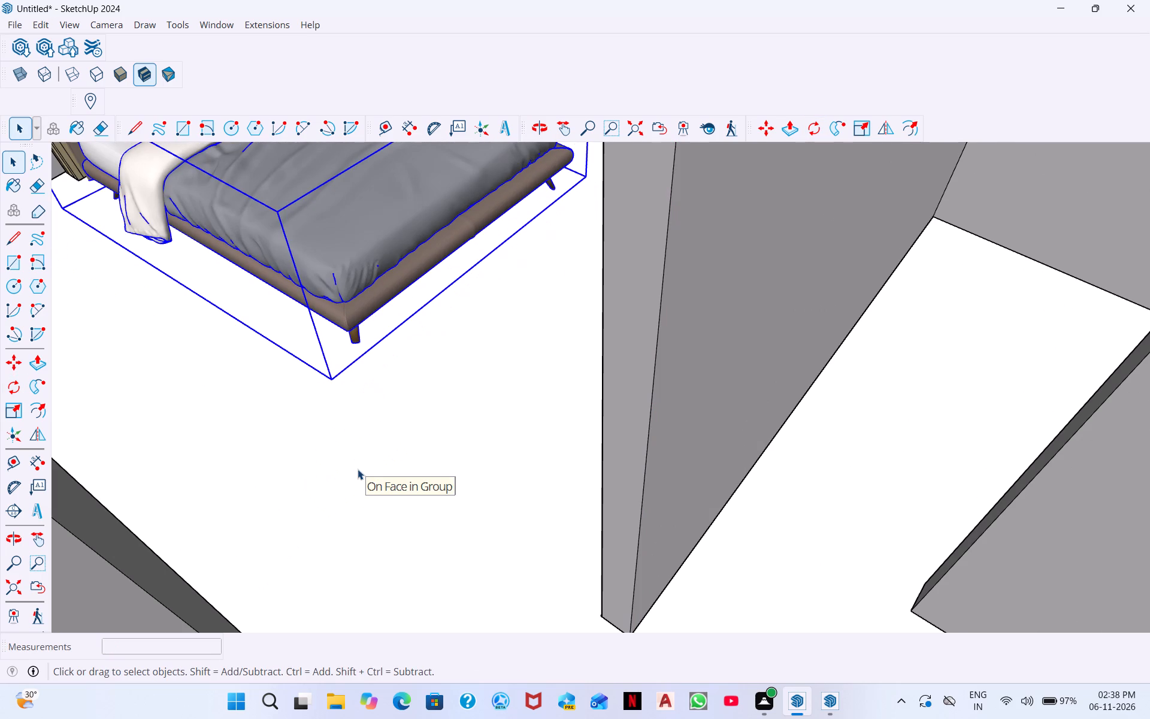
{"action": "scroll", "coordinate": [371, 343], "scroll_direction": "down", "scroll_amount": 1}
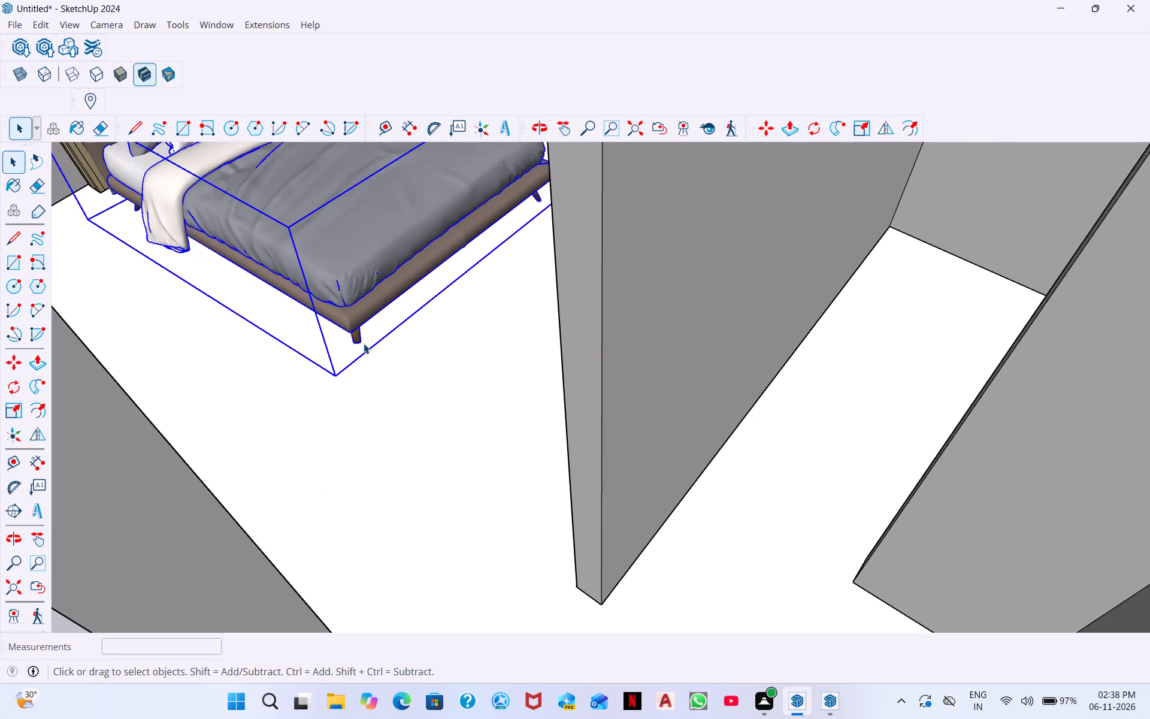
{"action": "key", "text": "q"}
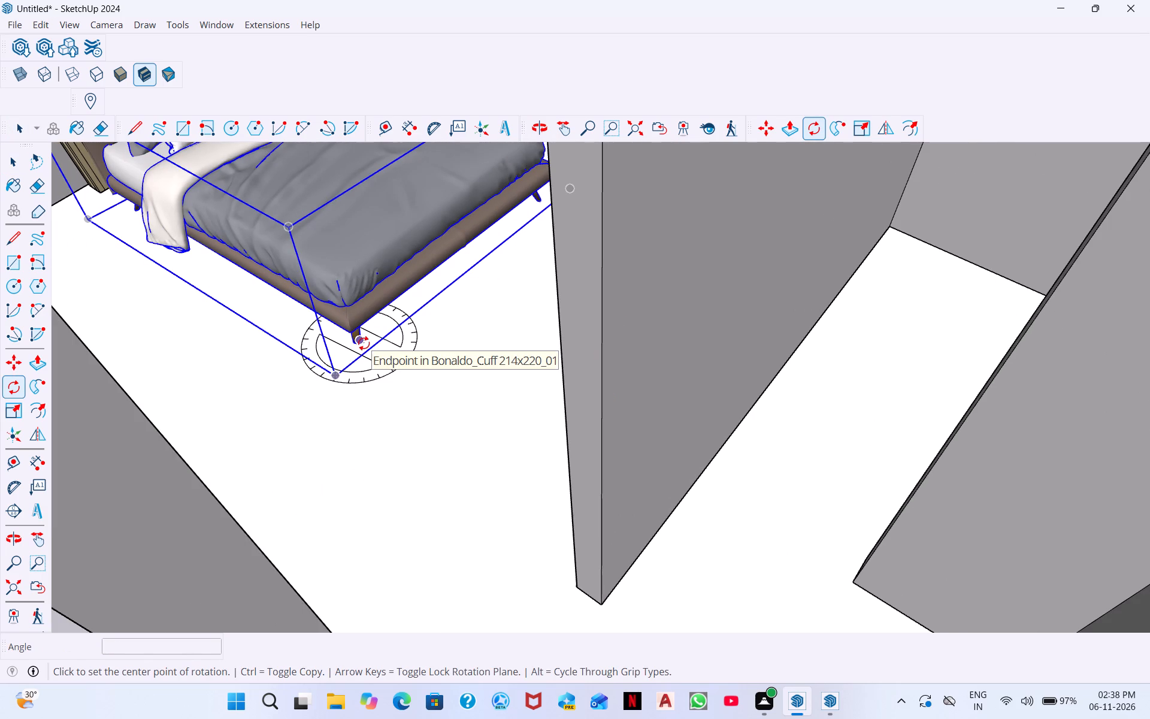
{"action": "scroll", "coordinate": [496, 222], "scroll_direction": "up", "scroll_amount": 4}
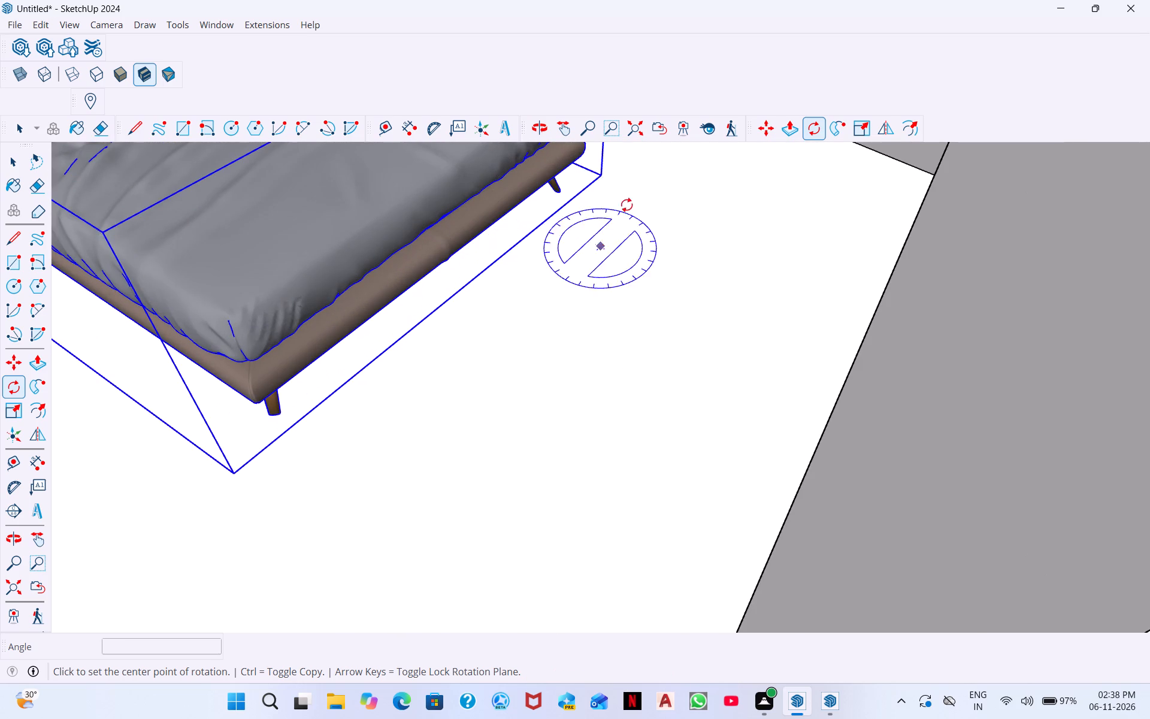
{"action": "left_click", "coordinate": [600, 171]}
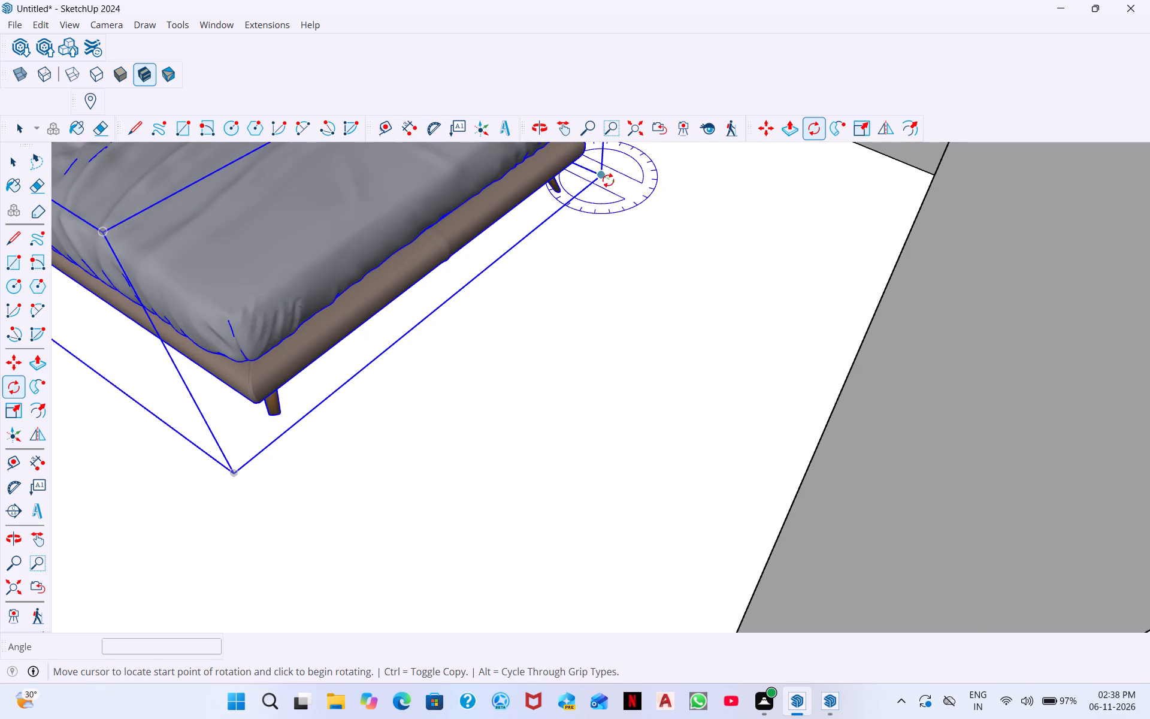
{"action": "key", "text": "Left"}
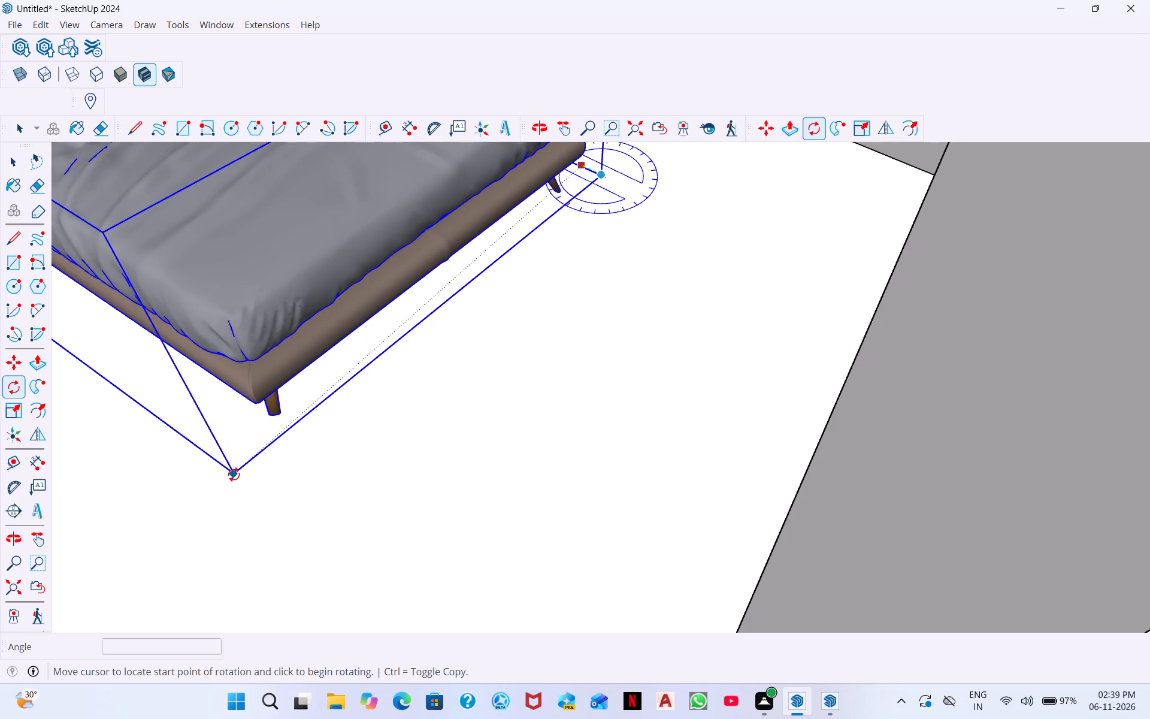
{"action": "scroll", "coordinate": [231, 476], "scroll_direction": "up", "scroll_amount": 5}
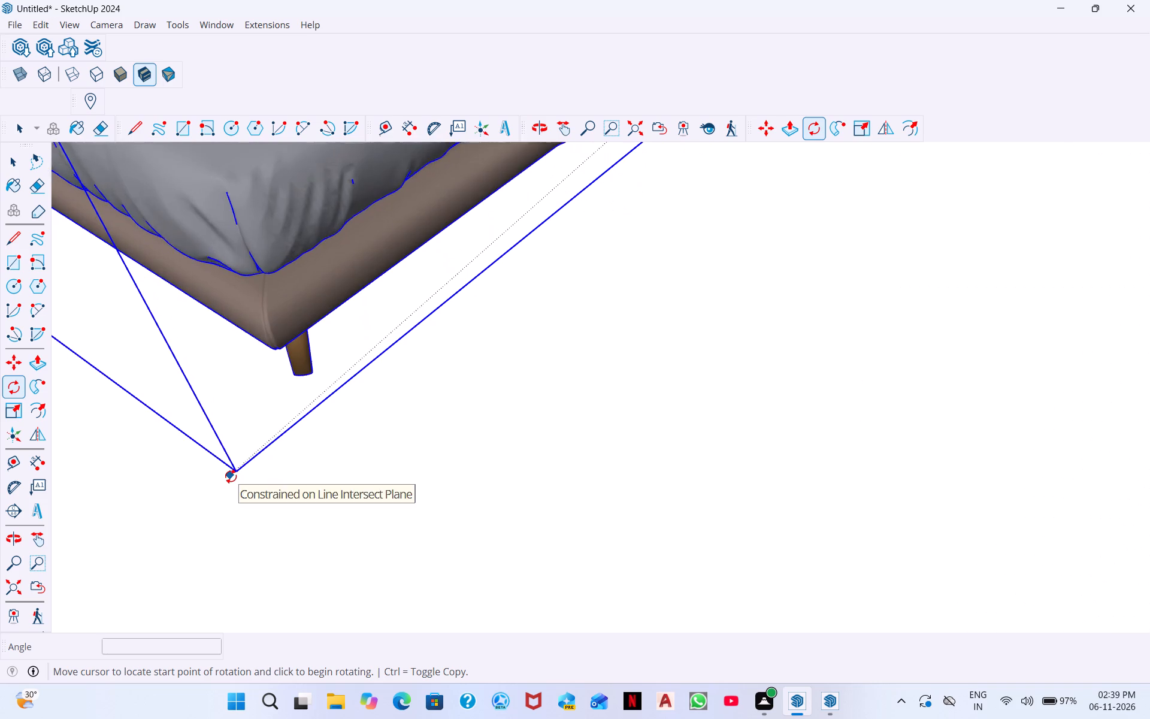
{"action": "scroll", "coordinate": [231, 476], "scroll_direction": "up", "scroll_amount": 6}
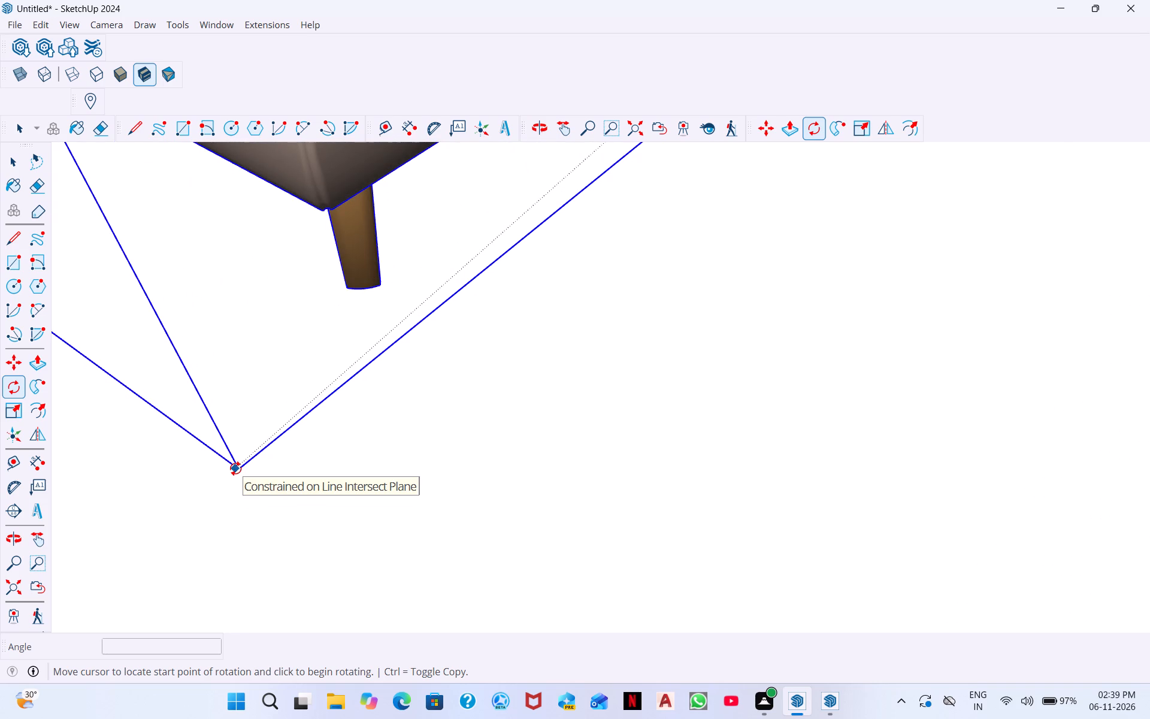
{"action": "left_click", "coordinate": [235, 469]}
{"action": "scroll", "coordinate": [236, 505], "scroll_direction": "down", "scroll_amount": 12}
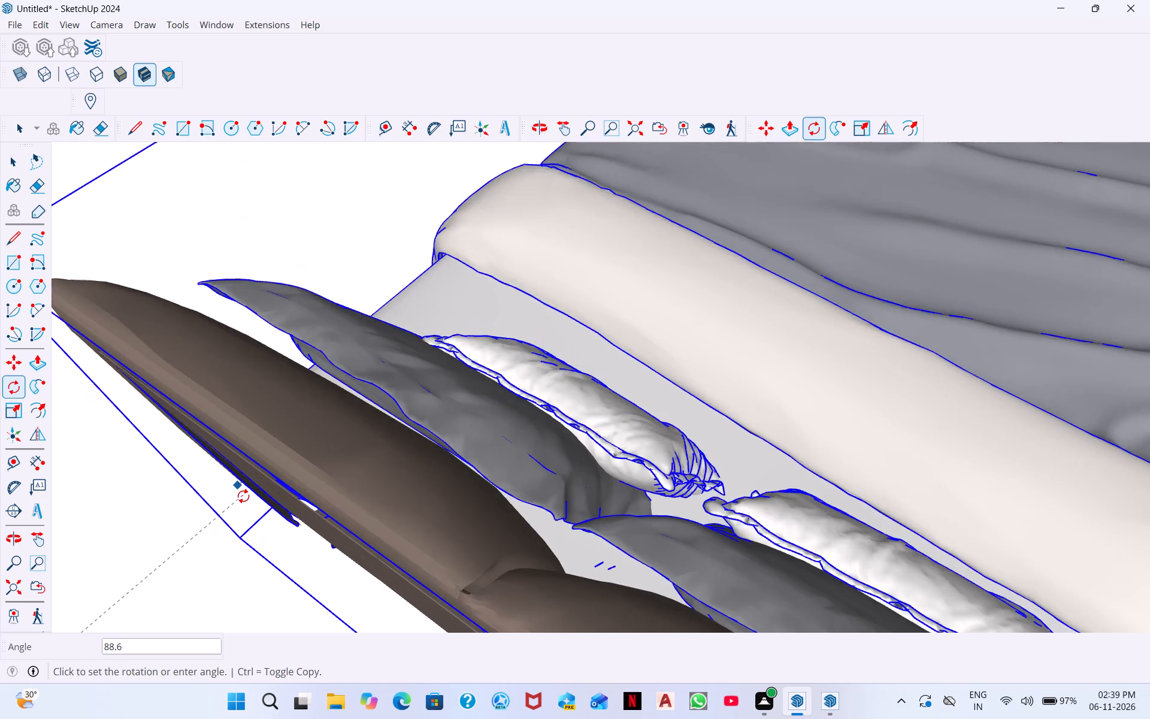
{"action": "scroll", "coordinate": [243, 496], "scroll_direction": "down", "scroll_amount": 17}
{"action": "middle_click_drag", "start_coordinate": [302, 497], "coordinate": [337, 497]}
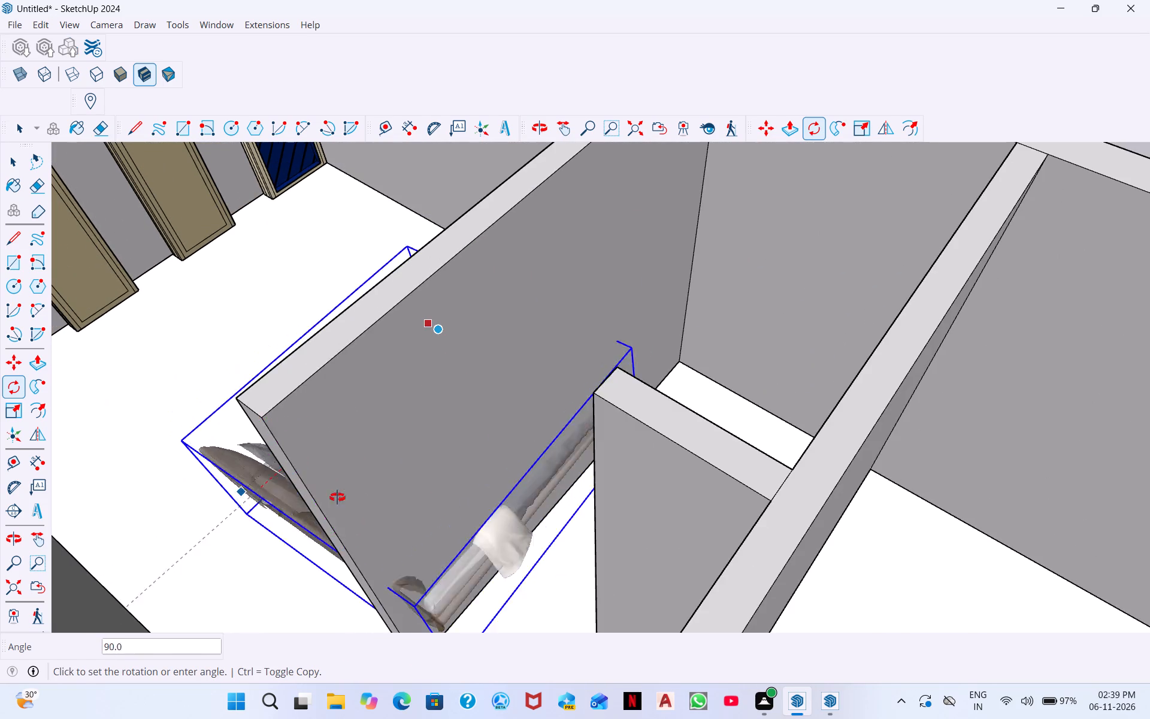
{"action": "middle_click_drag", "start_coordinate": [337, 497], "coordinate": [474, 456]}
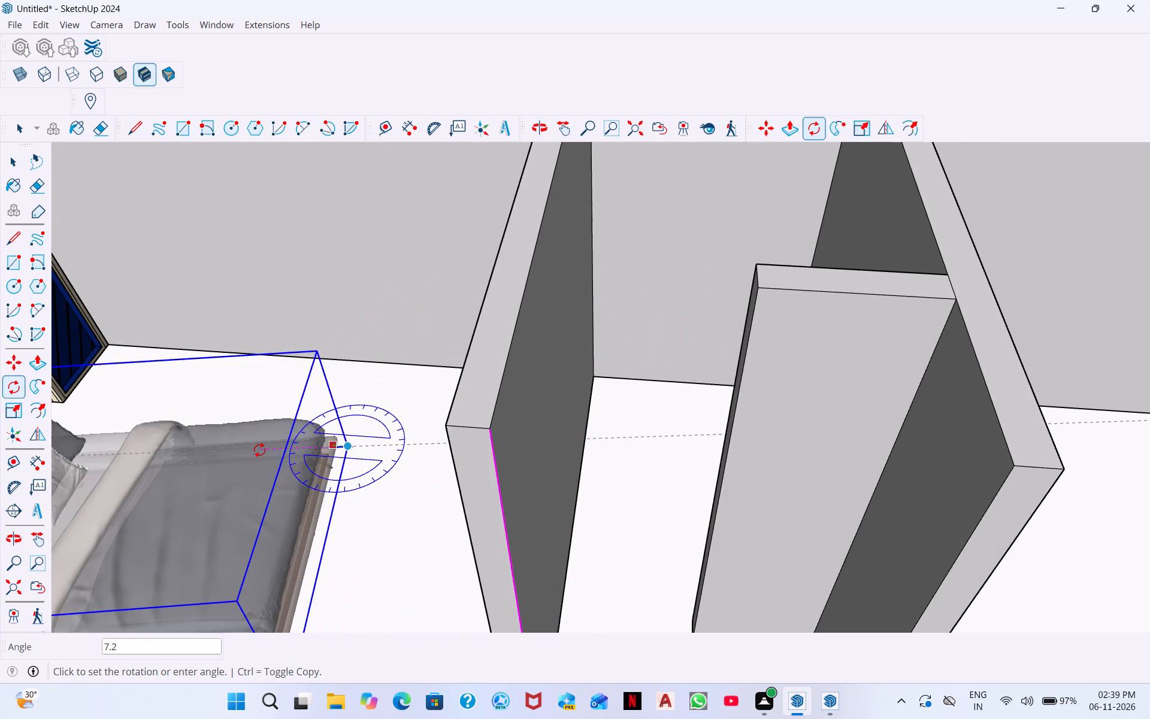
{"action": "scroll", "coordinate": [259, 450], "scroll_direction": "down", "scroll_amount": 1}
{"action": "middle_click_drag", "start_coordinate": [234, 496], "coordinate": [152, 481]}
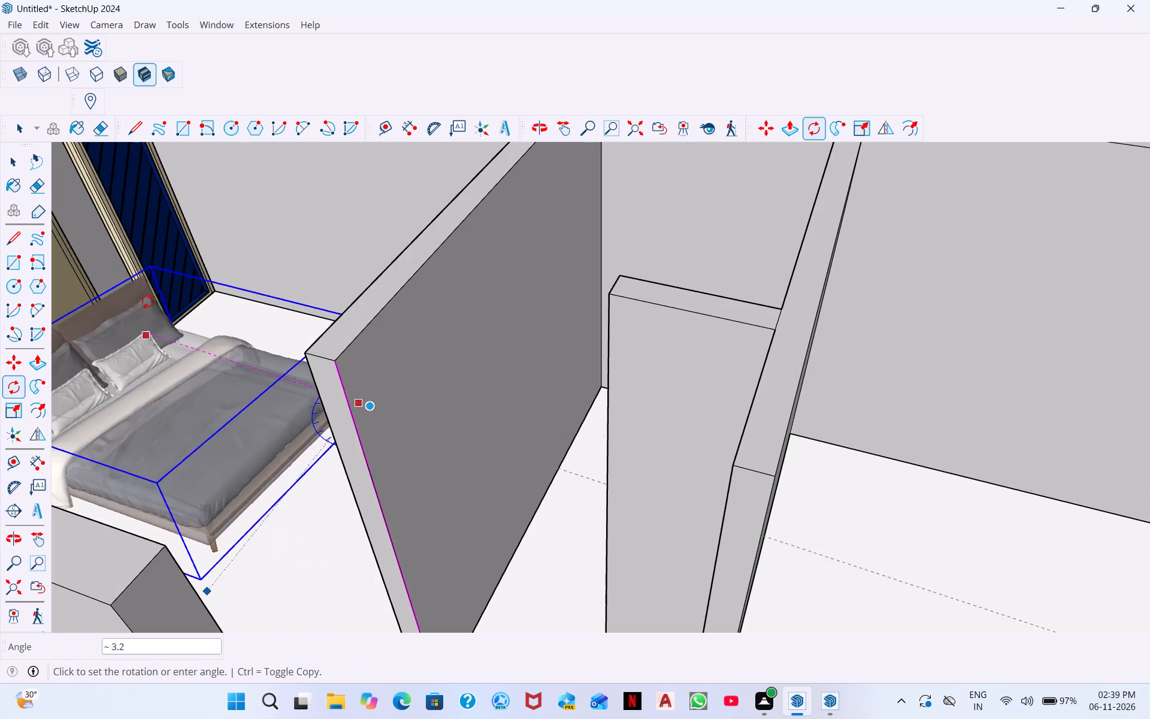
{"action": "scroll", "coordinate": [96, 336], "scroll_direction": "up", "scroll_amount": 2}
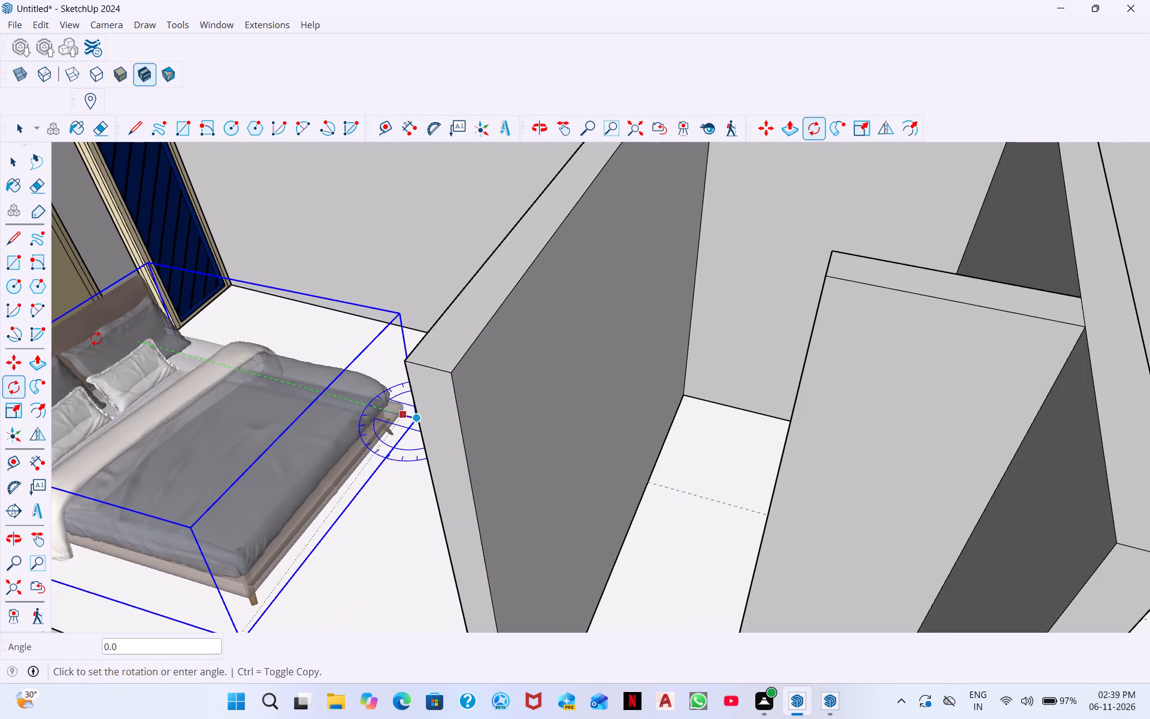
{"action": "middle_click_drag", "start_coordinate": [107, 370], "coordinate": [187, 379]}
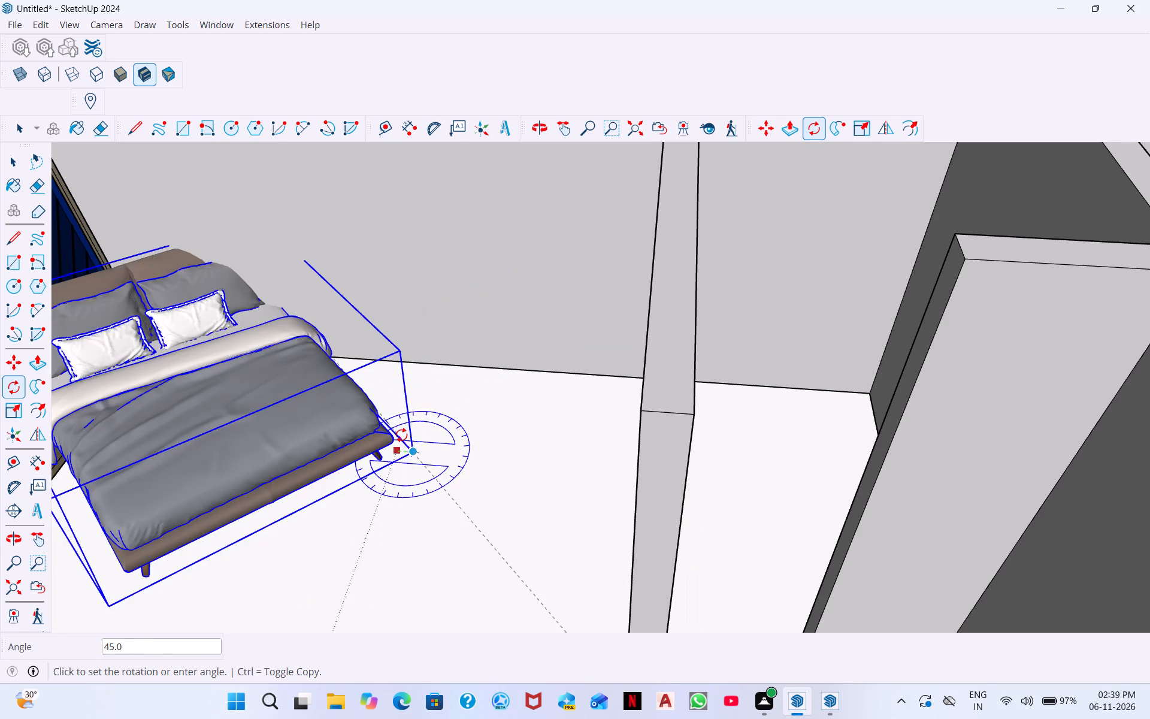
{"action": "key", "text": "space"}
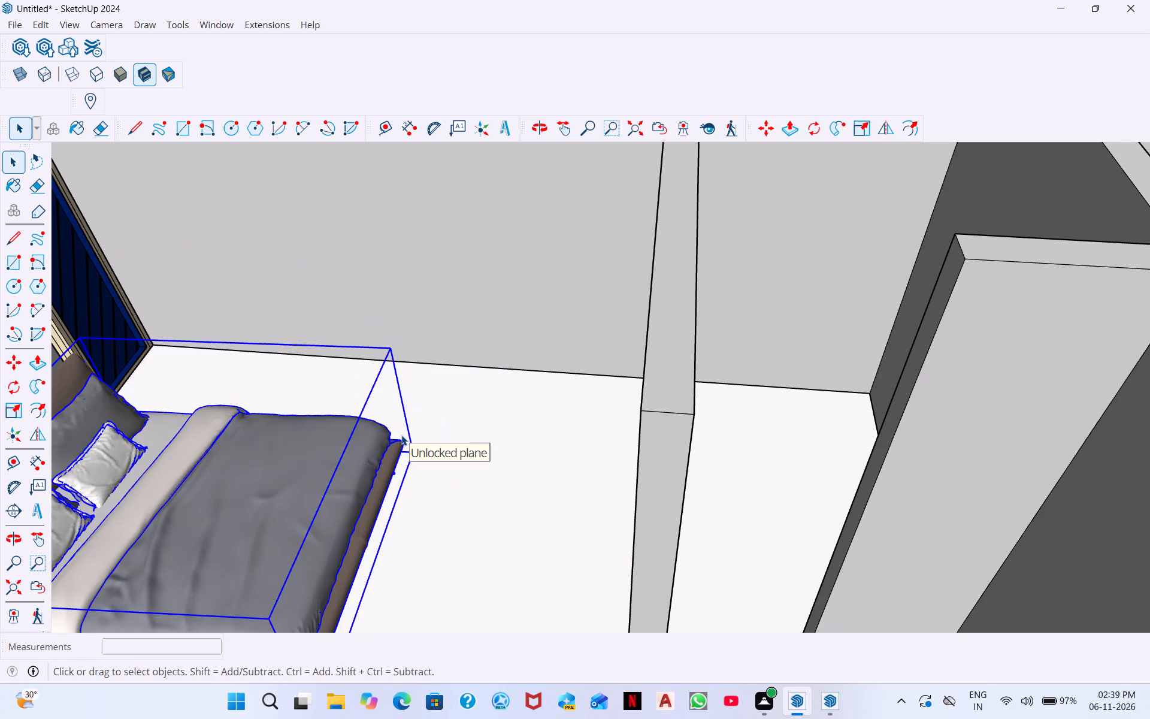
Rotate the bed in the floor plane about the lower corner of its bounding box at the foot end, on the navy arch side.
{"action": "scroll", "coordinate": [417, 461], "scroll_direction": "up", "scroll_amount": 2}
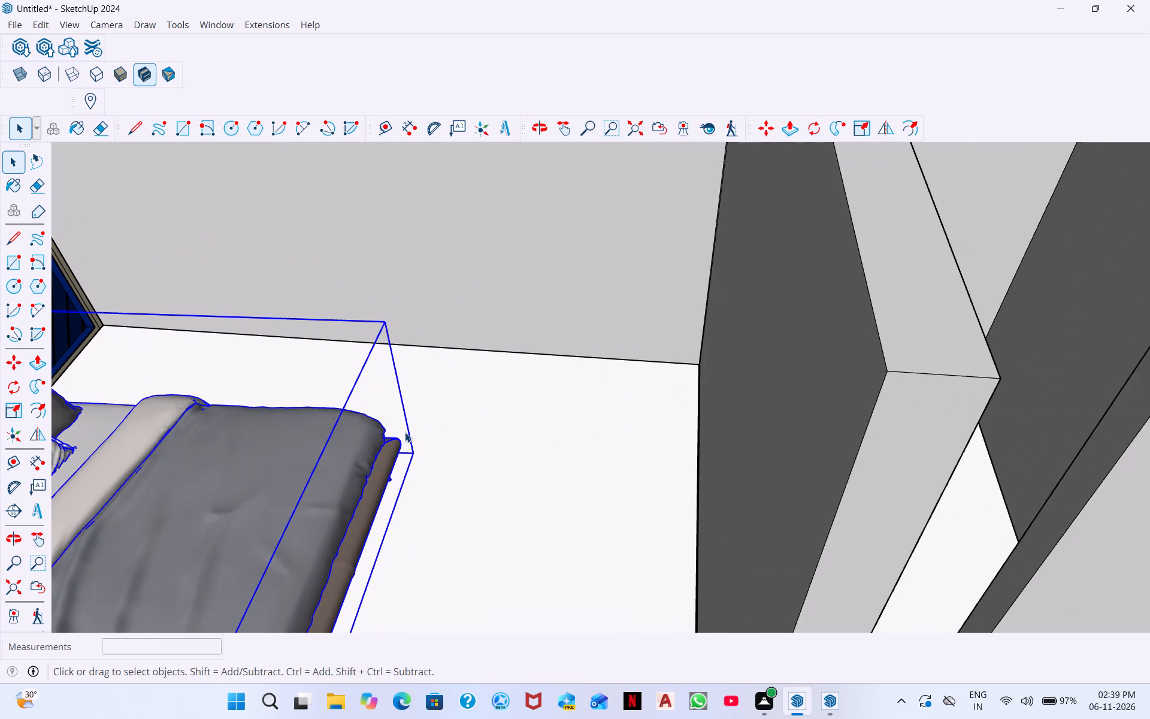
{"action": "key", "text": "q"}
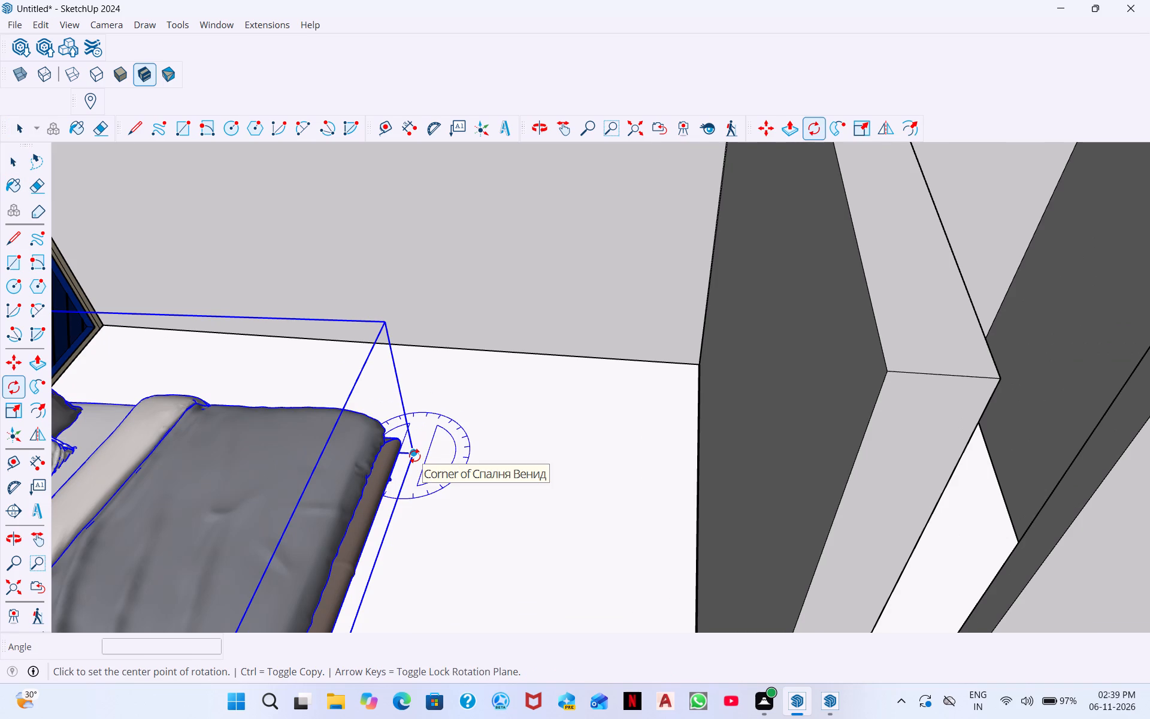
{"action": "left_click_drag", "start_coordinate": [413, 454], "coordinate": [417, 490]}
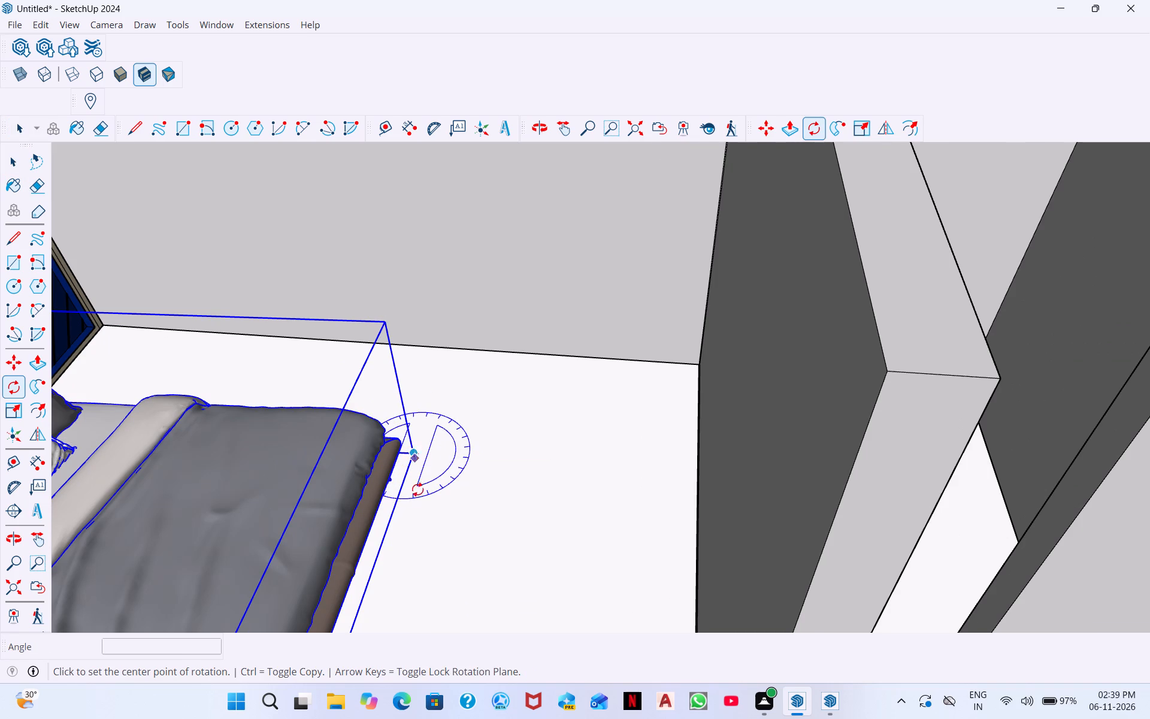
{"action": "left_click_drag", "start_coordinate": [417, 490], "coordinate": [417, 491]}
{"action": "scroll", "coordinate": [416, 464], "scroll_direction": "down", "scroll_amount": 7}
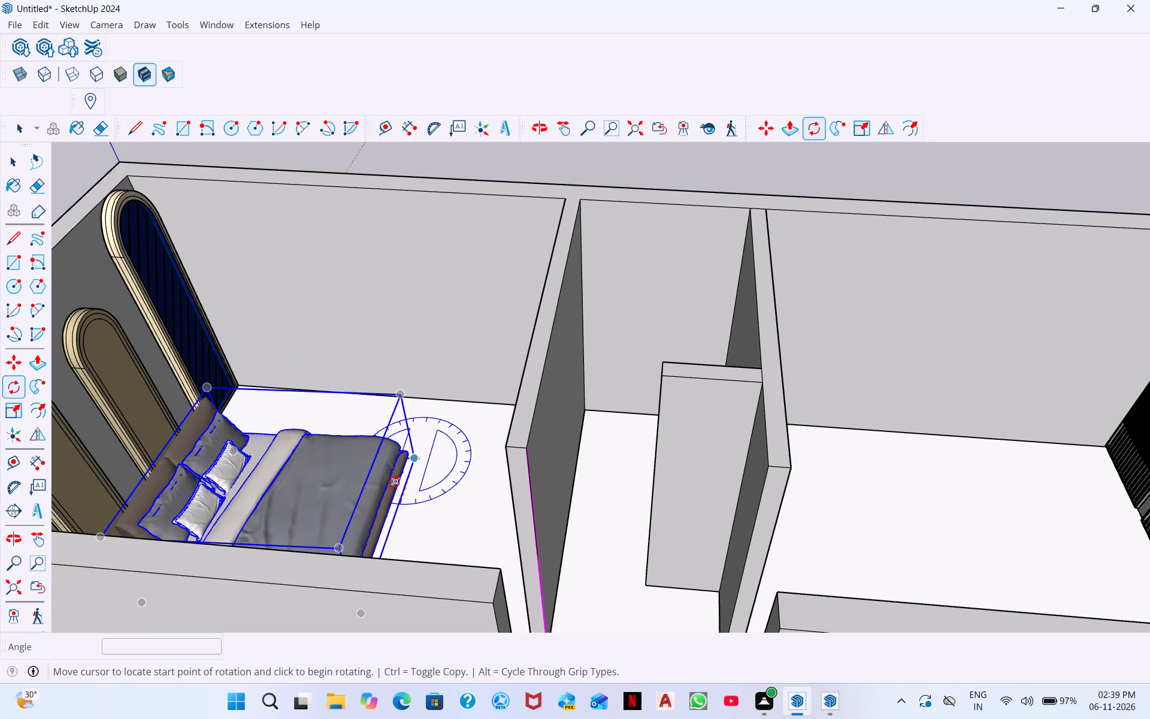
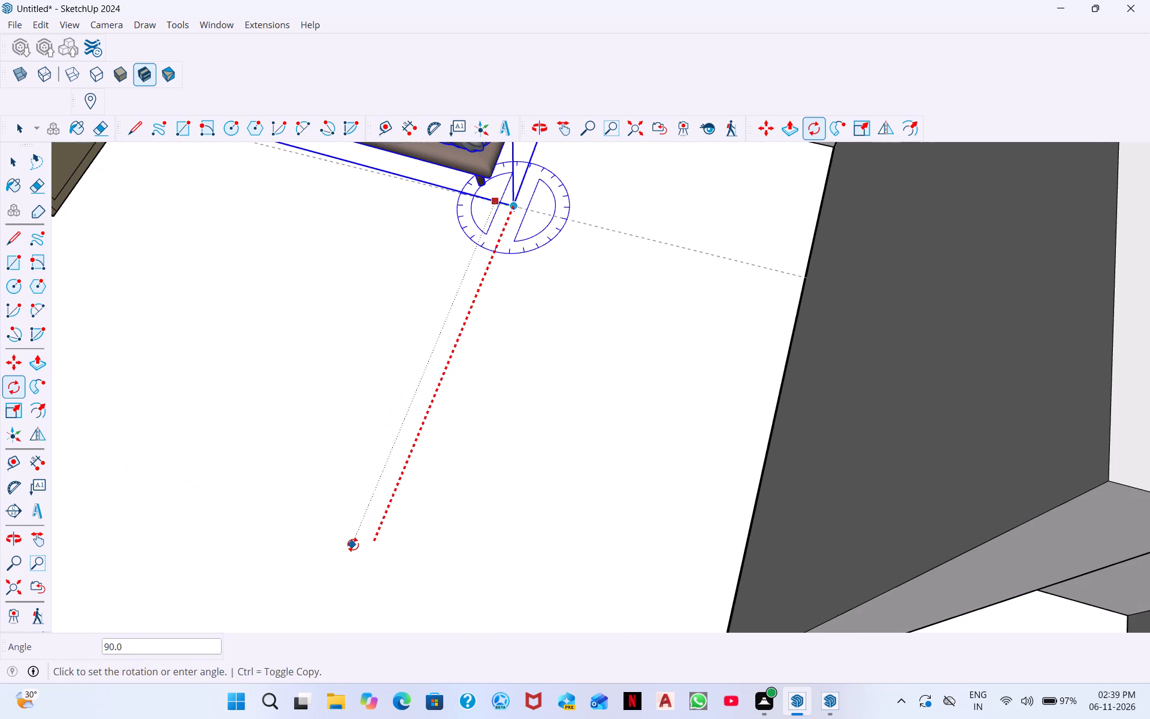
Adjust the bed's rotation in the floor plane about the lower corner of its bounding box at the foot end.
{"action": "key", "text": "Left"}
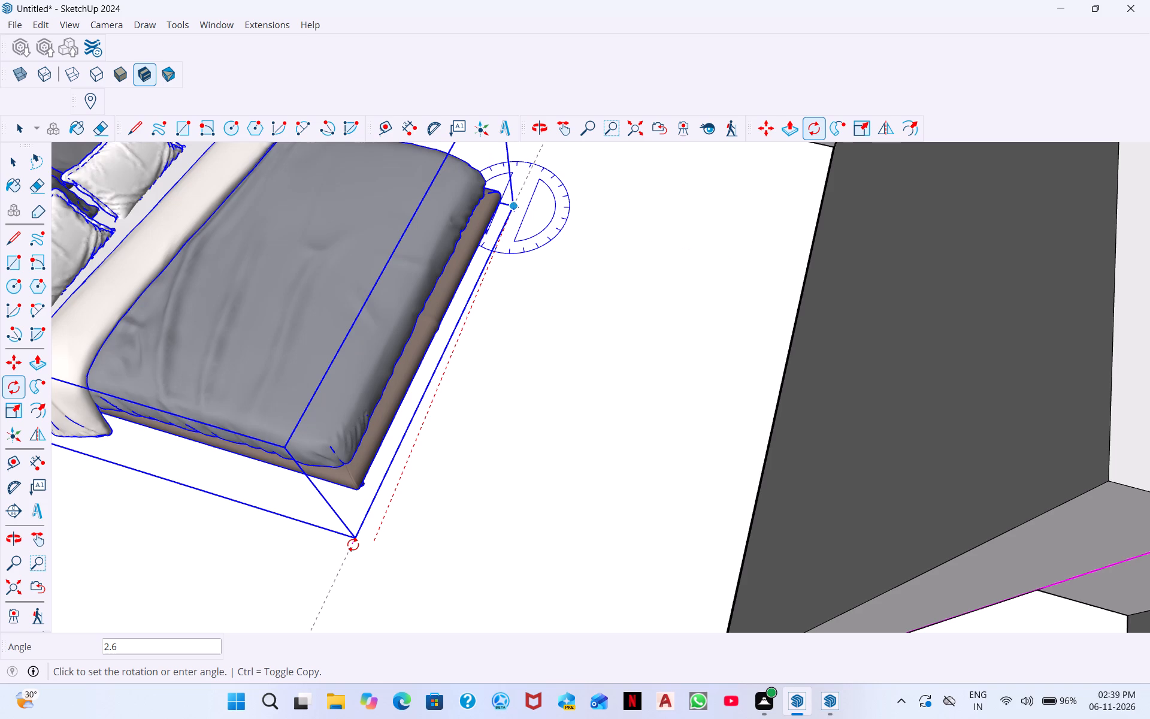
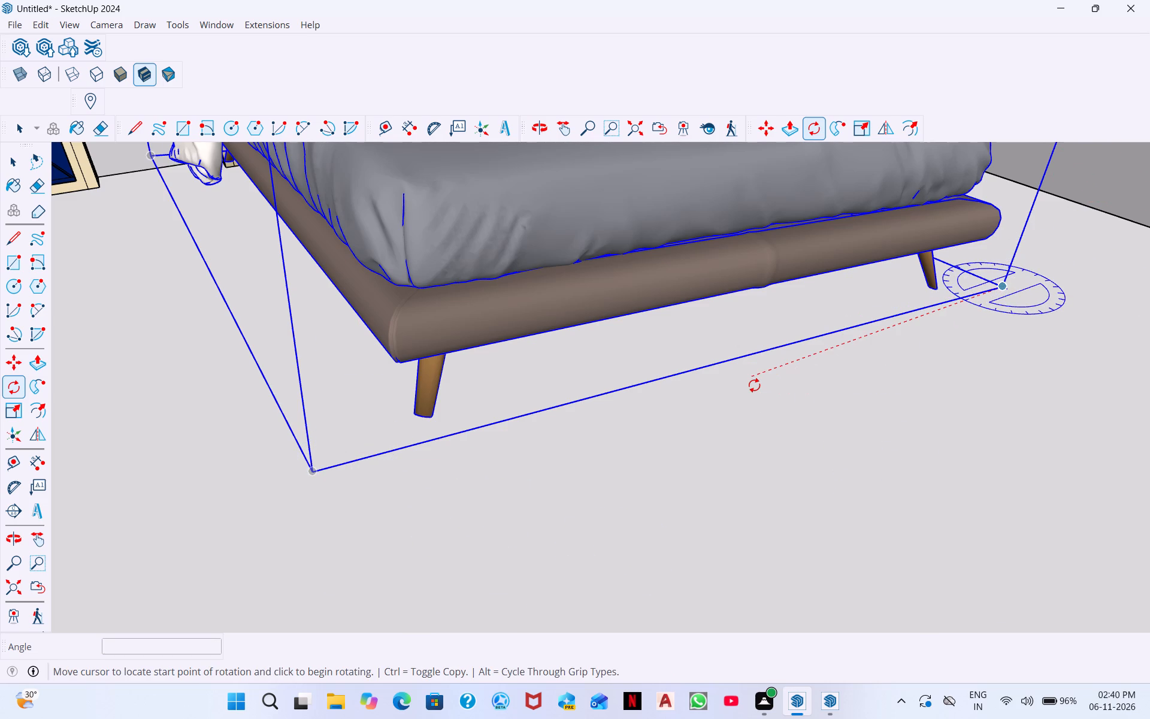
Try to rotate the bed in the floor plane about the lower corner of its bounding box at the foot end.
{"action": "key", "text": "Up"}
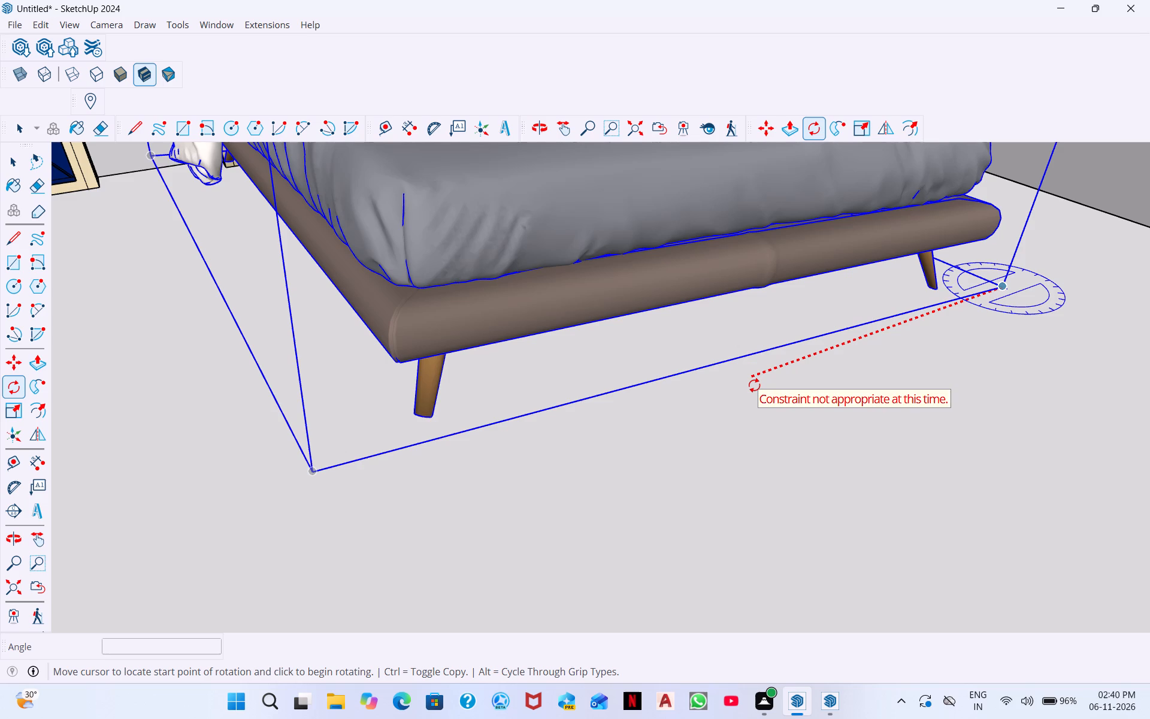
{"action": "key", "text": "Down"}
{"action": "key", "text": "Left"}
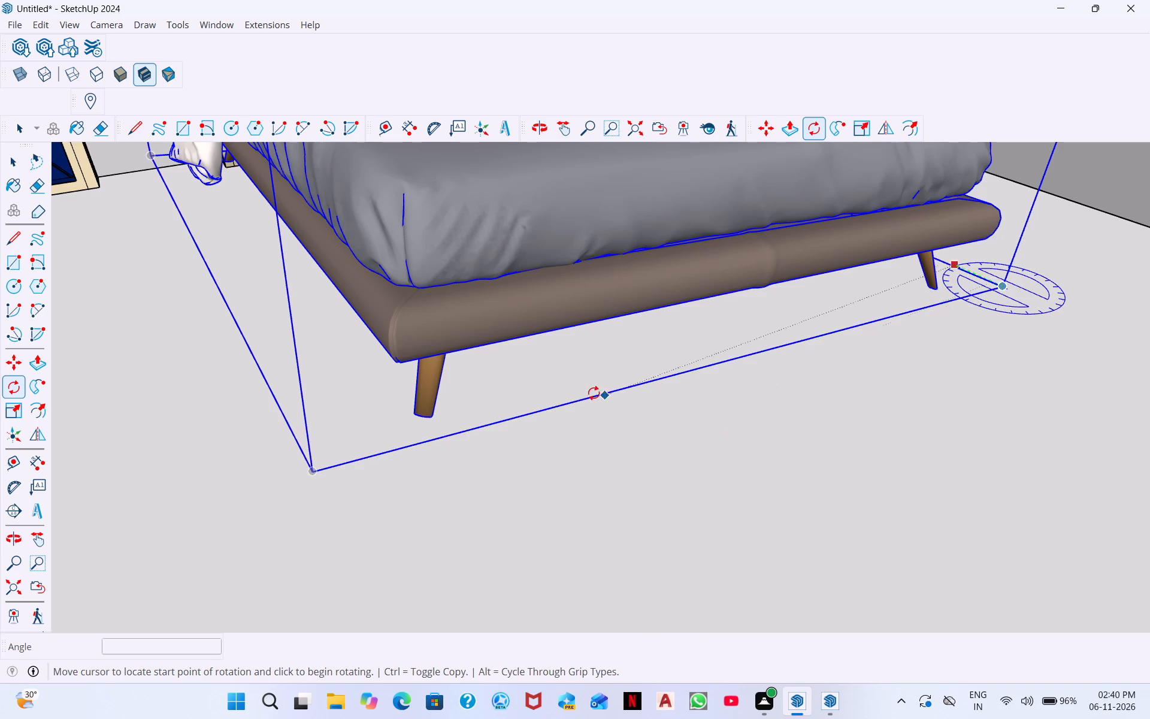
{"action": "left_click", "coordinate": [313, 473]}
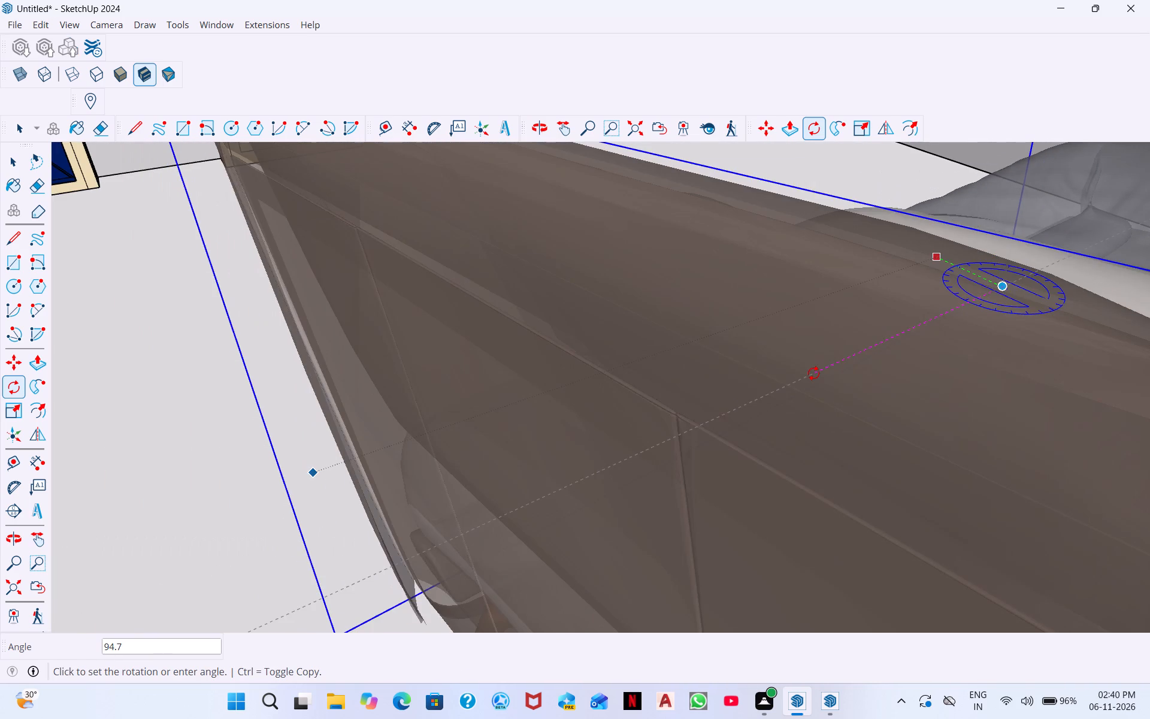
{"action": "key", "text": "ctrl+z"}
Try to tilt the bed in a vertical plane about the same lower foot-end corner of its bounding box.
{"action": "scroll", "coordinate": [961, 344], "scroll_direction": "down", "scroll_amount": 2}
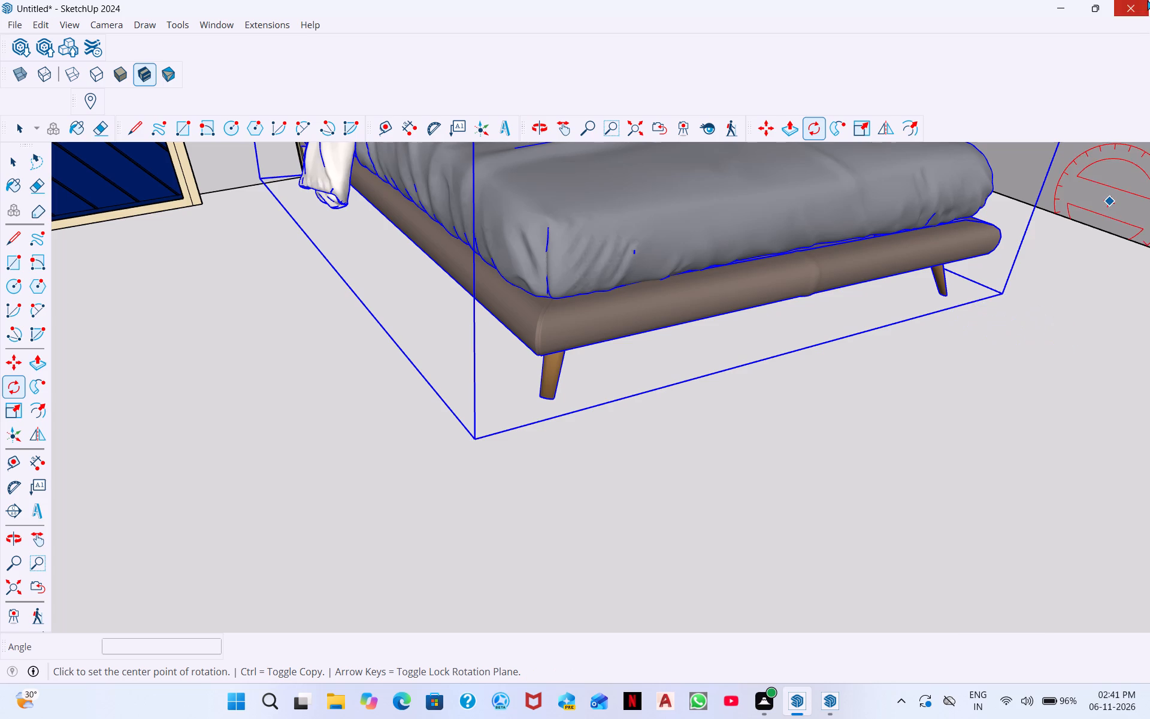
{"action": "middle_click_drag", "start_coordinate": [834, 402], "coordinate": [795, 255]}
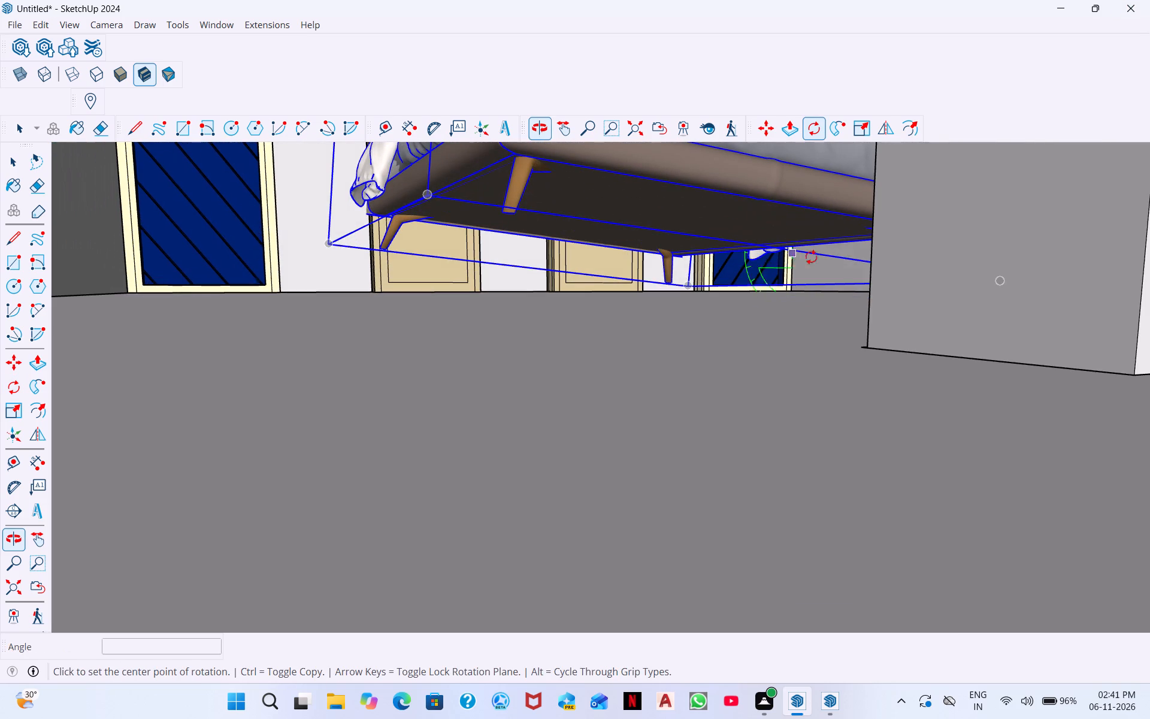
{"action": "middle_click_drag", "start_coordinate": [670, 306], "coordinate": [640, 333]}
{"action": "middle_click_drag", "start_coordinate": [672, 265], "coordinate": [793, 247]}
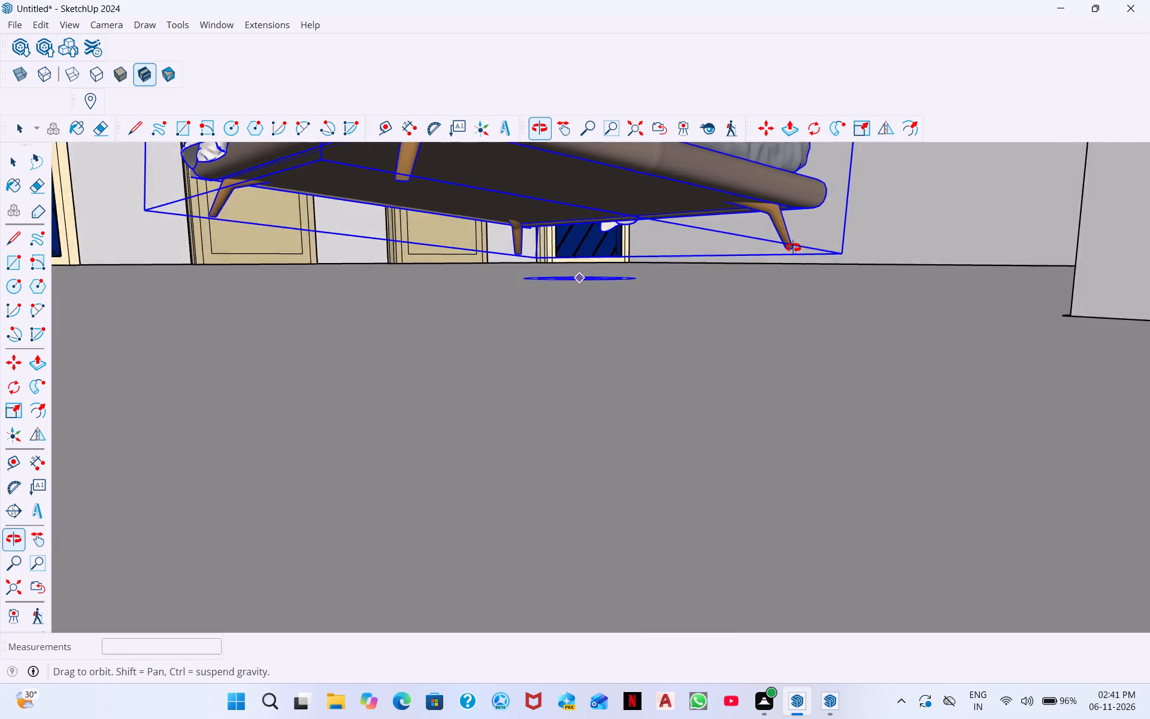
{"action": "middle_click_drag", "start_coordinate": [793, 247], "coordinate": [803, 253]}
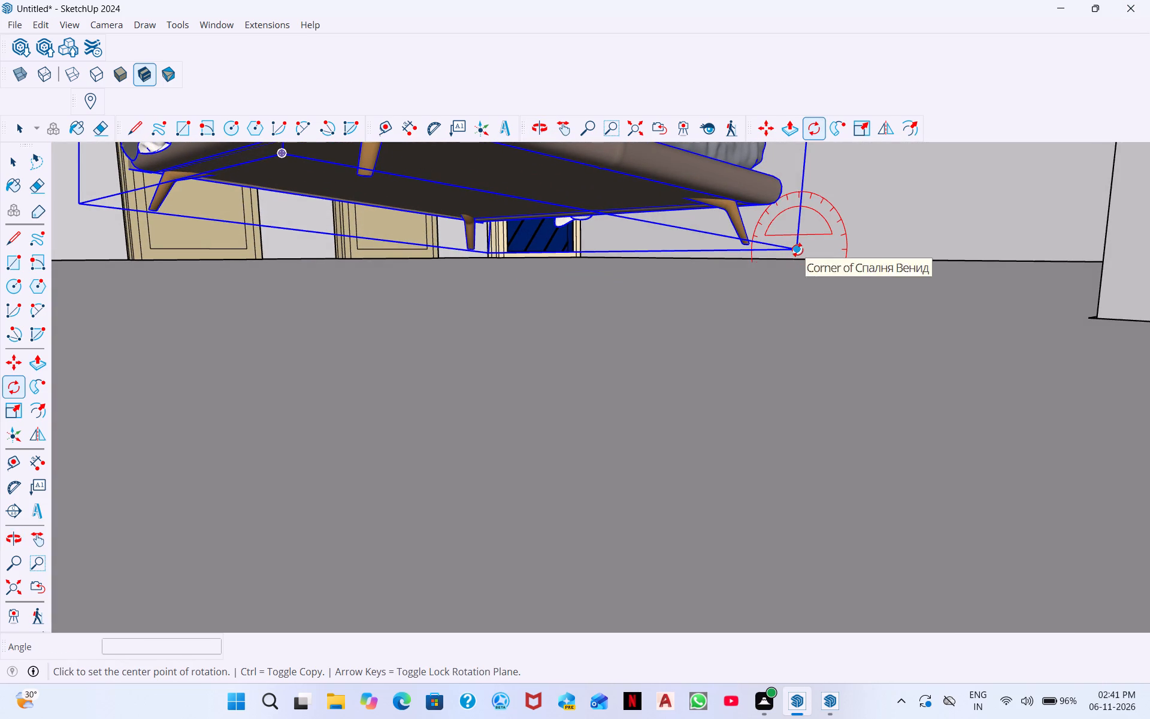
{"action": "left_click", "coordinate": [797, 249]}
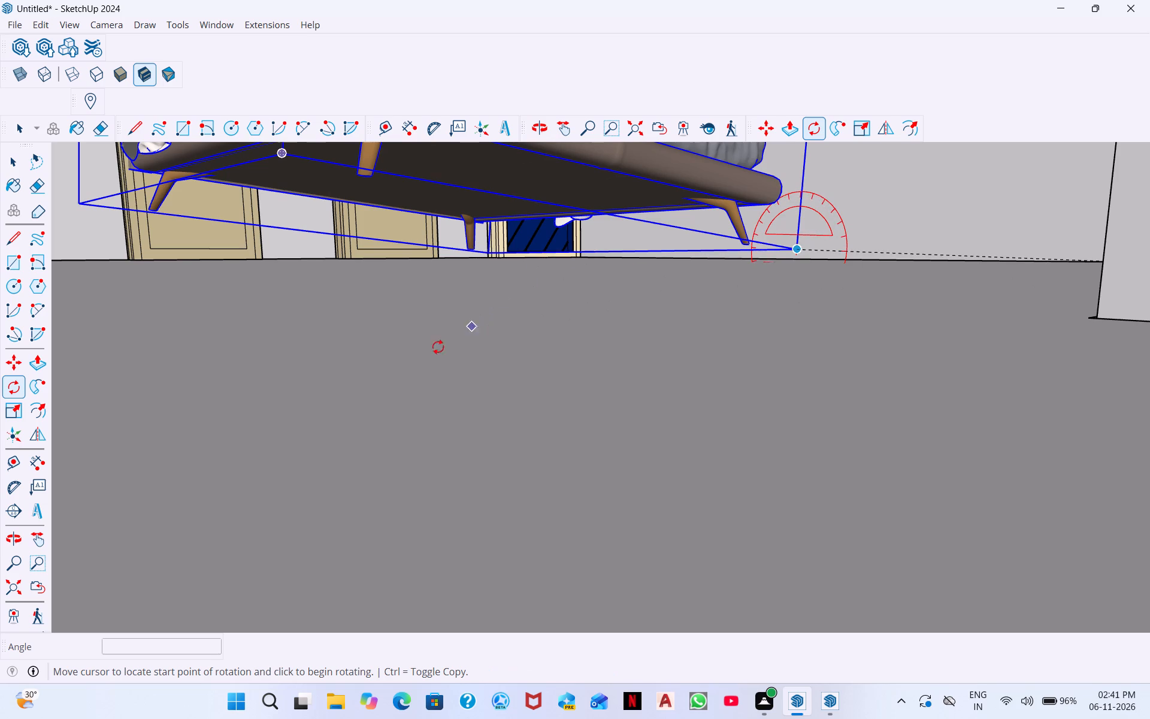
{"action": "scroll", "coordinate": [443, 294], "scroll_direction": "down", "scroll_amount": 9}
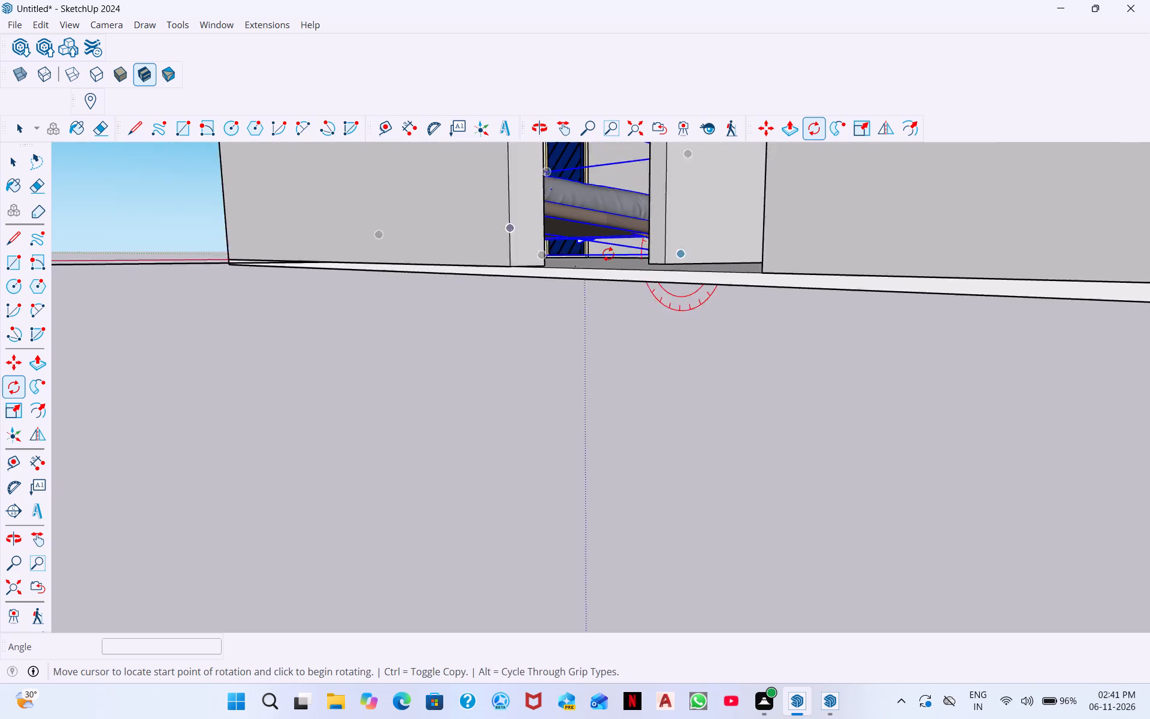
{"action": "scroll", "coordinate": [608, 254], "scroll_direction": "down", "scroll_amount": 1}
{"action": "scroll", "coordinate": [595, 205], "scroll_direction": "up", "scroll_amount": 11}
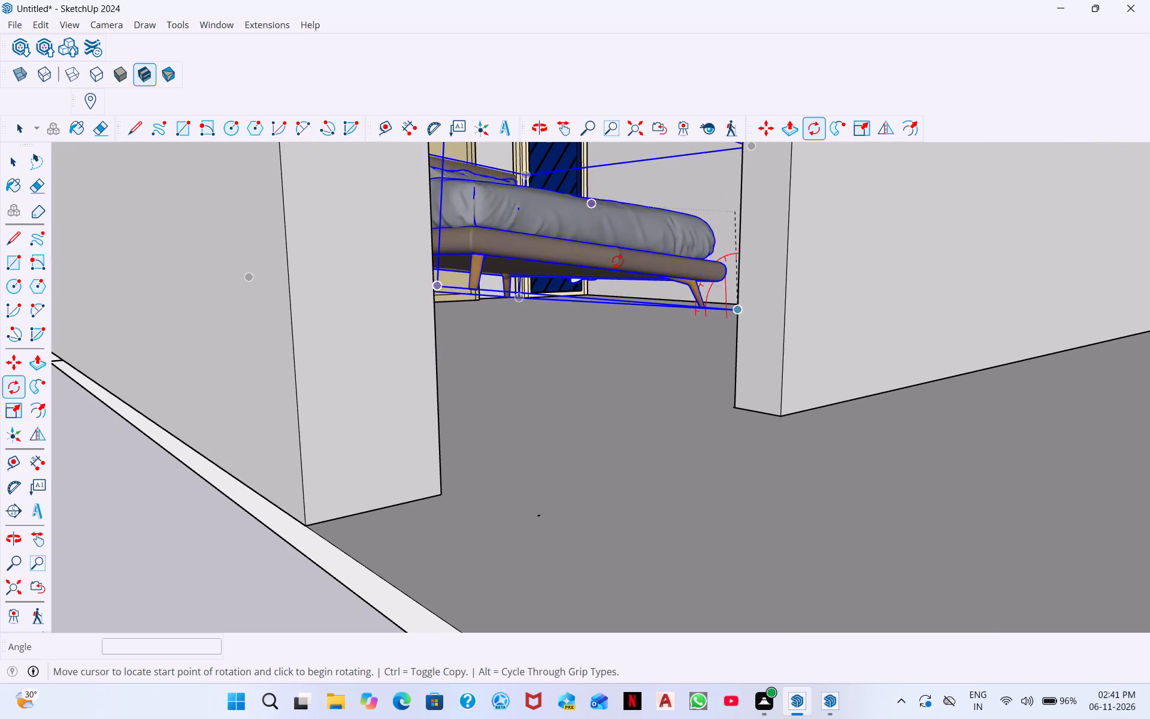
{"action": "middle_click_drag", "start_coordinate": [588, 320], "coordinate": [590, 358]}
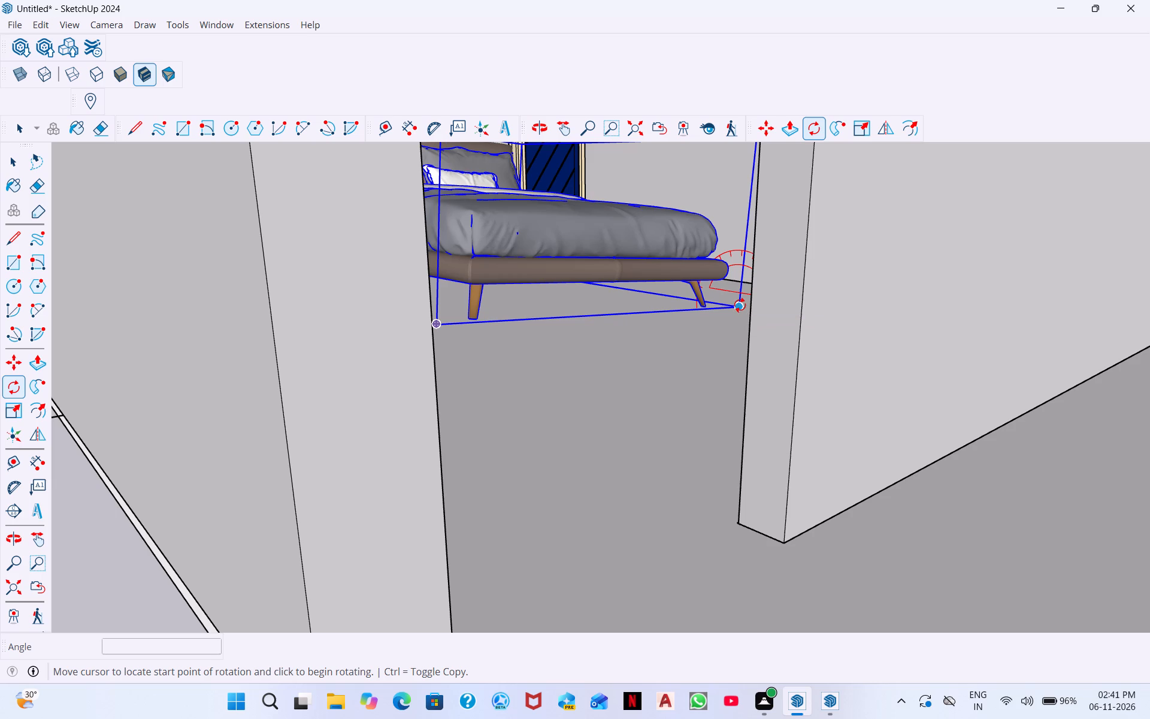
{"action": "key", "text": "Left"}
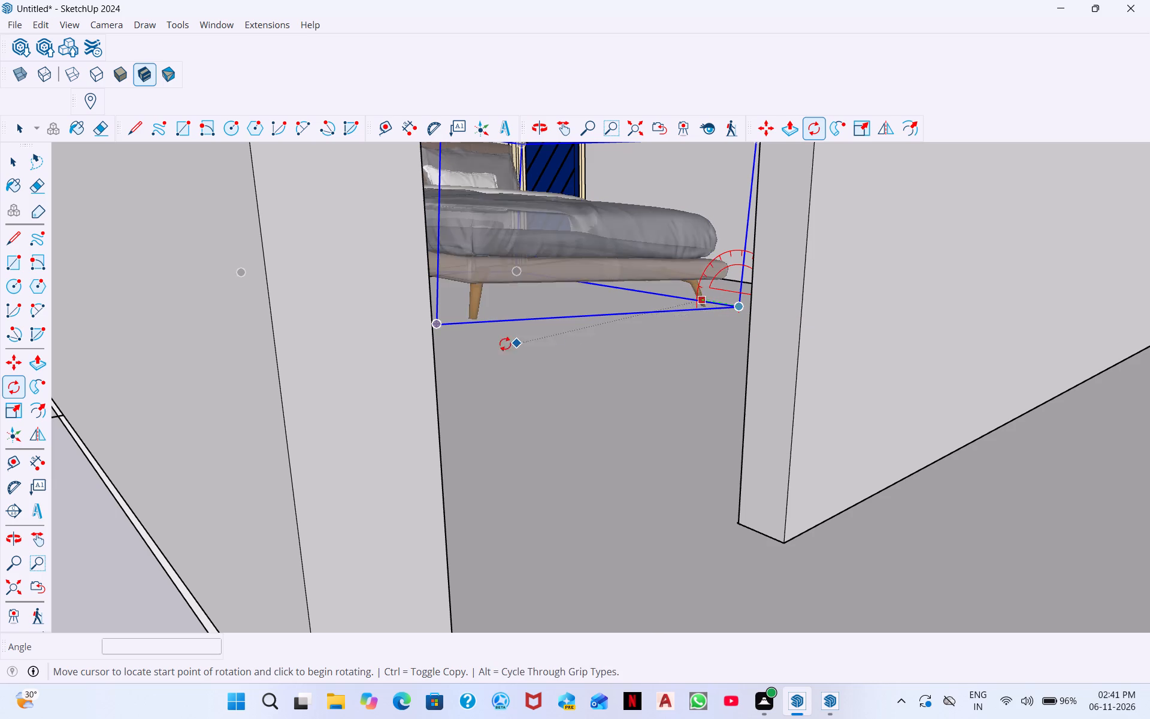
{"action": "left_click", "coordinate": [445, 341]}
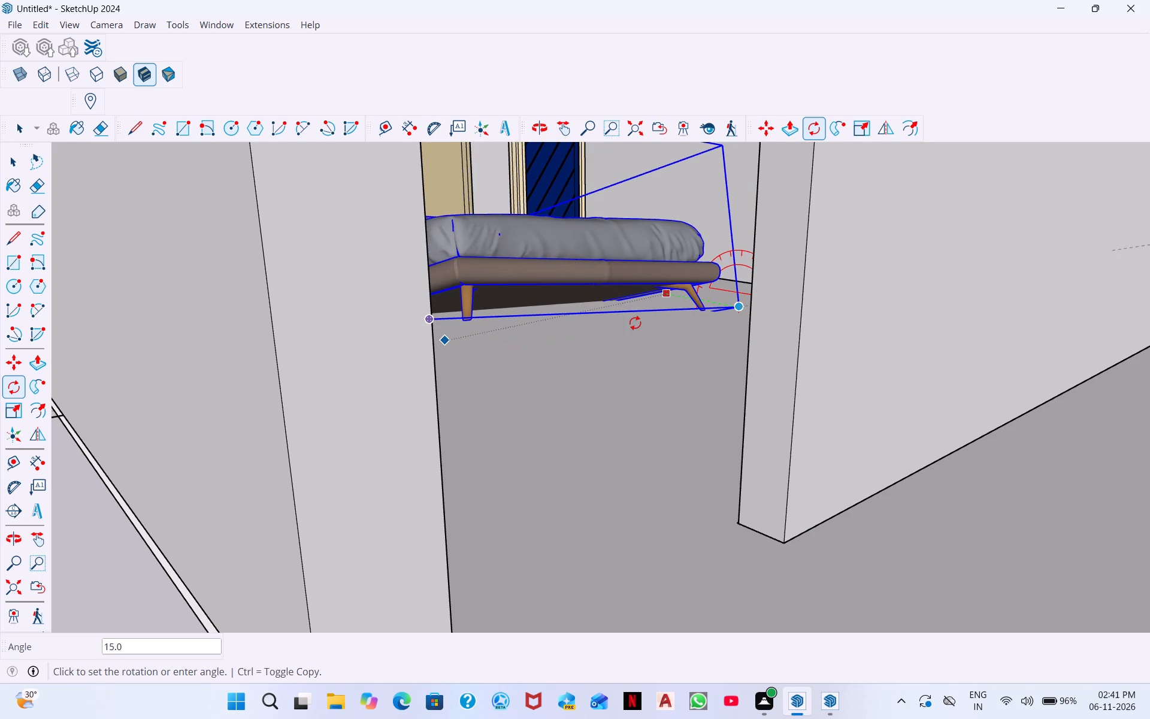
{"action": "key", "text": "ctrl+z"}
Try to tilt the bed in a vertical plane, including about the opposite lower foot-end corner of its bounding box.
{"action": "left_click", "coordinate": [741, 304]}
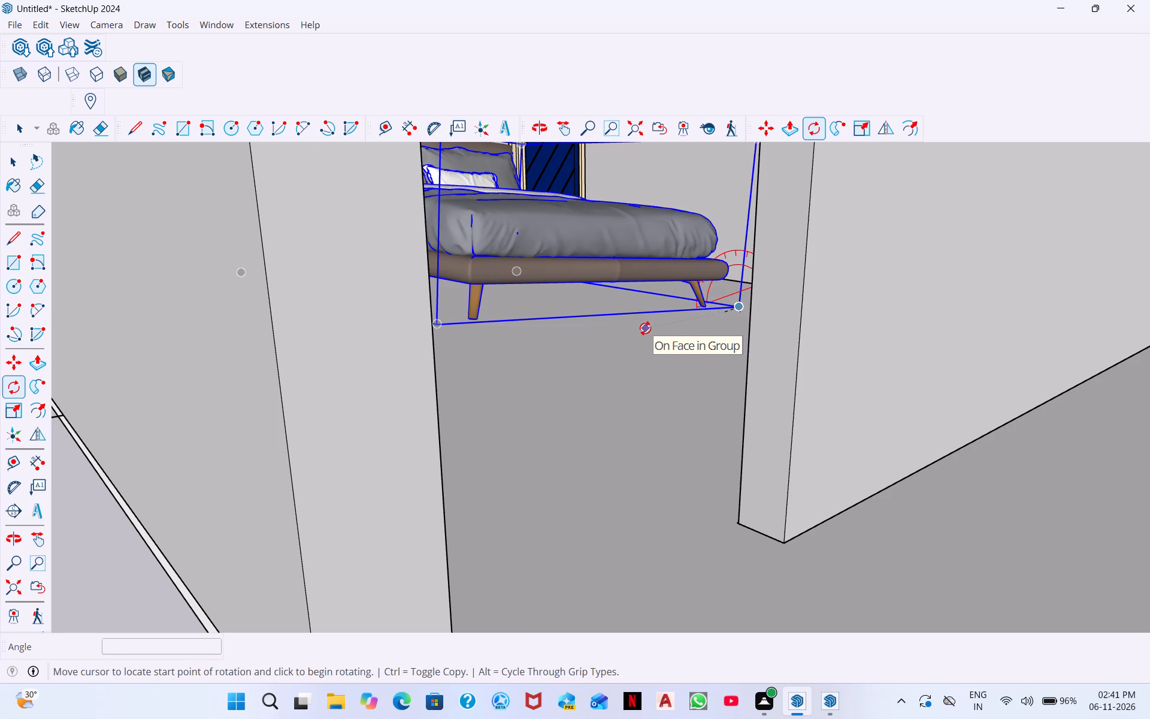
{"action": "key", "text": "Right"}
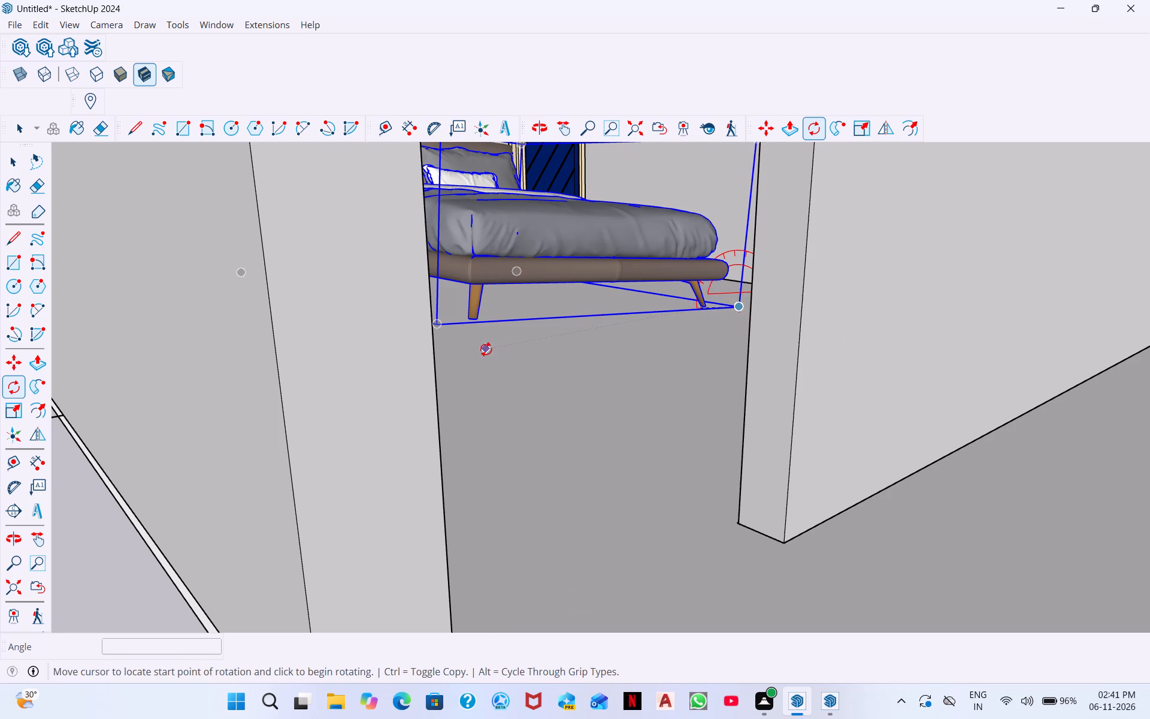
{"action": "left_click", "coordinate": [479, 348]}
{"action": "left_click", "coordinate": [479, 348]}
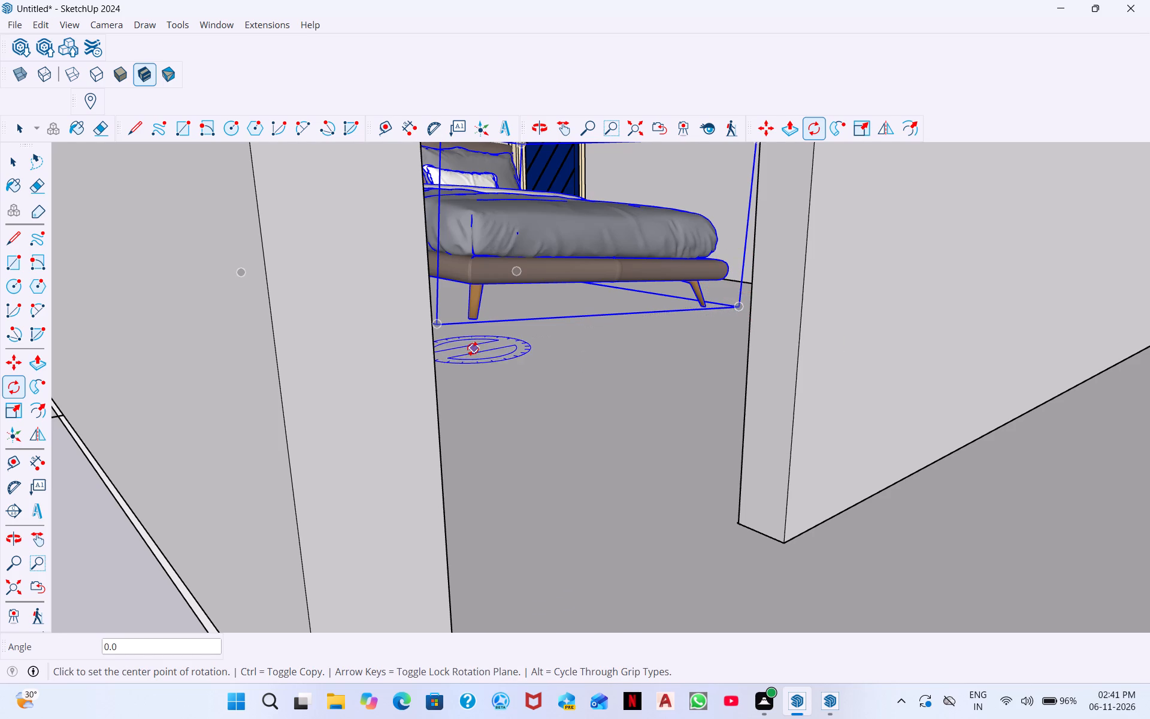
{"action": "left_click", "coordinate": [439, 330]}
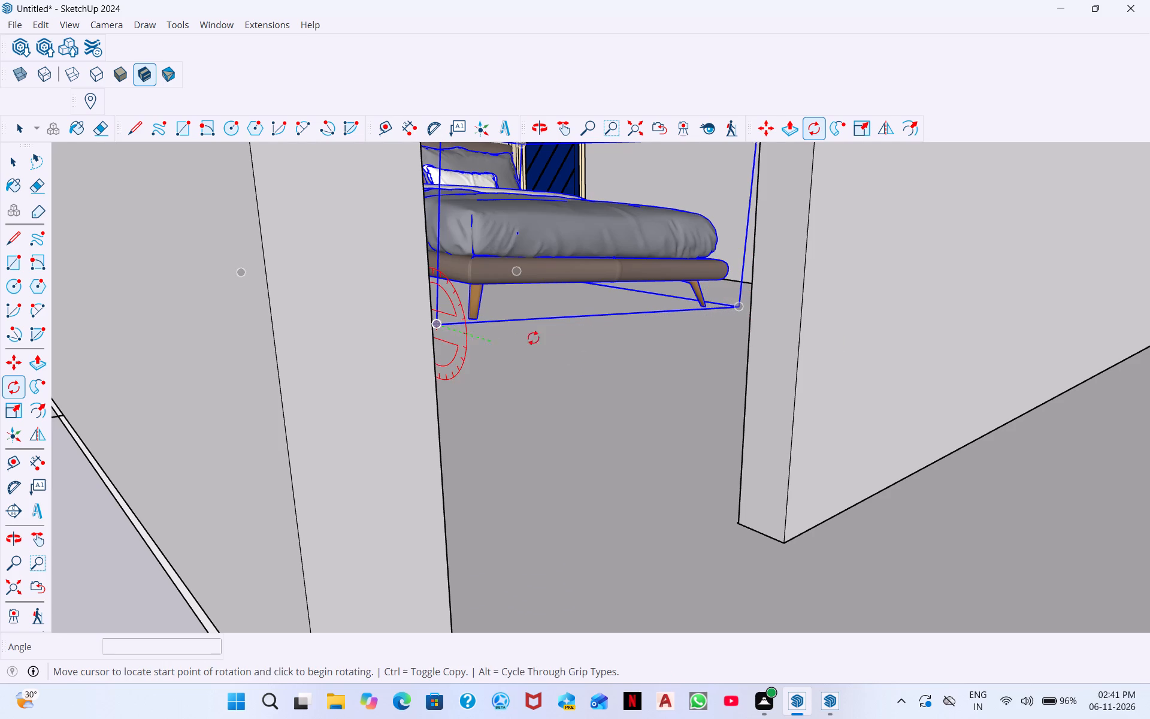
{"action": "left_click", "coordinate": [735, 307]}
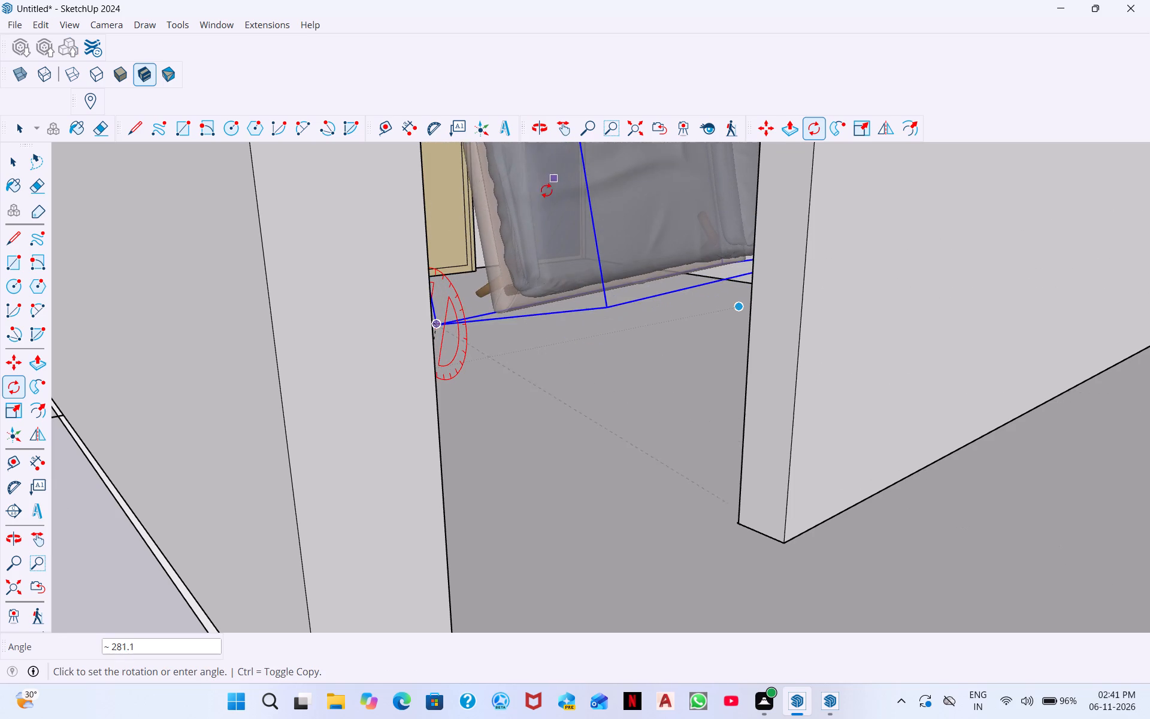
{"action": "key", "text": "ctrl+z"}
Examine how the bed's legs and the lower edges of its bounding box sit relative to the bedroom floor.
{"action": "scroll", "coordinate": [673, 306], "scroll_direction": "down", "scroll_amount": 3}
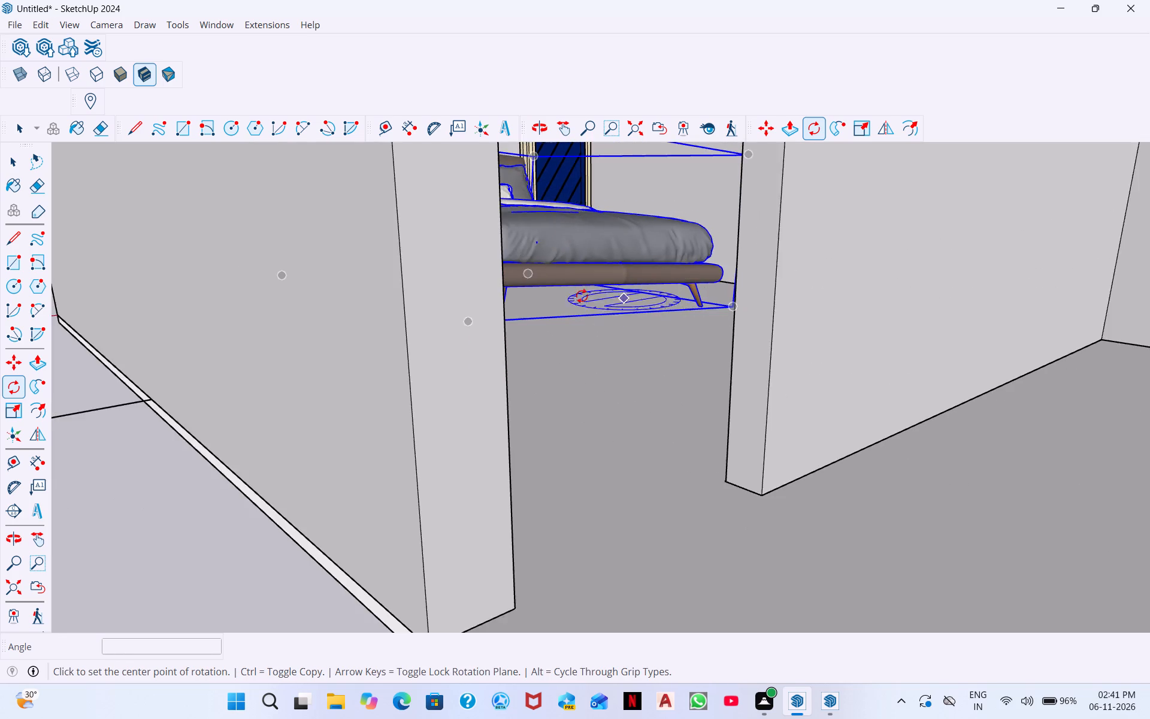
{"action": "scroll", "coordinate": [582, 296], "scroll_direction": "down", "scroll_amount": 3}
{"action": "scroll", "coordinate": [606, 268], "scroll_direction": "up", "scroll_amount": 17}
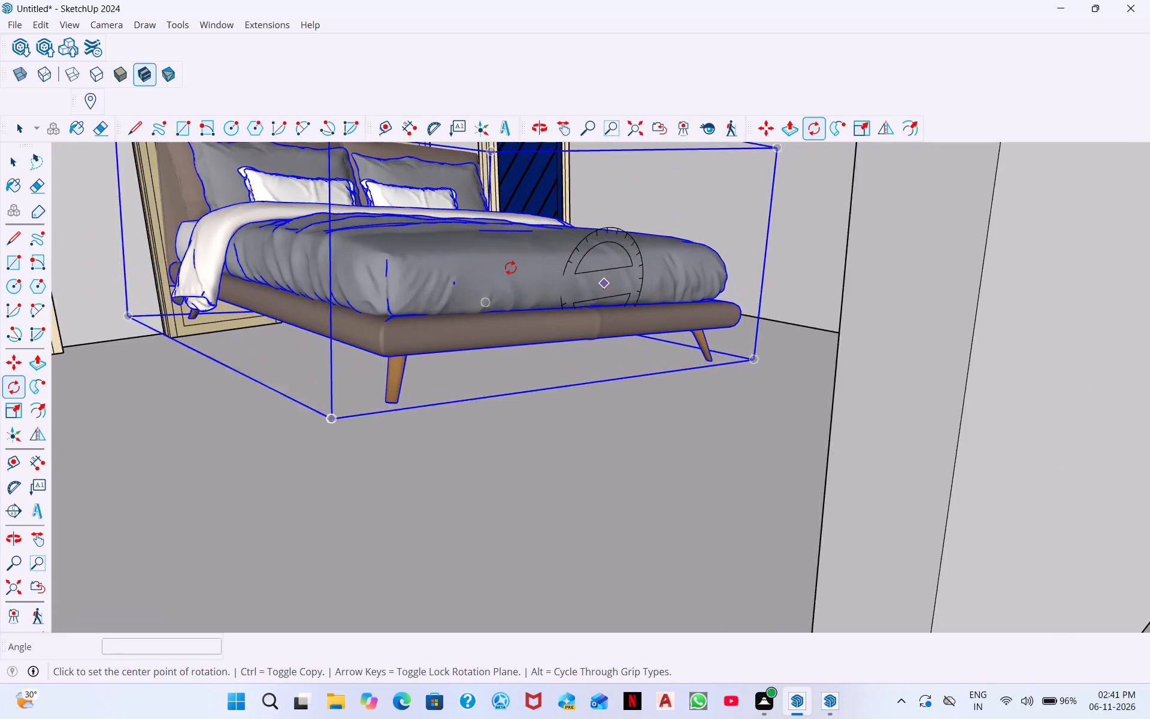
{"action": "middle_click_drag", "start_coordinate": [456, 374], "coordinate": [436, 400]}
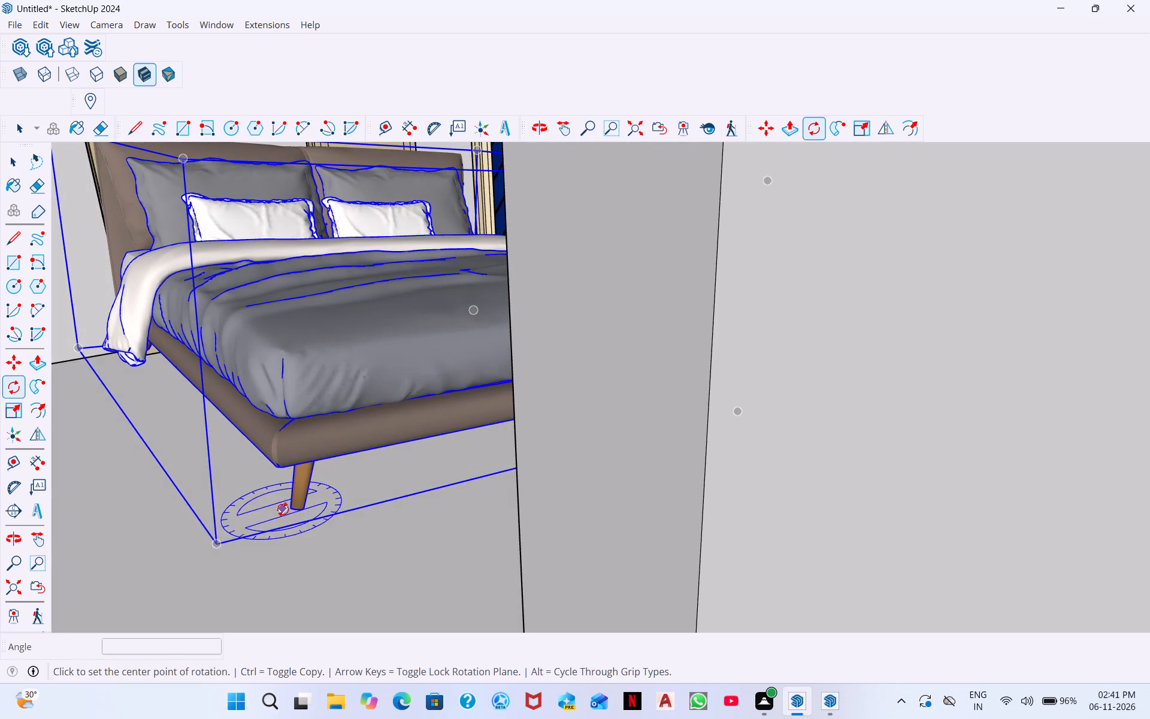
{"action": "scroll", "coordinate": [285, 508], "scroll_direction": "up", "scroll_amount": 8}
{"action": "middle_click_drag", "start_coordinate": [346, 495], "coordinate": [386, 418]}
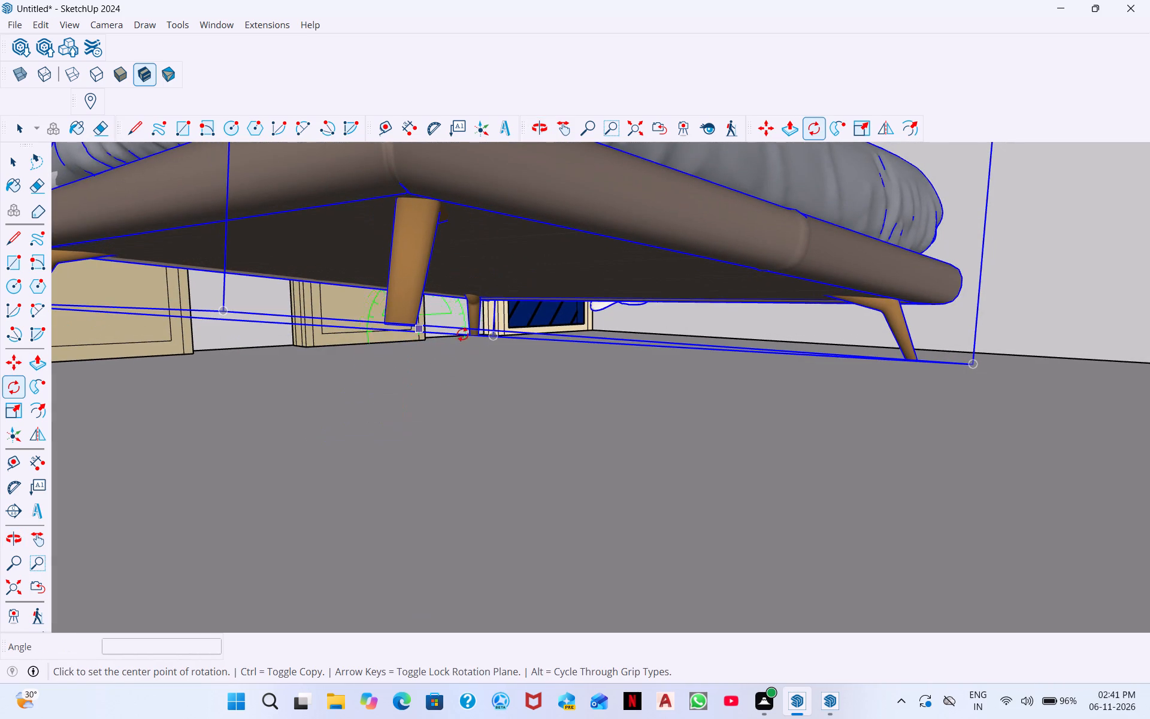
{"action": "scroll", "coordinate": [422, 333], "scroll_direction": "down", "scroll_amount": 5}
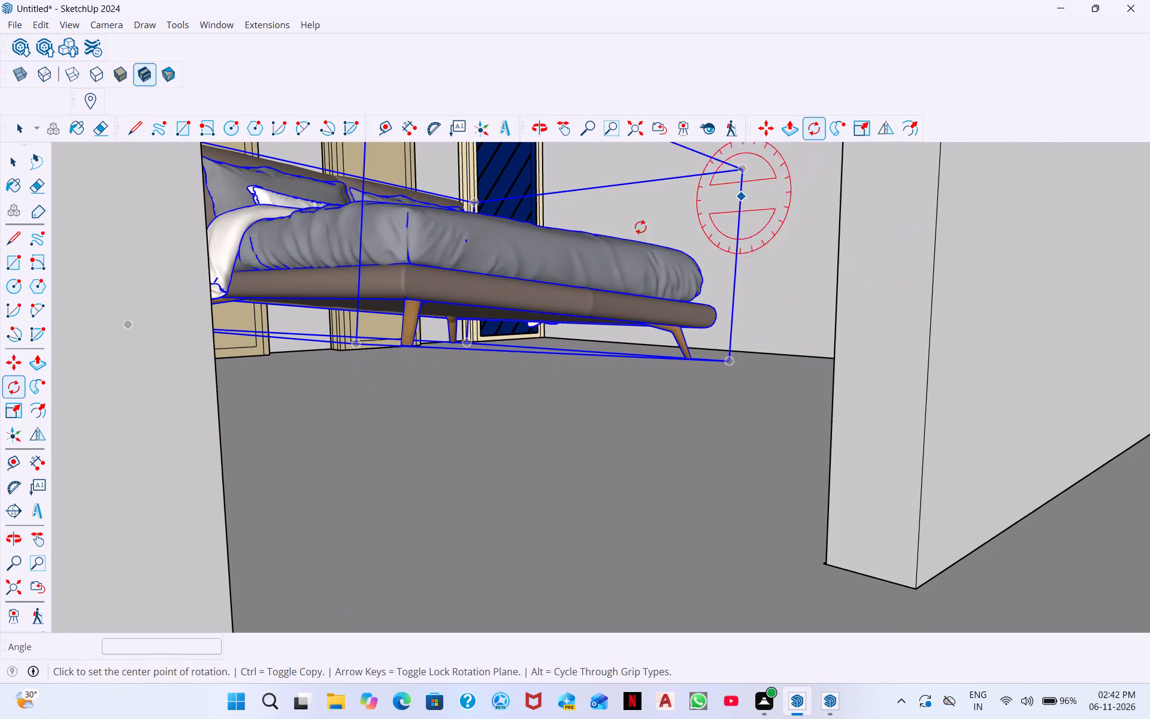
Move the bed by the lower foot-end corner of its bounding box out of the bedroom onto open ground outside the building.
{"action": "left_click", "coordinate": [770, 128]}
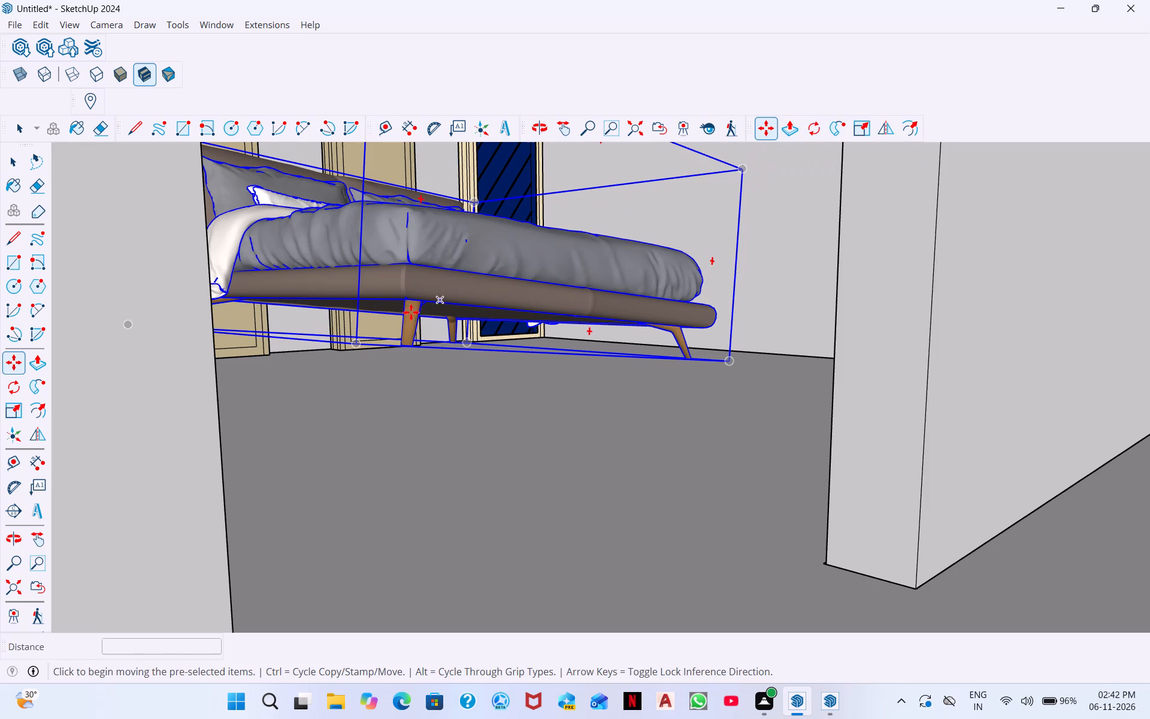
{"action": "left_click", "coordinate": [356, 343]}
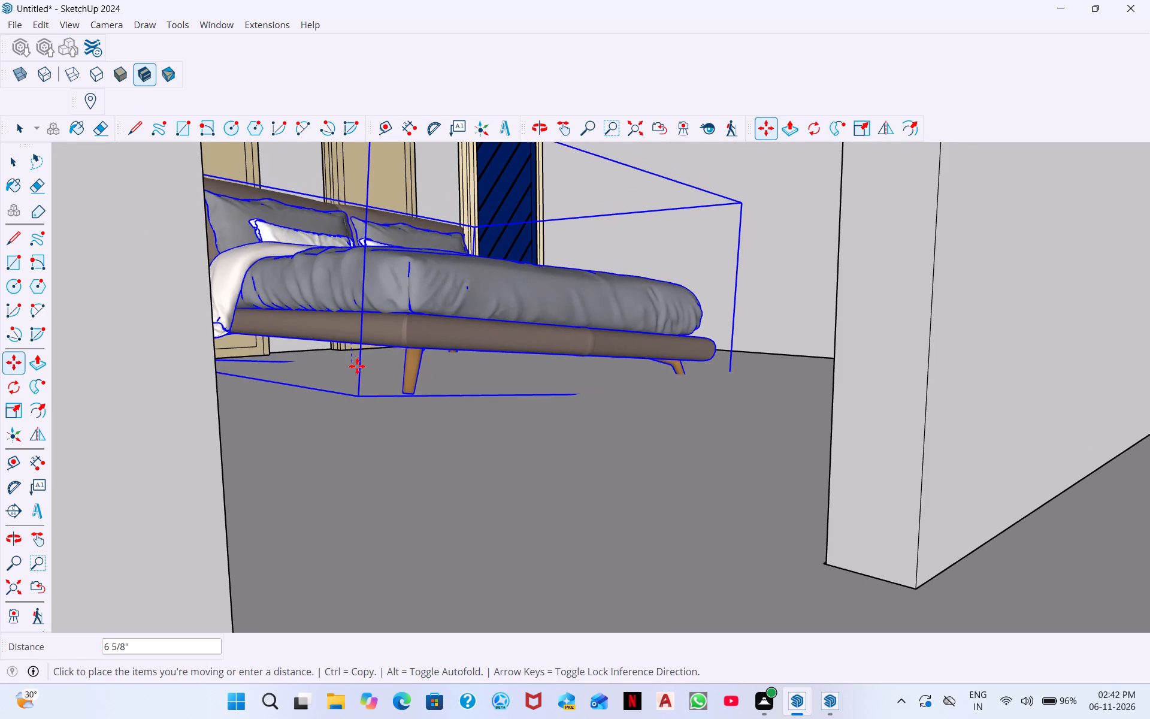
{"action": "scroll", "coordinate": [323, 325], "scroll_direction": "down", "scroll_amount": 8}
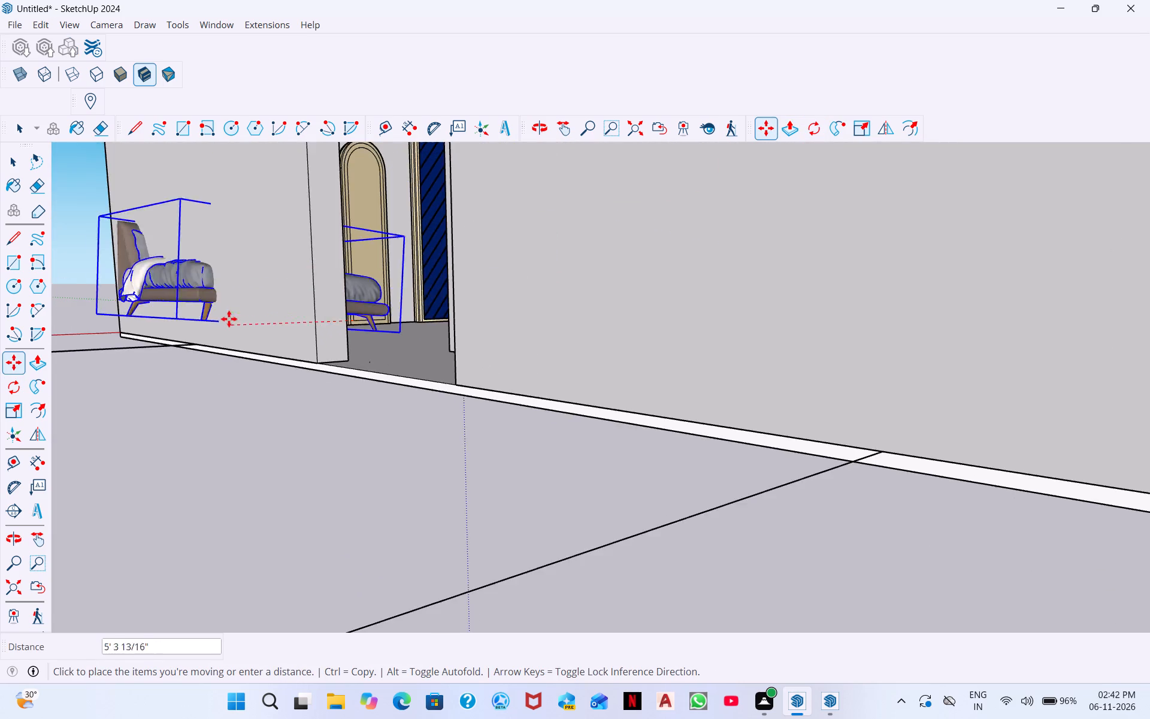
{"action": "scroll", "coordinate": [229, 319], "scroll_direction": "down", "scroll_amount": 2}
{"action": "middle_click_drag", "start_coordinate": [164, 355], "coordinate": [195, 321]}
{"action": "scroll", "coordinate": [173, 348], "scroll_direction": "down", "scroll_amount": 2}
{"action": "scroll", "coordinate": [223, 275], "scroll_direction": "down", "scroll_amount": 1}
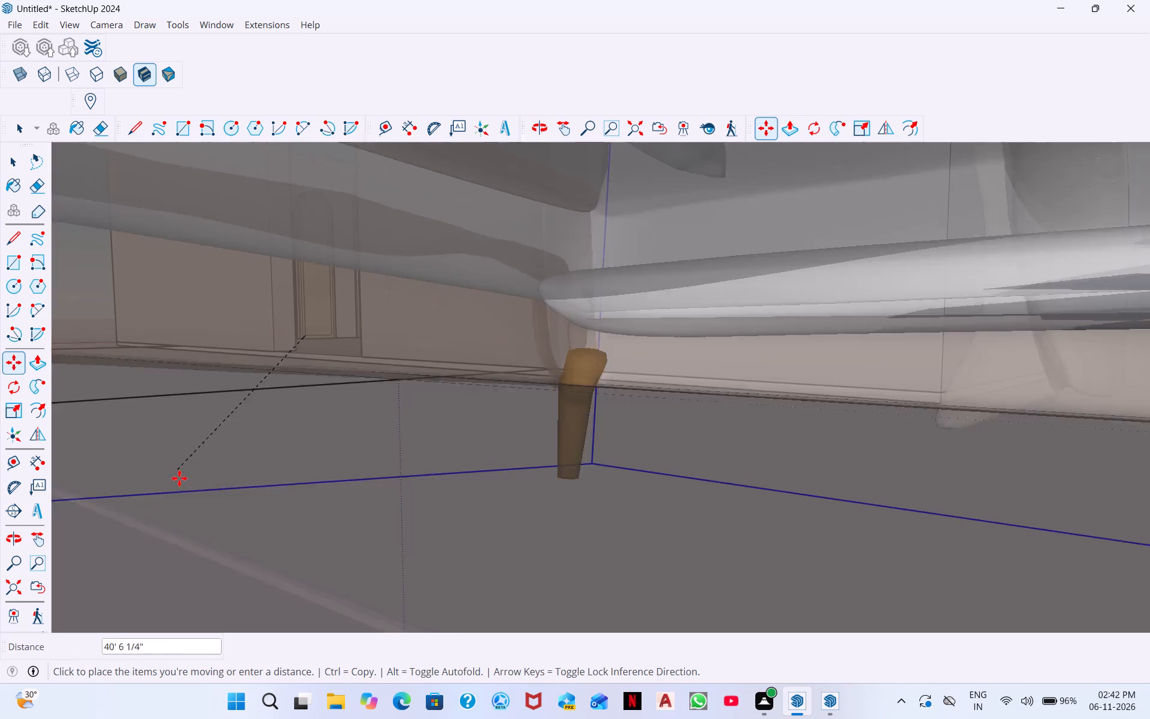
{"action": "scroll", "coordinate": [141, 409], "scroll_direction": "down", "scroll_amount": 13}
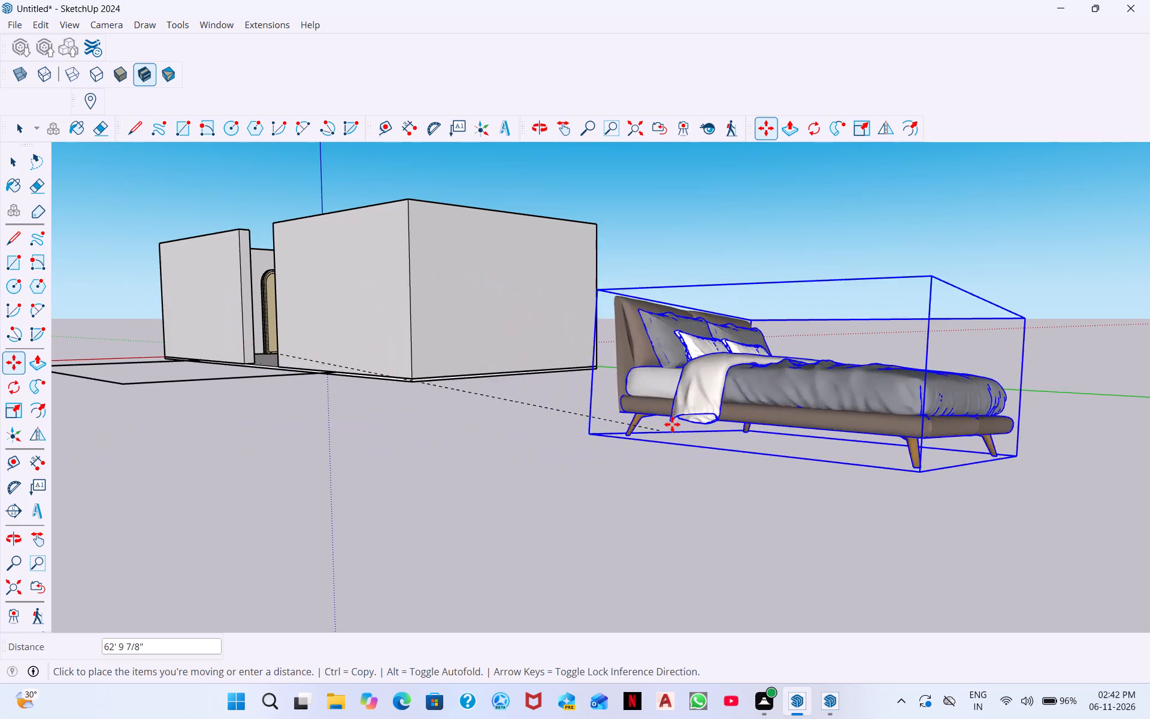
{"action": "left_click", "coordinate": [699, 403]}
Deselect the bed and shift it about 11 11/16" sideways, gripping it at the bottom of a foot-end leg.
{"action": "scroll", "coordinate": [885, 399], "scroll_direction": "down", "scroll_amount": 1}
{"action": "middle_click_drag", "start_coordinate": [887, 398], "coordinate": [513, 432]}
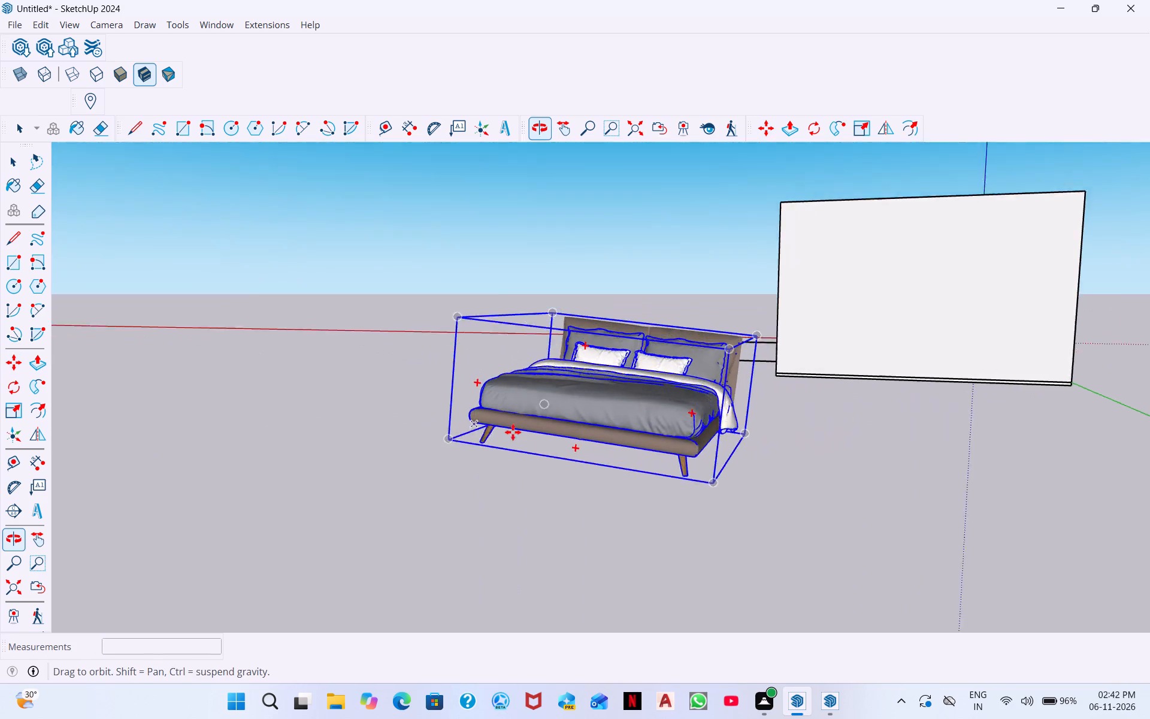
{"action": "middle_click_drag", "start_coordinate": [513, 432], "coordinate": [513, 431]}
{"action": "middle_click_drag", "start_coordinate": [635, 442], "coordinate": [737, 466]}
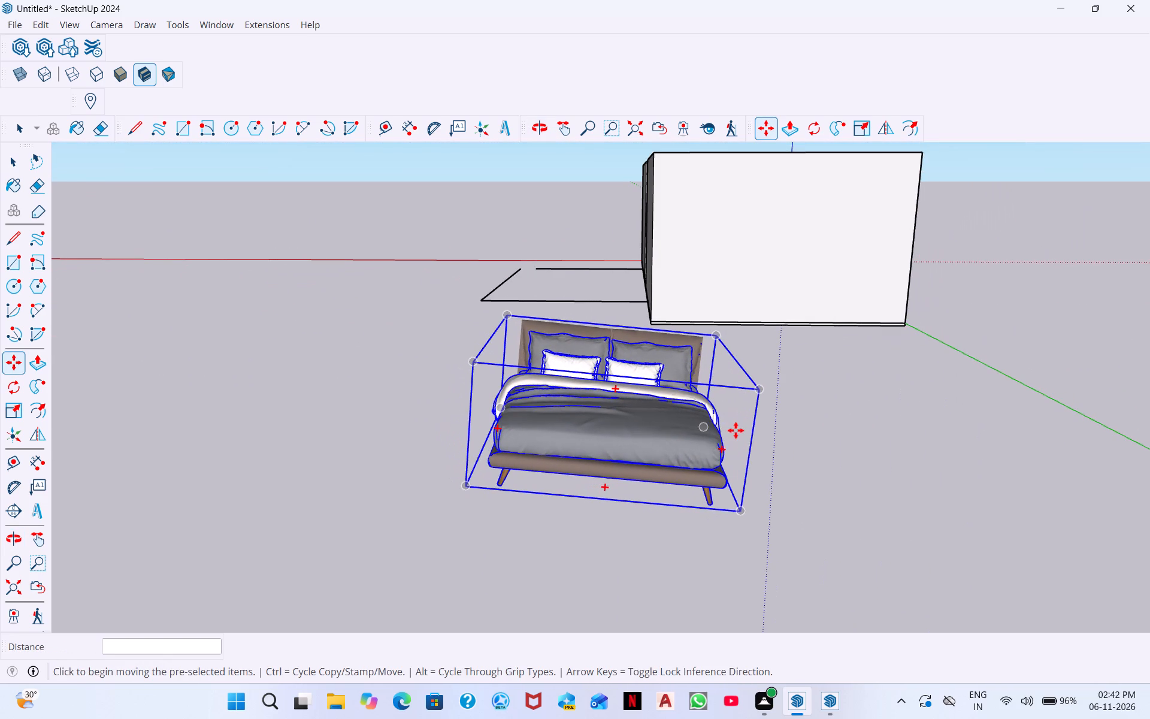
{"action": "key", "text": "Escape"}
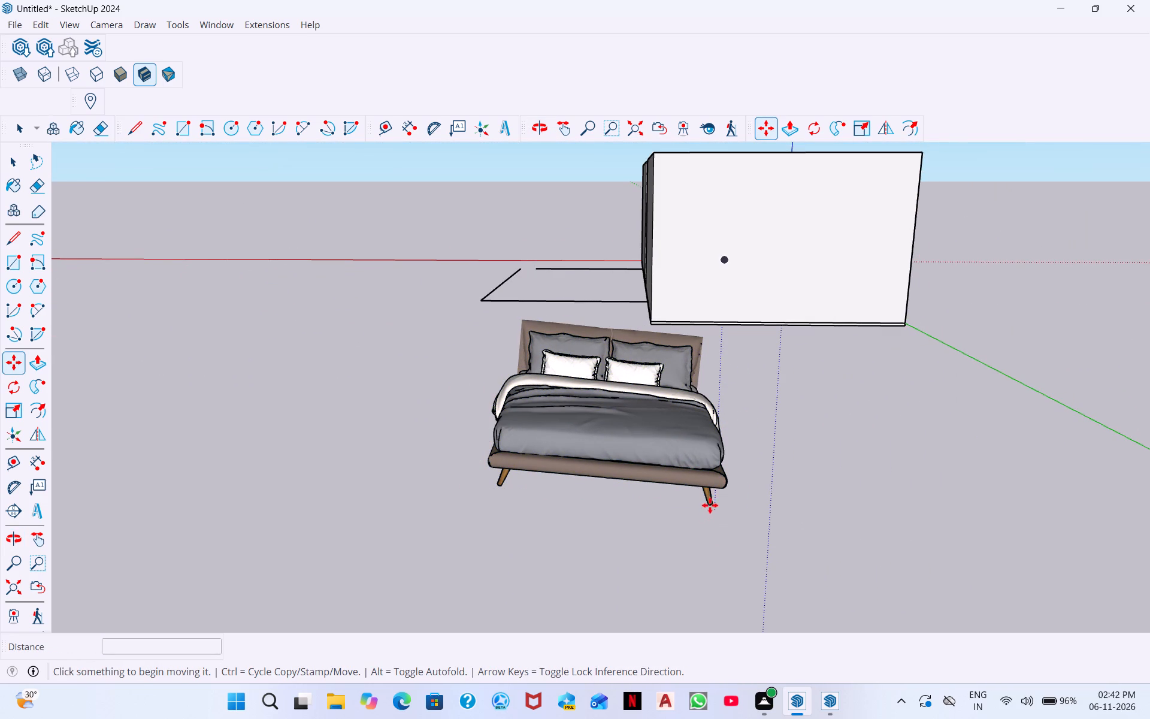
{"action": "left_click", "coordinate": [709, 500]}
{"action": "left_click", "coordinate": [671, 502]}
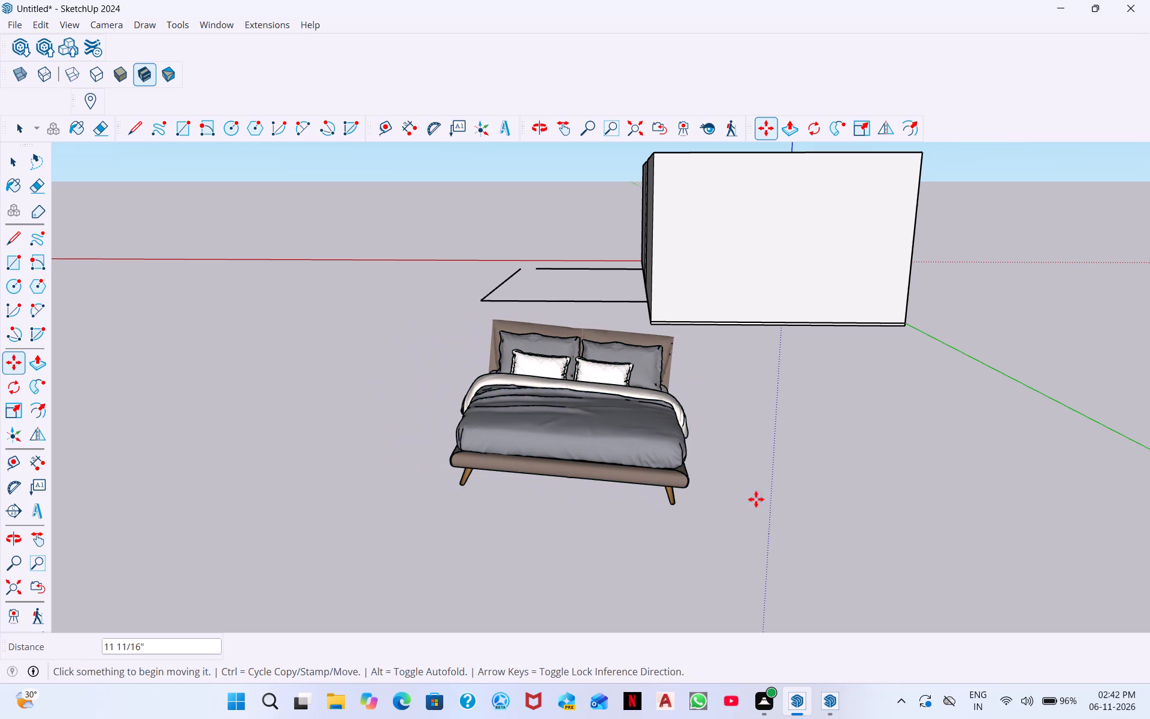
Rotate the bed about 10° in the ground plane around the lower foot-end corner of its bounding box.
{"action": "key", "text": "q"}
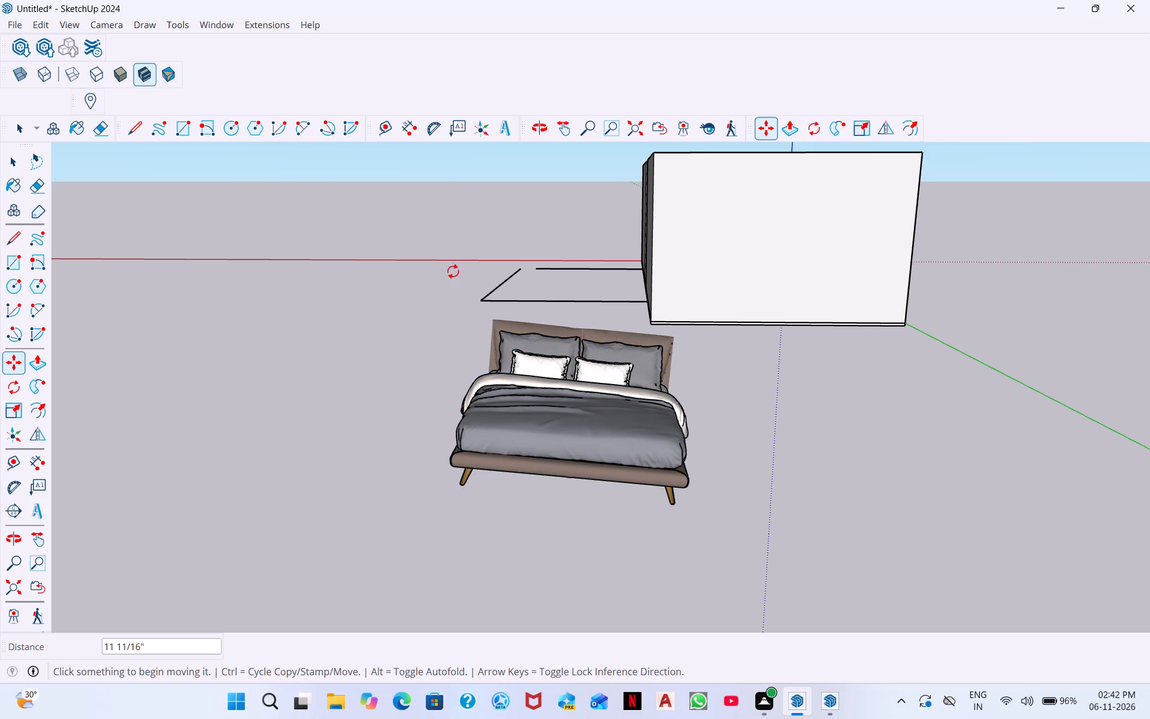
{"action": "scroll", "coordinate": [694, 516], "scroll_direction": "up", "scroll_amount": 6}
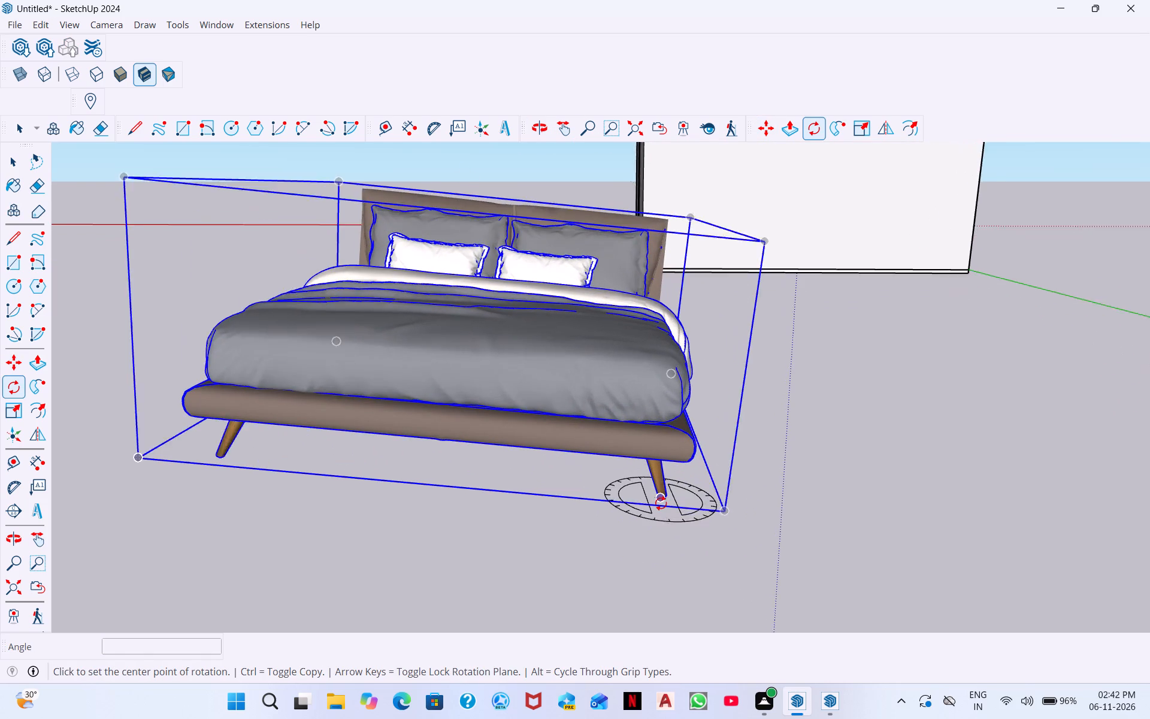
{"action": "scroll", "coordinate": [661, 503], "scroll_direction": "up", "scroll_amount": 2}
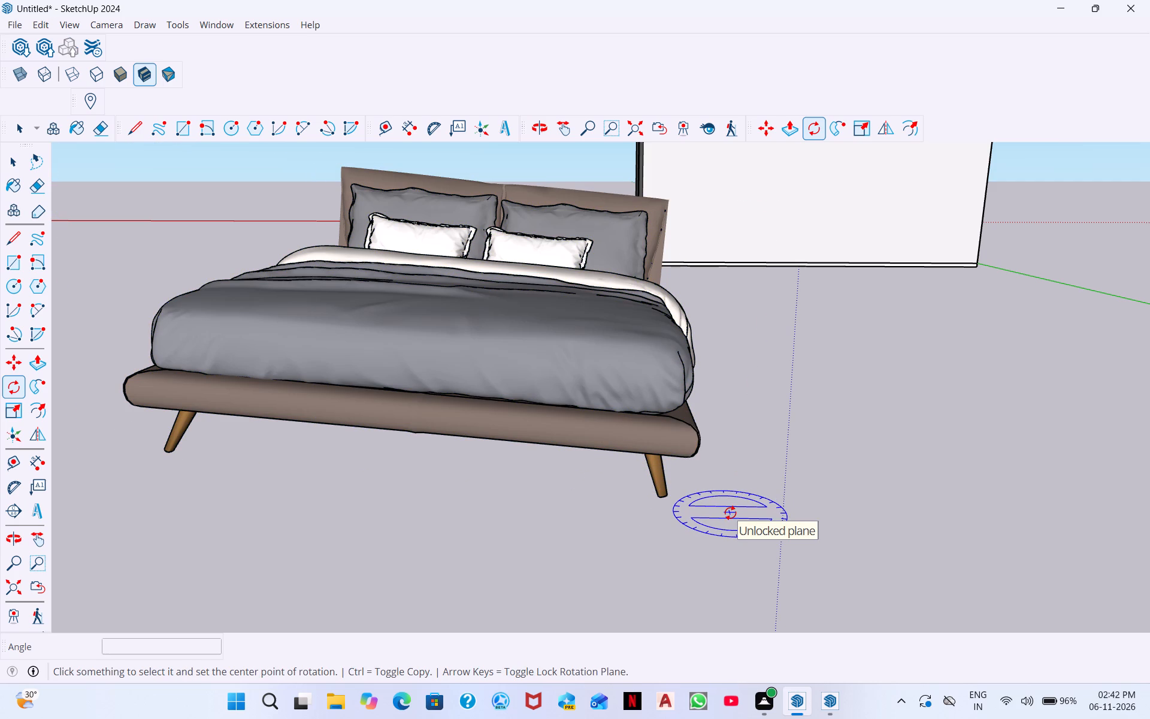
{"action": "key", "text": "q"}
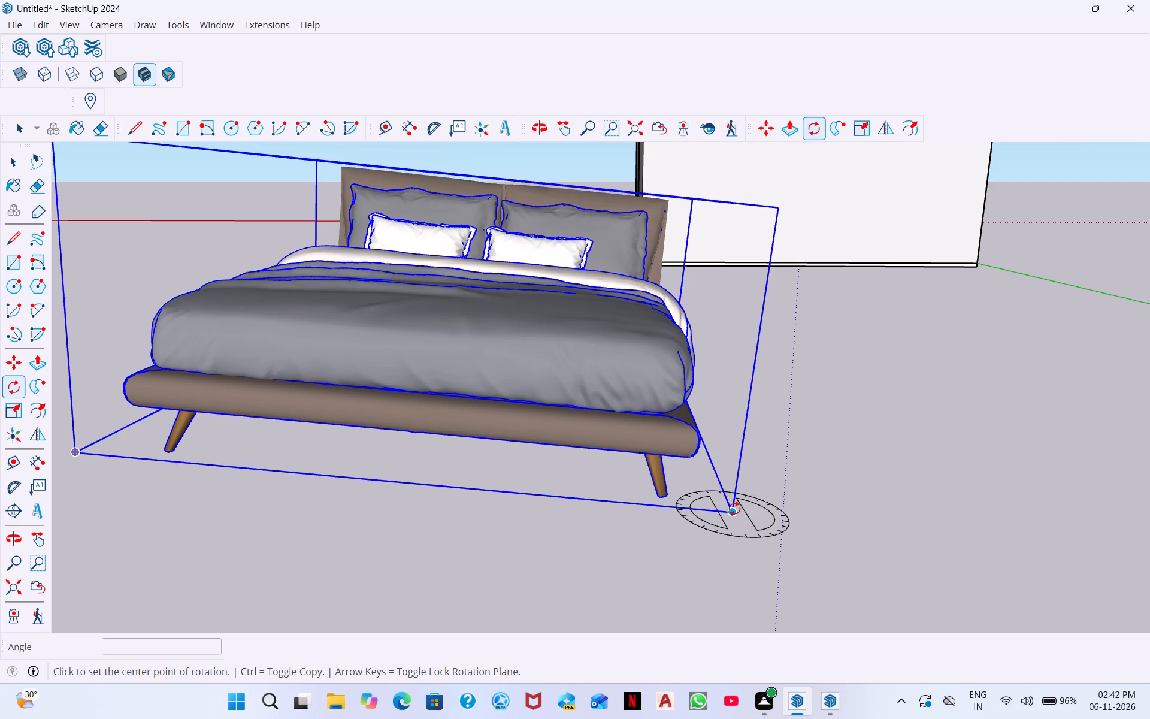
{"action": "left_click", "coordinate": [734, 509]}
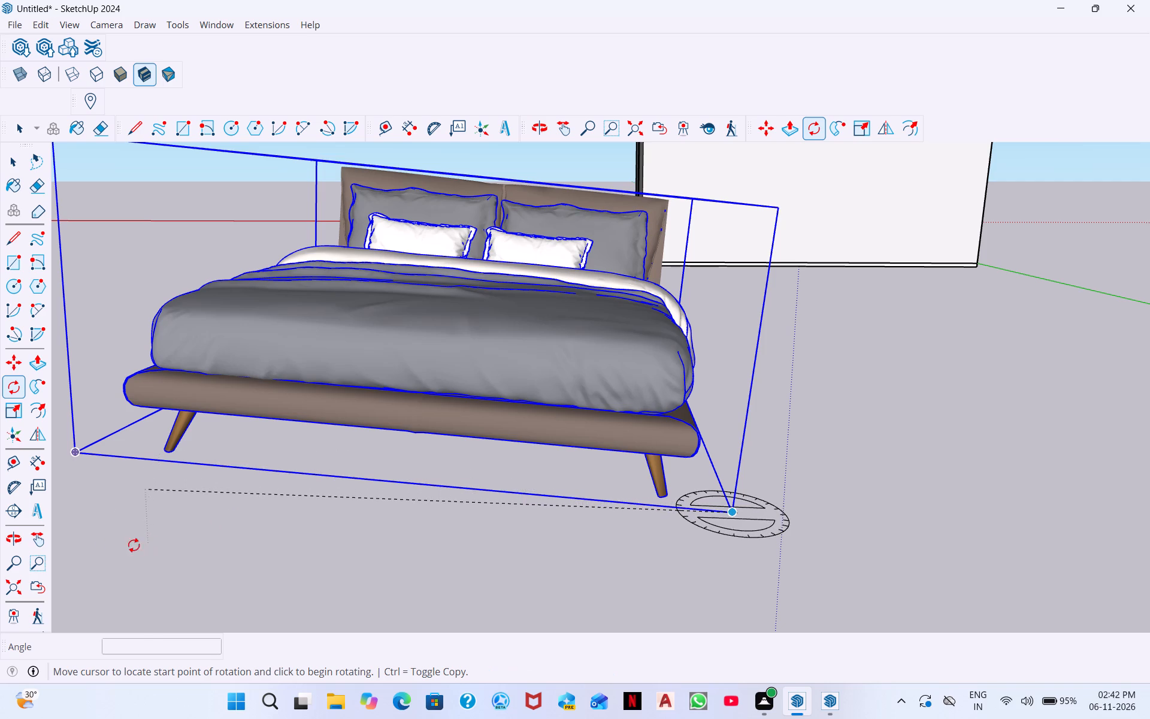
{"action": "left_click", "coordinate": [67, 537]}
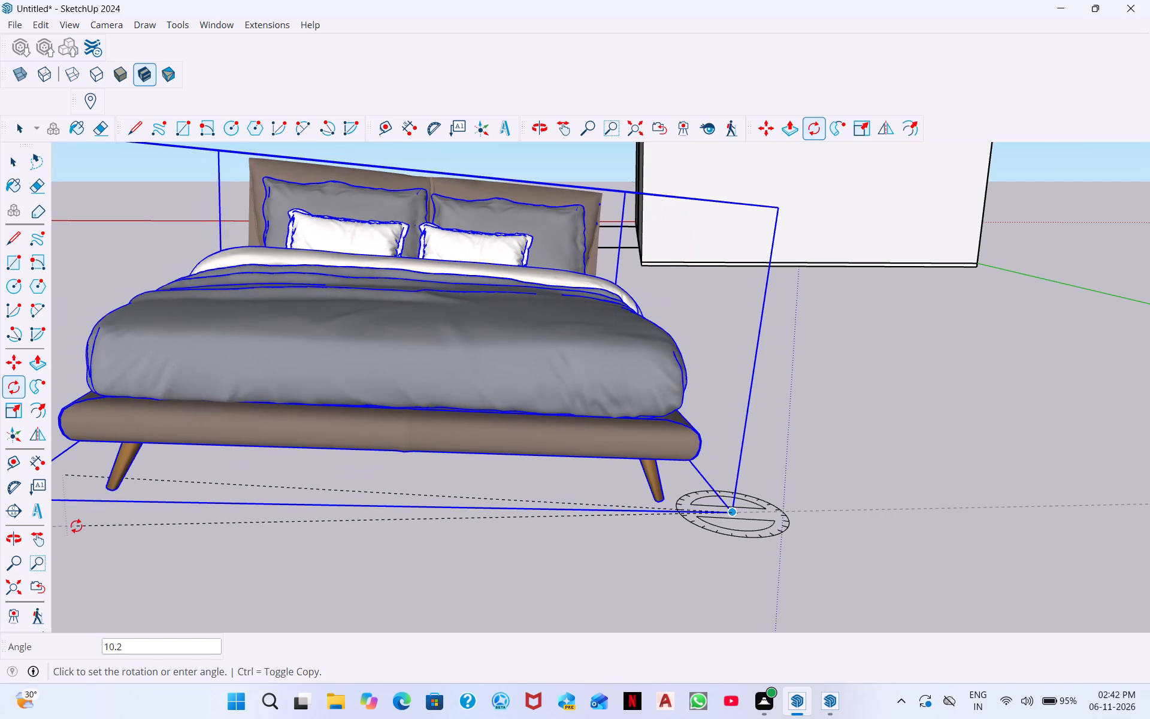
{"action": "left_click", "coordinate": [93, 518]}
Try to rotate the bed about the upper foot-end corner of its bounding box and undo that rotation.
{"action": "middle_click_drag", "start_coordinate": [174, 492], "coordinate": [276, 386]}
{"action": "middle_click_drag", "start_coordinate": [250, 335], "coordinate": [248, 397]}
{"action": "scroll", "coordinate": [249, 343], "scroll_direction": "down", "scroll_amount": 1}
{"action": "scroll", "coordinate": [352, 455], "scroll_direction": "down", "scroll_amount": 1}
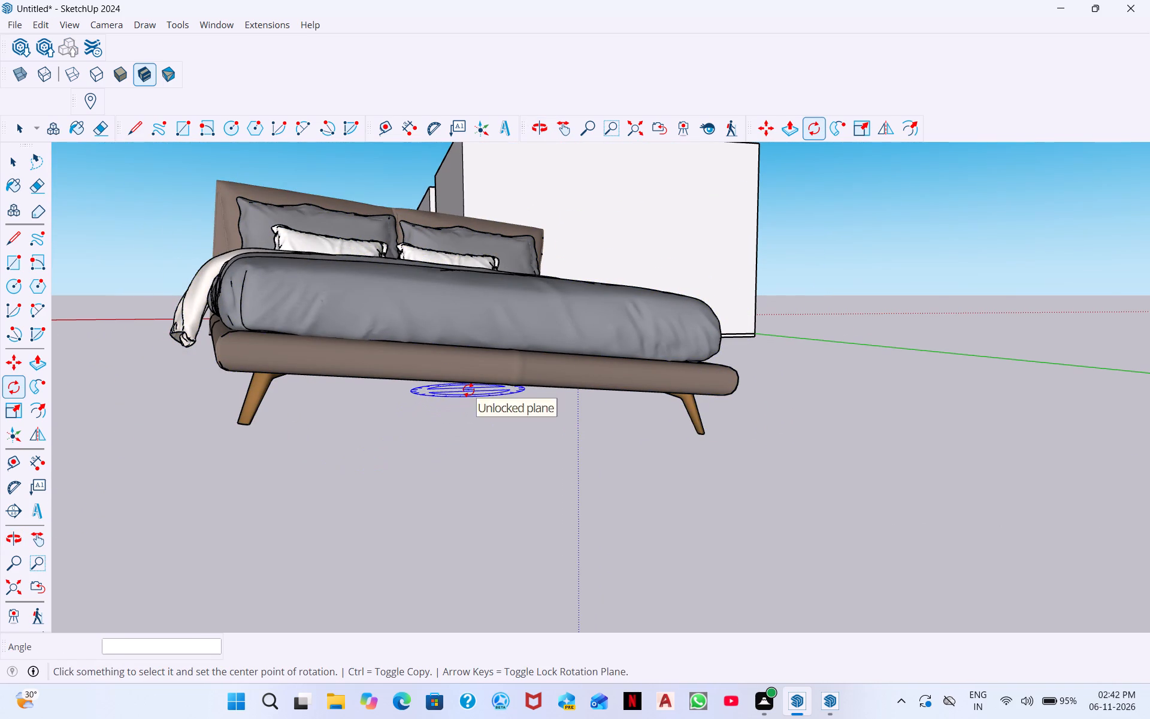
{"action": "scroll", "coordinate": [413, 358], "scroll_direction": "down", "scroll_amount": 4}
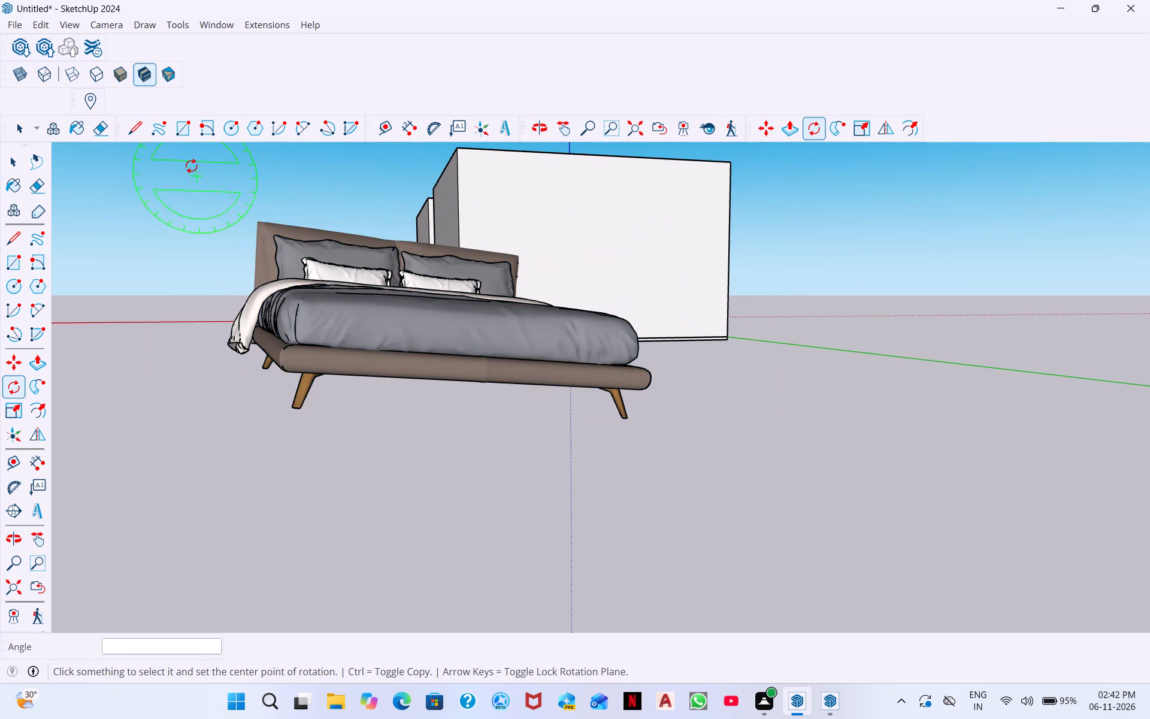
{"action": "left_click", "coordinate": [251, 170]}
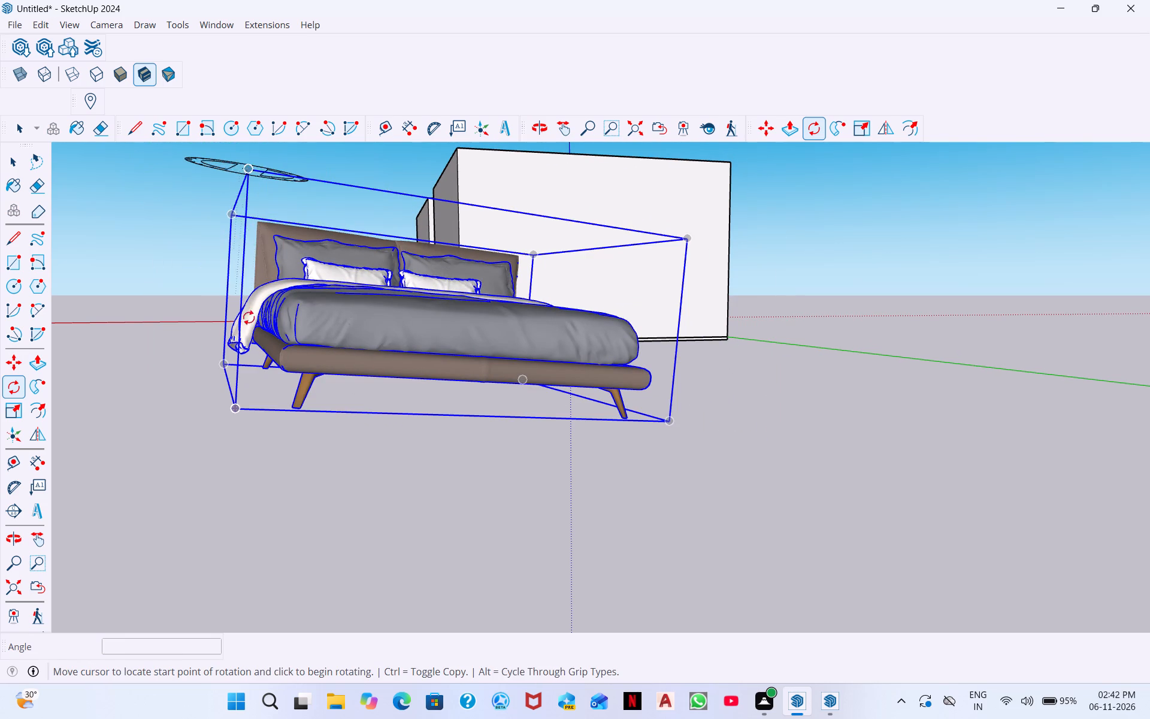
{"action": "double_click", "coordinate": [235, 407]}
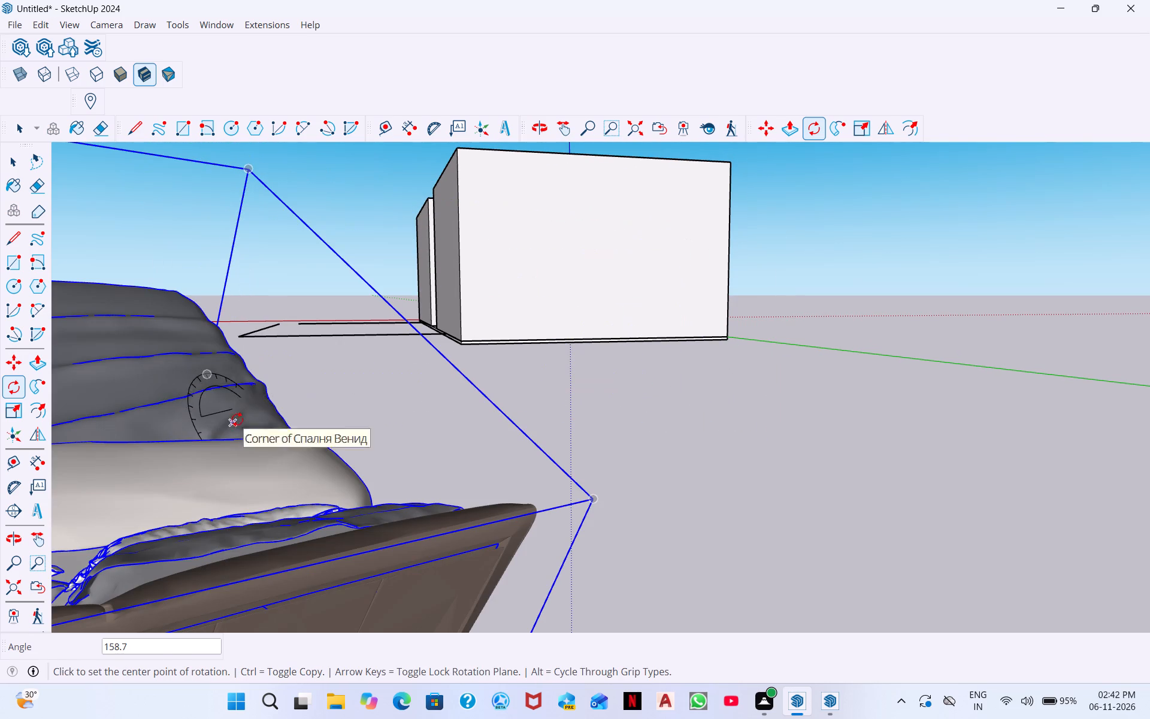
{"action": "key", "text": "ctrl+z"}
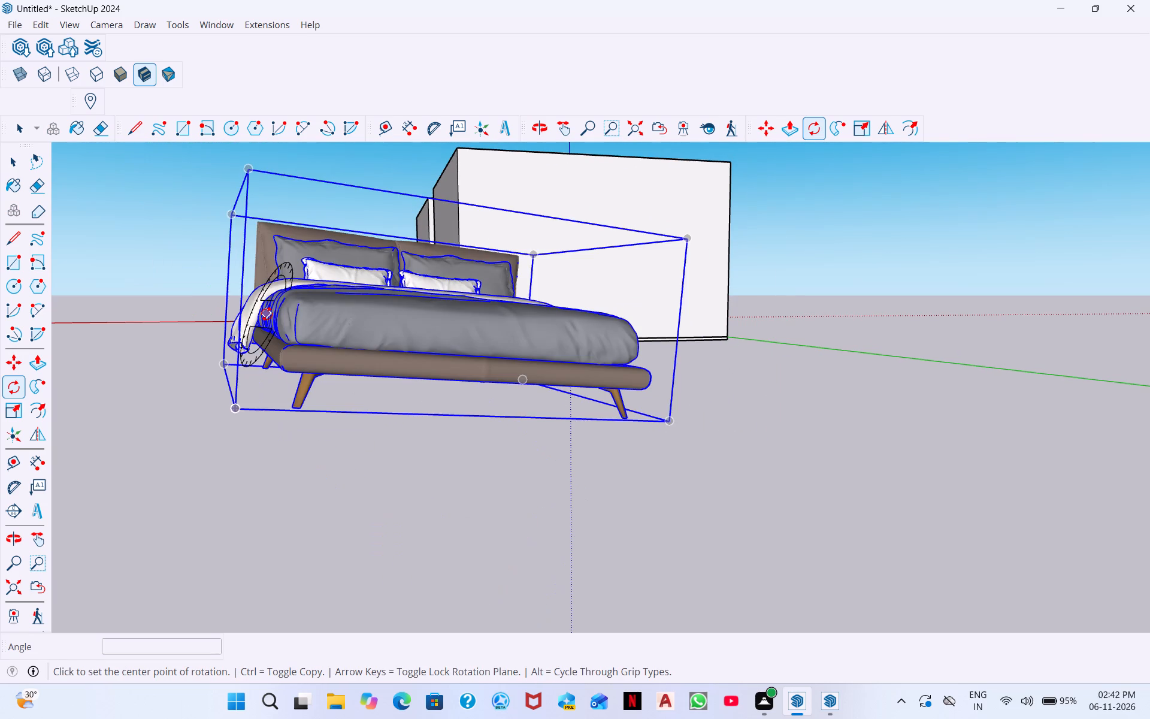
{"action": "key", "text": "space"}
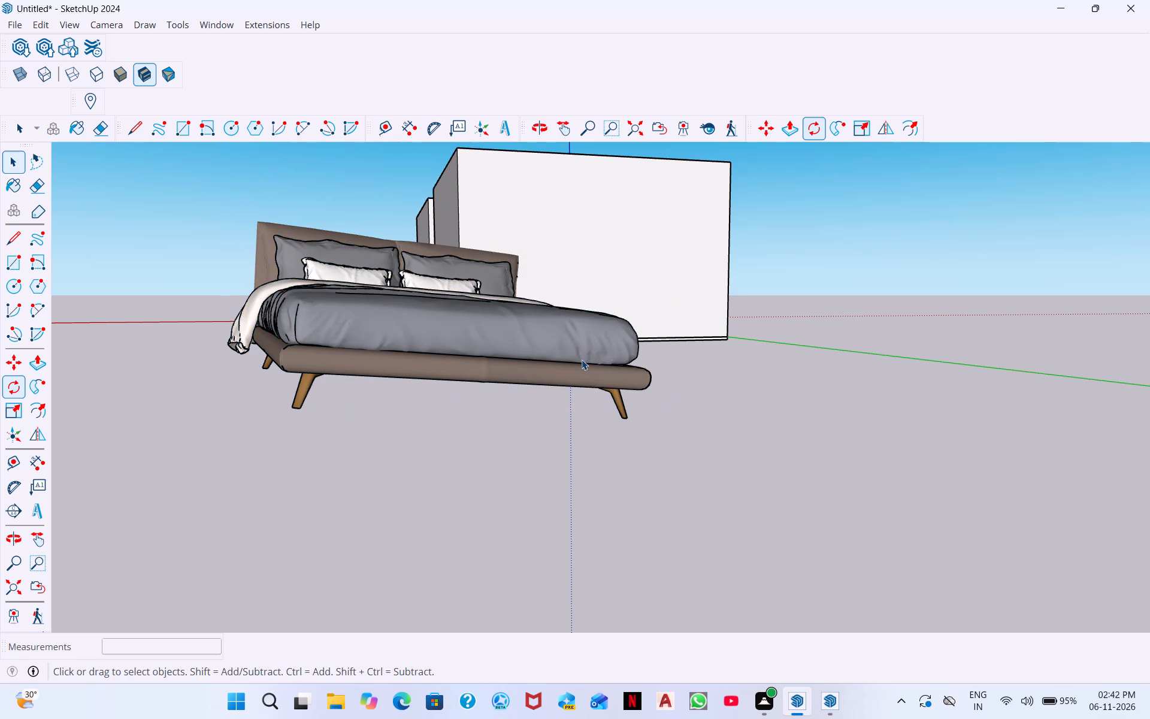
Examine the bed's height and alignment relative to the building from below, above and the front.
{"action": "scroll", "coordinate": [585, 387], "scroll_direction": "down", "scroll_amount": 1}
{"action": "middle_click_drag", "start_coordinate": [574, 305], "coordinate": [562, 244]}
{"action": "scroll", "coordinate": [456, 328], "scroll_direction": "down", "scroll_amount": 6}
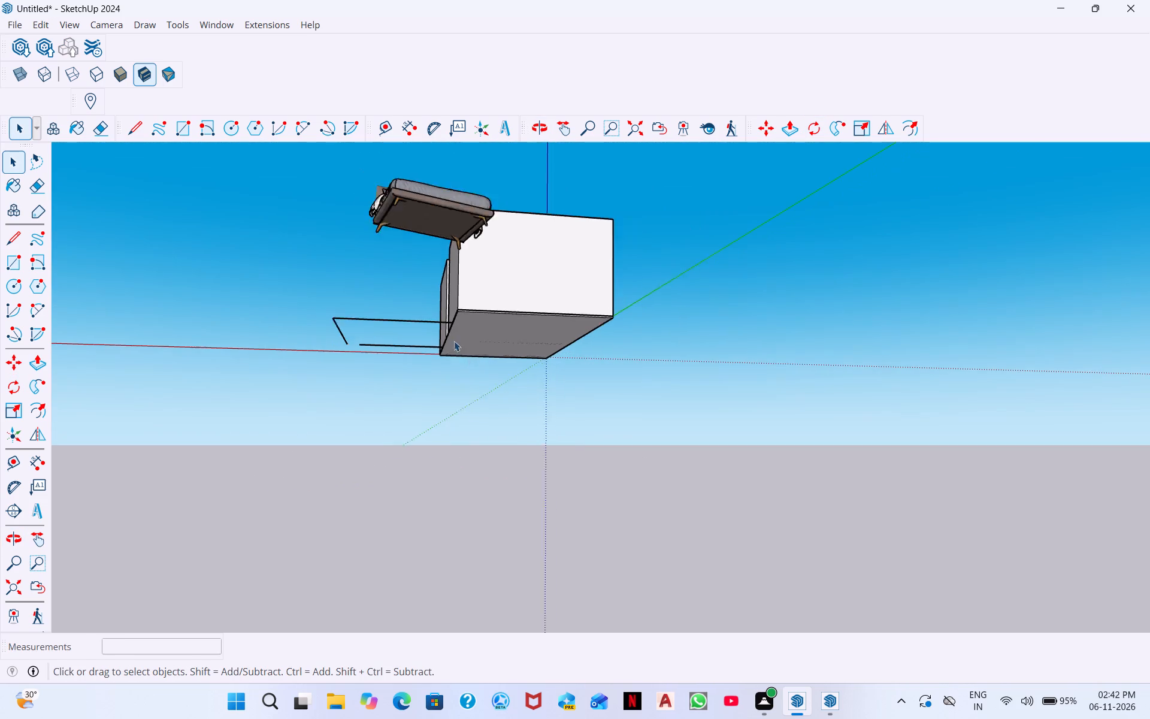
{"action": "scroll", "coordinate": [454, 341], "scroll_direction": "down", "scroll_amount": 1}
{"action": "middle_click_drag", "start_coordinate": [439, 271], "coordinate": [512, 416]}
{"action": "scroll", "coordinate": [544, 473], "scroll_direction": "down", "scroll_amount": 1}
{"action": "scroll", "coordinate": [507, 518], "scroll_direction": "up", "scroll_amount": 3}
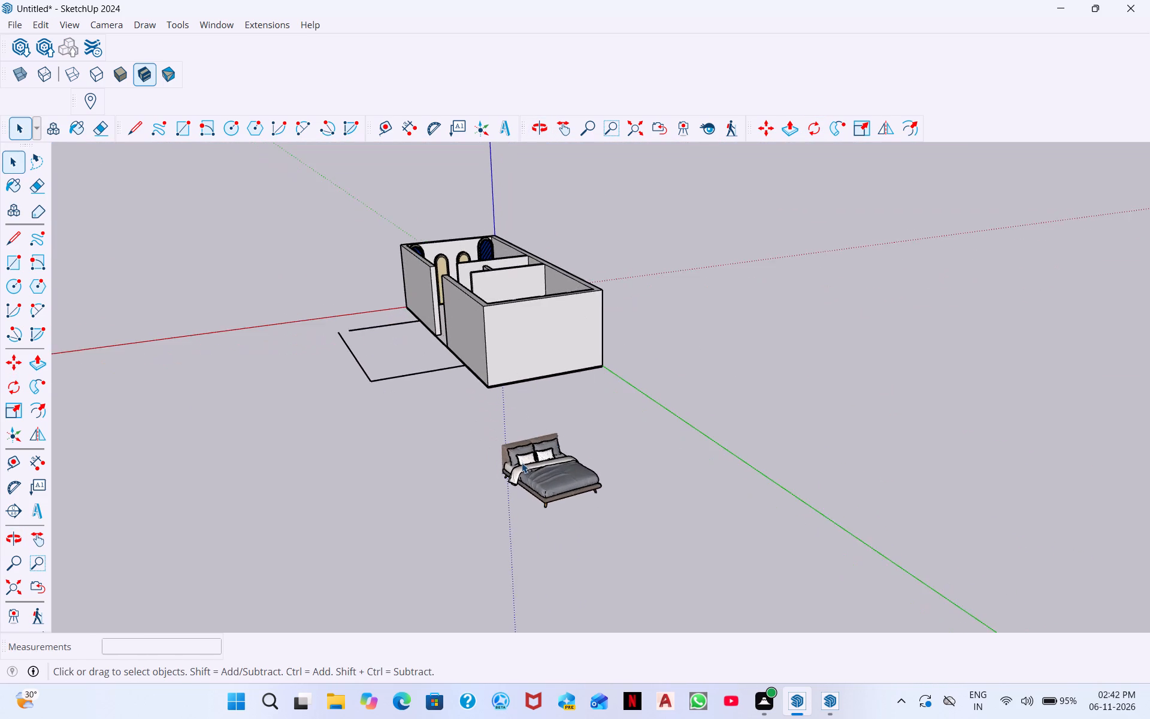
{"action": "scroll", "coordinate": [585, 477], "scroll_direction": "up", "scroll_amount": 2}
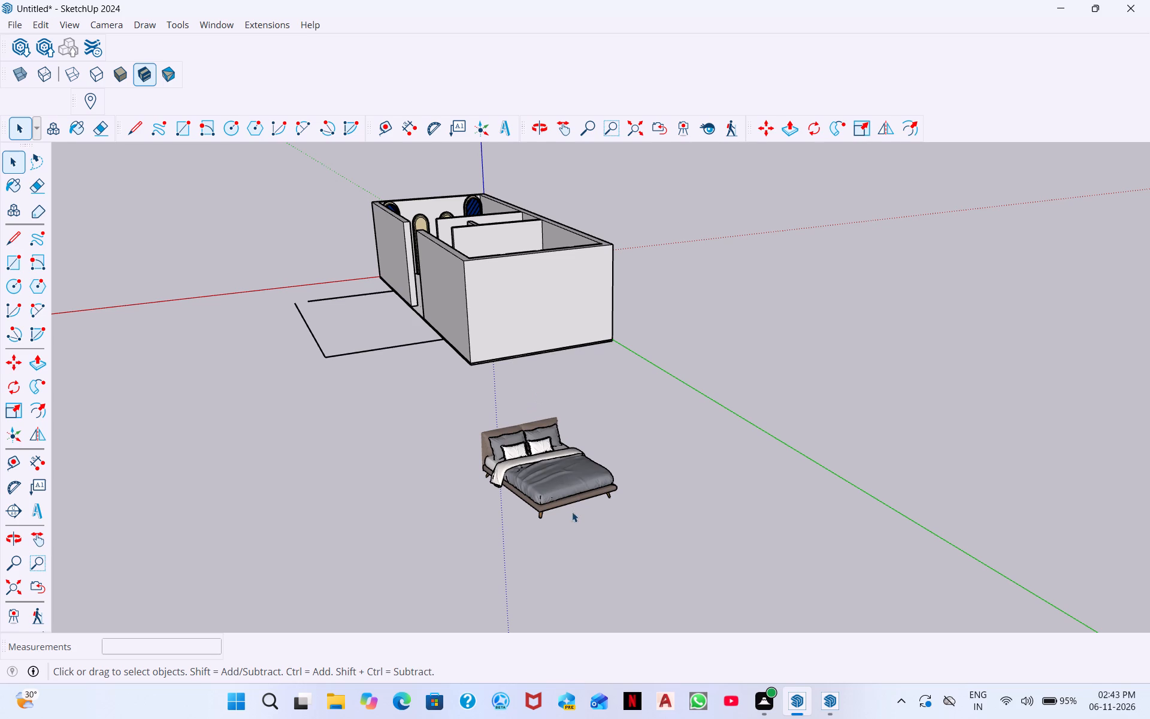
{"action": "middle_click_drag", "start_coordinate": [525, 507], "coordinate": [503, 410]}
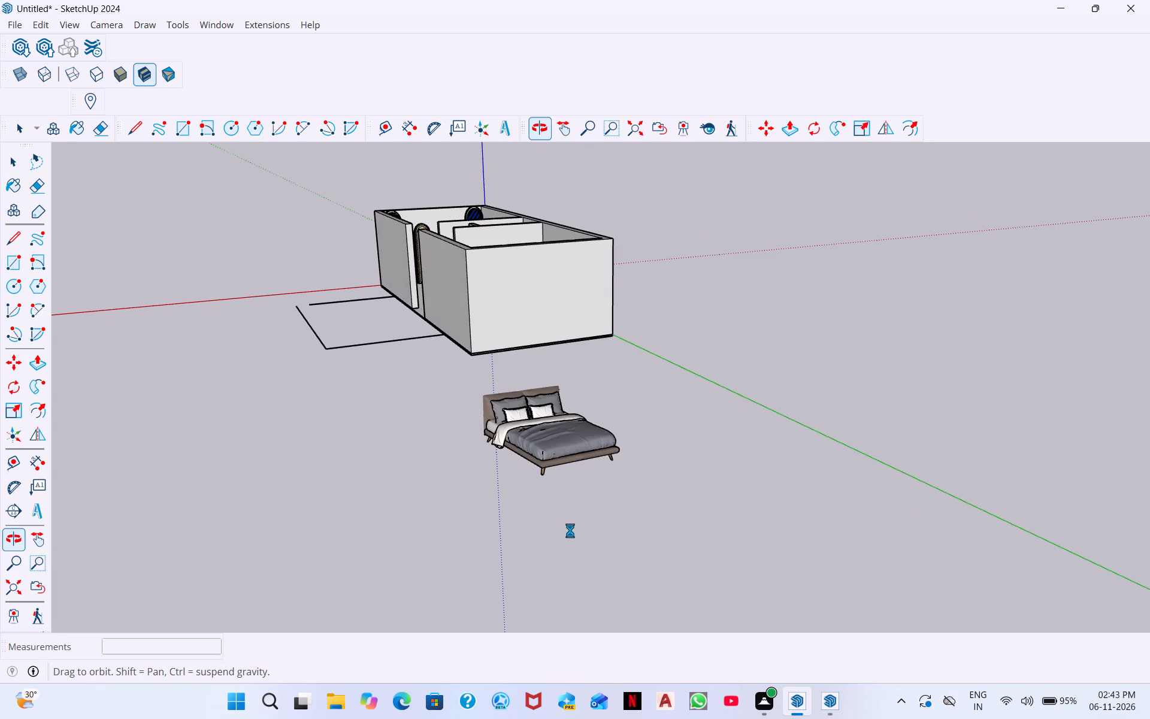
{"action": "middle_click_drag", "start_coordinate": [526, 464], "coordinate": [509, 423]}
{"action": "middle_click_drag", "start_coordinate": [538, 445], "coordinate": [466, 355]}
{"action": "middle_click_drag", "start_coordinate": [468, 304], "coordinate": [431, 363]}
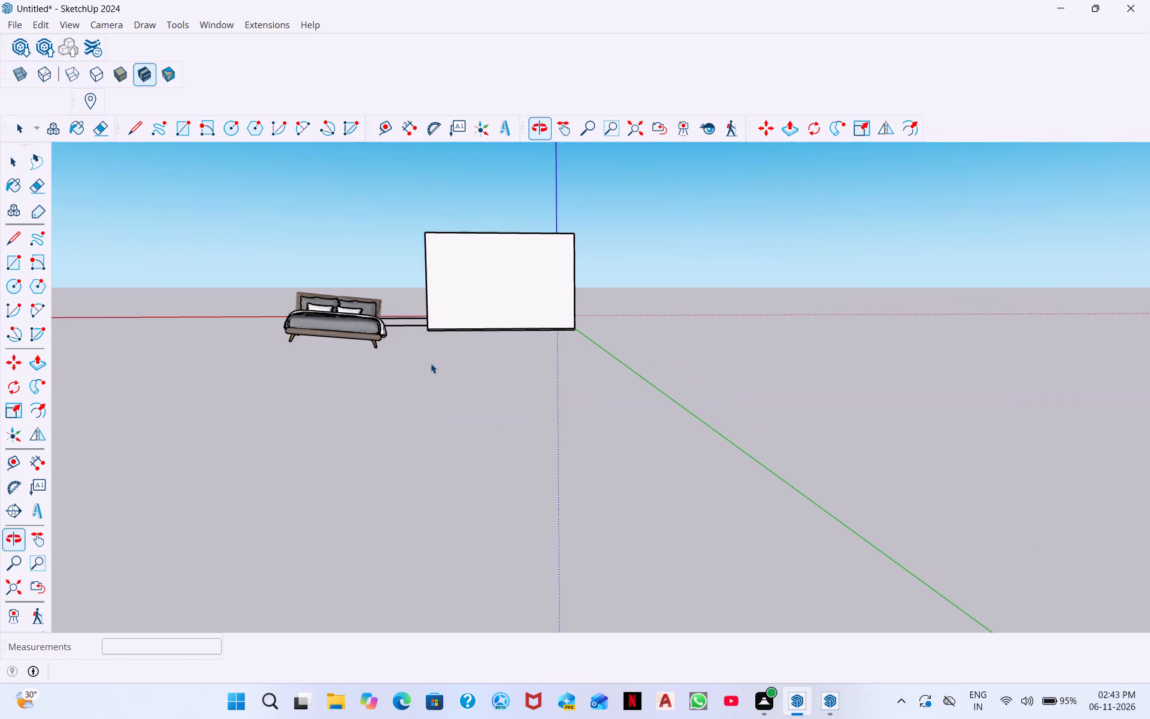
Draw a reference line about 6' 3 13/16" long from the bottom of a foot-end leg along the bed's front.
{"action": "scroll", "coordinate": [335, 340], "scroll_direction": "up", "scroll_amount": 15}
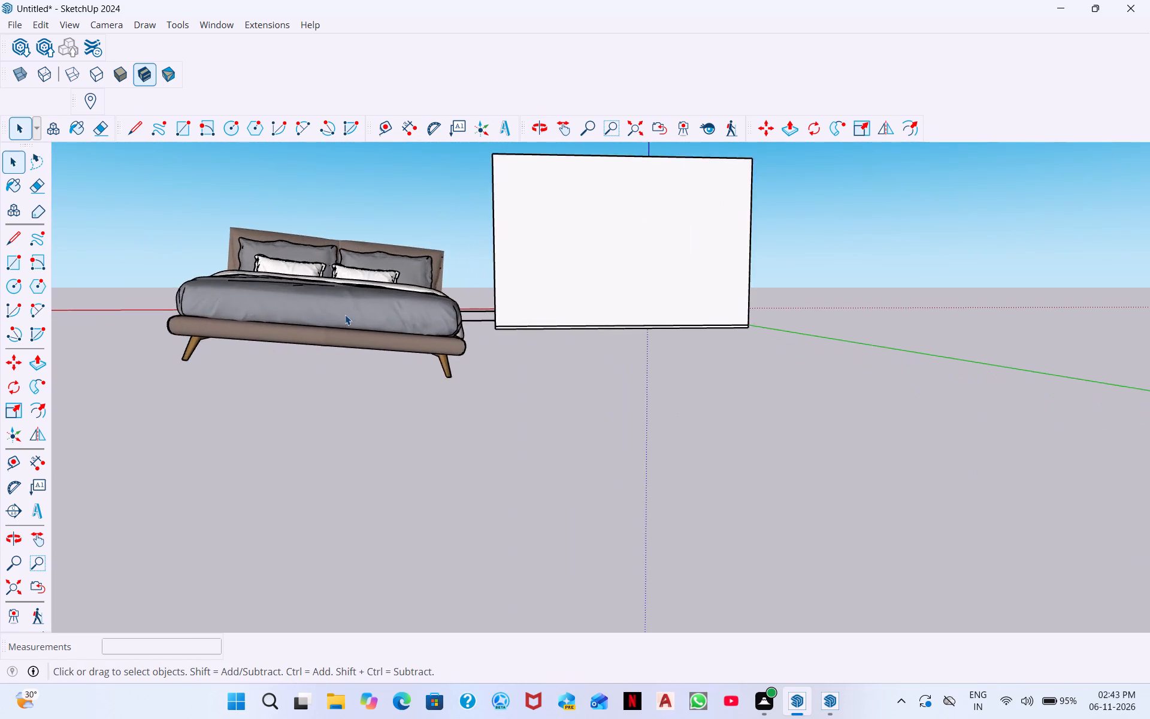
{"action": "scroll", "coordinate": [345, 315], "scroll_direction": "up", "scroll_amount": 2}
{"action": "middle_click", "coordinate": [486, 363]}
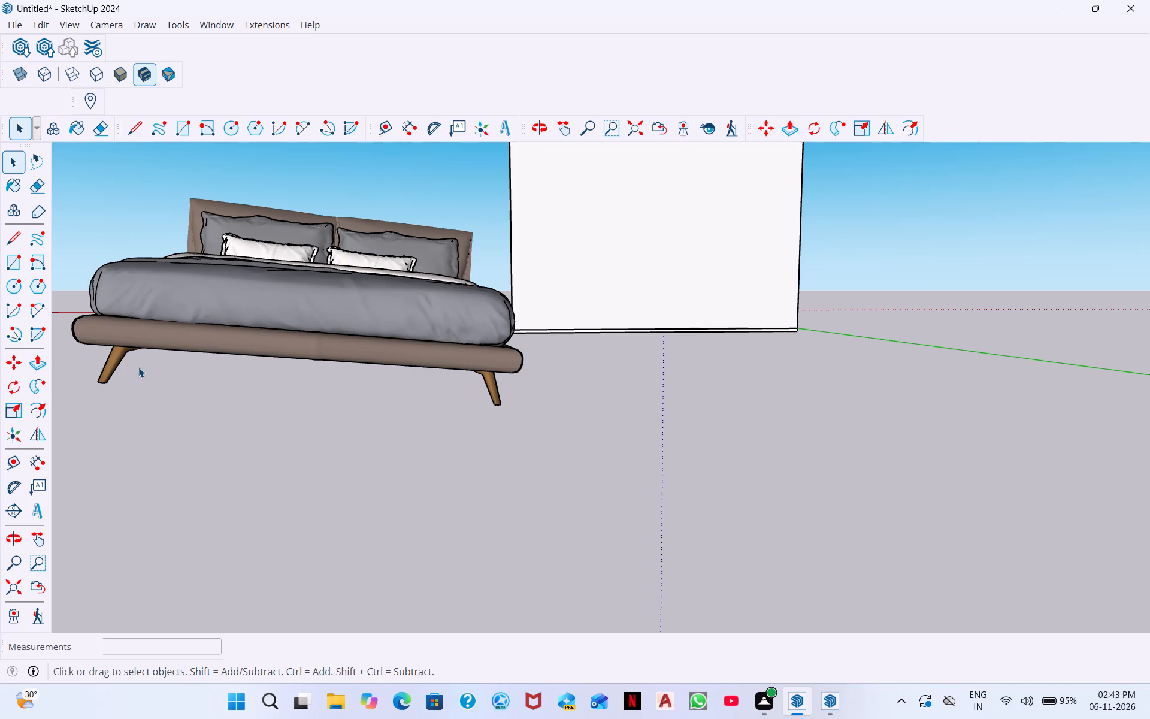
{"action": "left_click", "coordinate": [134, 131]}
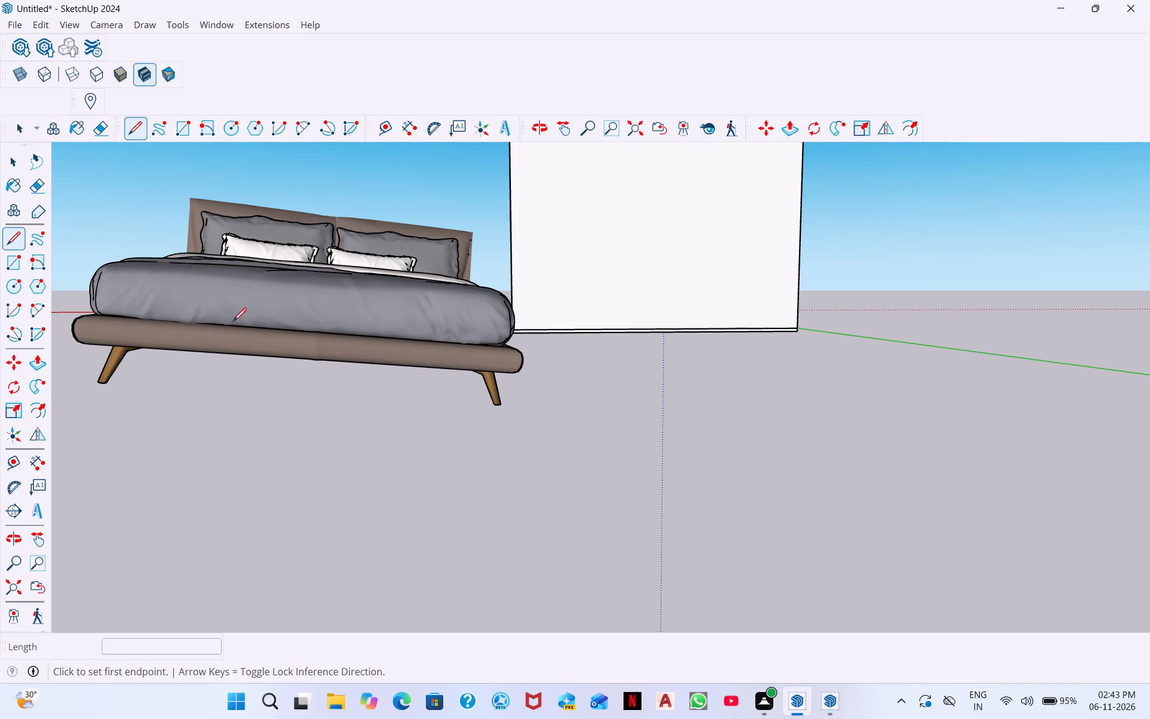
{"action": "left_click_drag", "start_coordinate": [502, 403], "coordinate": [496, 404]}
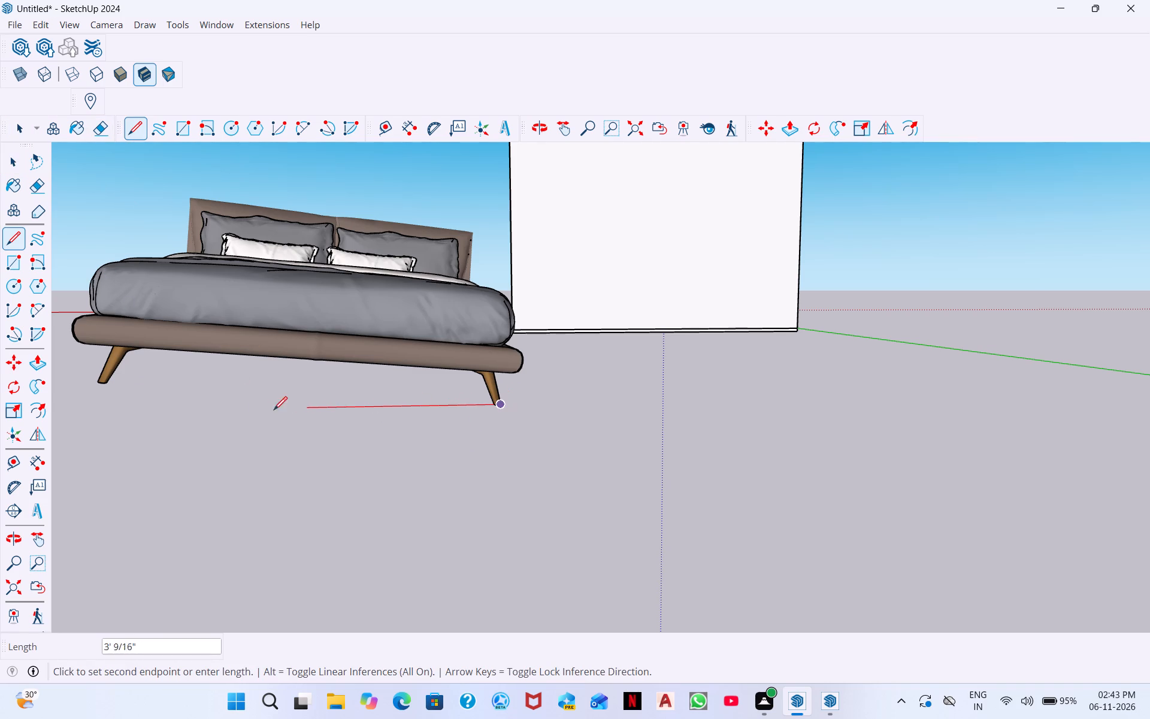
{"action": "left_click", "coordinate": [60, 398]}
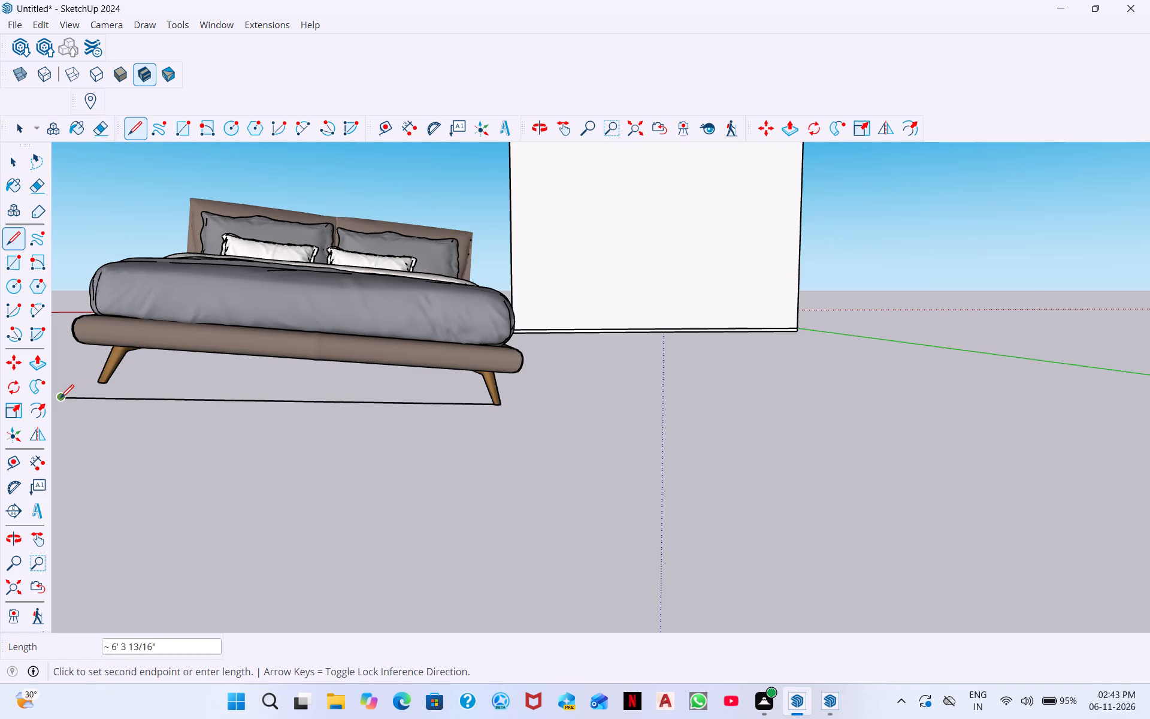
{"action": "key", "text": "space"}
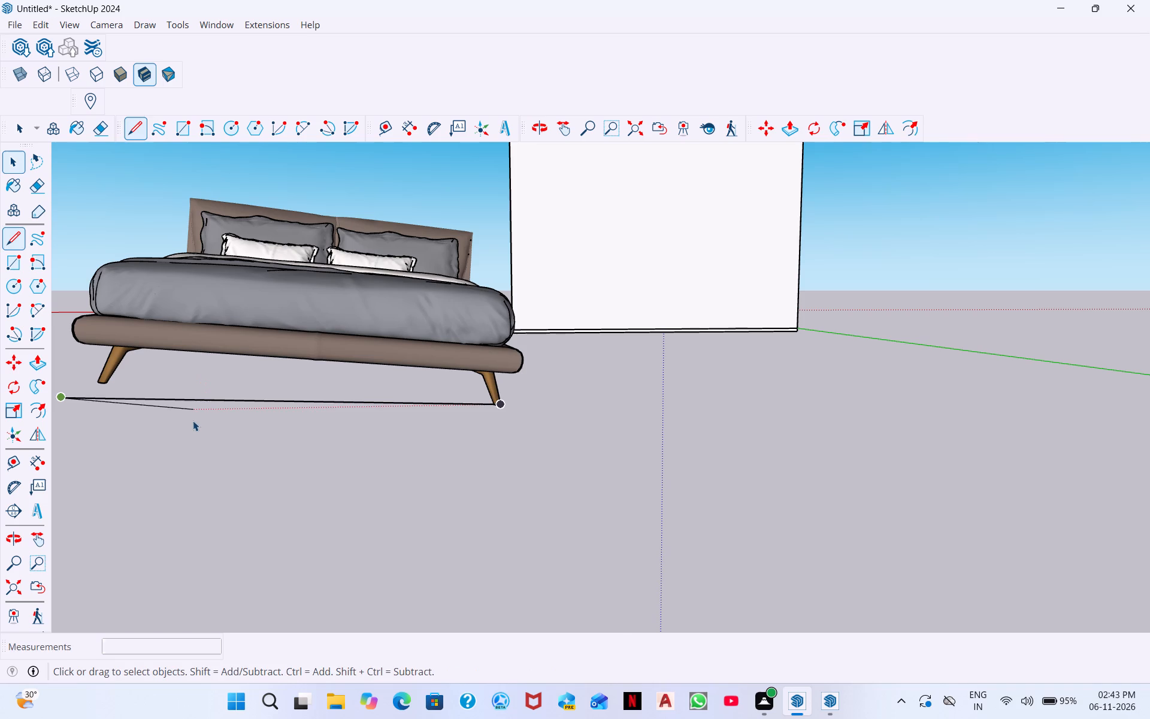
Select the bed and place a protractor guide at about 175.8° through its bounding box's lower foot-end corner, taking the baseline from the drawn line.
{"action": "left_click", "coordinate": [98, 377]}
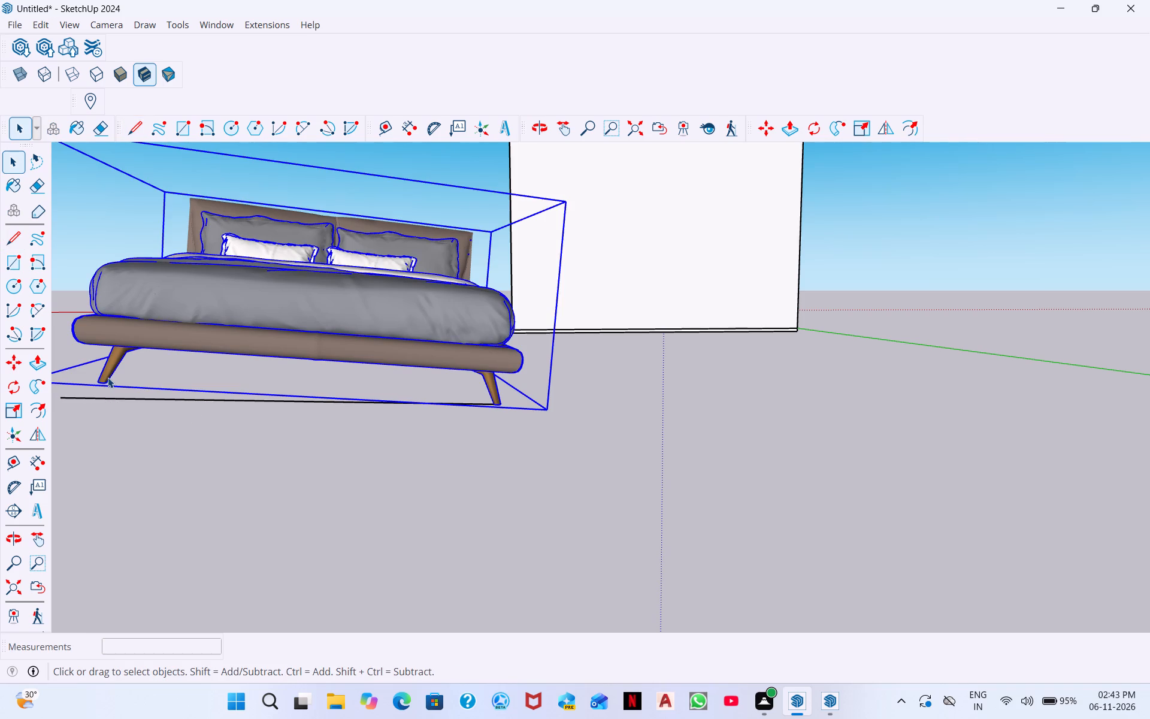
{"action": "scroll", "coordinate": [110, 381], "scroll_direction": "down", "scroll_amount": 1}
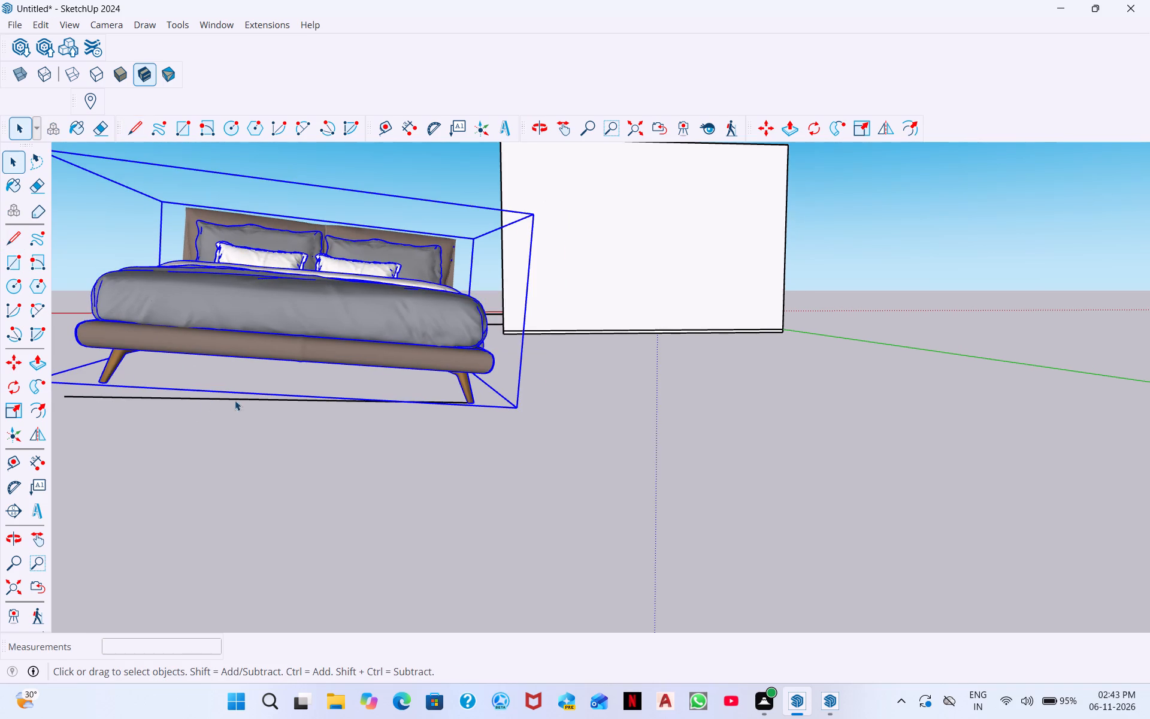
{"action": "middle_click_drag", "start_coordinate": [294, 394], "coordinate": [325, 400]}
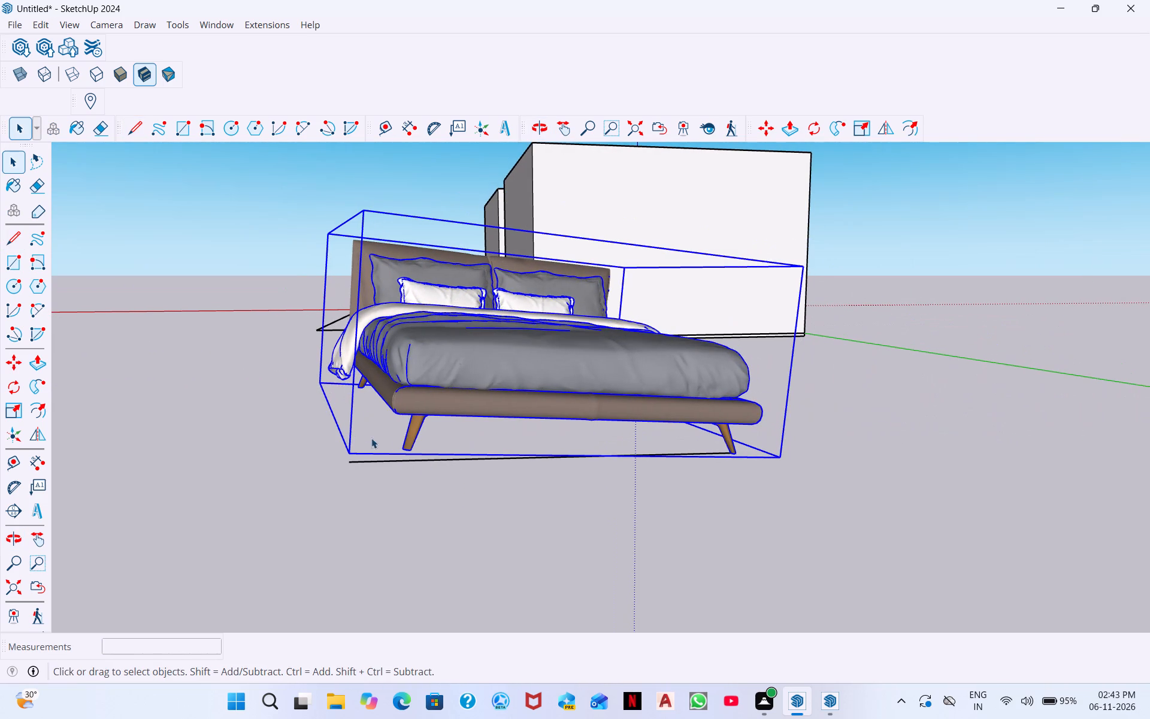
{"action": "left_click", "coordinate": [350, 452]}
{"action": "left_click", "coordinate": [408, 439]}
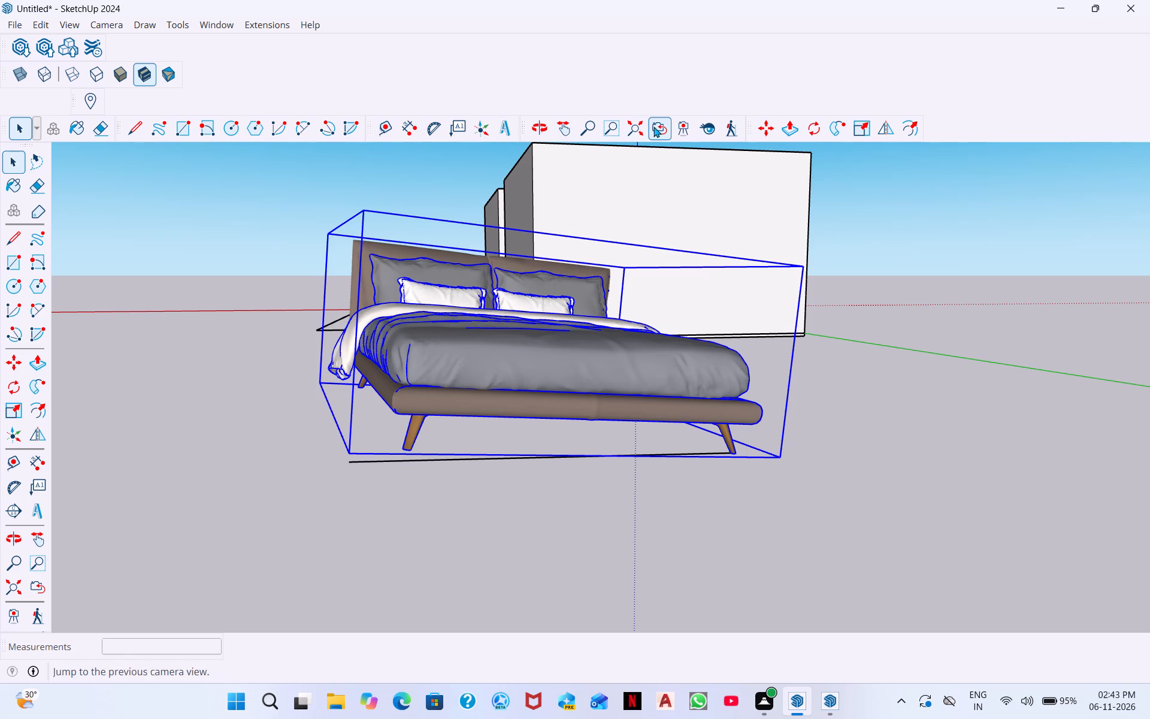
{"action": "left_click", "coordinate": [429, 126]}
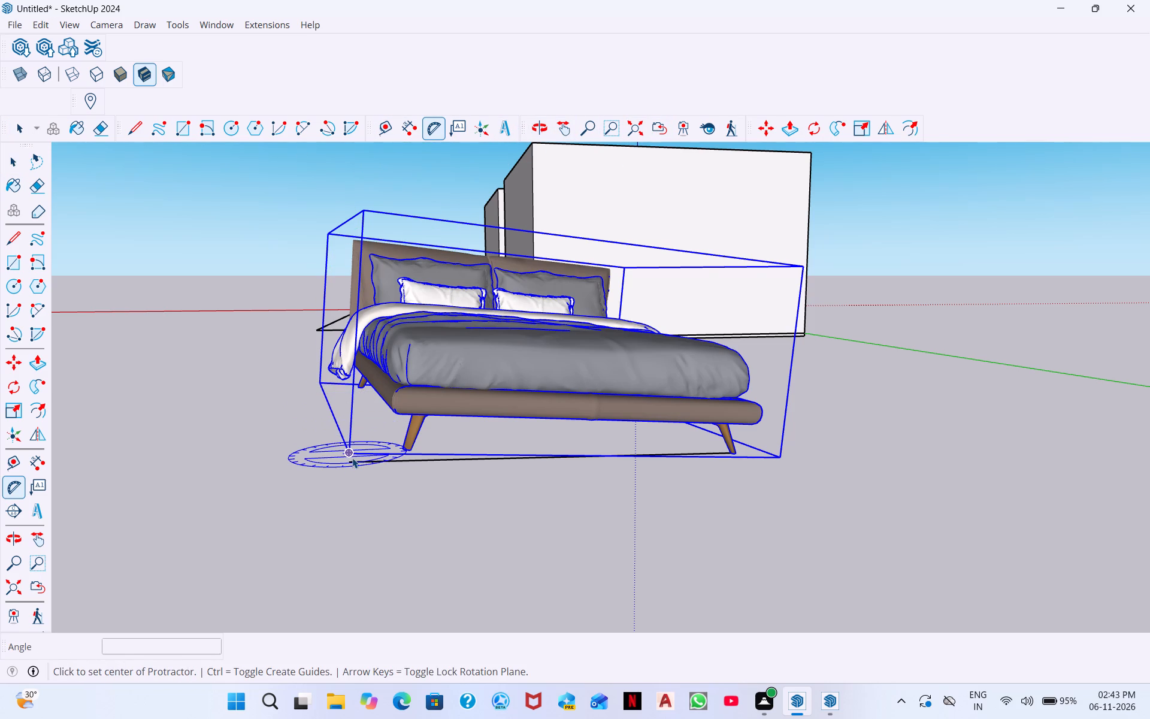
{"action": "left_click", "coordinate": [350, 454]}
{"action": "left_click", "coordinate": [360, 463]}
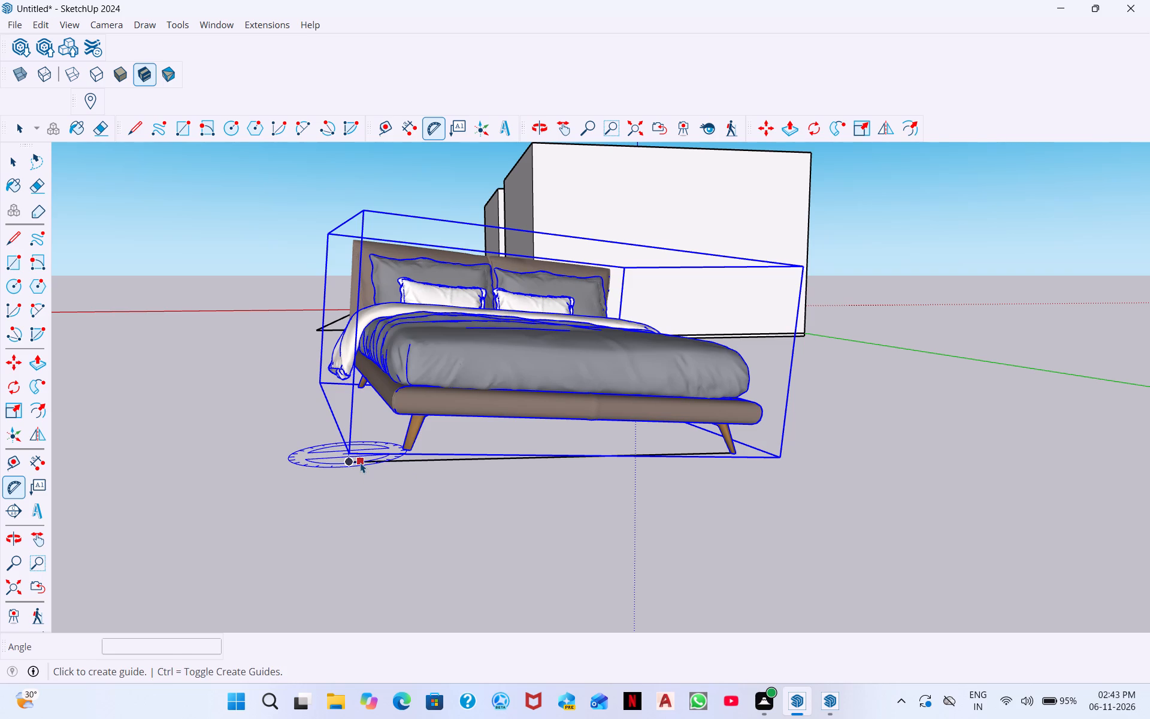
{"action": "scroll", "coordinate": [346, 458], "scroll_direction": "up", "scroll_amount": 9}
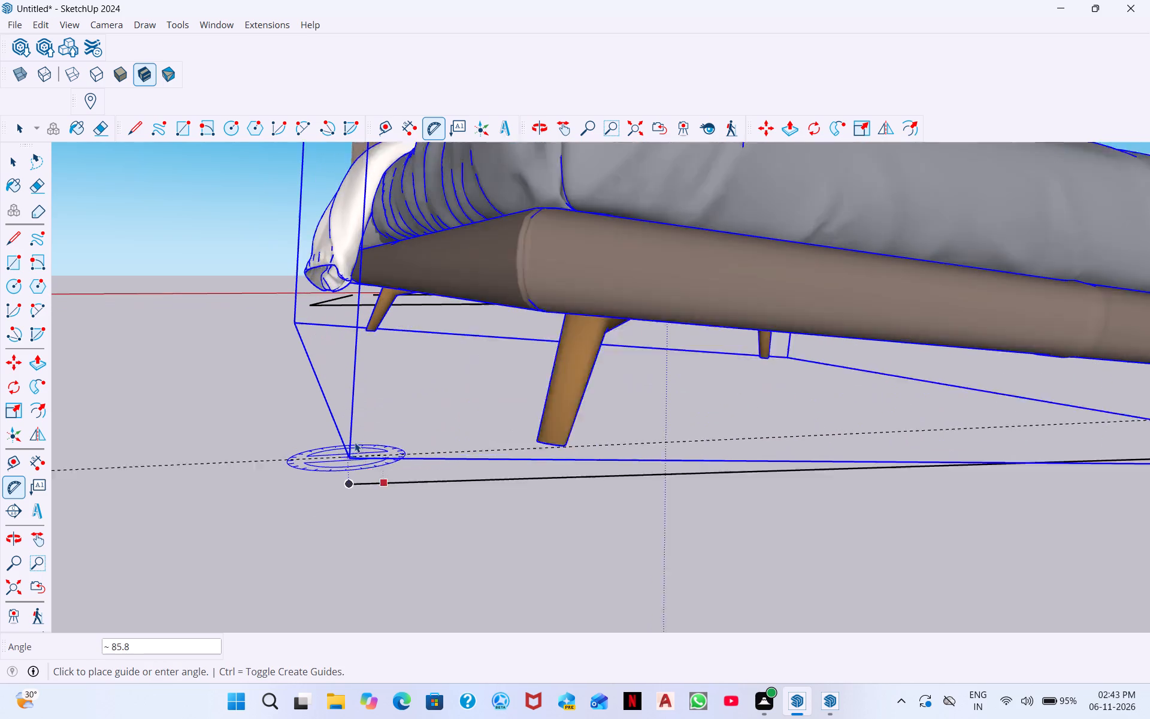
{"action": "left_click", "coordinate": [345, 455]}
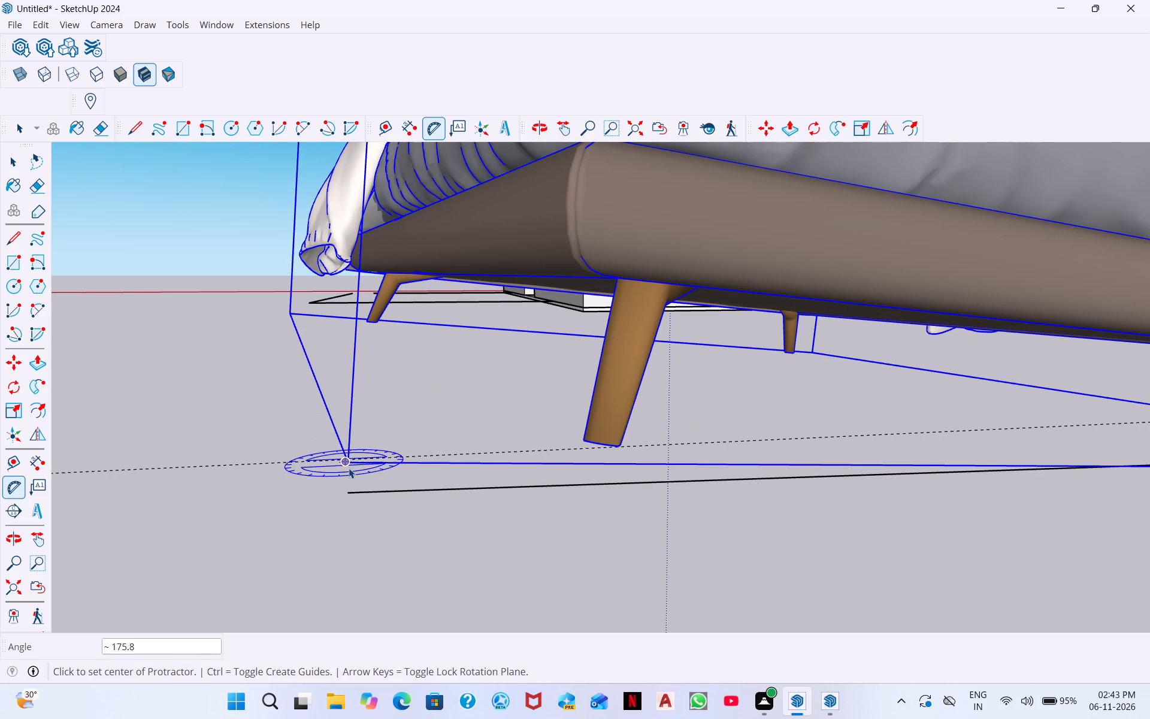
Centre the protractor on the same lower foot-end corner of the bed's bounding box for another angle.
{"action": "left_click", "coordinate": [345, 460]}
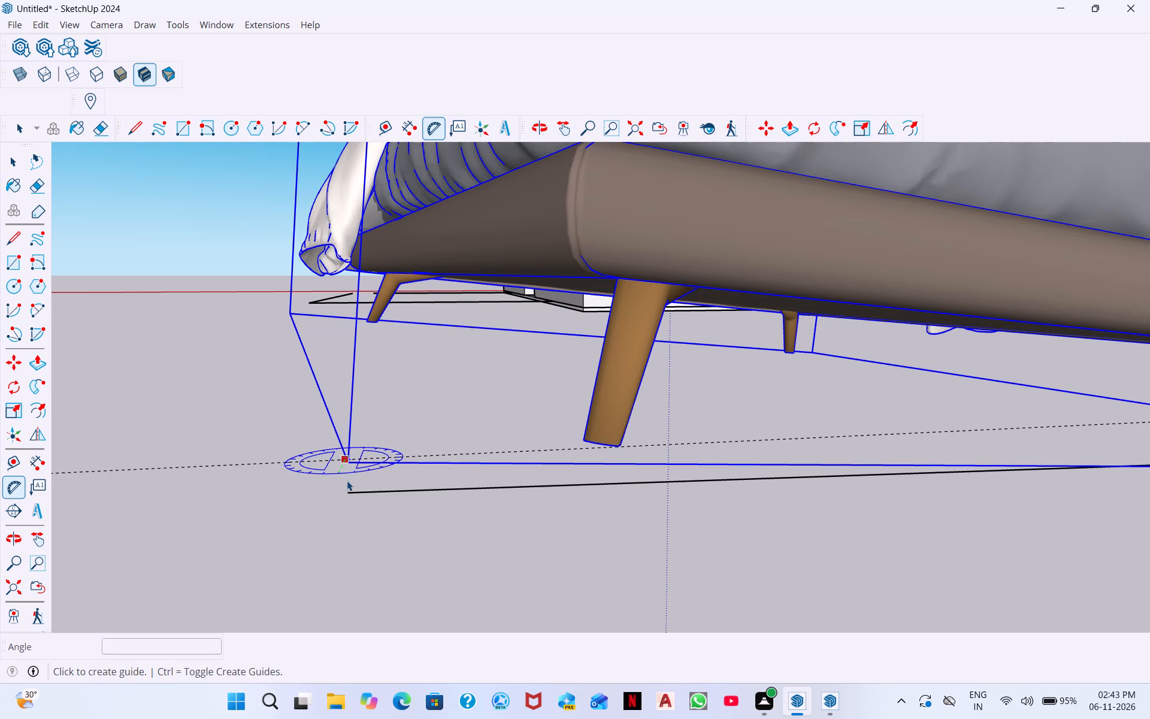
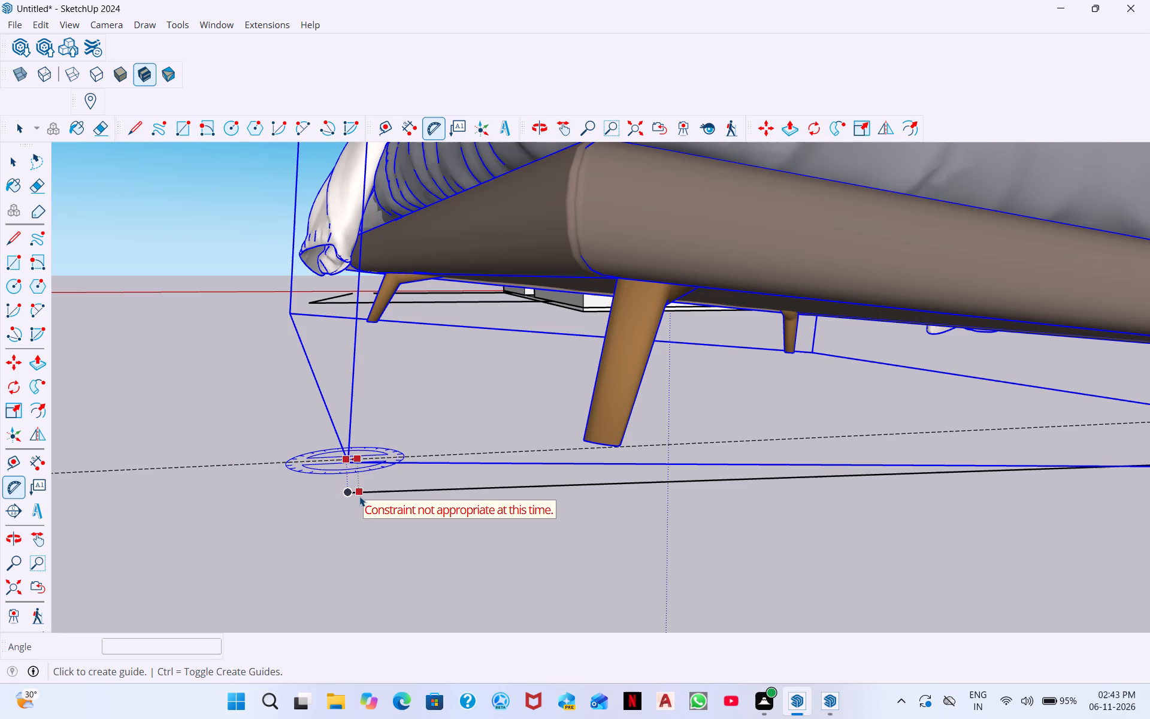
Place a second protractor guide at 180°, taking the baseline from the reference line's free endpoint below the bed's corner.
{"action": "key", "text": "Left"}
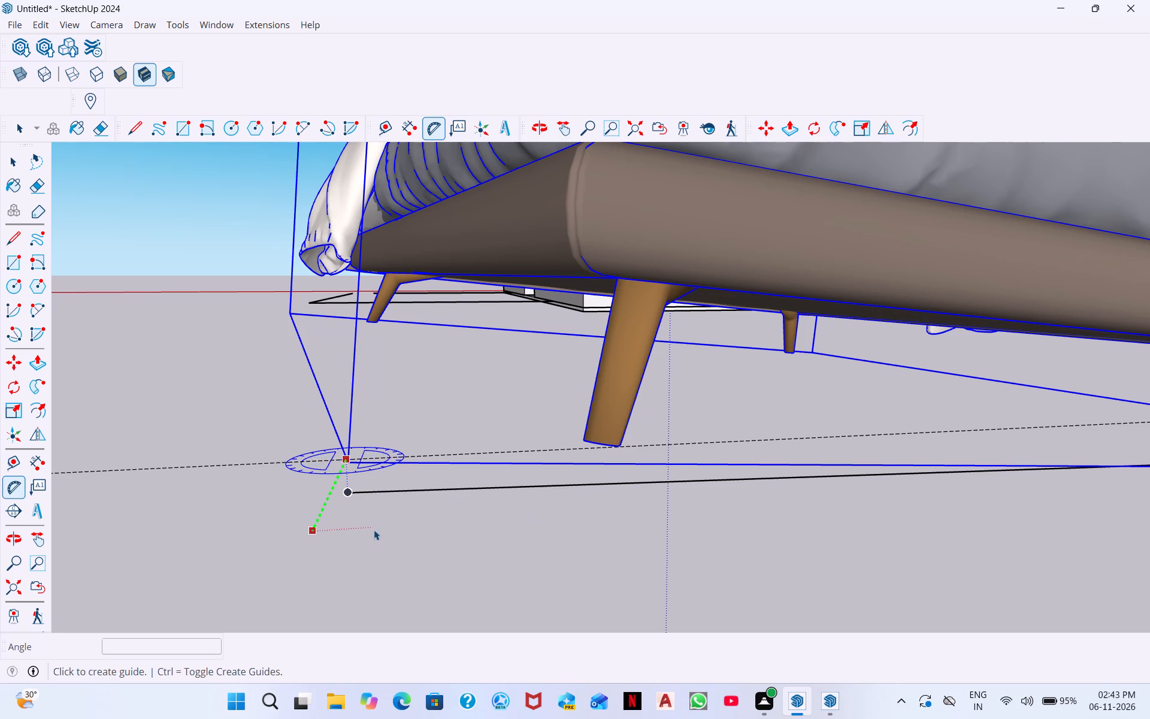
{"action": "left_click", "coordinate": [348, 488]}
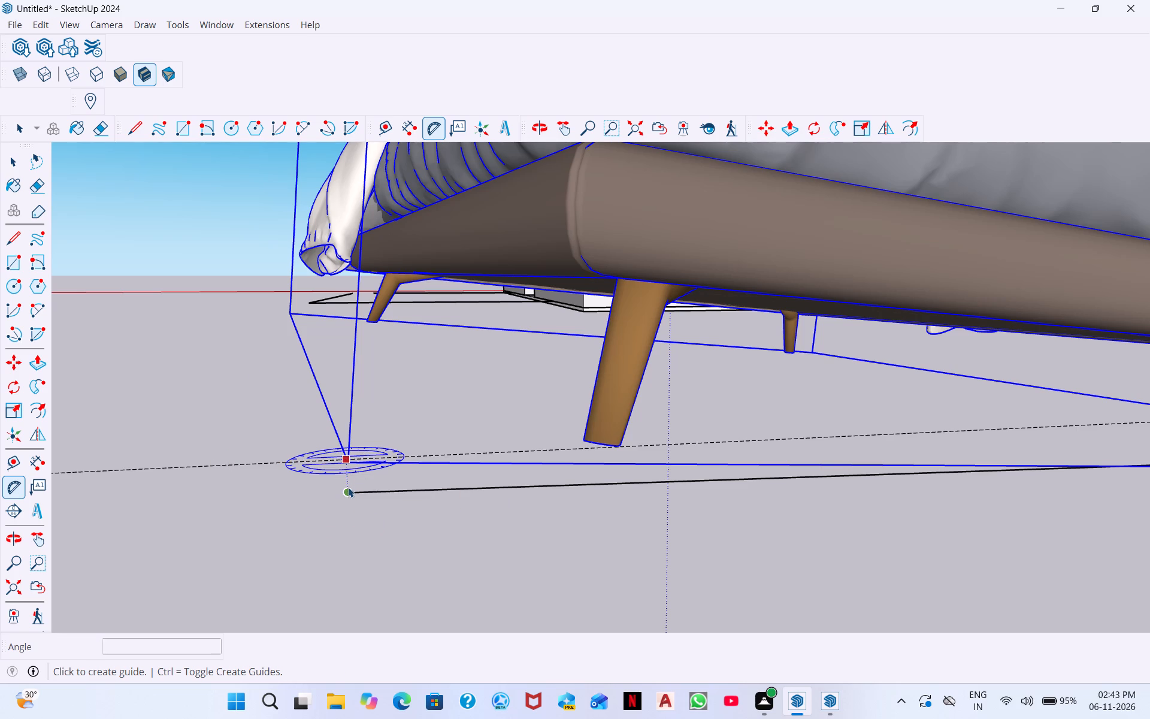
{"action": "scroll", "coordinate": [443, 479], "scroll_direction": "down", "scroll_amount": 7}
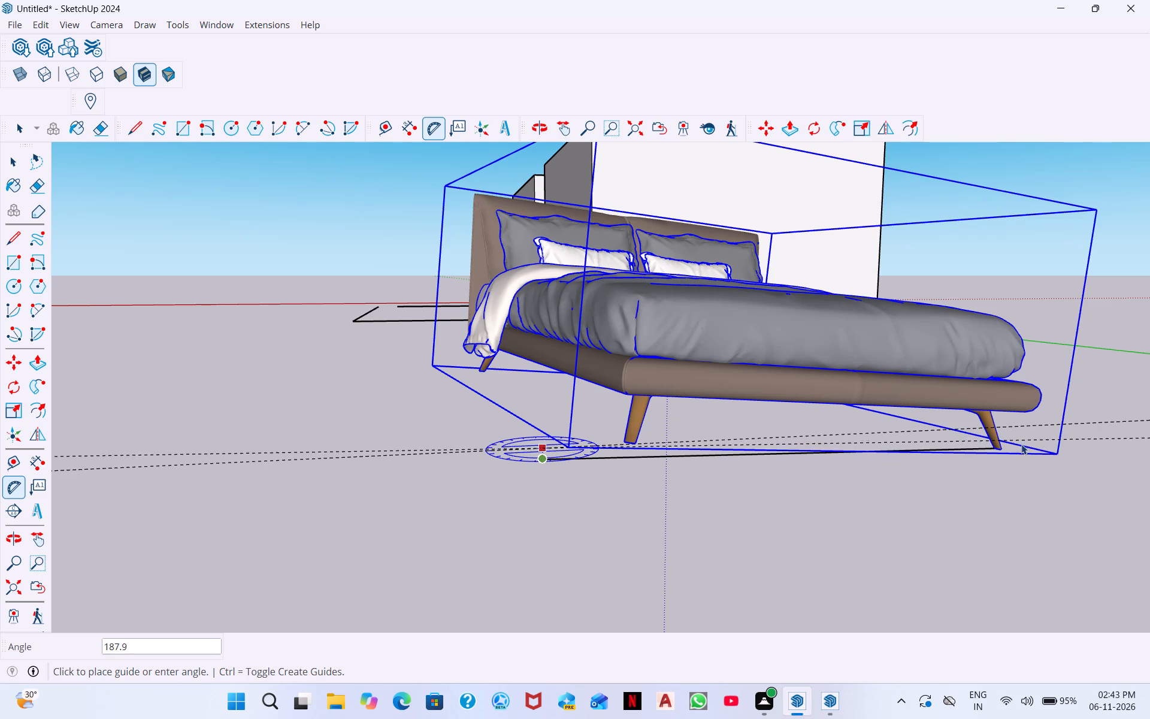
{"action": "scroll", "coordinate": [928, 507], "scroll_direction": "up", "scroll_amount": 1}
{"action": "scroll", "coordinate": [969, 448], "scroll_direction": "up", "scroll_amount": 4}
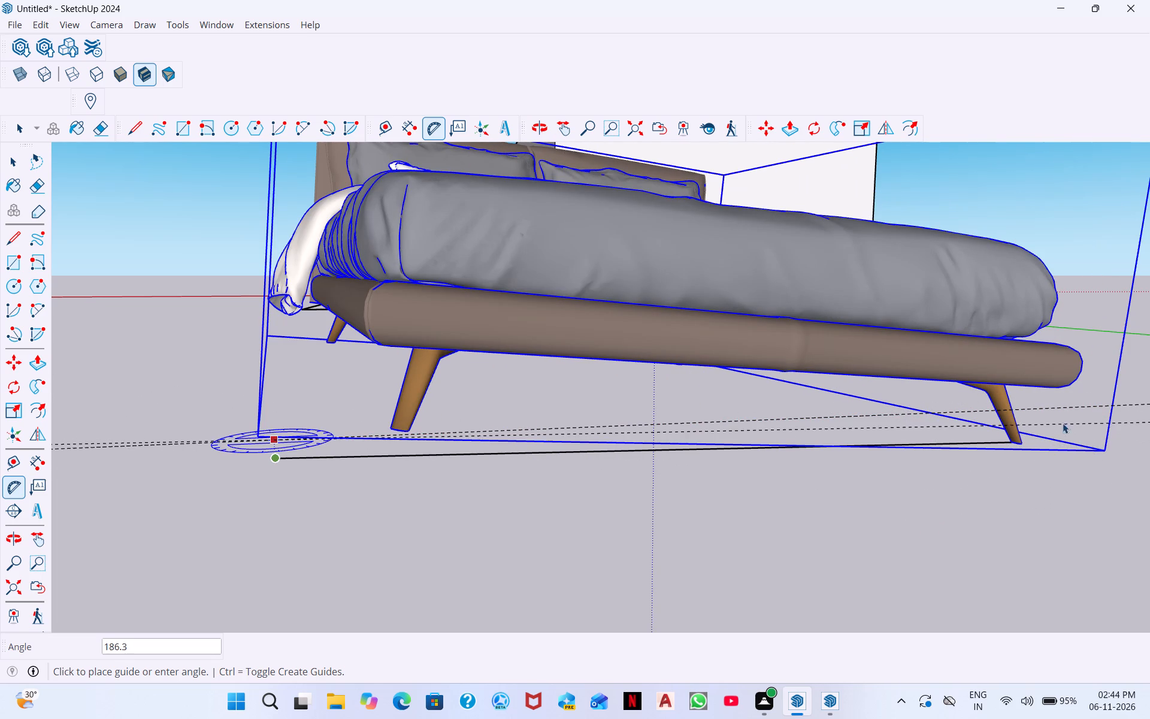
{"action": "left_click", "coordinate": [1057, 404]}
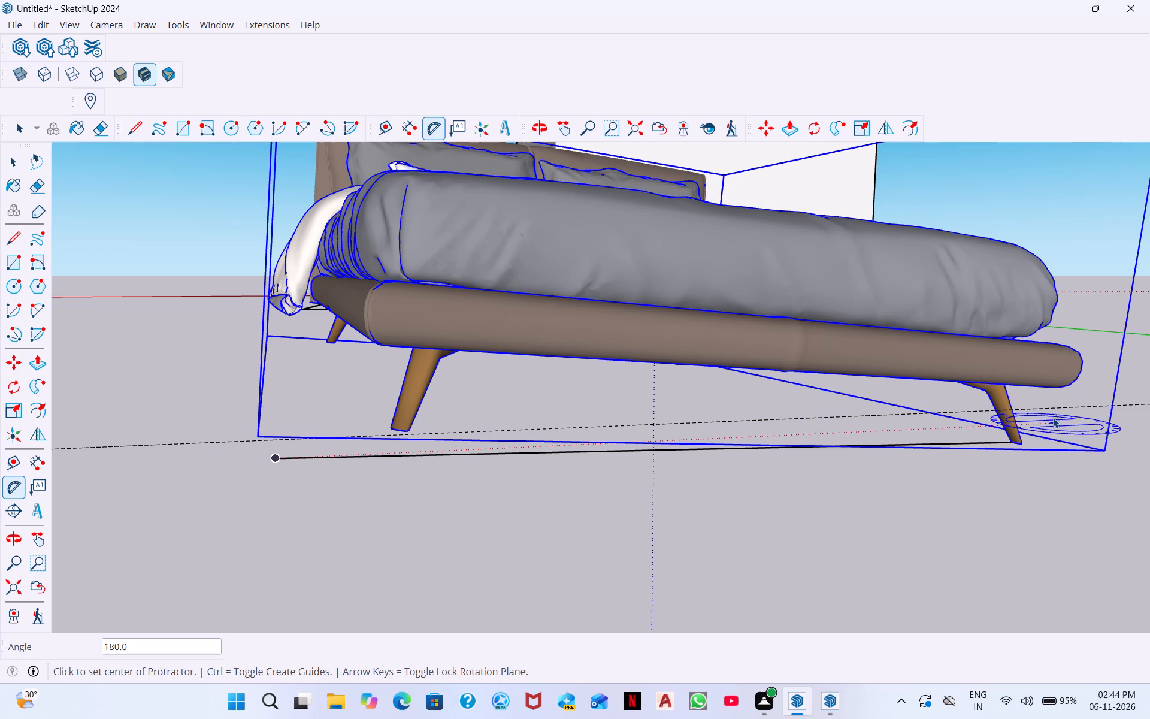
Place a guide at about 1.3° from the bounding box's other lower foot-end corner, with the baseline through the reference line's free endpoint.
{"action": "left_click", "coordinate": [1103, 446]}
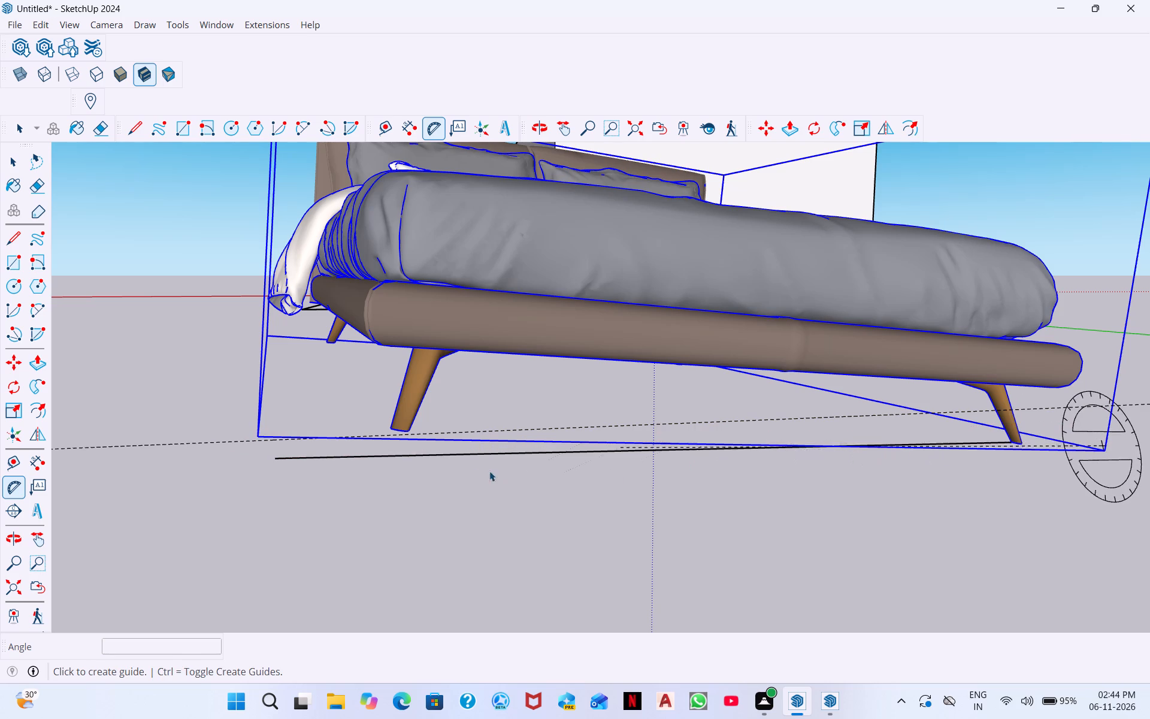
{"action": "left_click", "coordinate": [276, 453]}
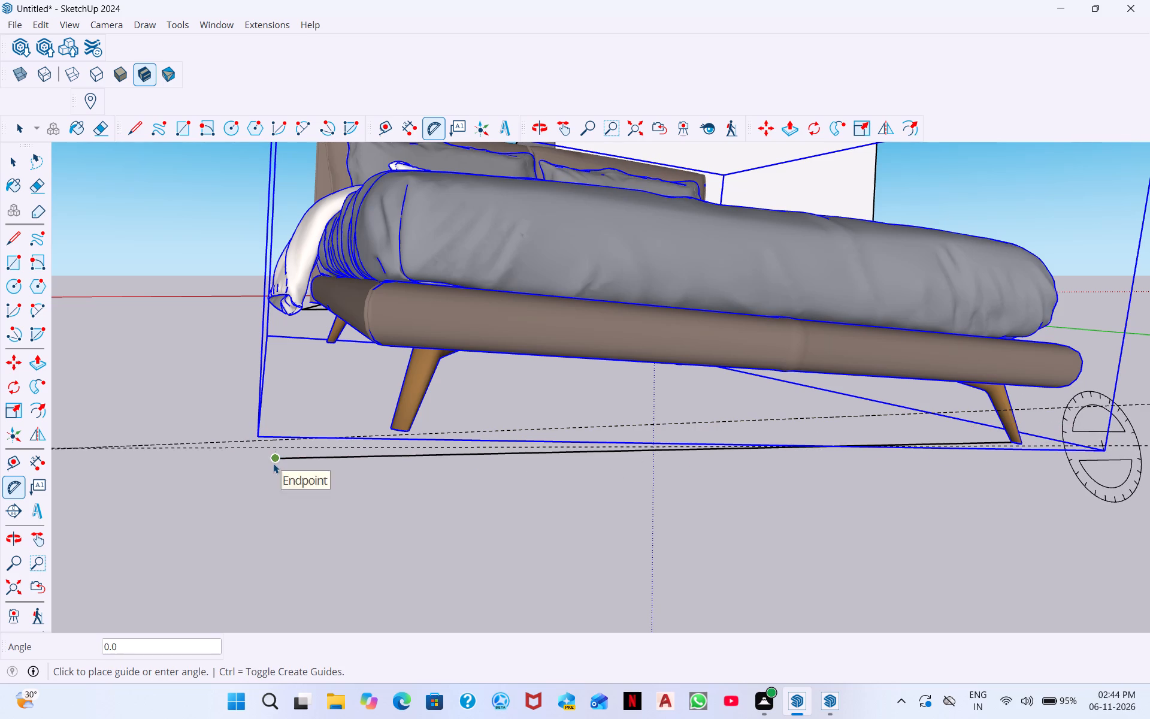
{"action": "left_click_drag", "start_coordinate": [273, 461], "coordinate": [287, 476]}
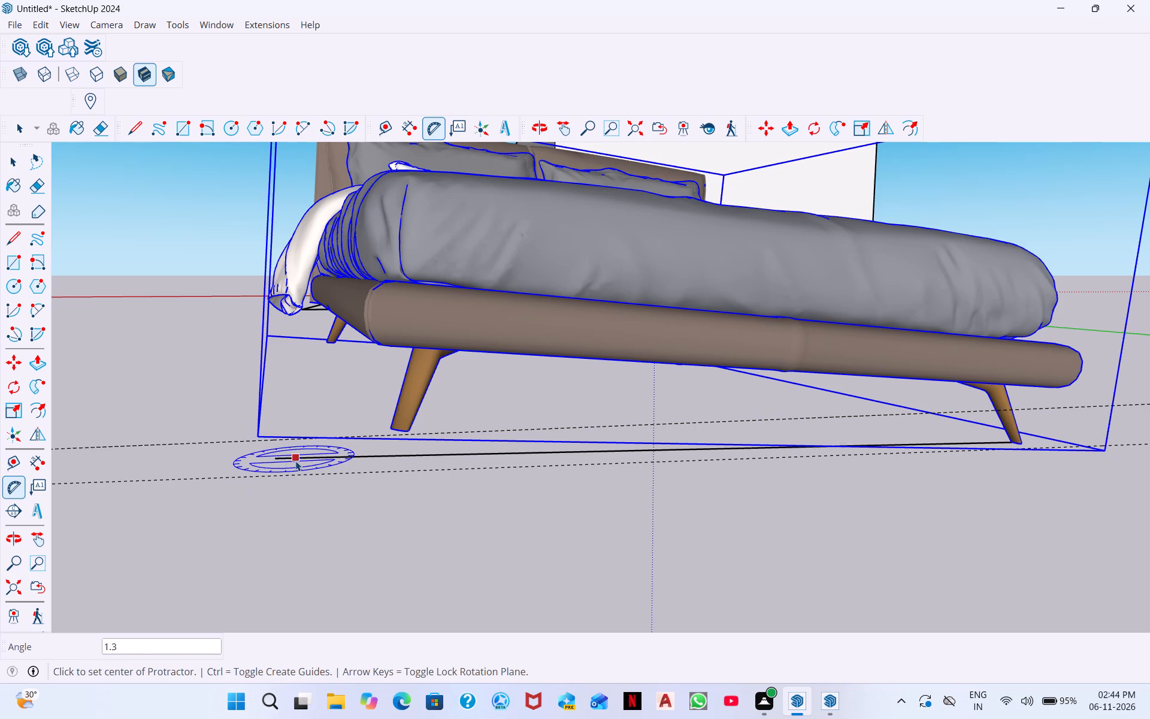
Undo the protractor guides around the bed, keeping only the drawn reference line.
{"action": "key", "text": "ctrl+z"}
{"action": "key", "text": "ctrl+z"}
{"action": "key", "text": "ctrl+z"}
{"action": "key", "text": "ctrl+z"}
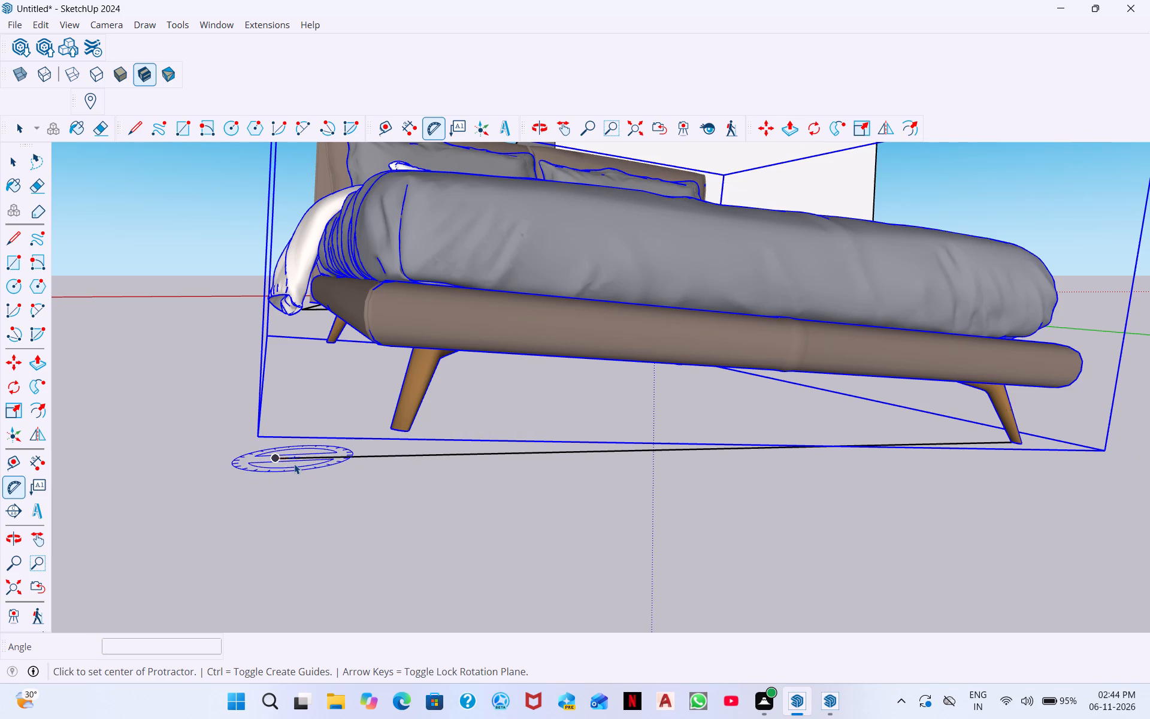
Centre the protractor on the bounding box corner beside the leg where the reference line starts and try locking its plane to an axis.
{"action": "left_click", "coordinate": [1104, 452]}
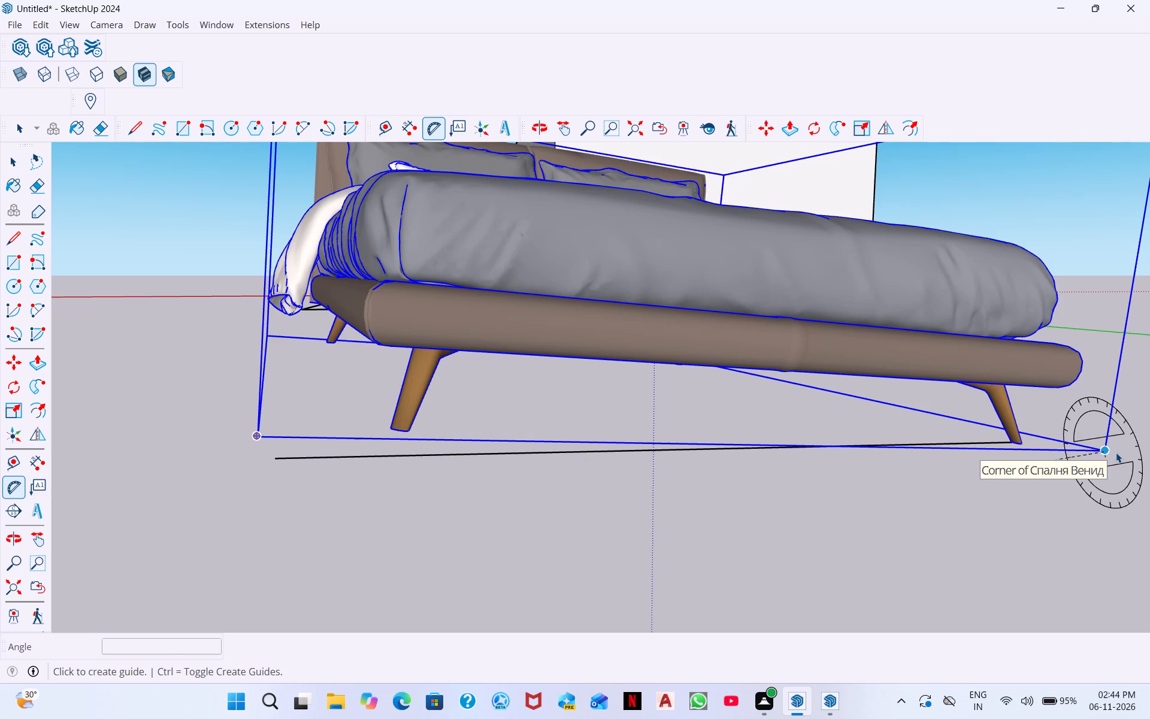
{"action": "key", "text": "Right"}
{"action": "key", "text": "Left"}
{"action": "key", "text": "Left"}
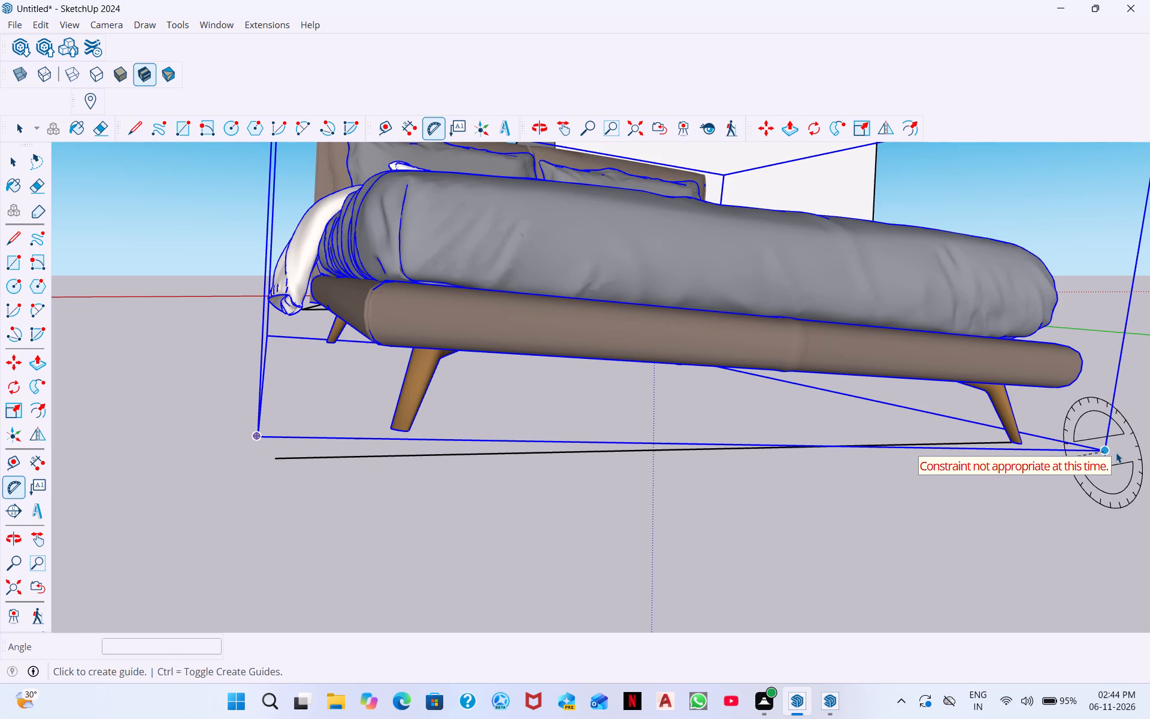
{"action": "key", "text": "Up"}
{"action": "key", "text": "Right"}
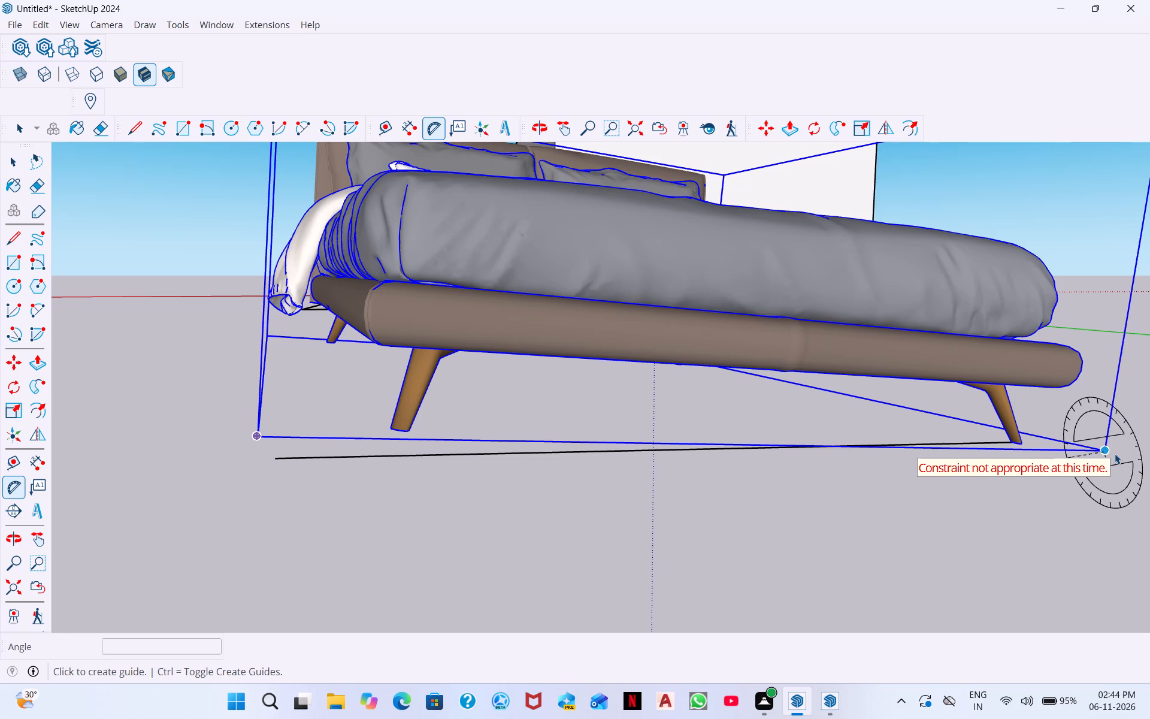
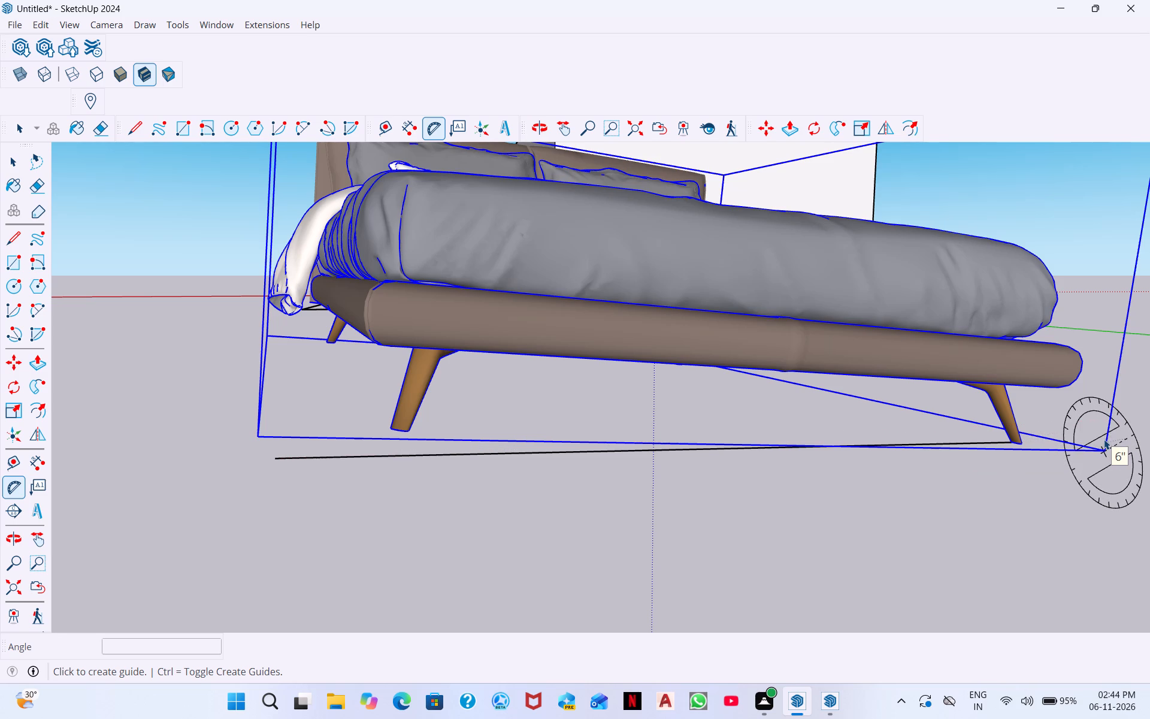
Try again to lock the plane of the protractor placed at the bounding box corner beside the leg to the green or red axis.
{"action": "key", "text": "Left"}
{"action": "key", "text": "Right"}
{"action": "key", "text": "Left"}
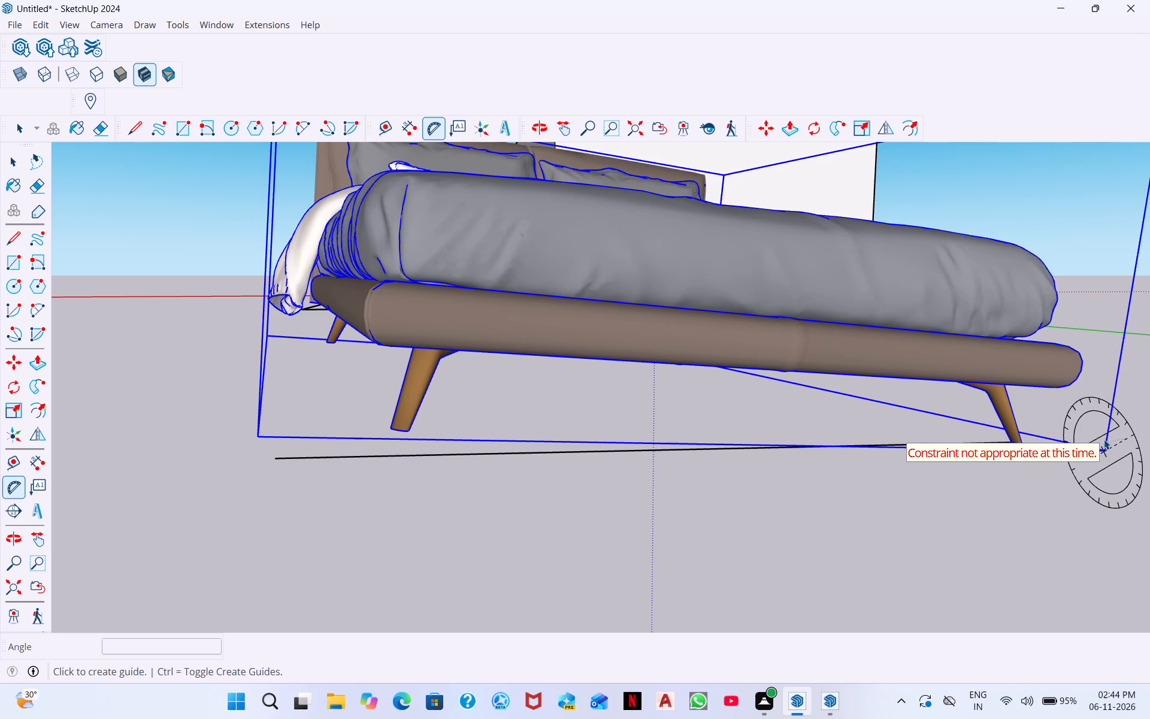
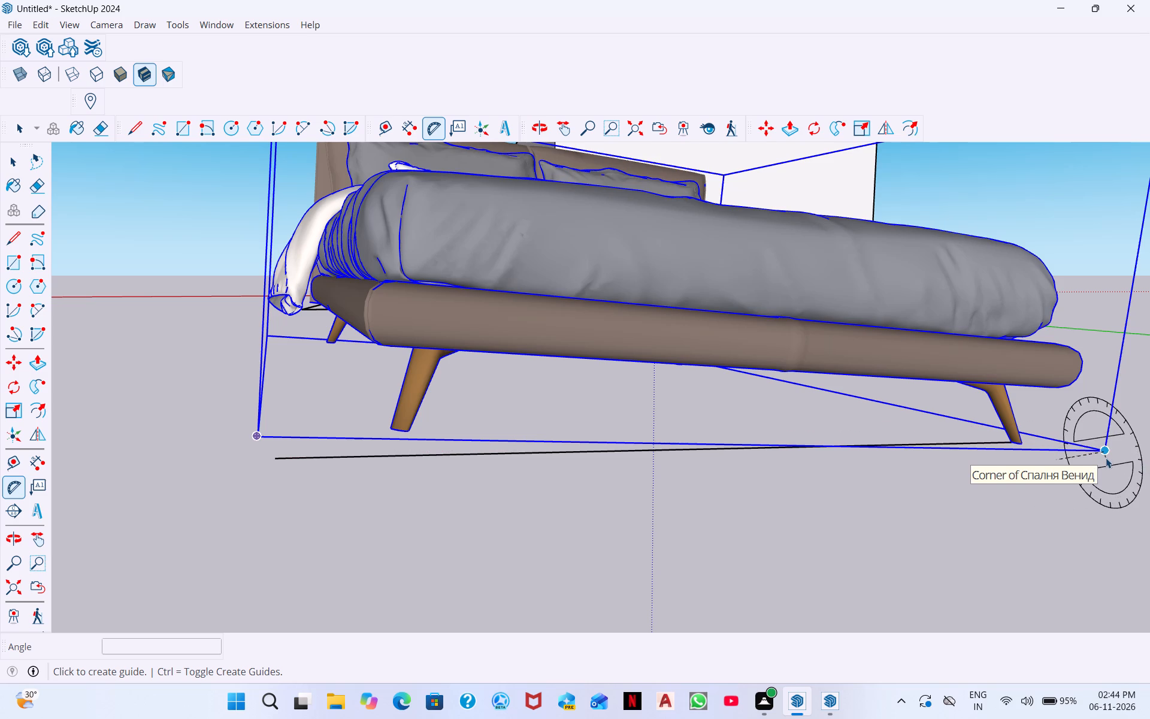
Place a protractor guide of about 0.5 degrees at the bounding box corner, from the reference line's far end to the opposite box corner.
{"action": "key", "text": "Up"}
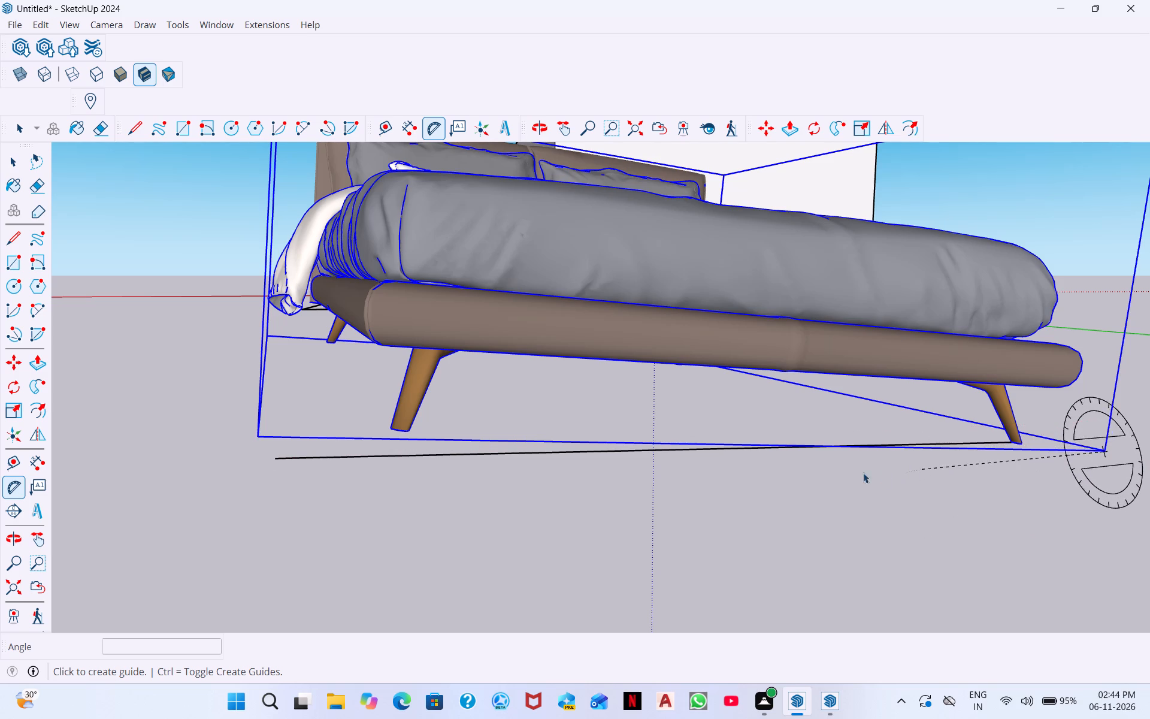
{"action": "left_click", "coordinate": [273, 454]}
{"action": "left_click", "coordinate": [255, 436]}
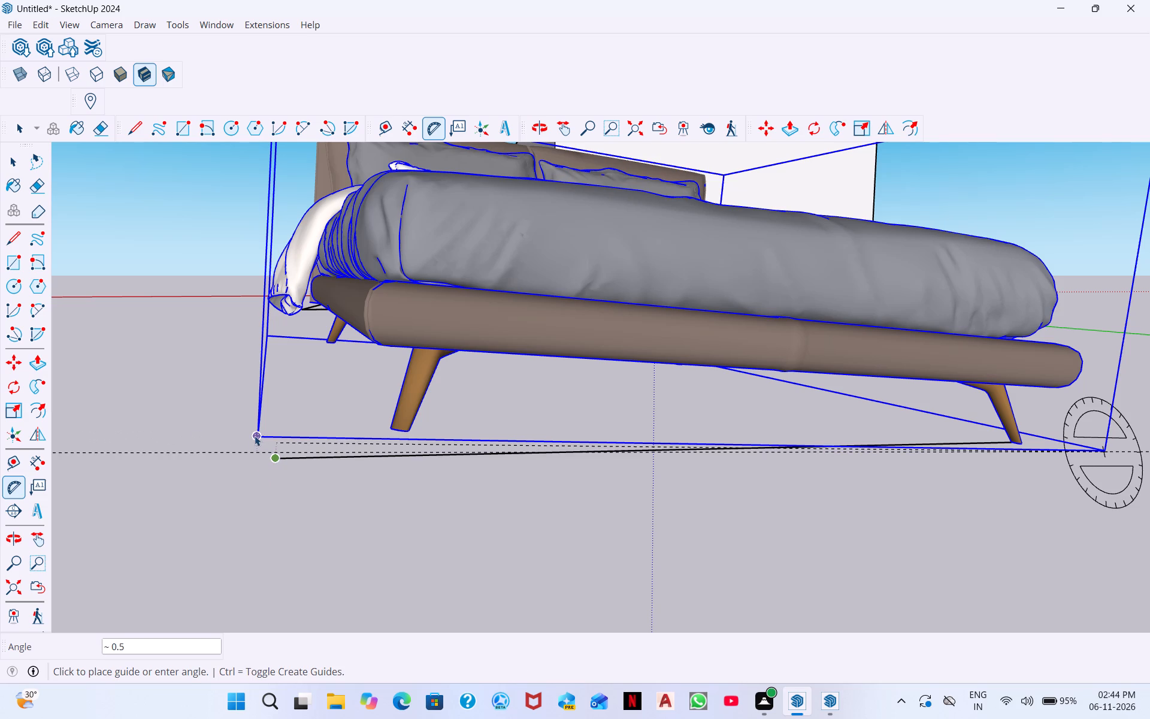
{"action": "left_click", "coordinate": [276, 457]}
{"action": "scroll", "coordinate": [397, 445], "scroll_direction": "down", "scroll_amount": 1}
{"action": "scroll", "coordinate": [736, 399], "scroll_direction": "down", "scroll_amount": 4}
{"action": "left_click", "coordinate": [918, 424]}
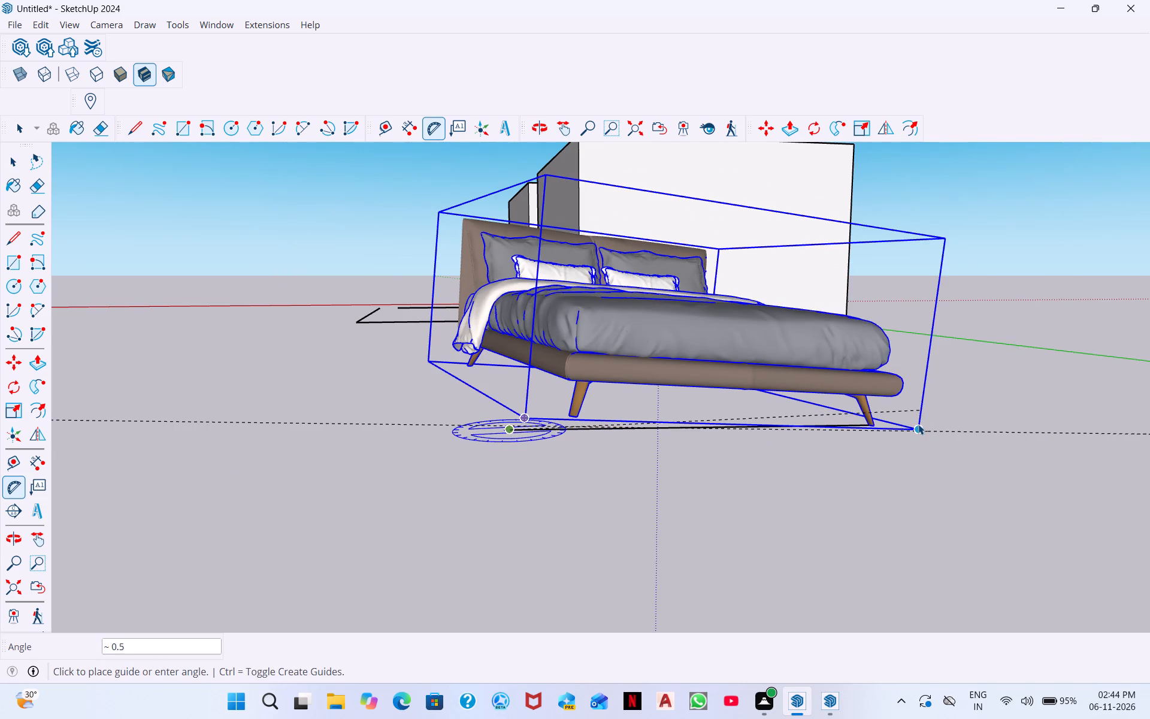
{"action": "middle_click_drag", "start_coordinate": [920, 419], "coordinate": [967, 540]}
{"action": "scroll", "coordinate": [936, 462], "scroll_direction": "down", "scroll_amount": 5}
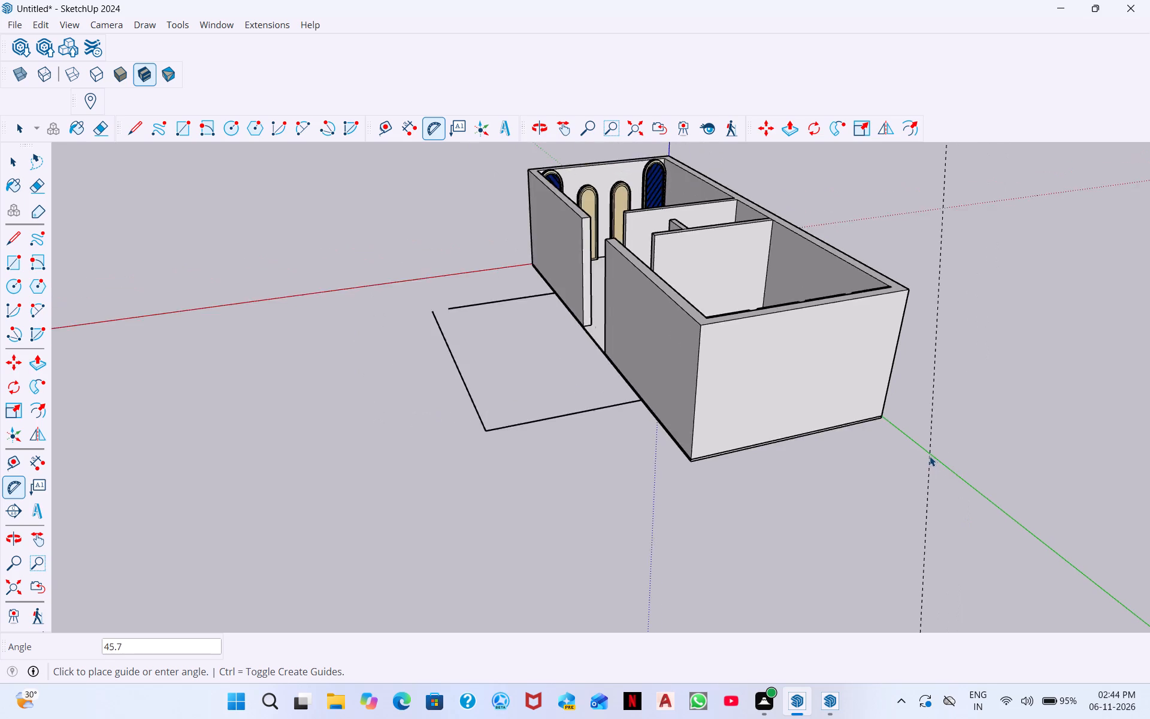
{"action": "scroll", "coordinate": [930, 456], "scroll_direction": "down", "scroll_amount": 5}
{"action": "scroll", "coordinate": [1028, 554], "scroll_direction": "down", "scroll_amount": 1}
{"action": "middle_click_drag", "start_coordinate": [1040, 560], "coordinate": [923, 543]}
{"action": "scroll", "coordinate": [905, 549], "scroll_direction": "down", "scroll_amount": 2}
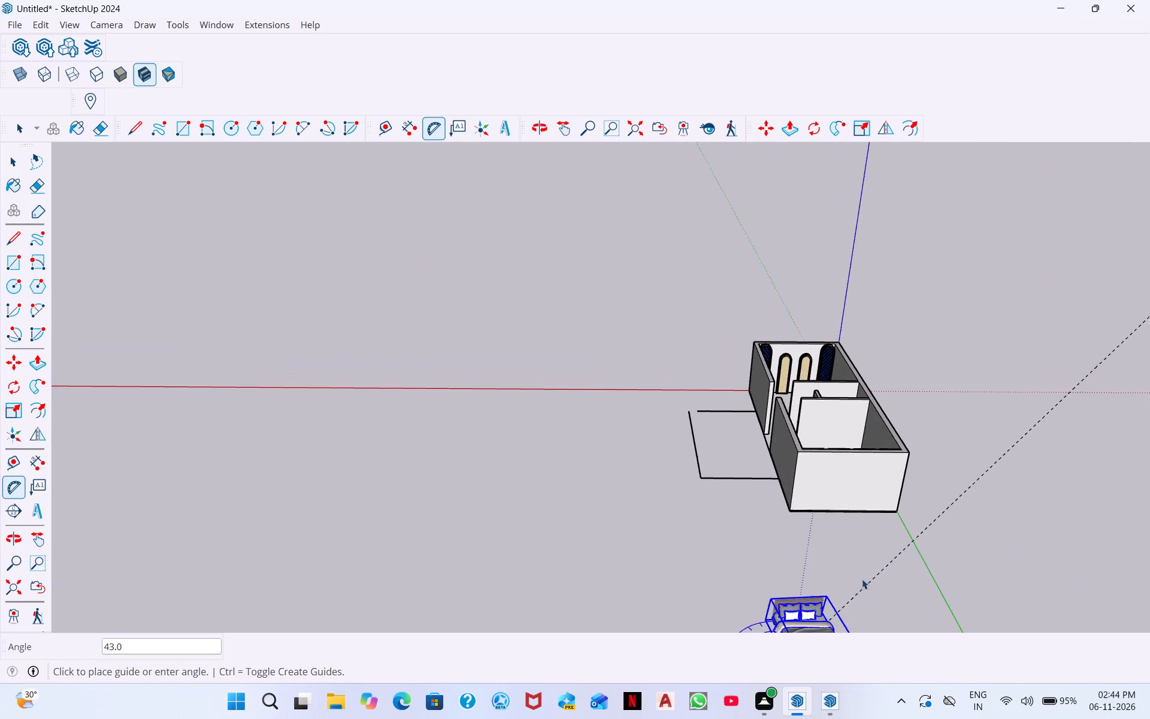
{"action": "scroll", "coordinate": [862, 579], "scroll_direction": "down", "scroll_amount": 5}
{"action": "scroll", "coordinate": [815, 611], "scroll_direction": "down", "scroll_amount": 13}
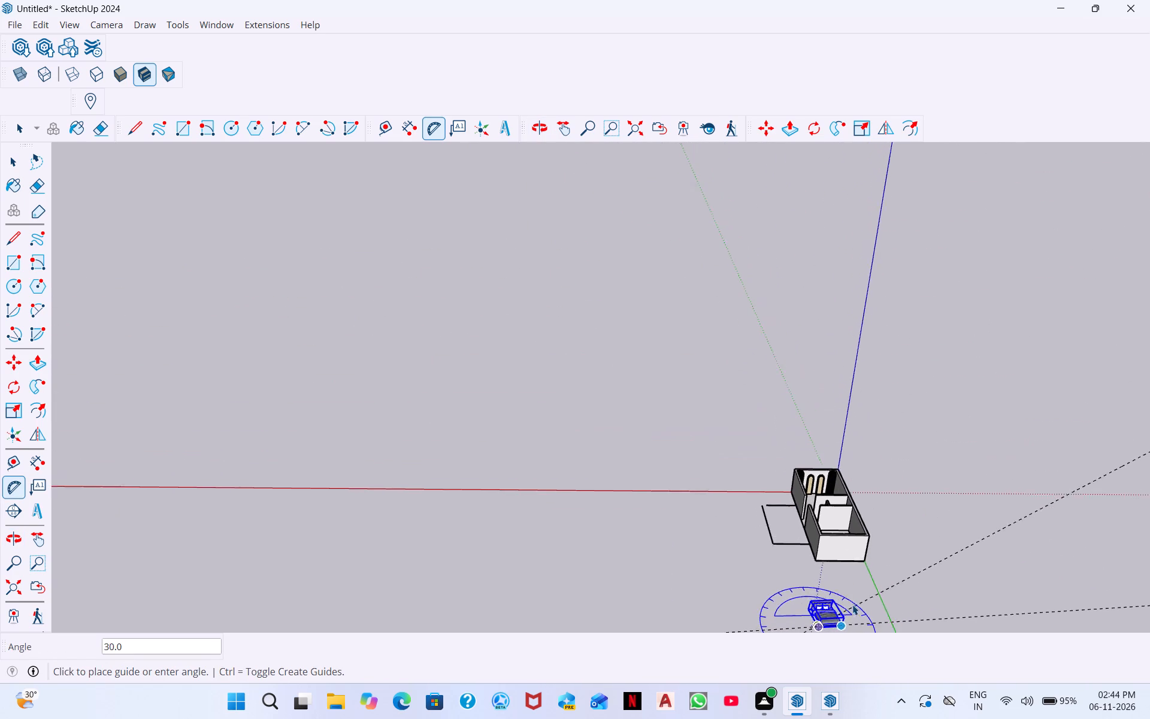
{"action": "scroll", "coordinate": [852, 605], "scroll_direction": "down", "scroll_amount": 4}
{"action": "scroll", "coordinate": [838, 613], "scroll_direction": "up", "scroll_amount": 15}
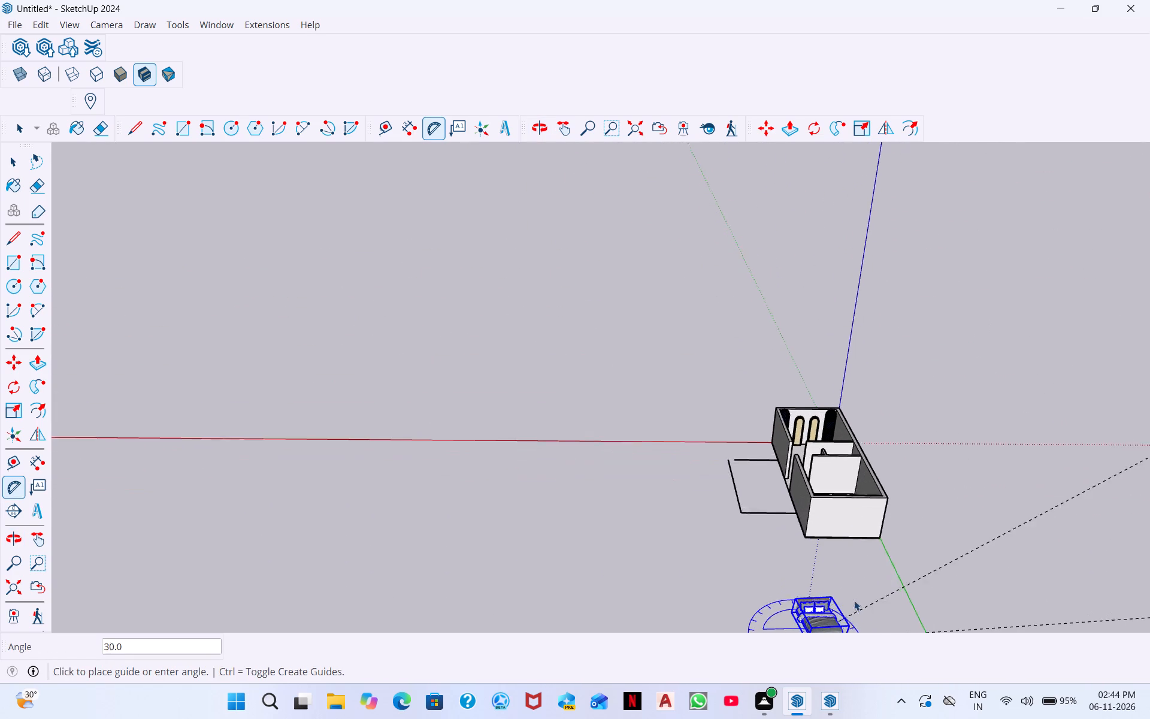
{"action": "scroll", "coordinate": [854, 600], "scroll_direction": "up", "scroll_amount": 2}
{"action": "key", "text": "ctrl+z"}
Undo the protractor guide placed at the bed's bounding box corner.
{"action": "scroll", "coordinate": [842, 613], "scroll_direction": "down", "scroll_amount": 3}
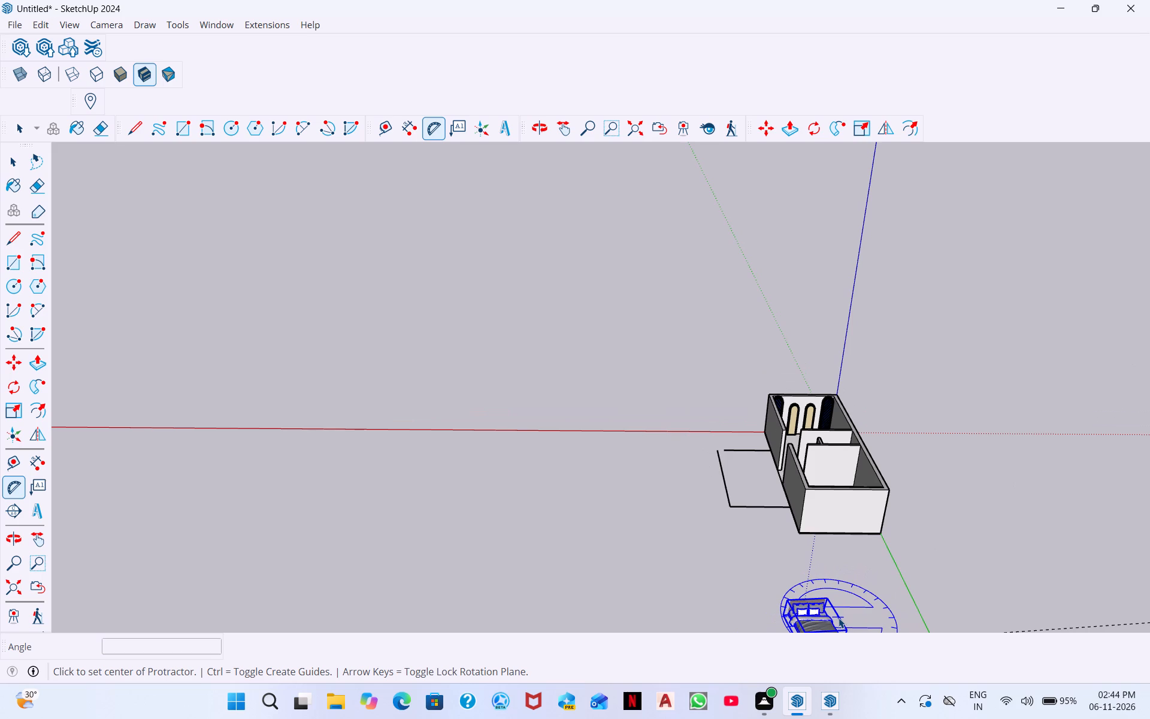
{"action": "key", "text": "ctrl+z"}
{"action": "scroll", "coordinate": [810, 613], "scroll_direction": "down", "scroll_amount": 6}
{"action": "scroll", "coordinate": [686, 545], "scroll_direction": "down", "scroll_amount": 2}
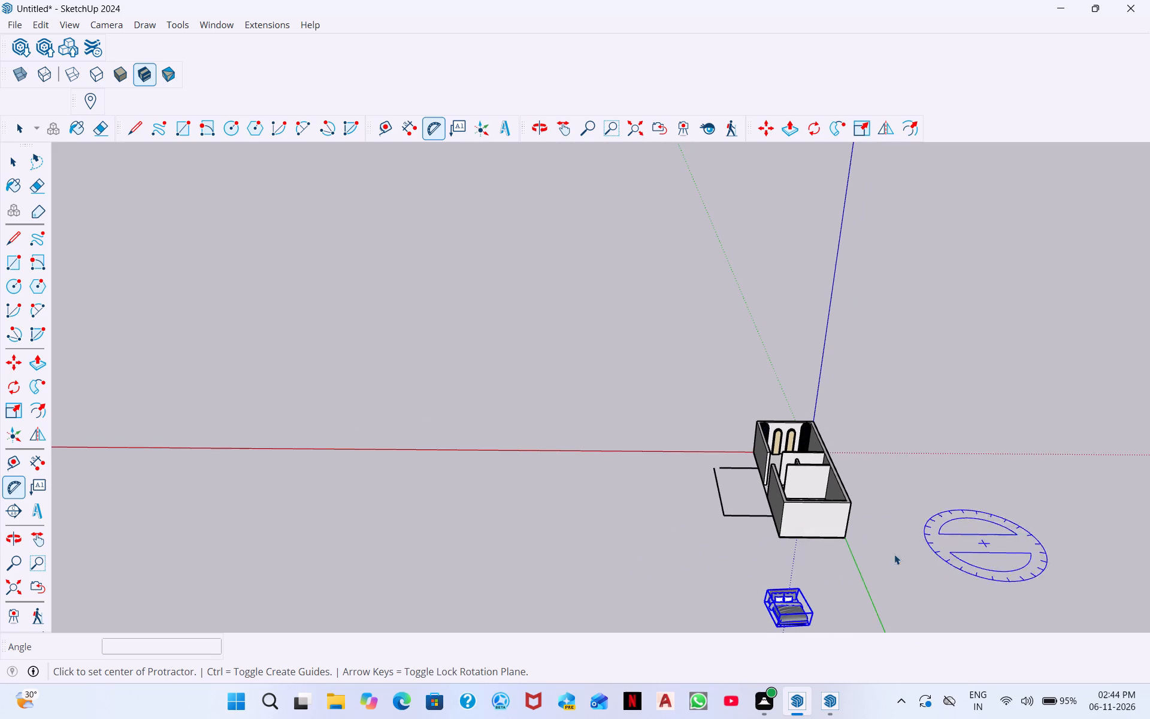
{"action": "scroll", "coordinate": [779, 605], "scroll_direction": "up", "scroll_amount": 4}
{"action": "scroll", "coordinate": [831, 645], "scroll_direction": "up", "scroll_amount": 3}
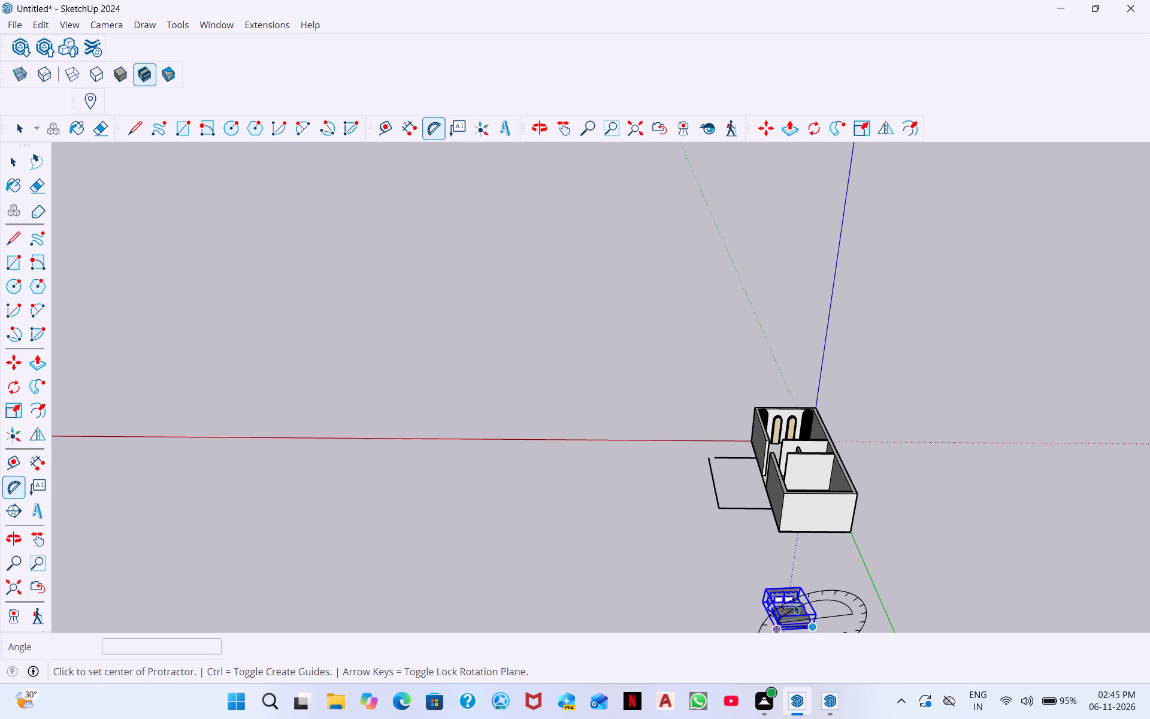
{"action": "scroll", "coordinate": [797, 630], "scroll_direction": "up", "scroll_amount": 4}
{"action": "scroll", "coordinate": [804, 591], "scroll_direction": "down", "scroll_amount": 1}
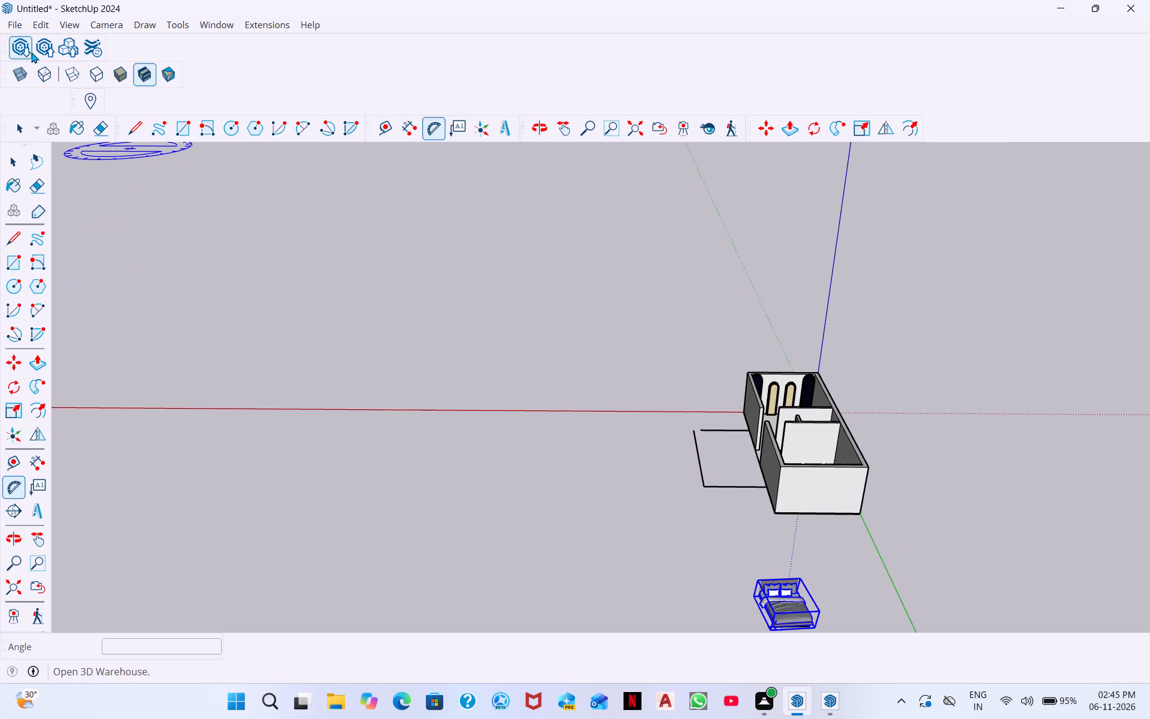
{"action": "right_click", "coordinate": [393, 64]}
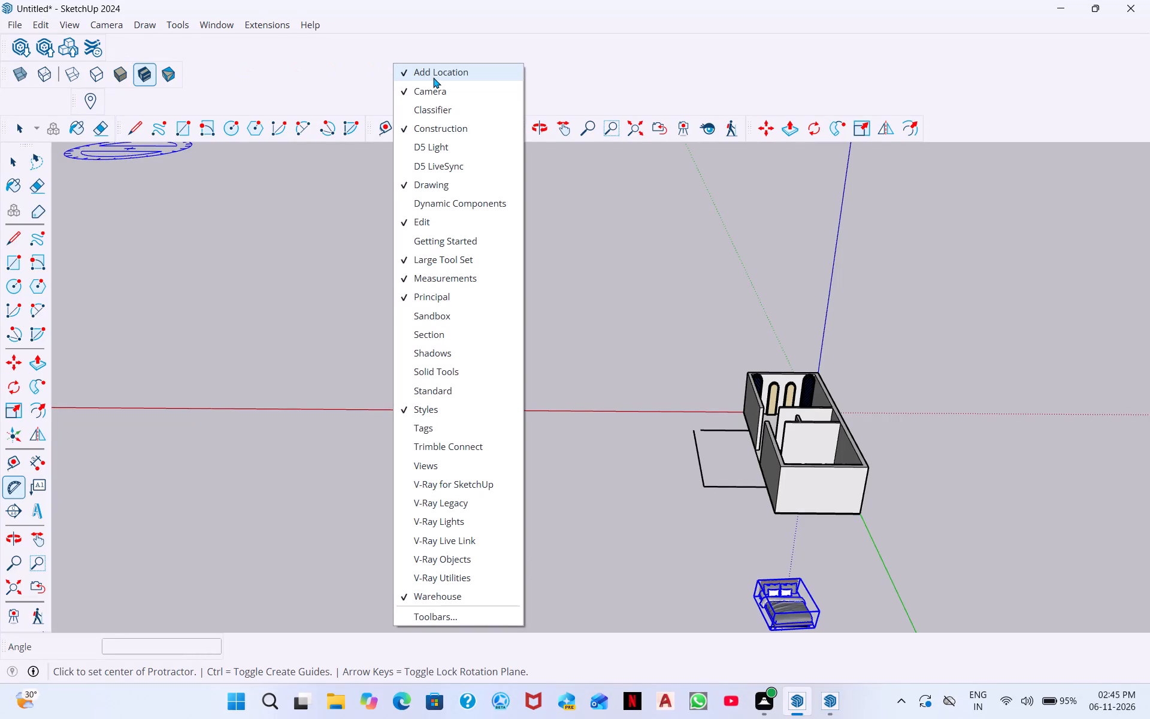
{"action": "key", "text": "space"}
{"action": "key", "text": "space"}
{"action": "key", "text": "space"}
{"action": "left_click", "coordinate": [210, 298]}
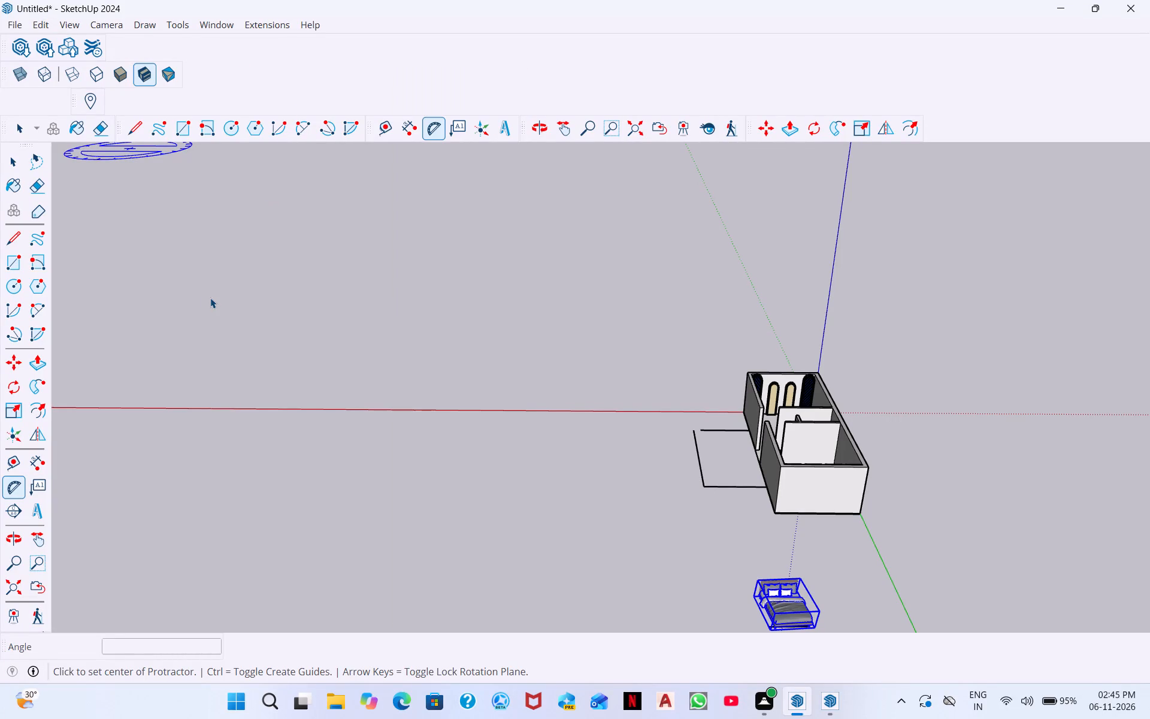
Import the BED model from the HOME MATERIAL folder and place it on the red axis, away from the room.
{"action": "key", "text": "space"}
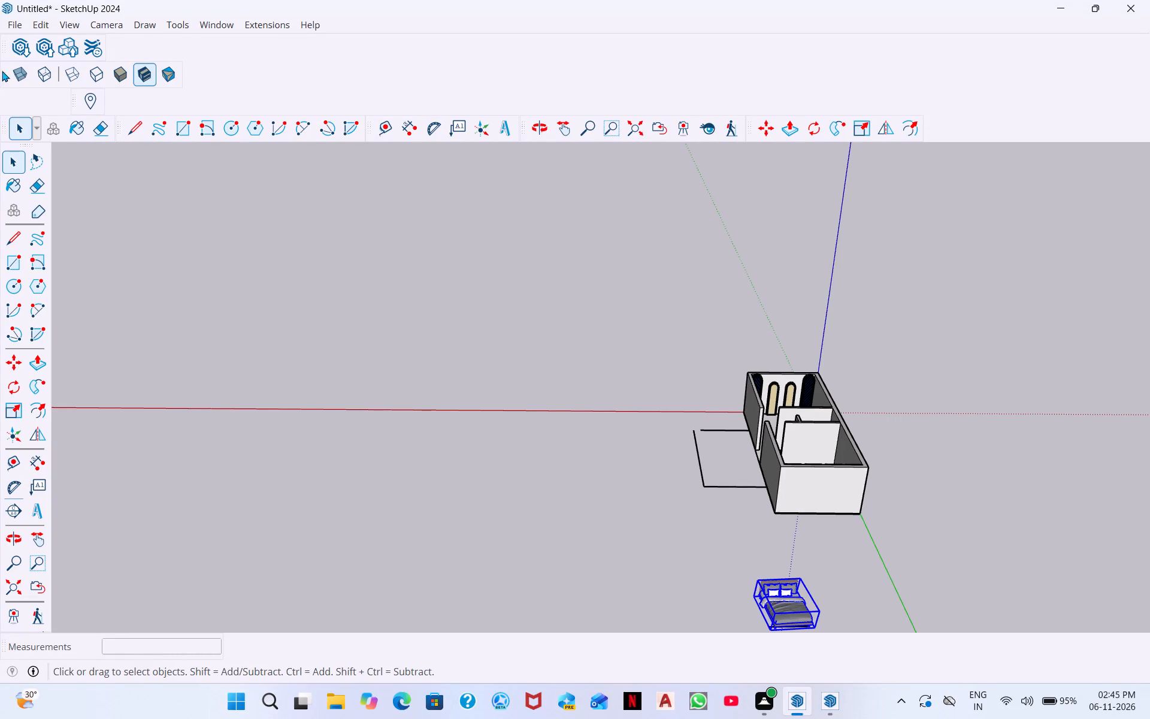
{"action": "left_click", "coordinate": [10, 29]}
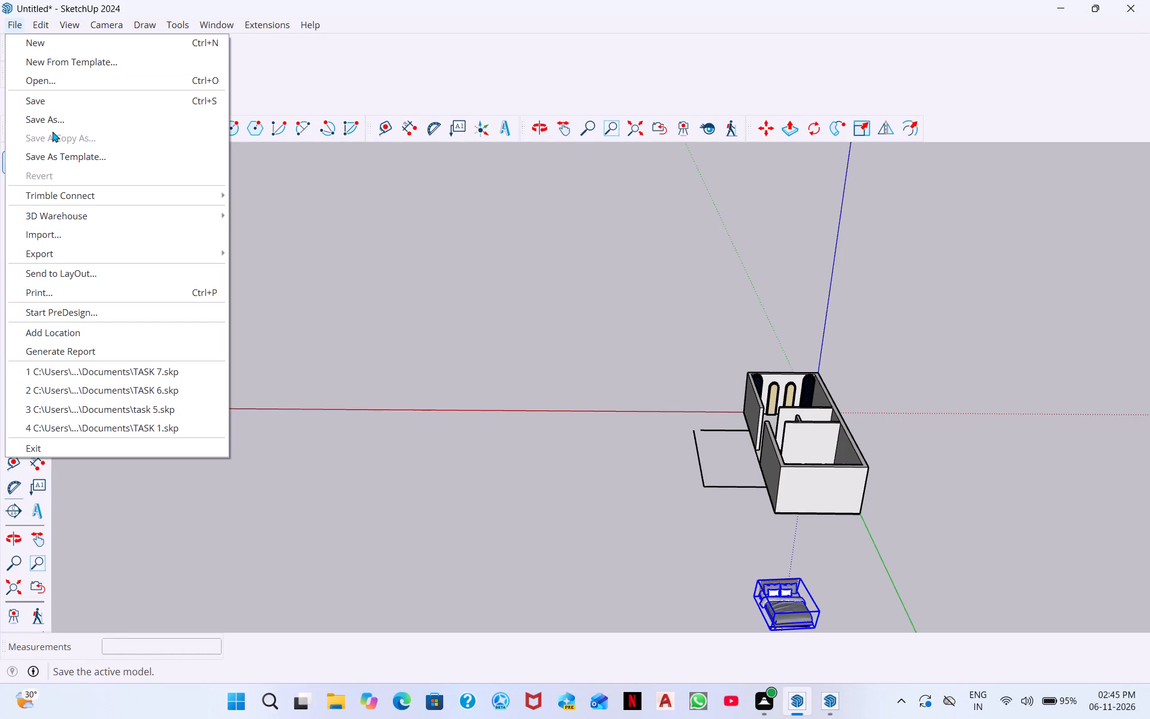
{"action": "left_click", "coordinate": [83, 234]}
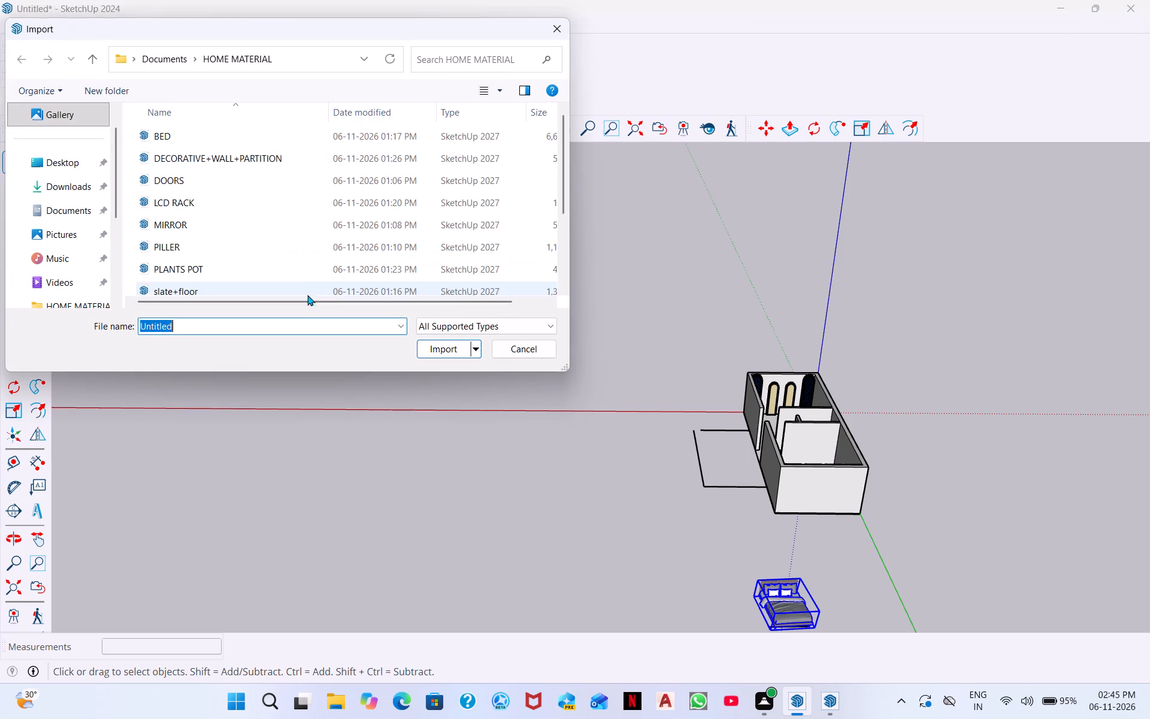
{"action": "left_click", "coordinate": [210, 127]}
{"action": "left_click", "coordinate": [429, 352]}
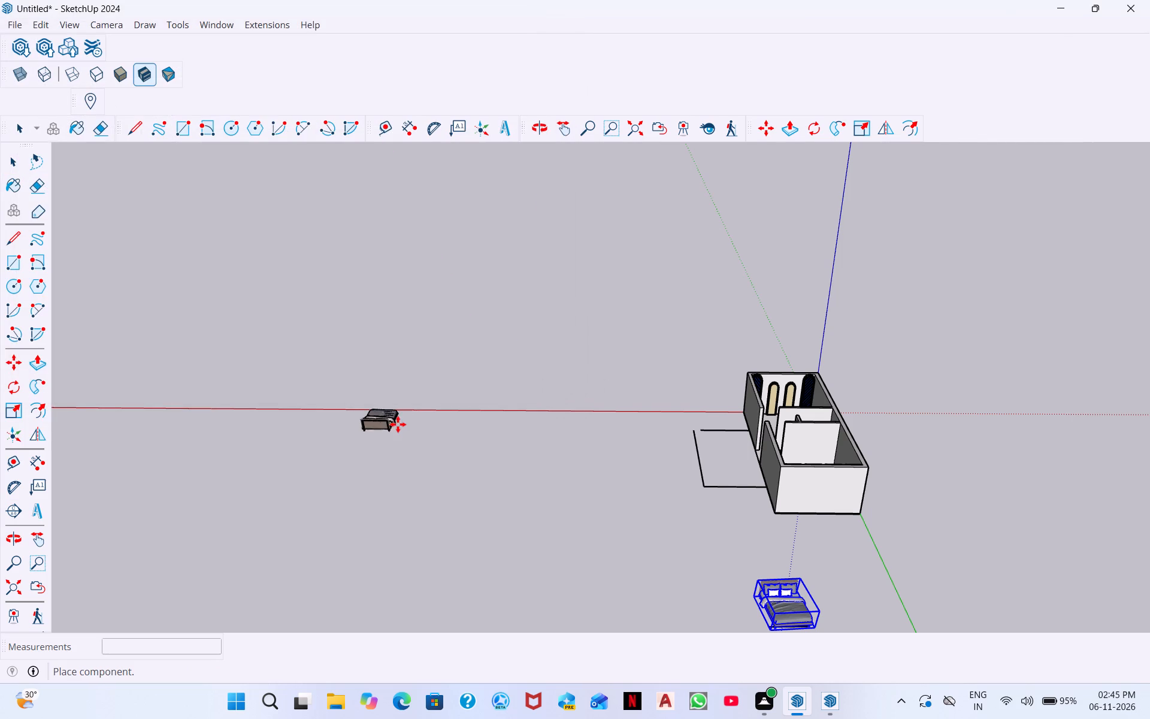
{"action": "left_click", "coordinate": [423, 406]}
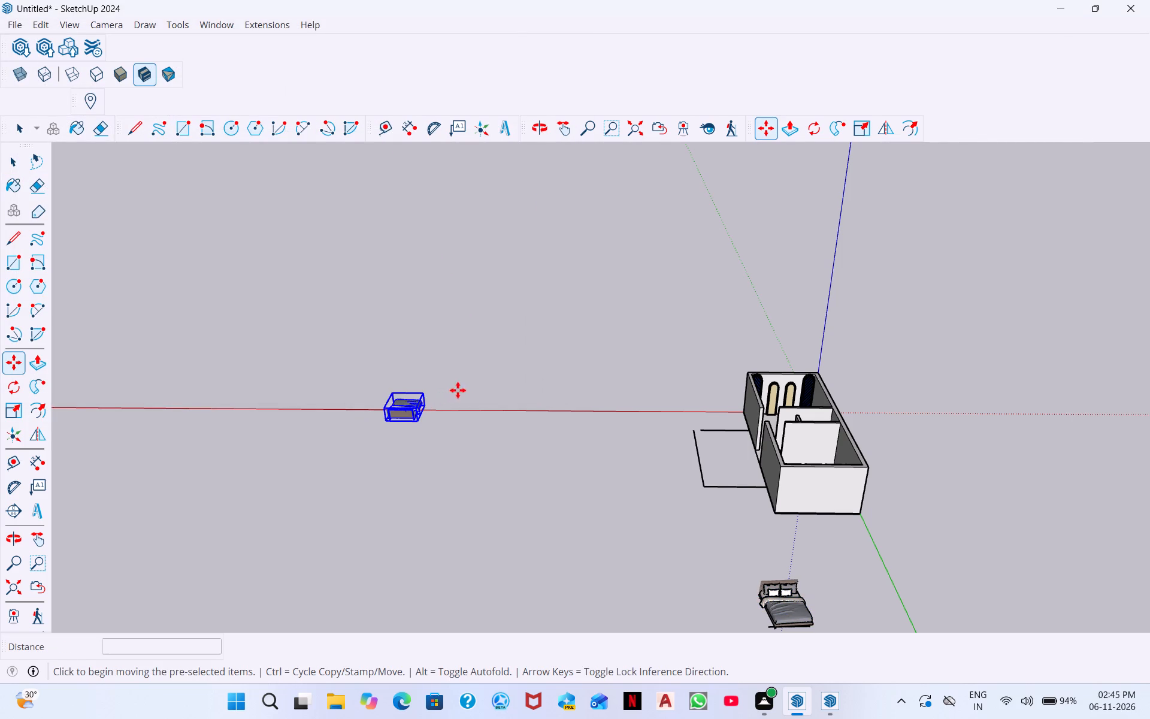
{"action": "key", "text": "space"}
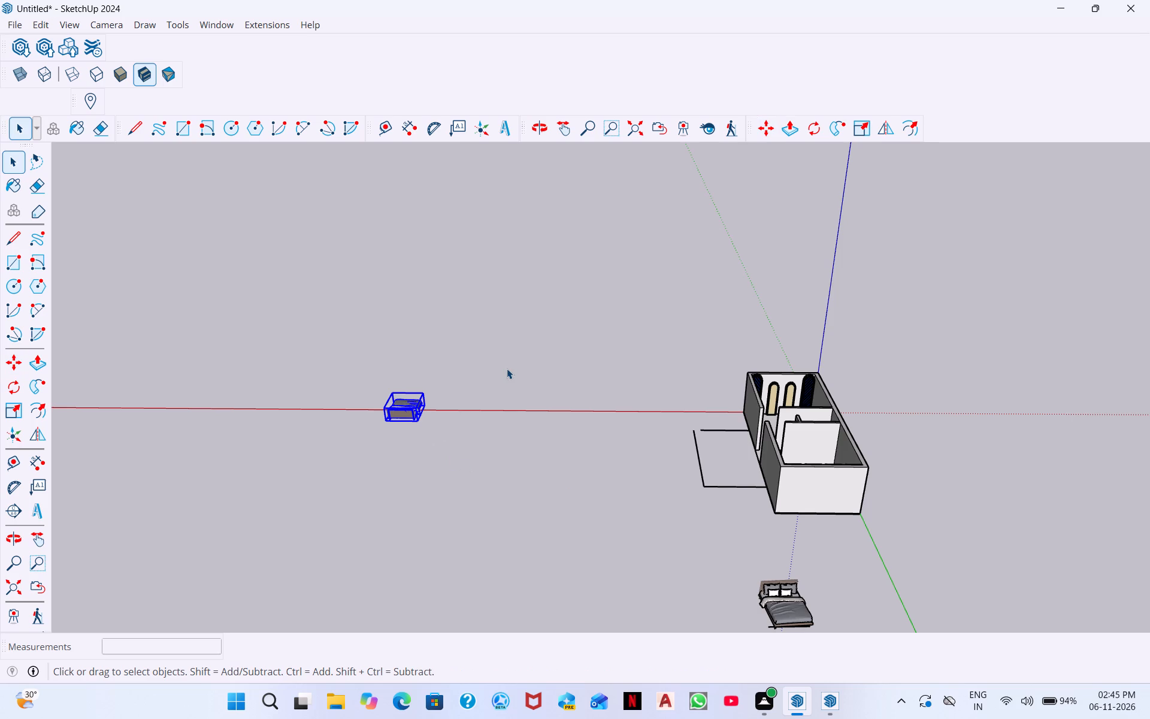
{"action": "left_click", "coordinate": [507, 368]}
Move the newly imported bed about 58' 8" along the red axis toward the room, beside the open floor outline.
{"action": "middle_click_drag", "start_coordinate": [533, 473], "coordinate": [238, 429]}
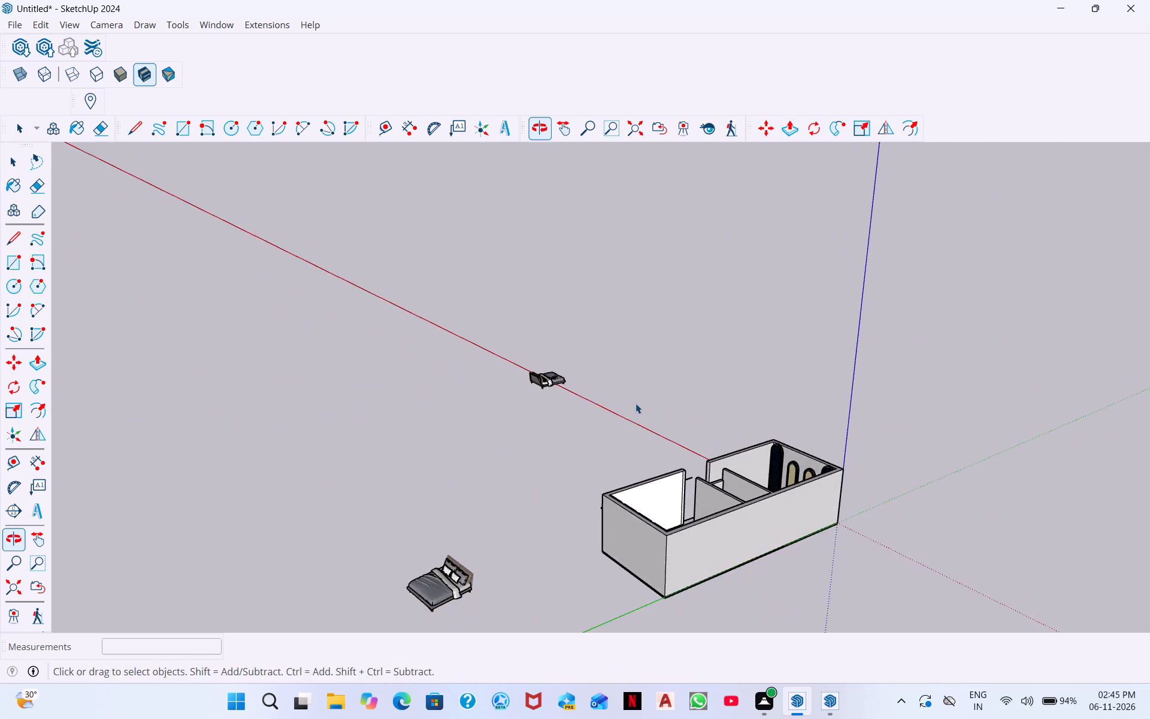
{"action": "middle_click_drag", "start_coordinate": [635, 403], "coordinate": [430, 409]}
{"action": "middle_click_drag", "start_coordinate": [753, 416], "coordinate": [509, 416]}
{"action": "scroll", "coordinate": [954, 439], "scroll_direction": "down", "scroll_amount": 1}
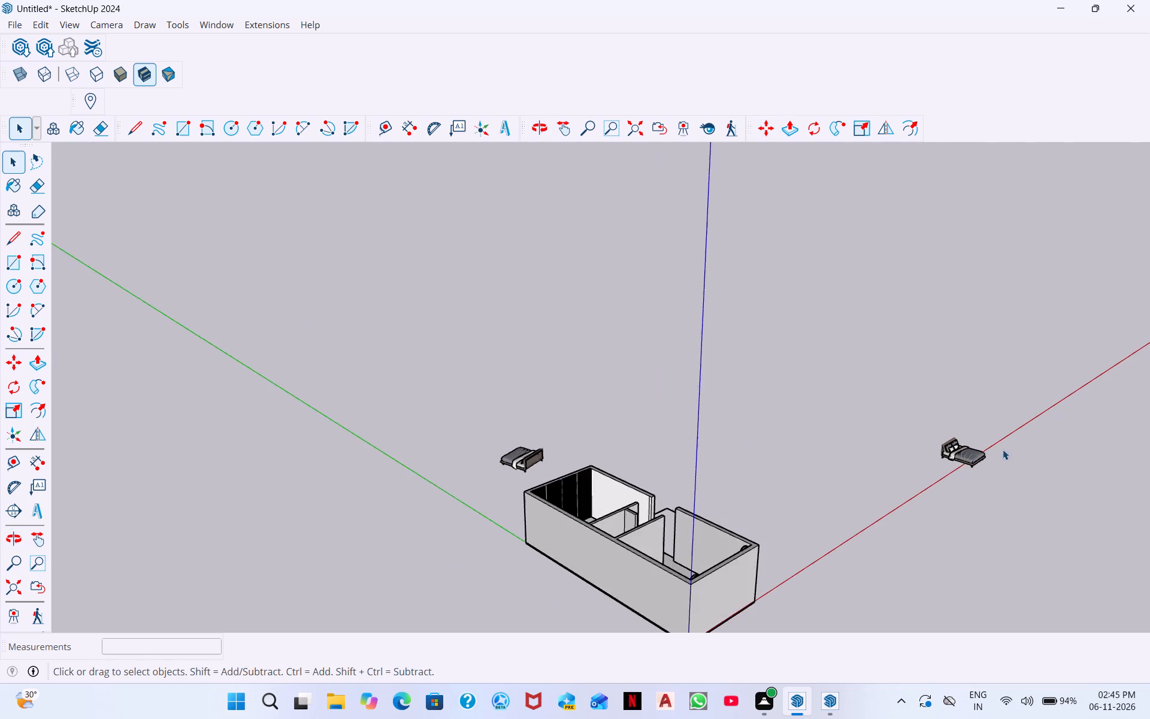
{"action": "scroll", "coordinate": [1004, 446], "scroll_direction": "up", "scroll_amount": 7}
{"action": "scroll", "coordinate": [949, 509], "scroll_direction": "up", "scroll_amount": 13}
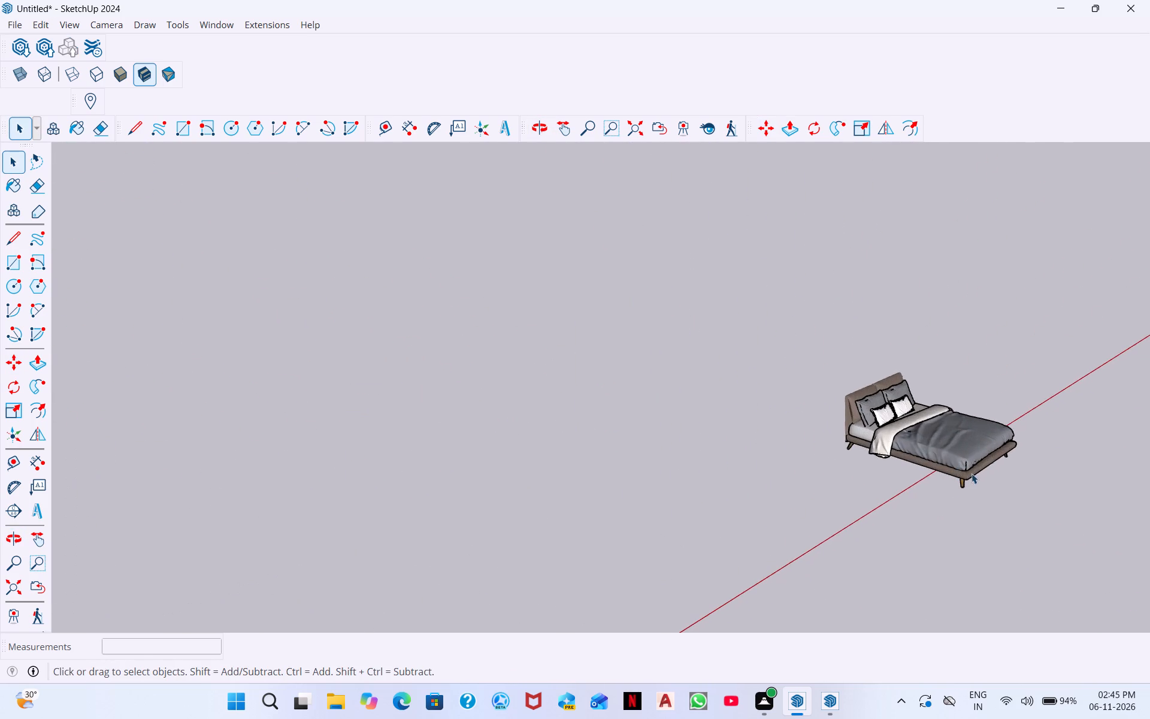
{"action": "scroll", "coordinate": [972, 473], "scroll_direction": "up", "scroll_amount": 5}
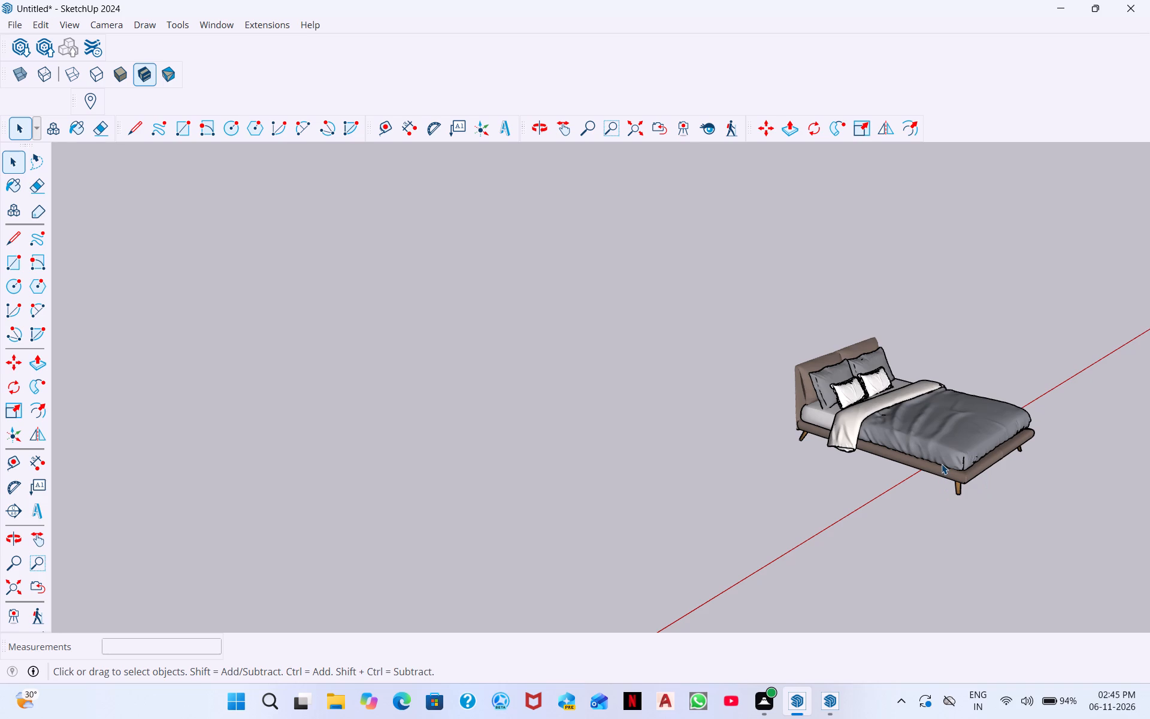
{"action": "middle_click", "coordinate": [942, 463]}
{"action": "left_click_drag", "start_coordinate": [942, 463], "coordinate": [904, 480]}
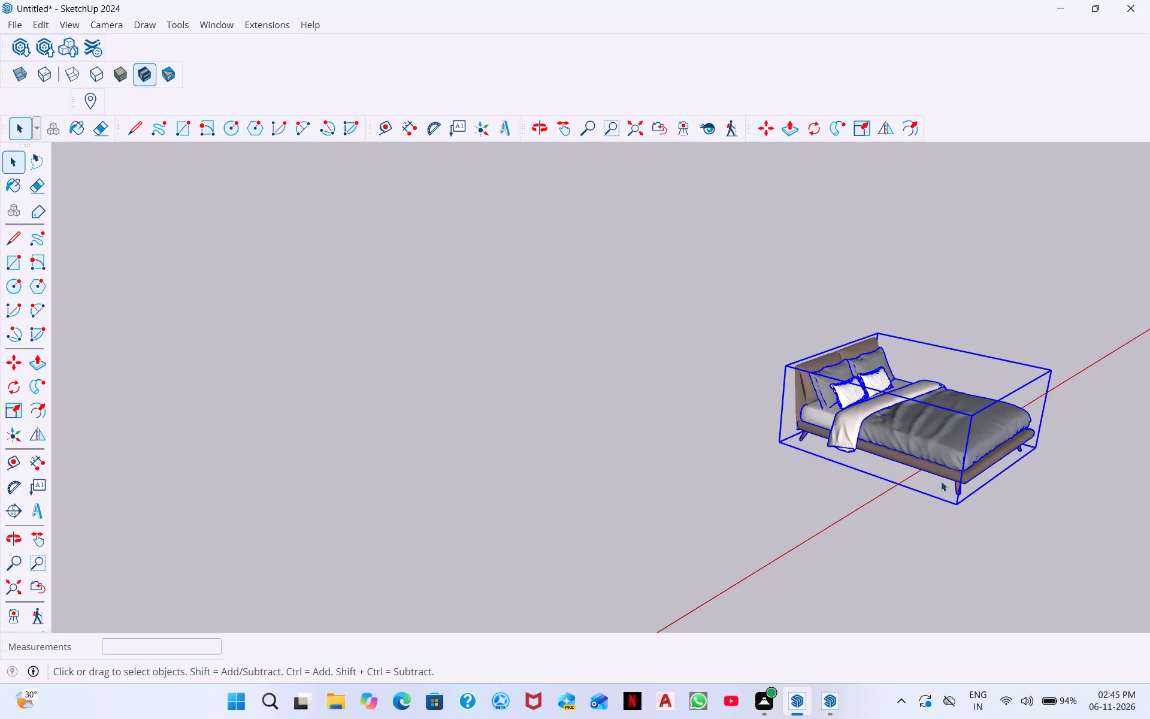
{"action": "left_click_drag", "start_coordinate": [941, 481], "coordinate": [770, 497]}
{"action": "left_click", "coordinate": [978, 475]}
{"action": "left_click_drag", "start_coordinate": [957, 474], "coordinate": [922, 422]}
{"action": "left_click_drag", "start_coordinate": [922, 422], "coordinate": [913, 422]}
{"action": "left_click", "coordinate": [764, 125]}
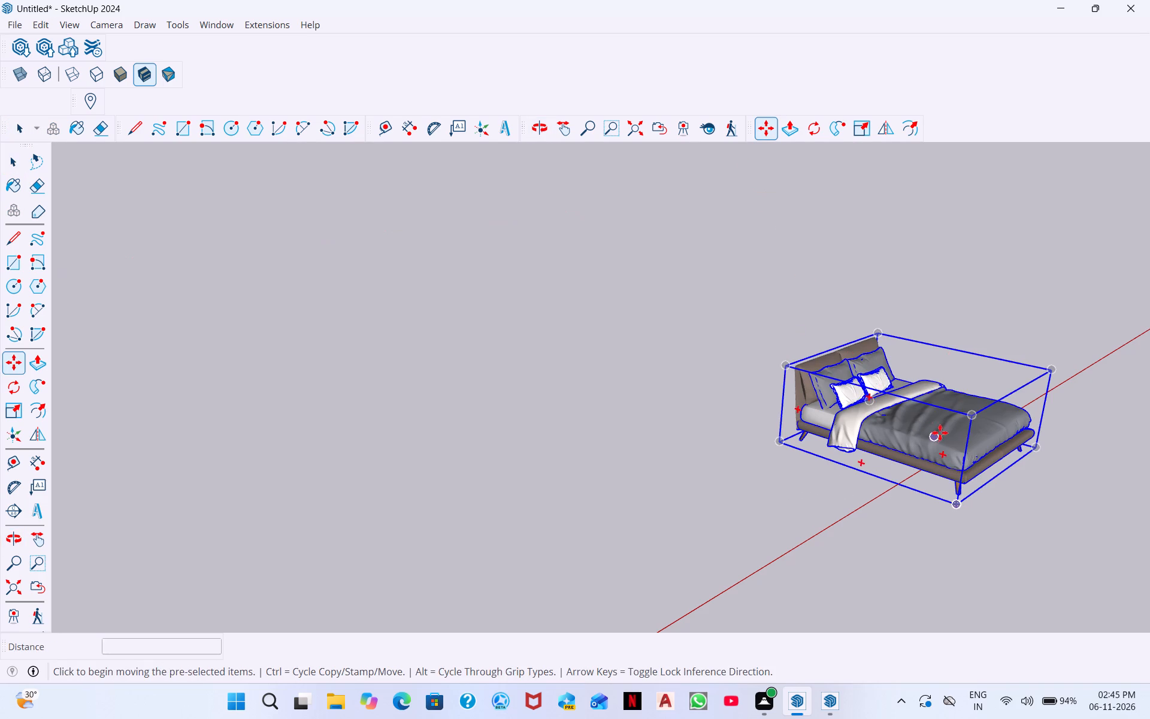
{"action": "left_click", "coordinate": [938, 434]}
{"action": "scroll", "coordinate": [314, 534], "scroll_direction": "down", "scroll_amount": 20}
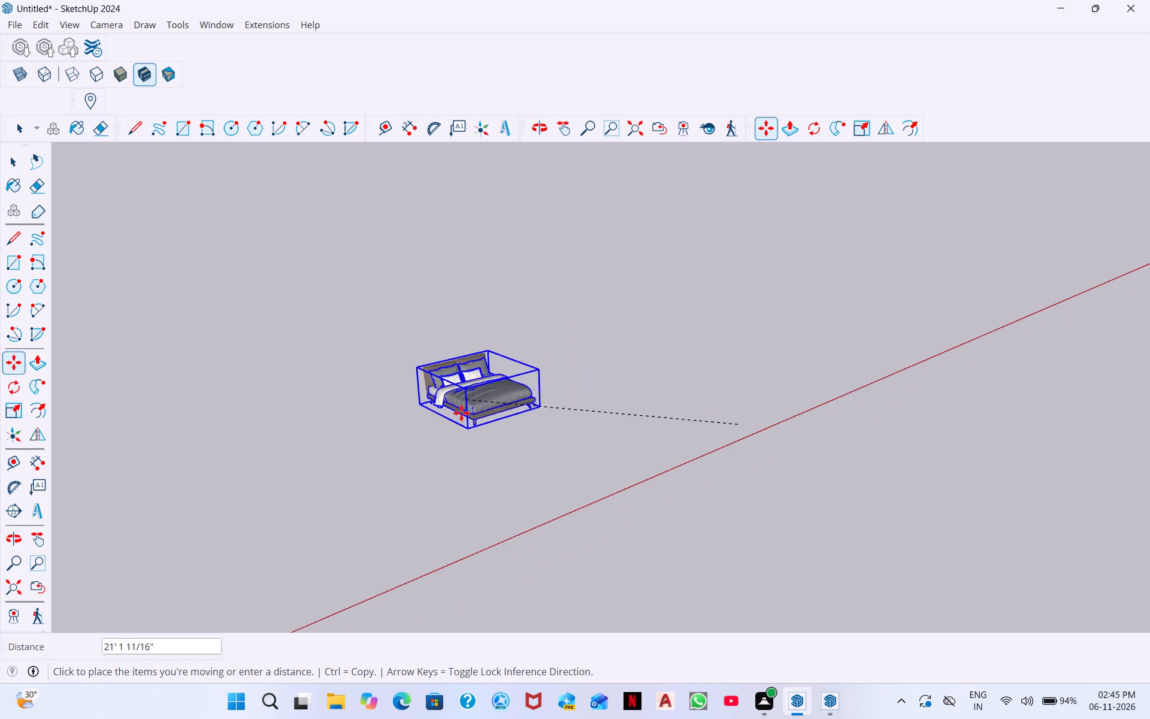
{"action": "scroll", "coordinate": [461, 413], "scroll_direction": "down", "scroll_amount": 19}
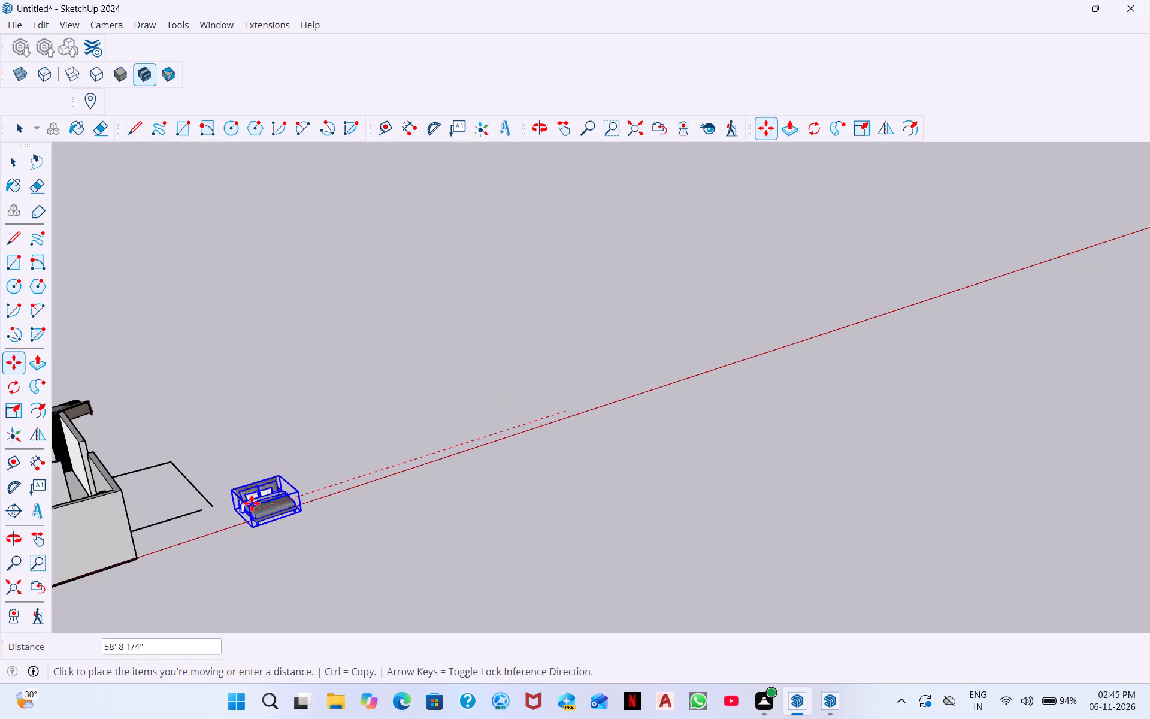
{"action": "left_click", "coordinate": [252, 503]}
{"action": "scroll", "coordinate": [313, 539], "scroll_direction": "down", "scroll_amount": 2}
{"action": "key", "text": "space"}
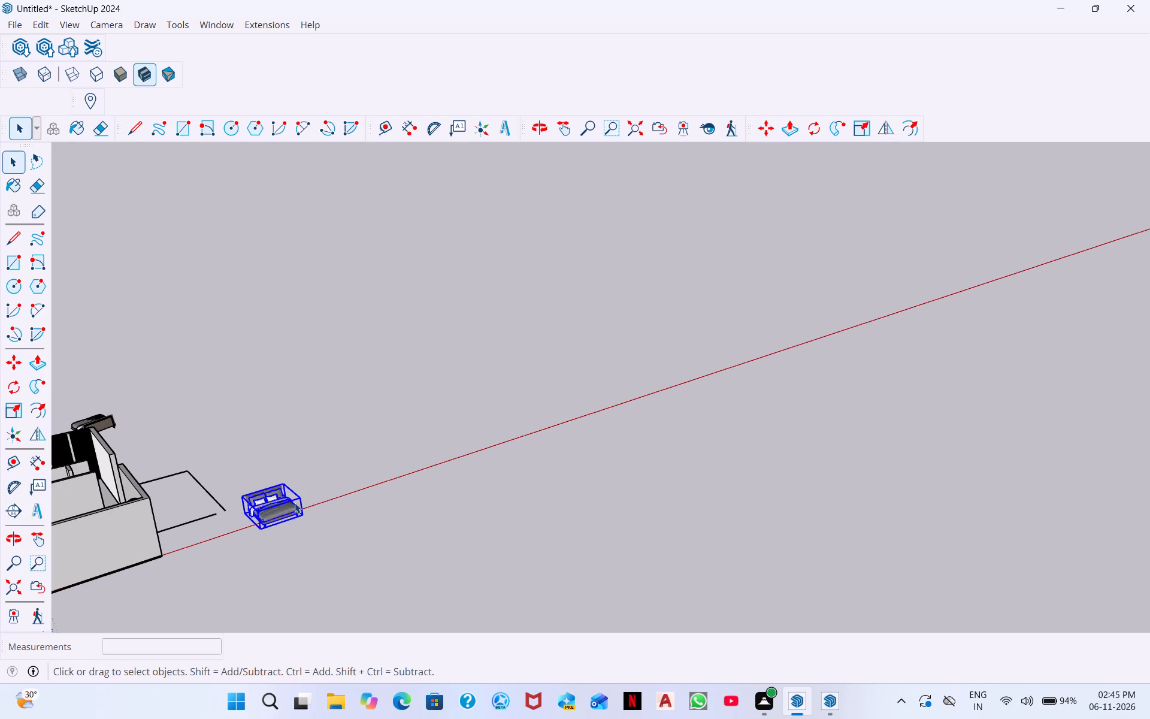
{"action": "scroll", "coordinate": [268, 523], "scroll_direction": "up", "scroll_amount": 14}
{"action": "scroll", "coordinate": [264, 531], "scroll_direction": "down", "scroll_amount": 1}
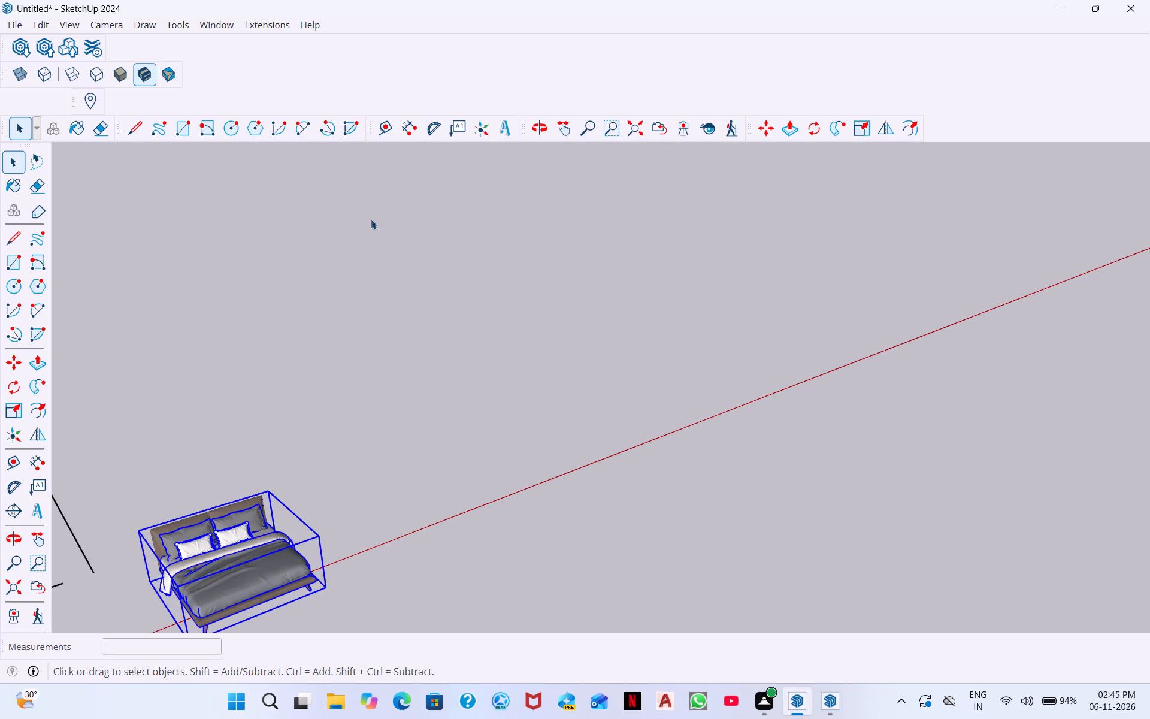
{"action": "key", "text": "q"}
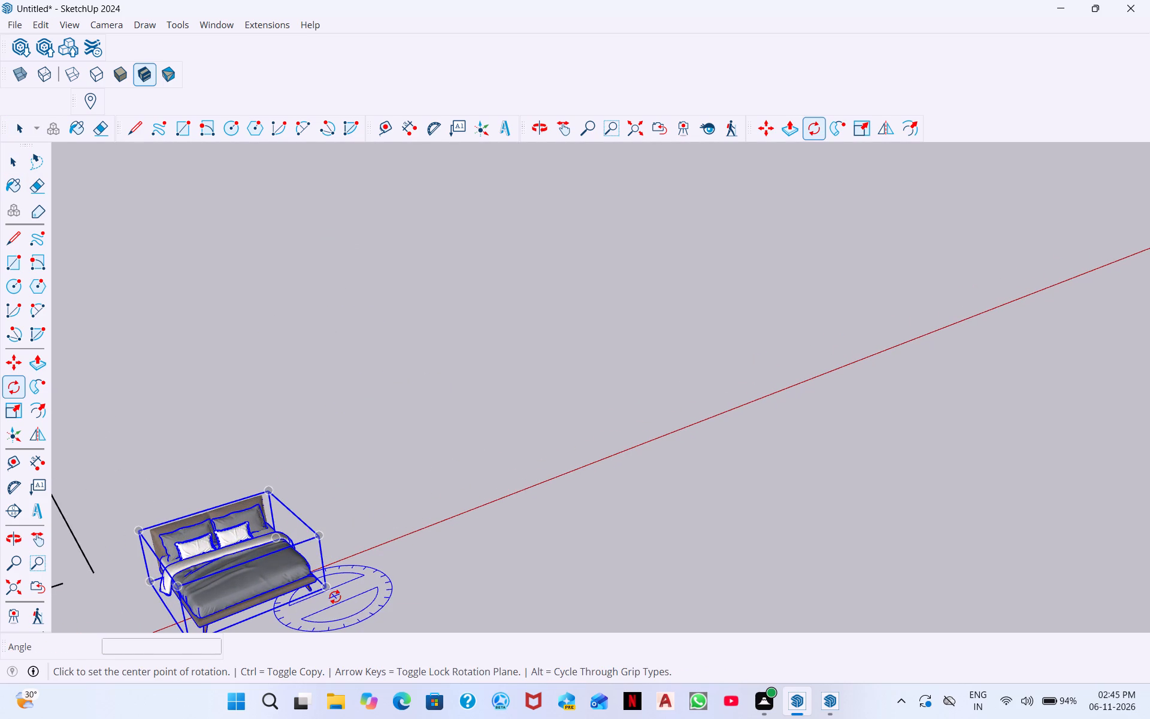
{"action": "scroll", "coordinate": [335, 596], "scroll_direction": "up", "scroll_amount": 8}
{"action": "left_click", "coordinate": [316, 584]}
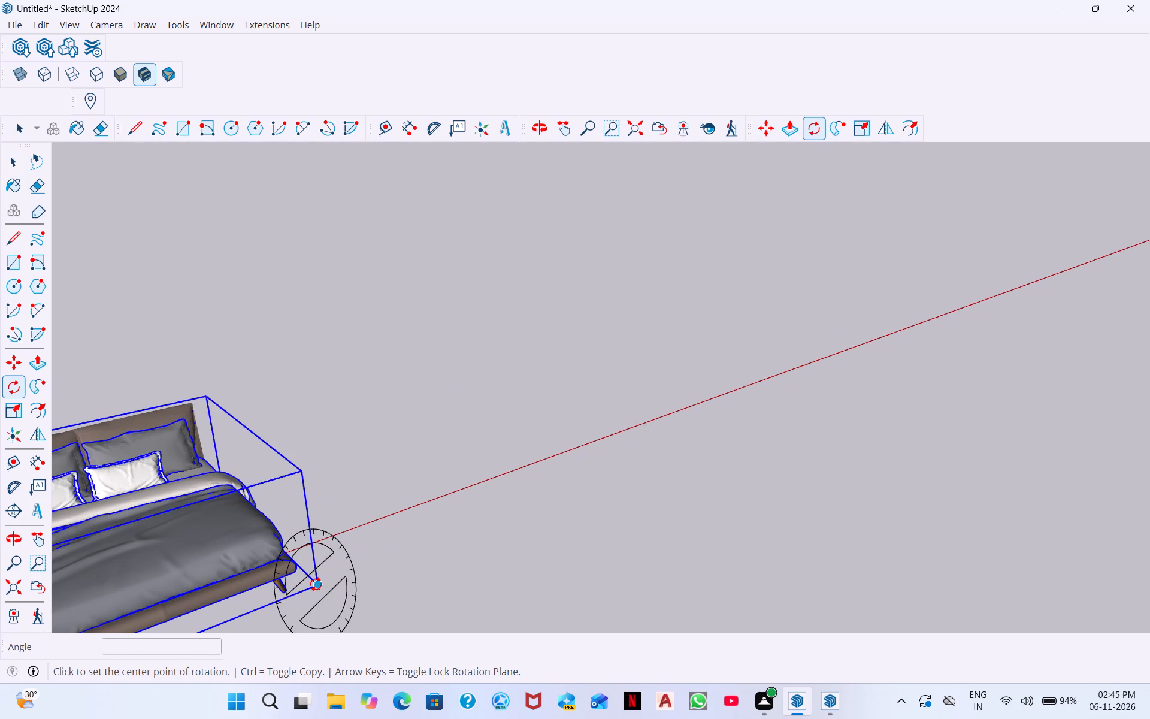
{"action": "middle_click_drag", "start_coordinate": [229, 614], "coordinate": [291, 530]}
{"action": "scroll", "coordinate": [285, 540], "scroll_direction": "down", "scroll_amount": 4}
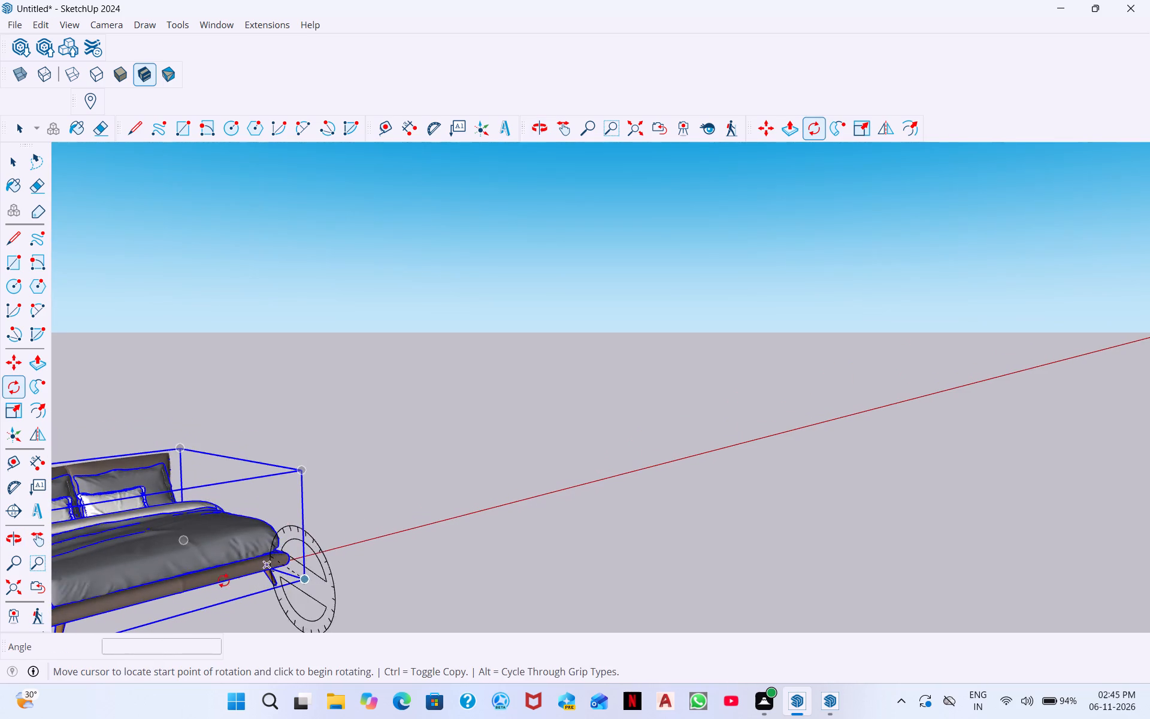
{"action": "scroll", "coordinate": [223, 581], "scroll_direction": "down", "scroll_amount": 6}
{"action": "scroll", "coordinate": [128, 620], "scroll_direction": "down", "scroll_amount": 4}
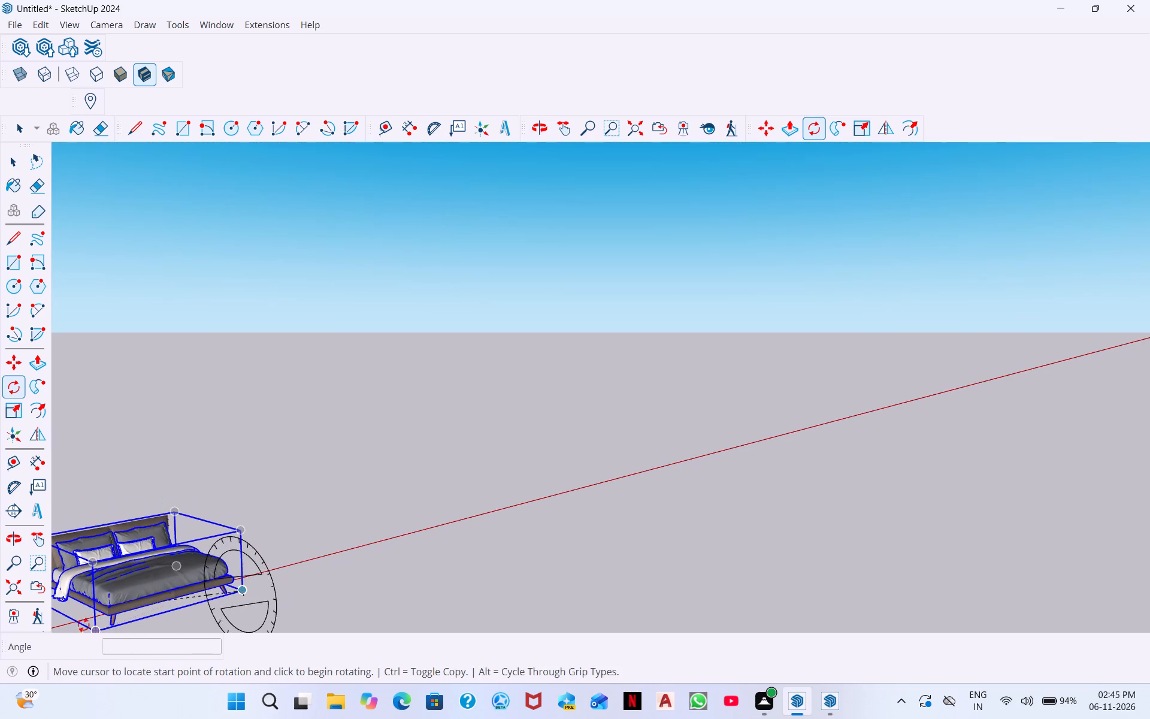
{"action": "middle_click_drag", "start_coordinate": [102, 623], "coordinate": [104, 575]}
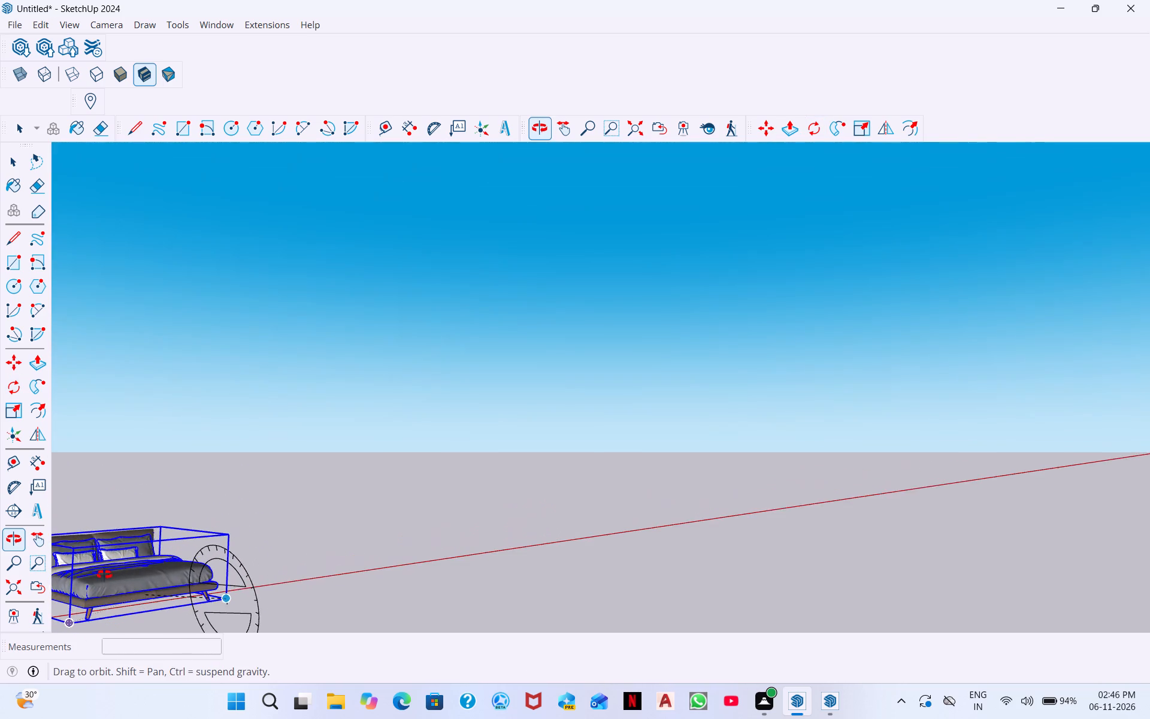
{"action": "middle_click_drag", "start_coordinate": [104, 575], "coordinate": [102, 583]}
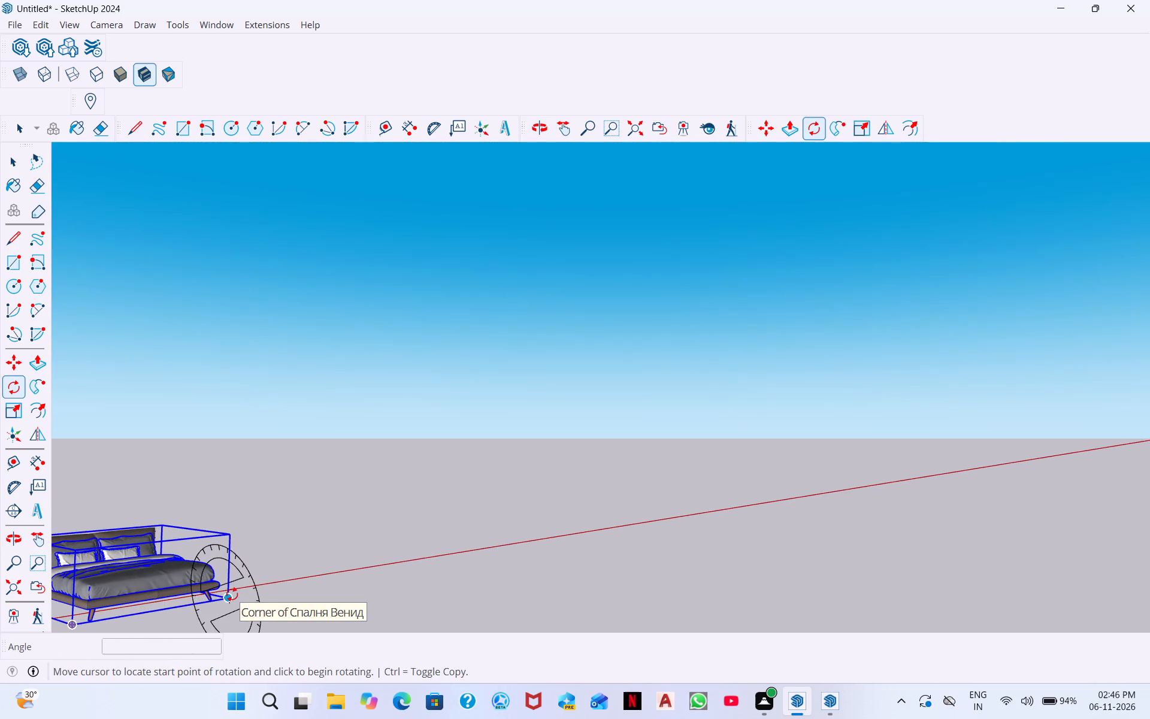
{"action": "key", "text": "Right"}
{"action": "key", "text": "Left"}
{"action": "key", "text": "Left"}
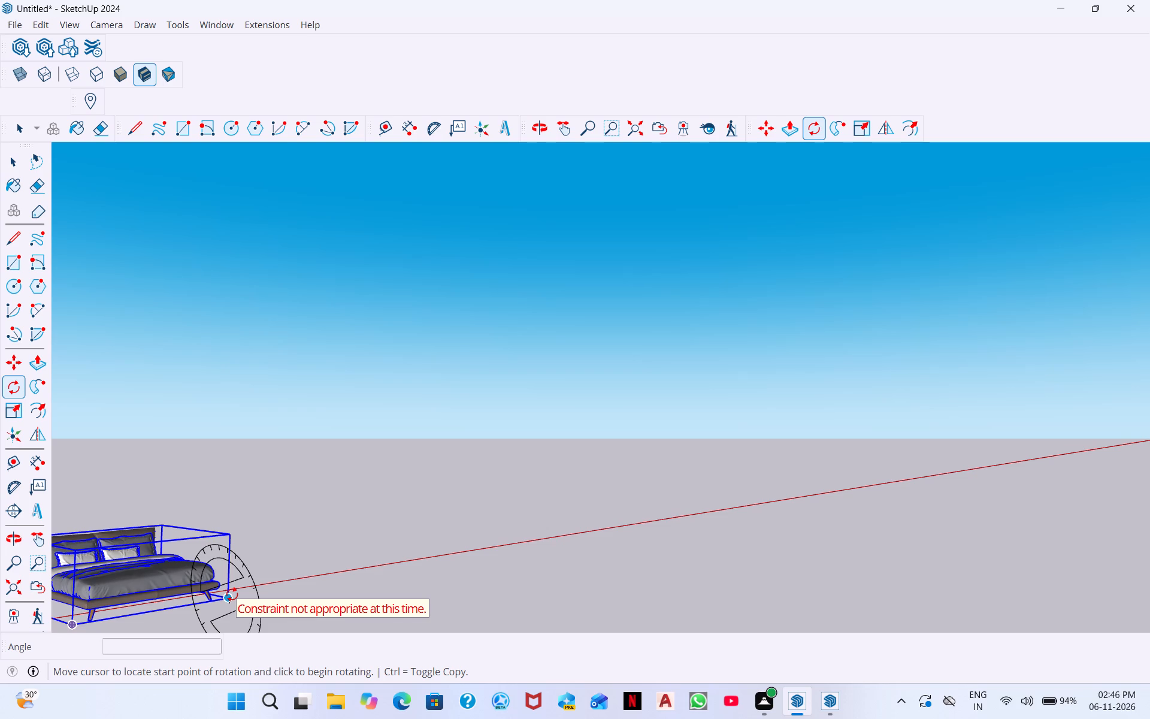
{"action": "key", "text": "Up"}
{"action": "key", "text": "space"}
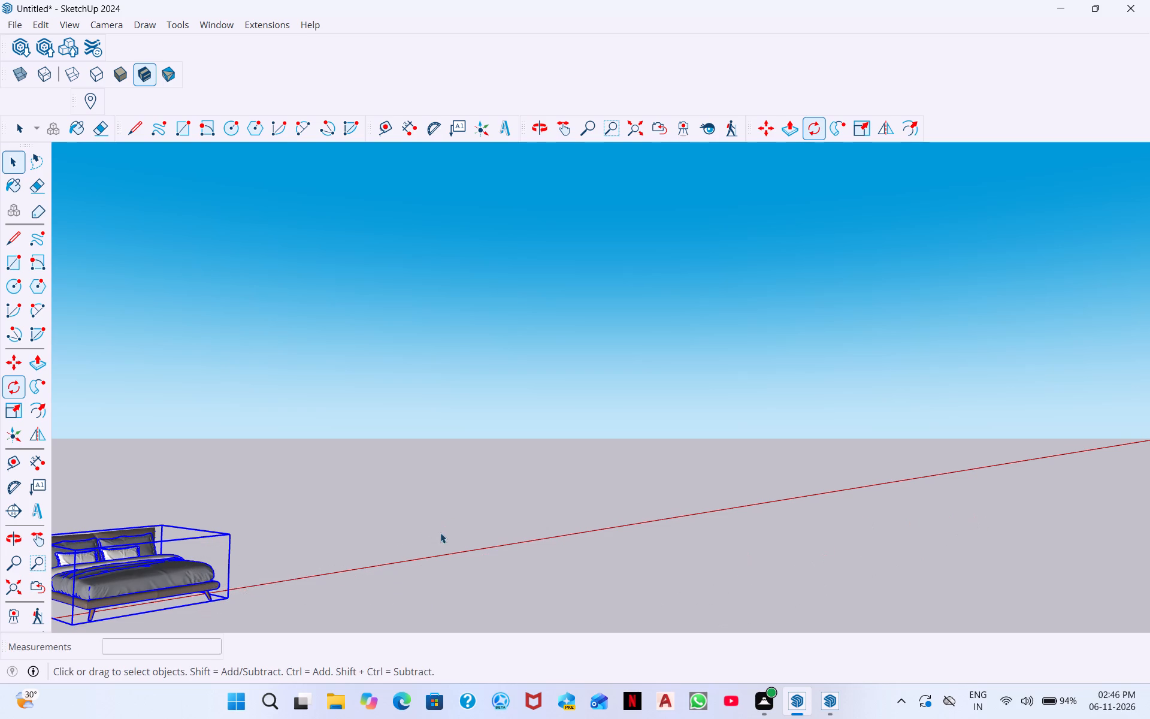
Align the Protractor flat with the ground plane at the bed's lower front bounding box corner, on the foot side.
{"action": "middle_click_drag", "start_coordinate": [246, 577], "coordinate": [115, 553]}
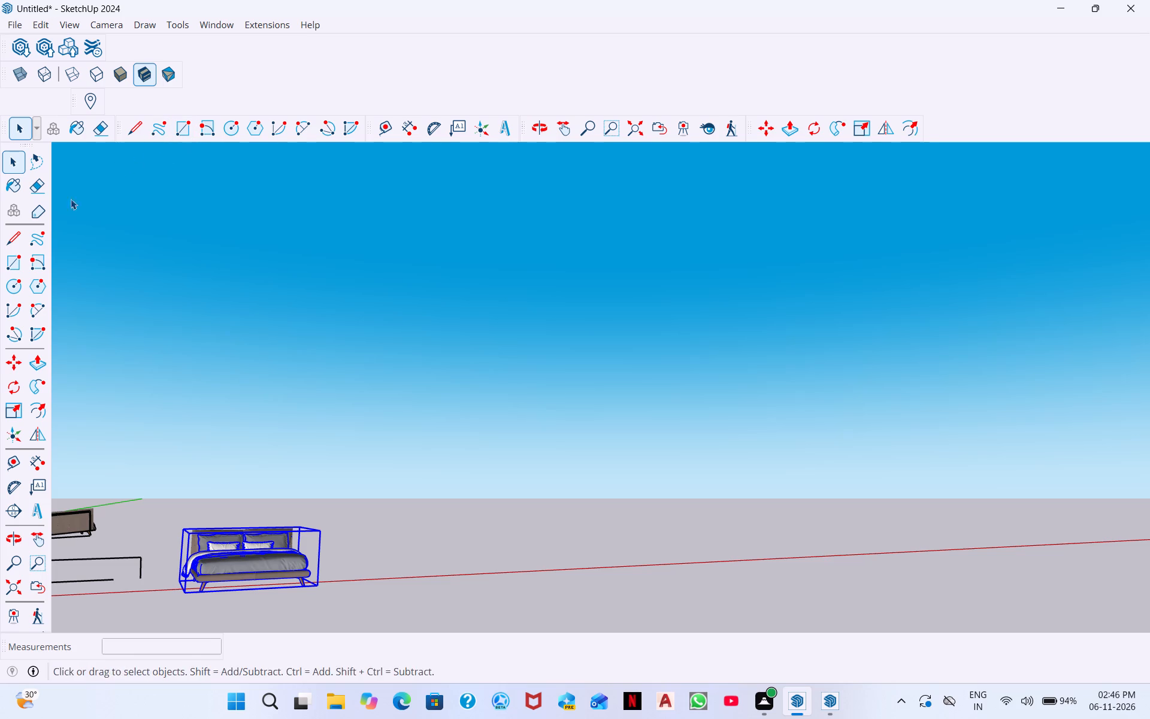
{"action": "left_click", "coordinate": [7, 487]}
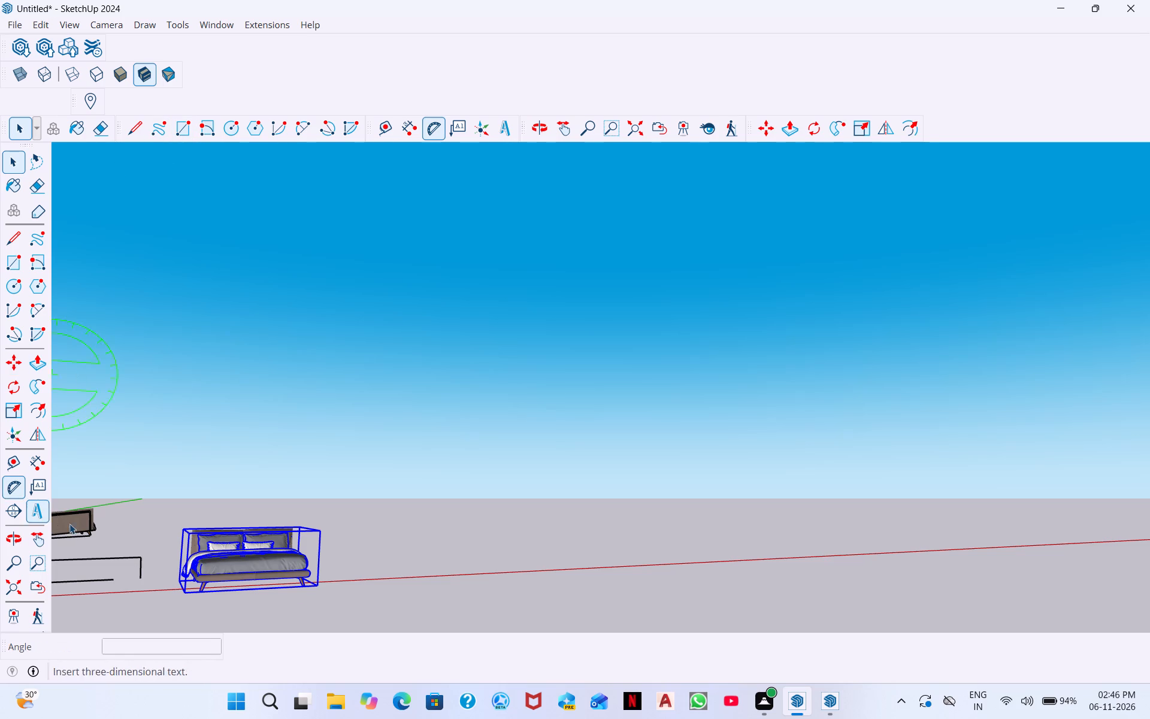
{"action": "scroll", "coordinate": [289, 613], "scroll_direction": "up", "scroll_amount": 10}
{"action": "scroll", "coordinate": [361, 537], "scroll_direction": "up", "scroll_amount": 1}
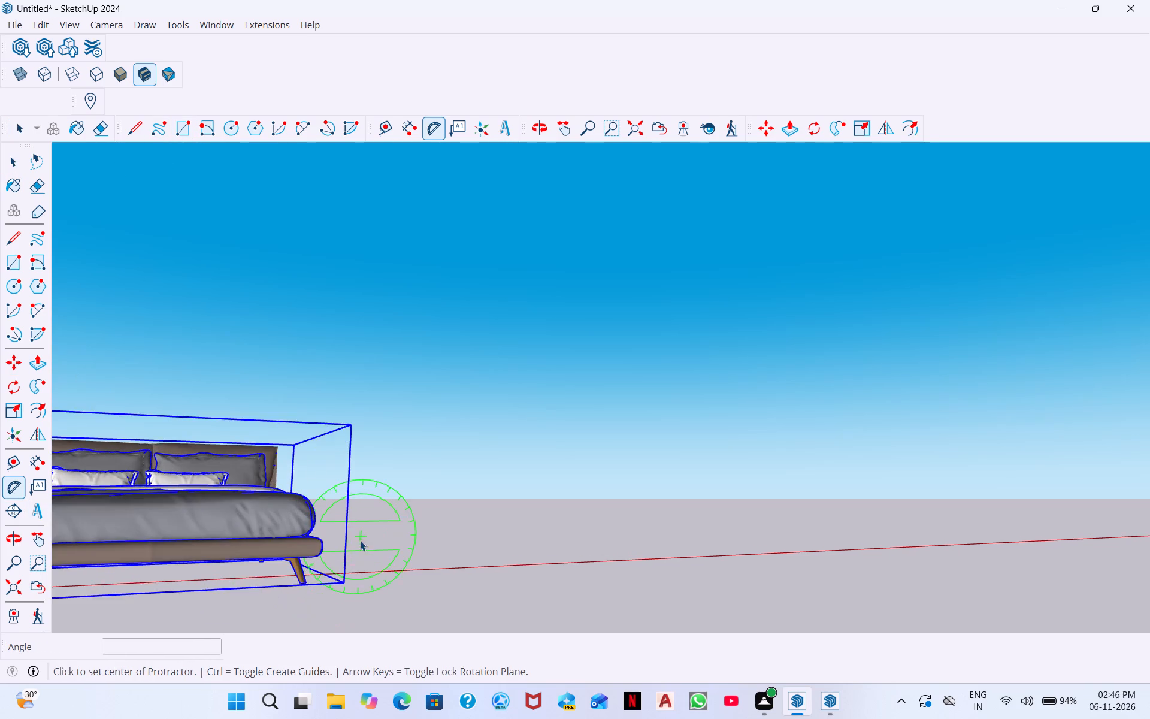
{"action": "scroll", "coordinate": [360, 540], "scroll_direction": "up", "scroll_amount": 1}
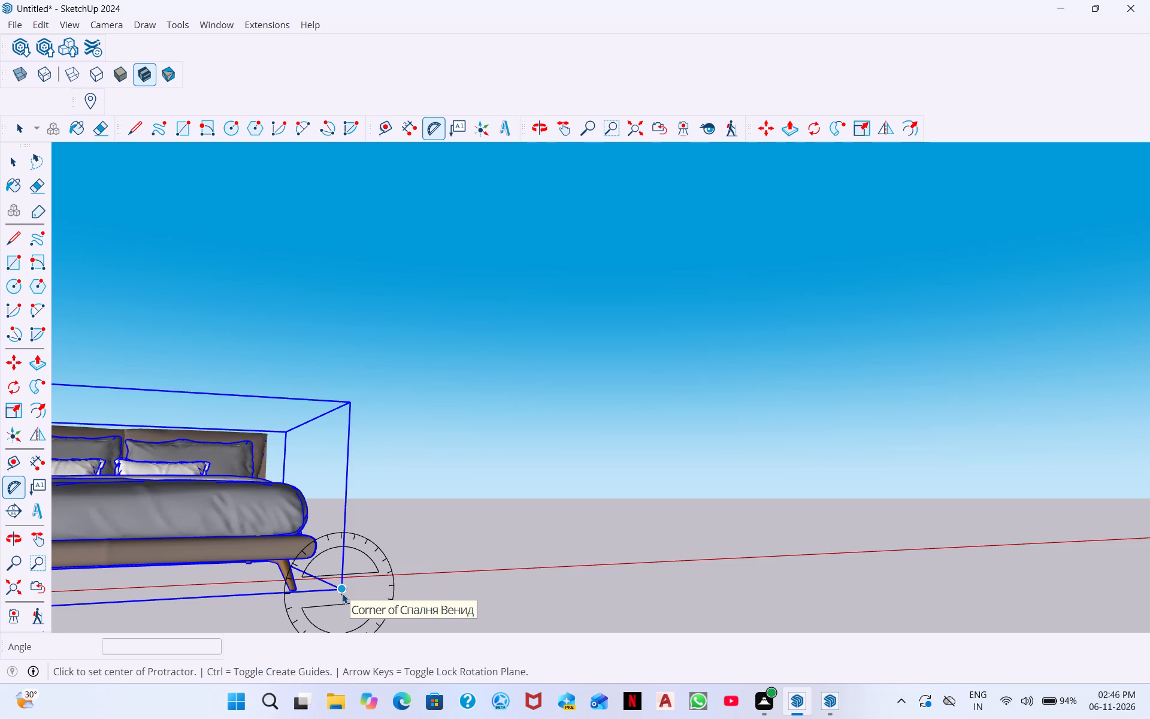
{"action": "key", "text": "Down"}
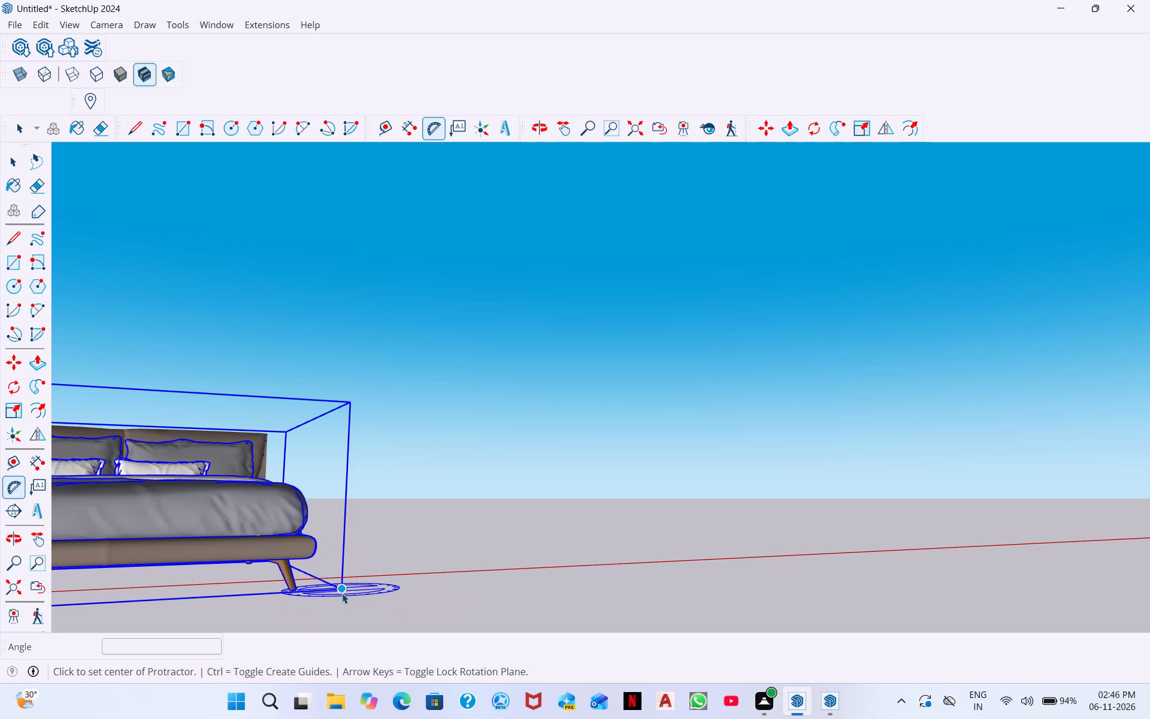
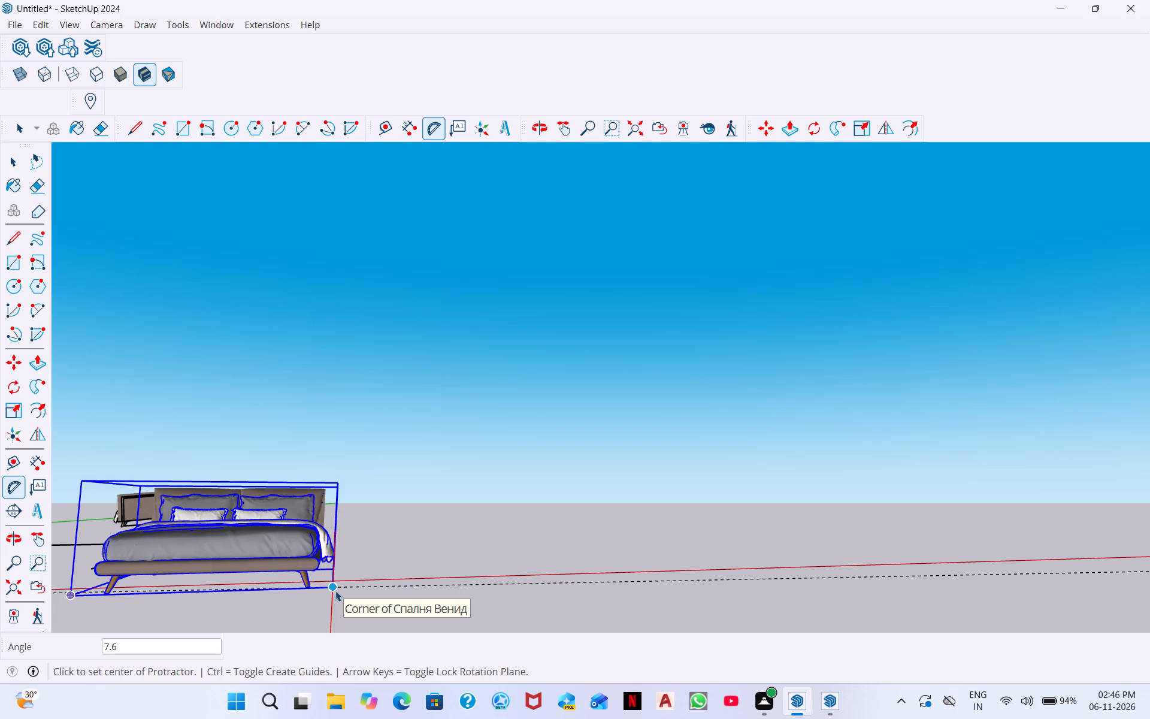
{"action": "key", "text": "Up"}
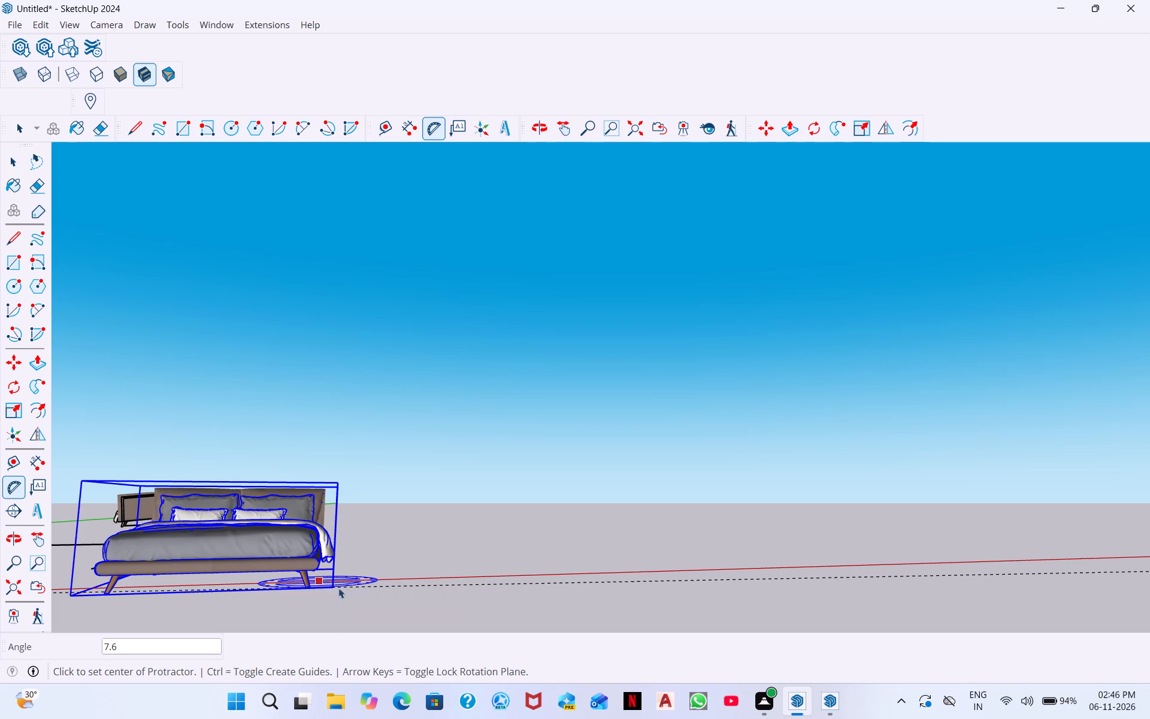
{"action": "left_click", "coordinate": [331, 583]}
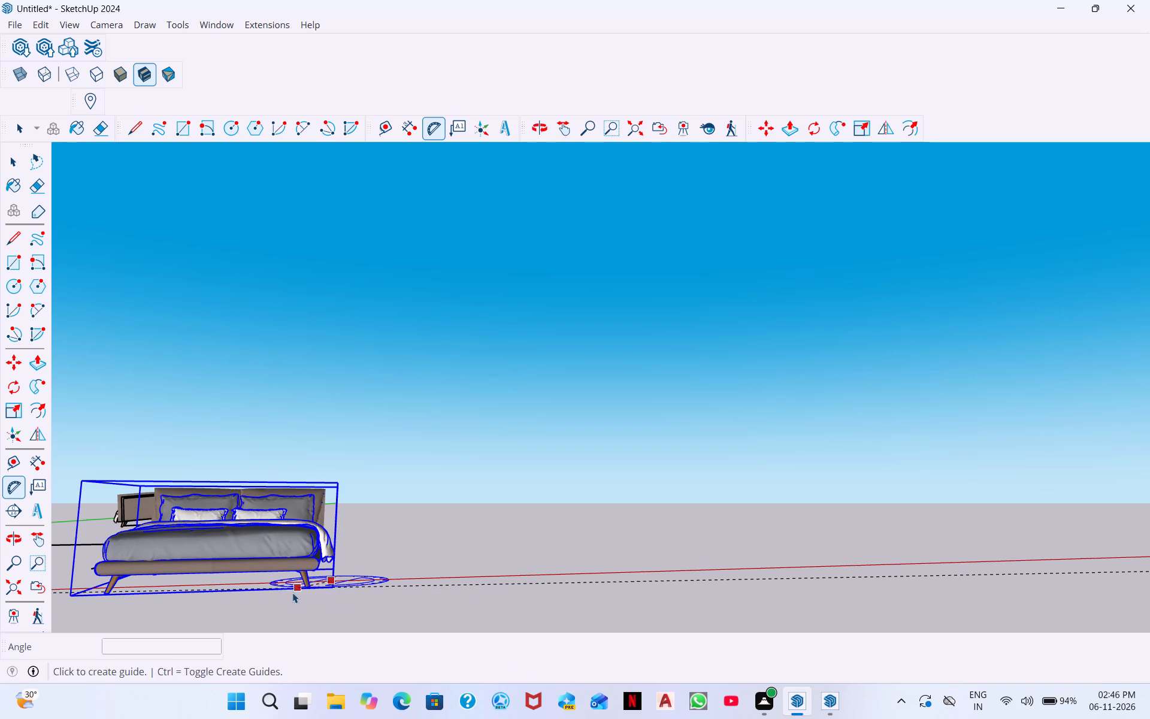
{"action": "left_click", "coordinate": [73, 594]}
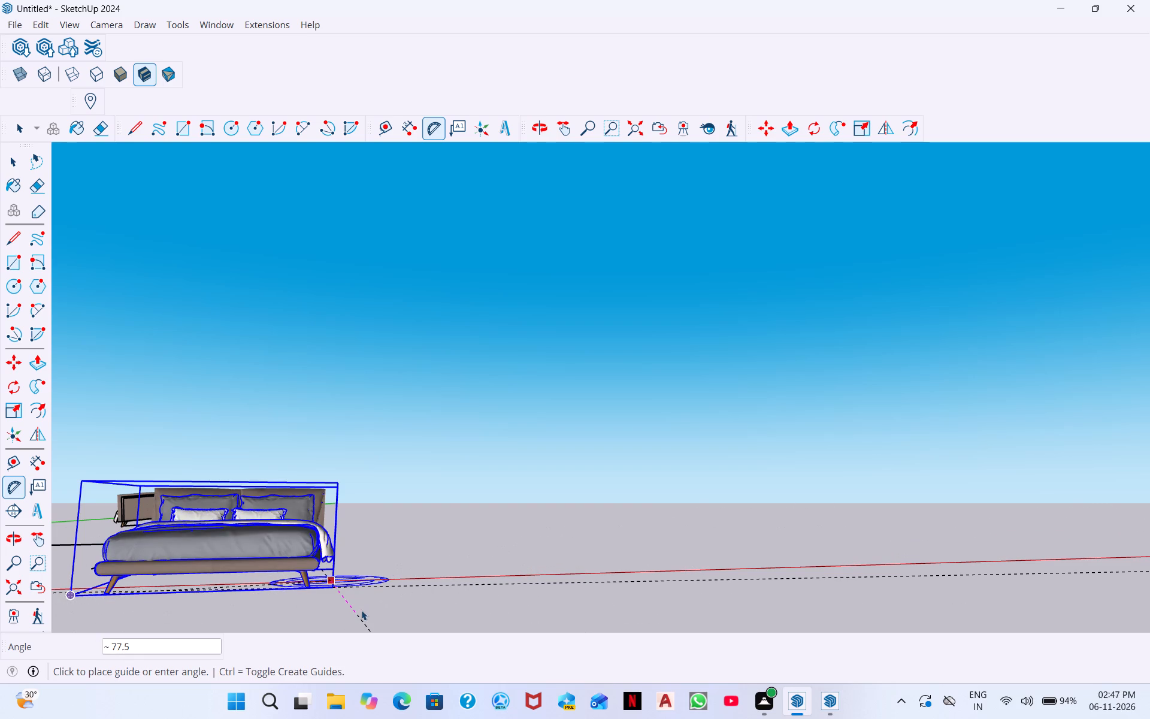
Rotate the bed 180° in the ground plane about its lower foot-side bounding box corner, starting from the headboard-side corner.
{"action": "key", "text": "q"}
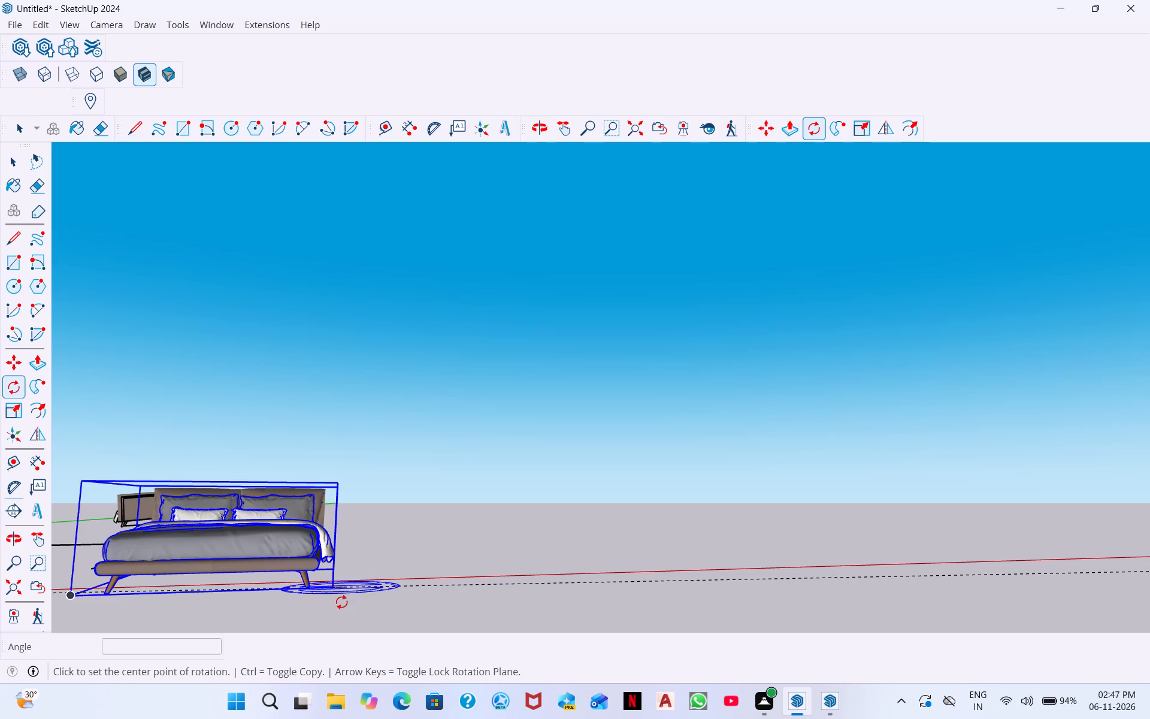
{"action": "scroll", "coordinate": [335, 589], "scroll_direction": "up", "scroll_amount": 6}
{"action": "middle_click_drag", "start_coordinate": [341, 579], "coordinate": [345, 590]}
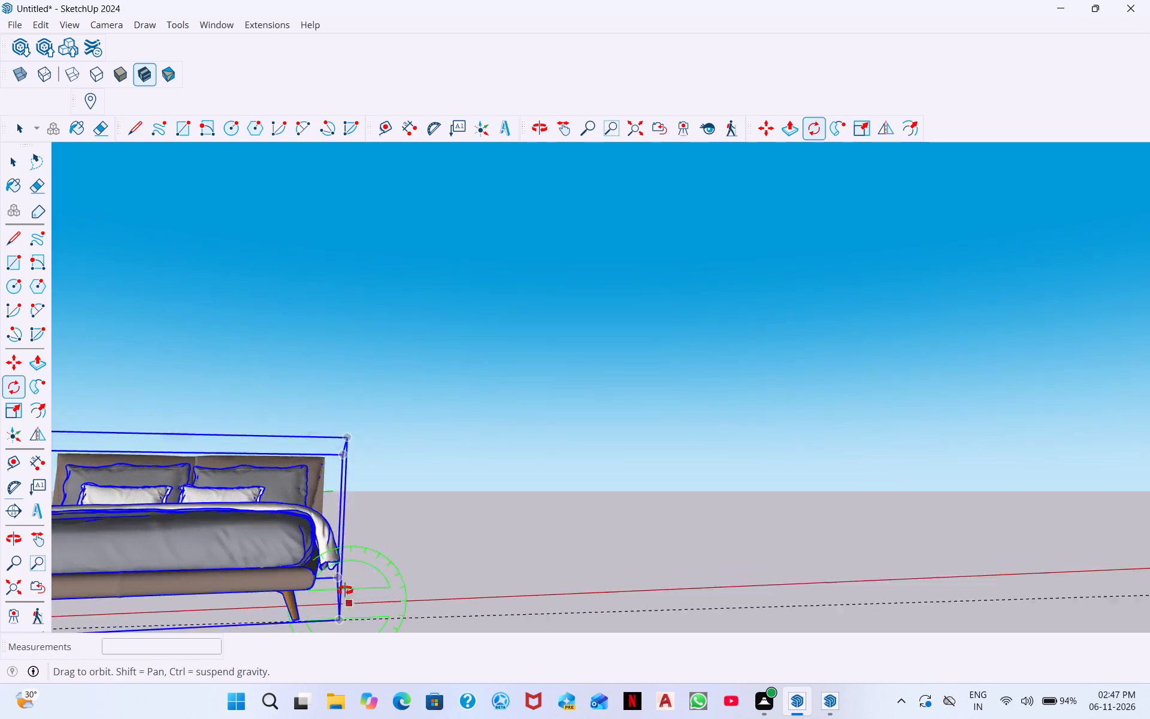
{"action": "middle_click_drag", "start_coordinate": [345, 590], "coordinate": [346, 608]}
{"action": "scroll", "coordinate": [386, 536], "scroll_direction": "up", "scroll_amount": 1}
{"action": "scroll", "coordinate": [386, 533], "scroll_direction": "down", "scroll_amount": 8}
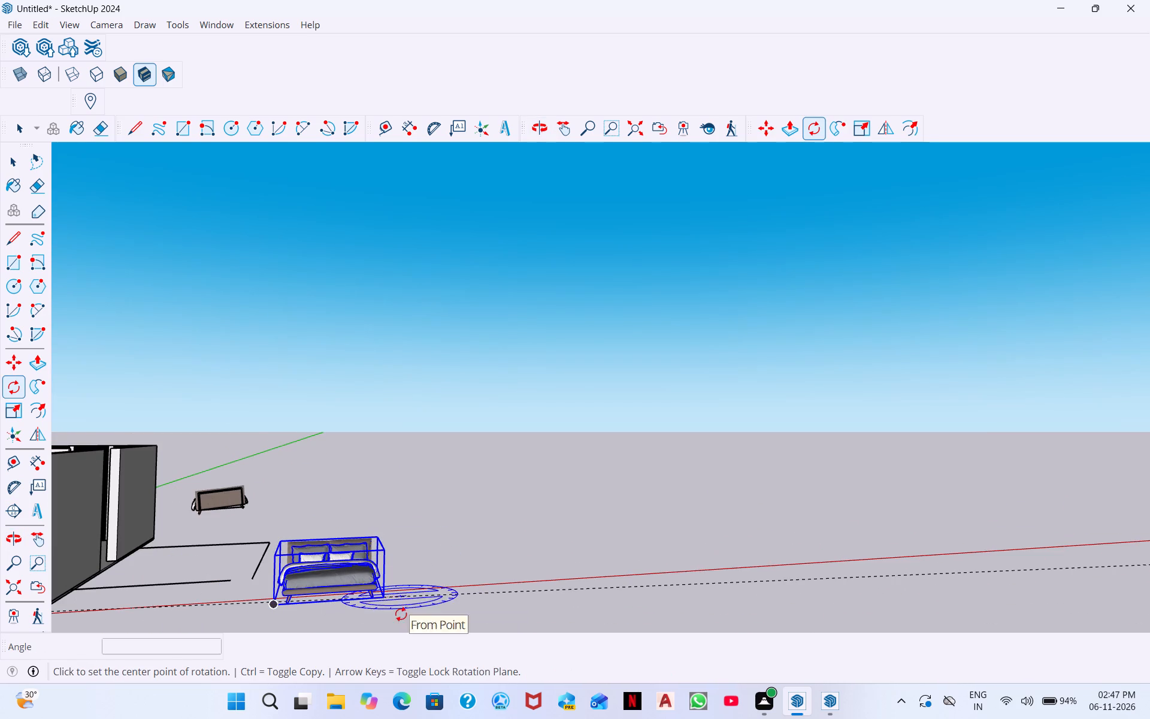
{"action": "key", "text": "Right"}
{"action": "key", "text": "Up"}
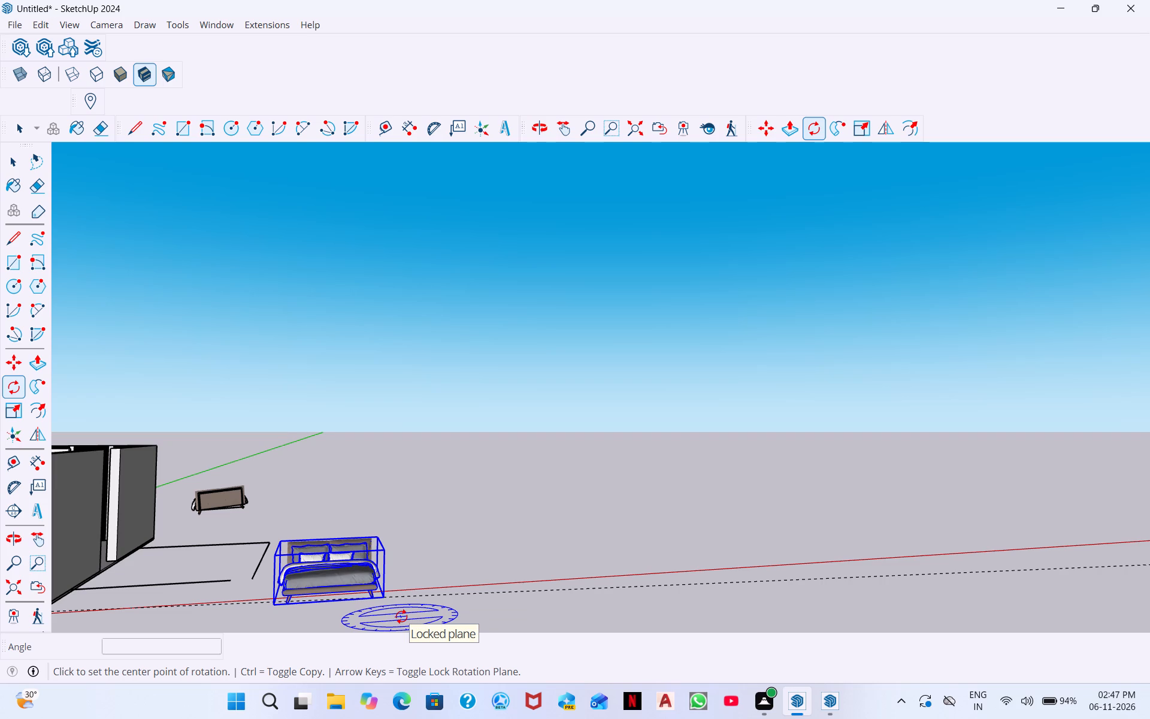
{"action": "left_click", "coordinate": [387, 595]}
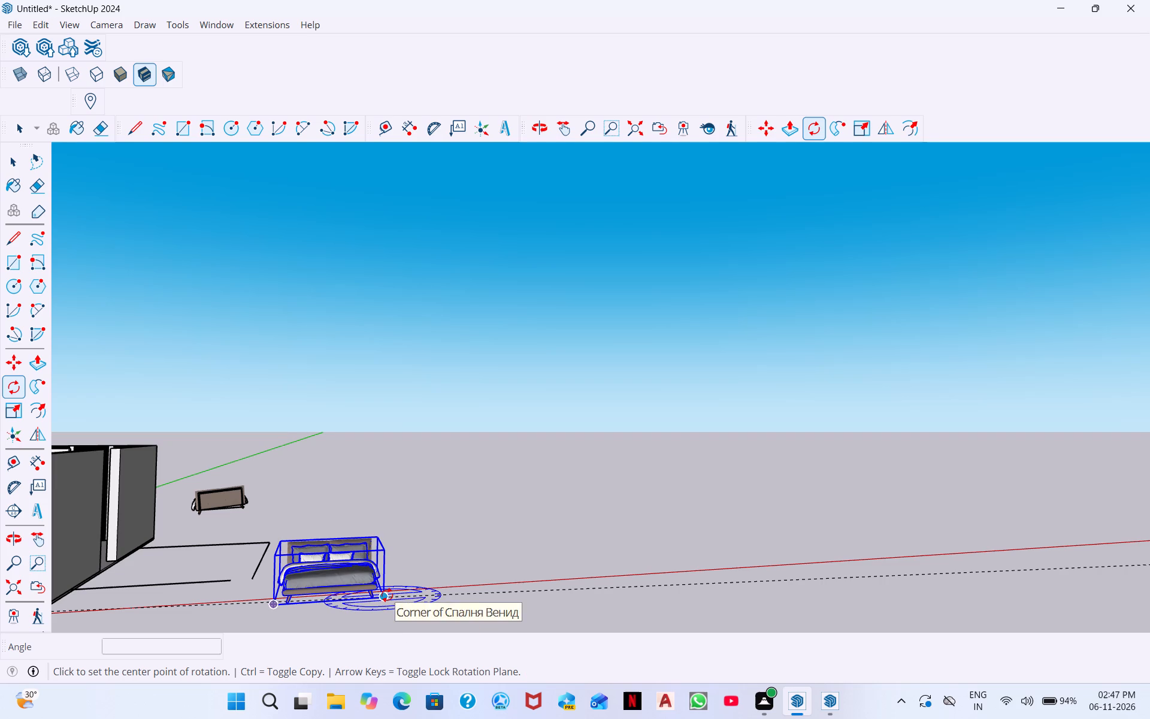
{"action": "scroll", "coordinate": [400, 590], "scroll_direction": "up", "scroll_amount": 2}
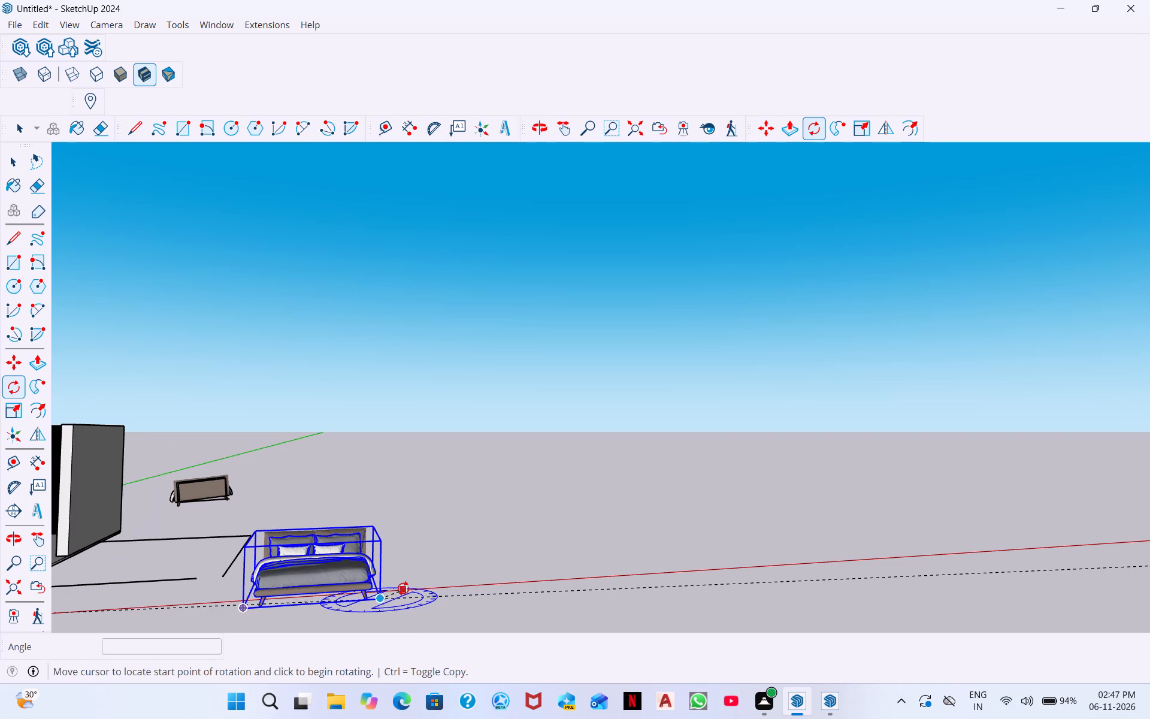
{"action": "middle_click_drag", "start_coordinate": [431, 563], "coordinate": [455, 526]}
{"action": "middle_click_drag", "start_coordinate": [455, 526], "coordinate": [272, 556]}
{"action": "scroll", "coordinate": [322, 551], "scroll_direction": "up", "scroll_amount": 8}
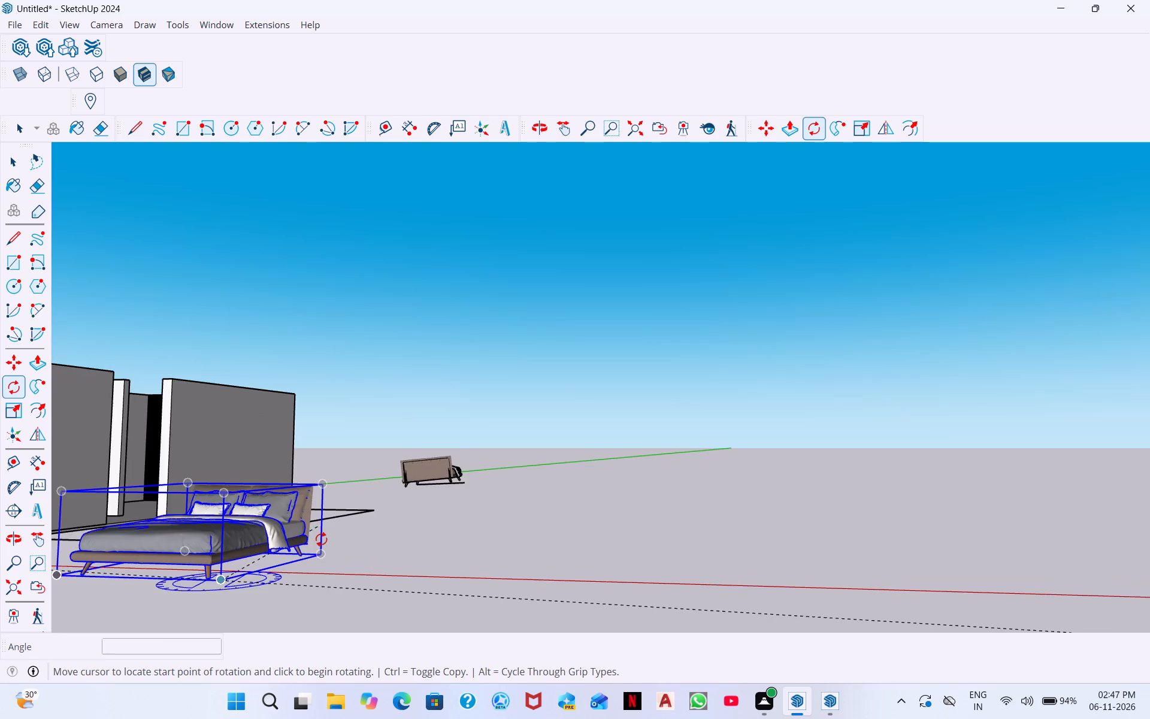
{"action": "scroll", "coordinate": [321, 539], "scroll_direction": "up", "scroll_amount": 2}
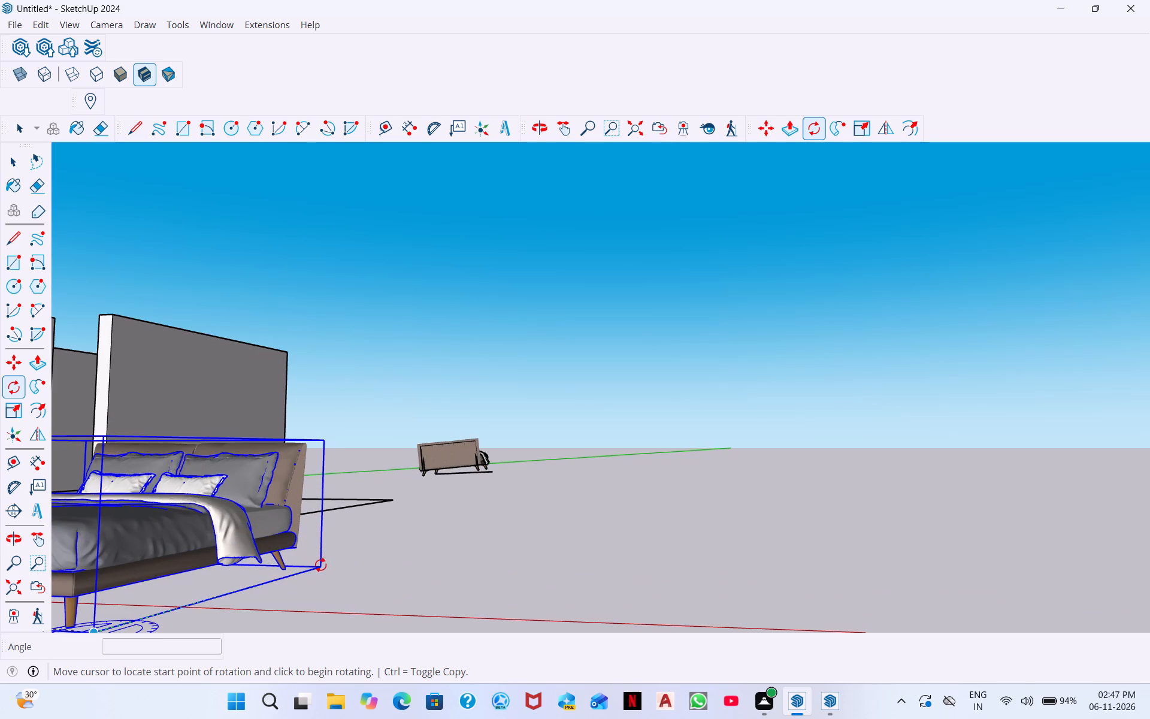
{"action": "middle_click_drag", "start_coordinate": [318, 567], "coordinate": [241, 582]}
{"action": "scroll", "coordinate": [212, 600], "scroll_direction": "down", "scroll_amount": 2}
{"action": "scroll", "coordinate": [118, 600], "scroll_direction": "up", "scroll_amount": 1}
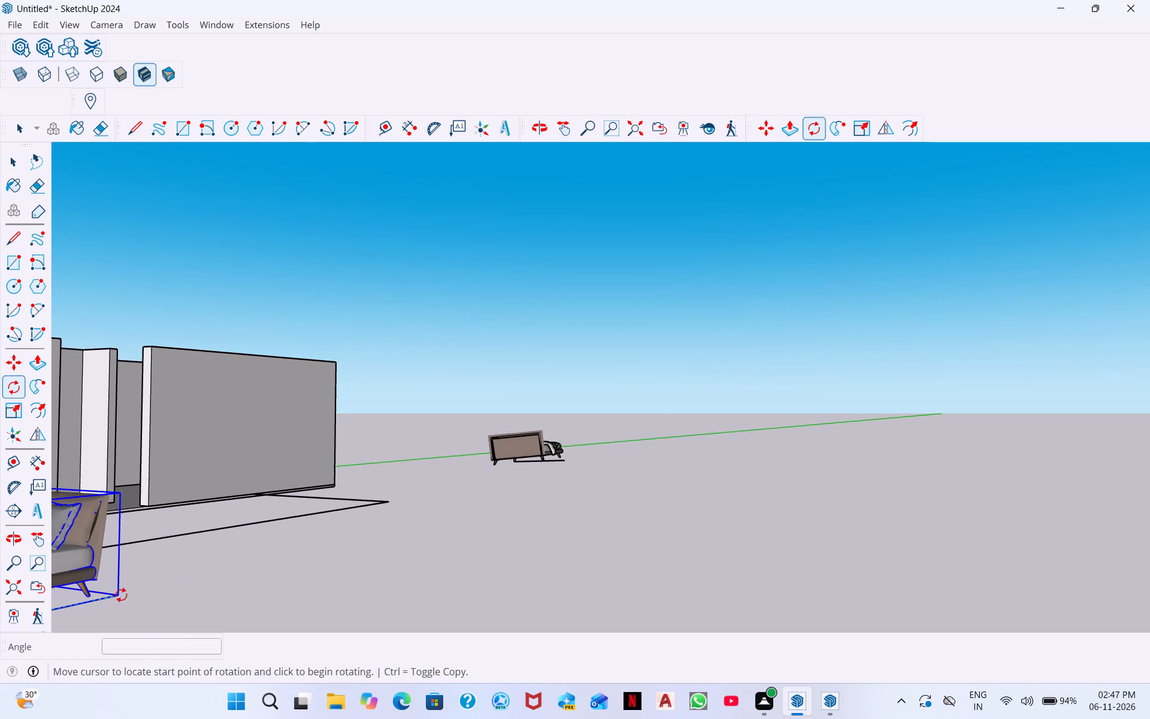
{"action": "scroll", "coordinate": [121, 595], "scroll_direction": "up", "scroll_amount": 10}
{"action": "left_click", "coordinate": [114, 599]}
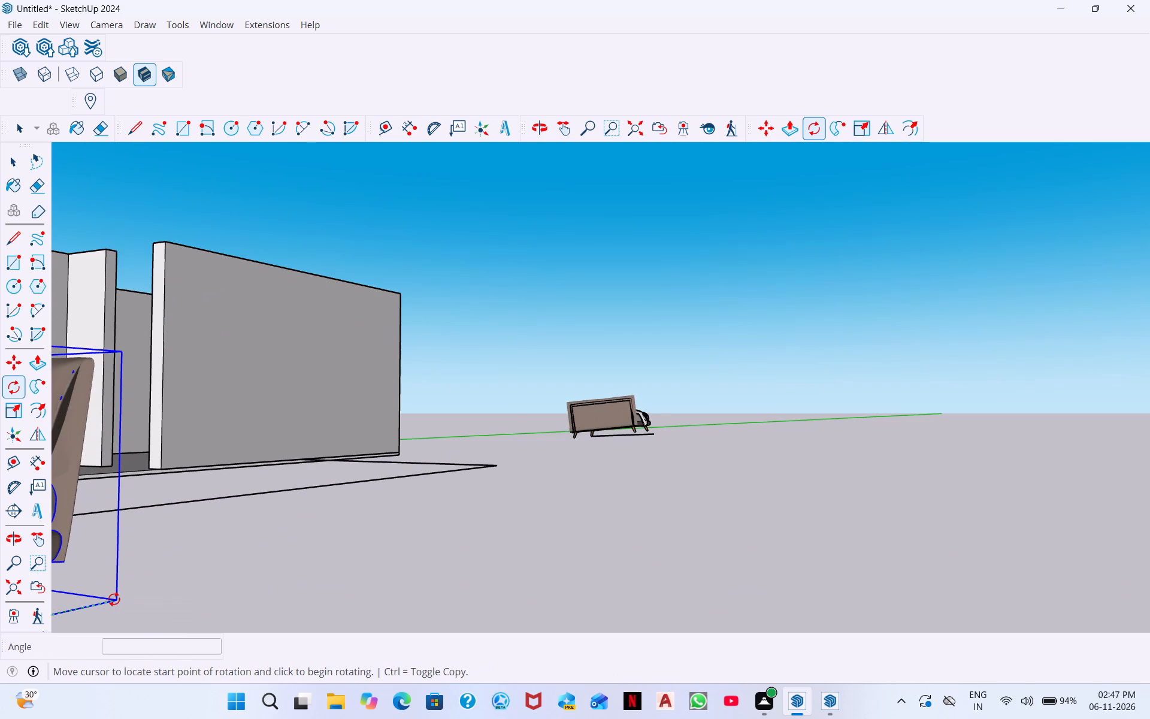
{"action": "scroll", "coordinate": [137, 506], "scroll_direction": "down", "scroll_amount": 5}
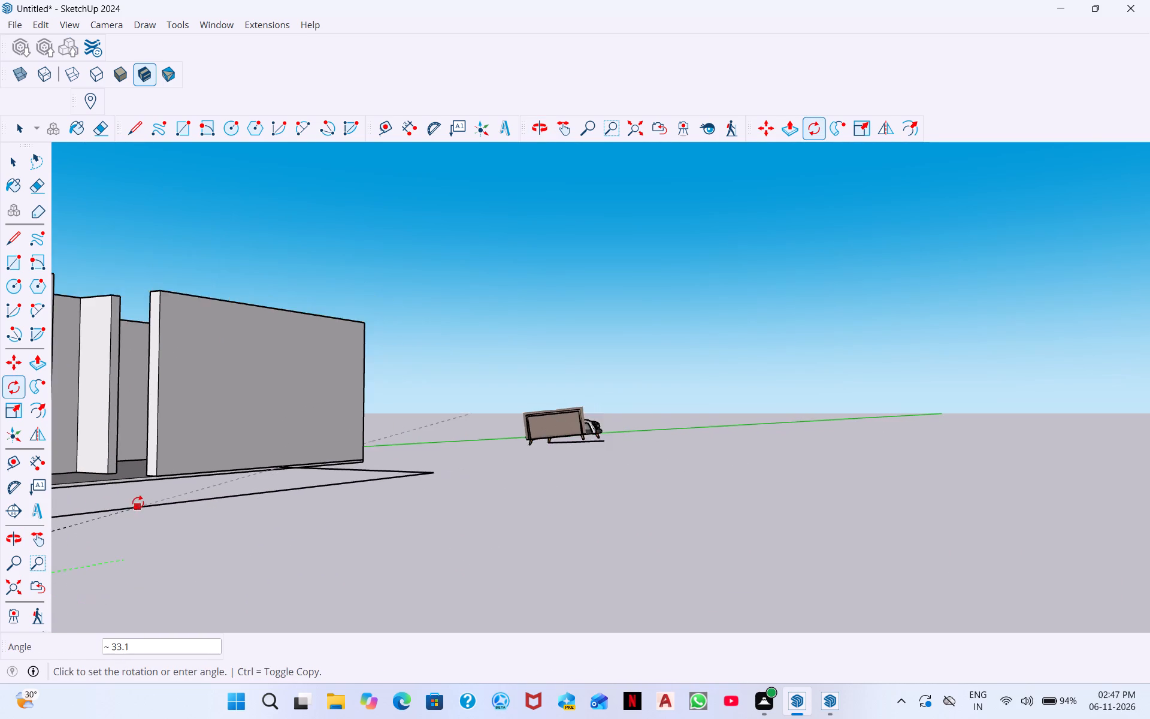
{"action": "scroll", "coordinate": [138, 503], "scroll_direction": "down", "scroll_amount": 11}
{"action": "scroll", "coordinate": [138, 503], "scroll_direction": "up", "scroll_amount": 1}
{"action": "scroll", "coordinate": [138, 503], "scroll_direction": "down", "scroll_amount": 8}
{"action": "scroll", "coordinate": [137, 503], "scroll_direction": "up", "scroll_amount": 1}
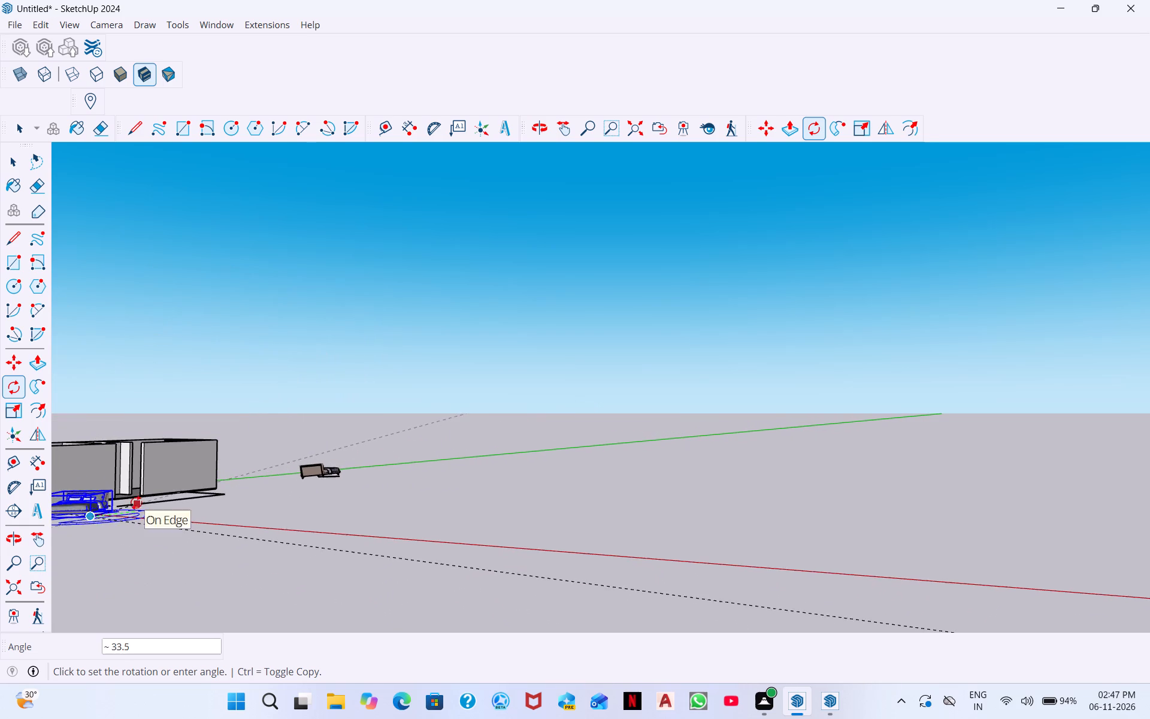
{"action": "scroll", "coordinate": [110, 485], "scroll_direction": "down", "scroll_amount": 5}
{"action": "scroll", "coordinate": [23, 512], "scroll_direction": "down", "scroll_amount": 1}
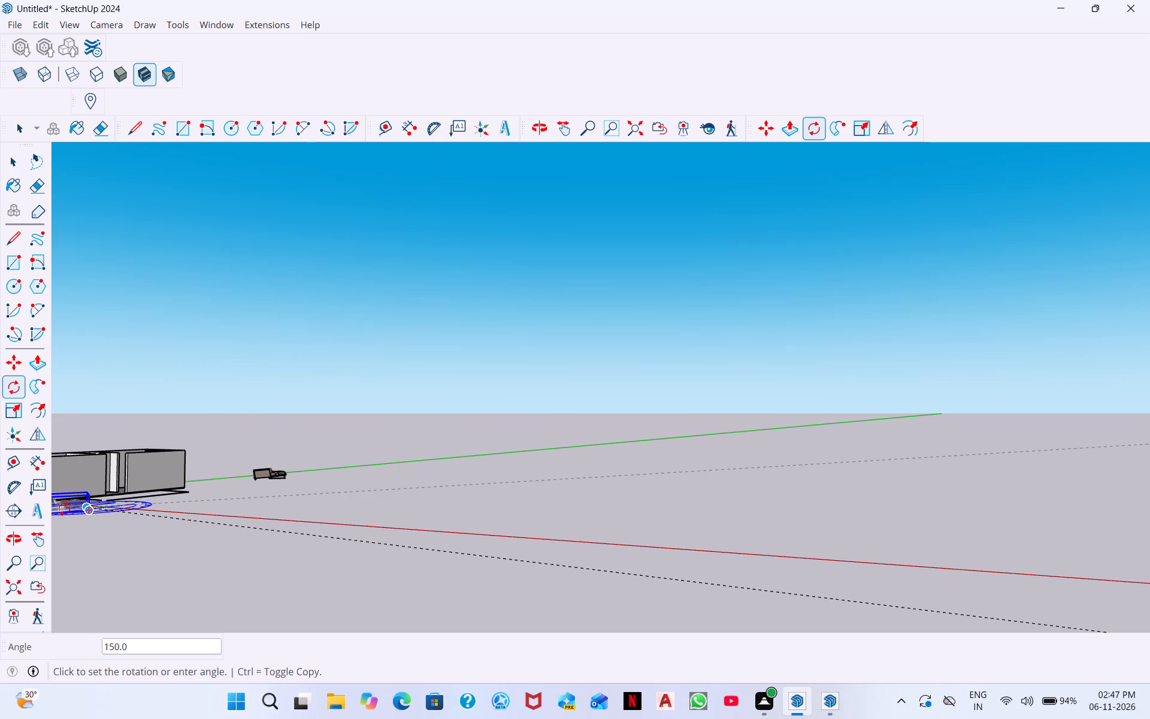
{"action": "scroll", "coordinate": [64, 509], "scroll_direction": "down", "scroll_amount": 4}
{"action": "middle_click_drag", "start_coordinate": [87, 497], "coordinate": [44, 490]}
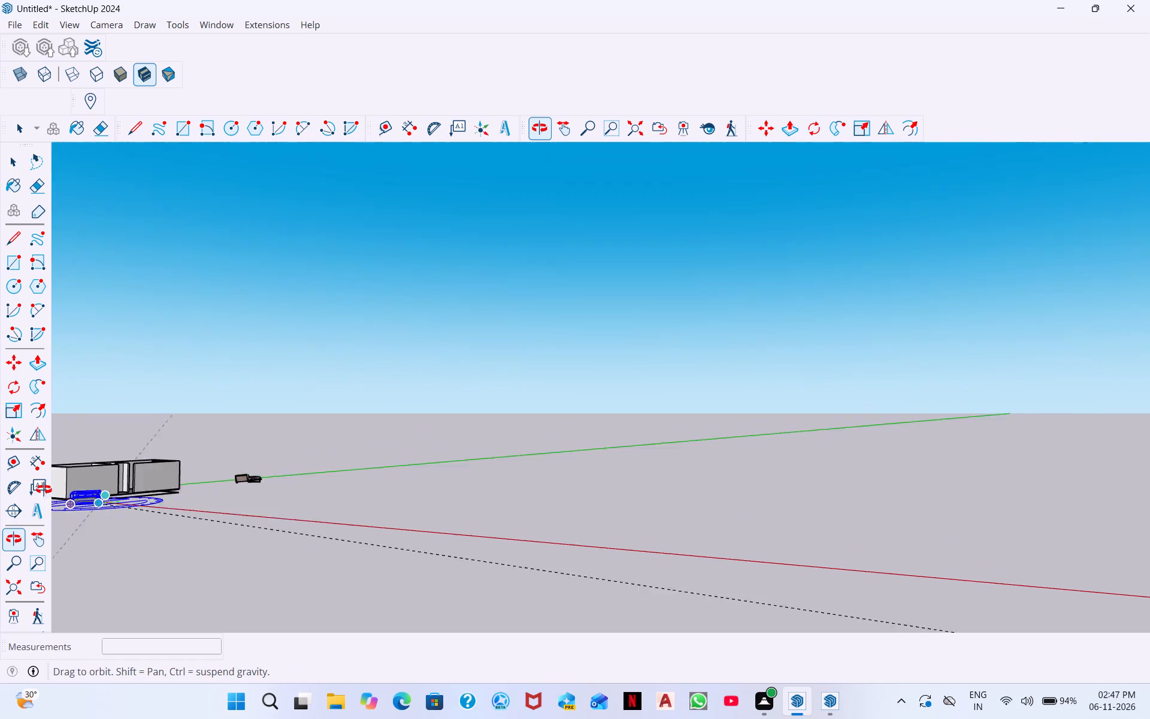
{"action": "middle_click_drag", "start_coordinate": [44, 490], "coordinate": [13, 482]}
{"action": "middle_click_drag", "start_coordinate": [116, 512], "coordinate": [52, 475]}
{"action": "scroll", "coordinate": [155, 500], "scroll_direction": "up", "scroll_amount": 1}
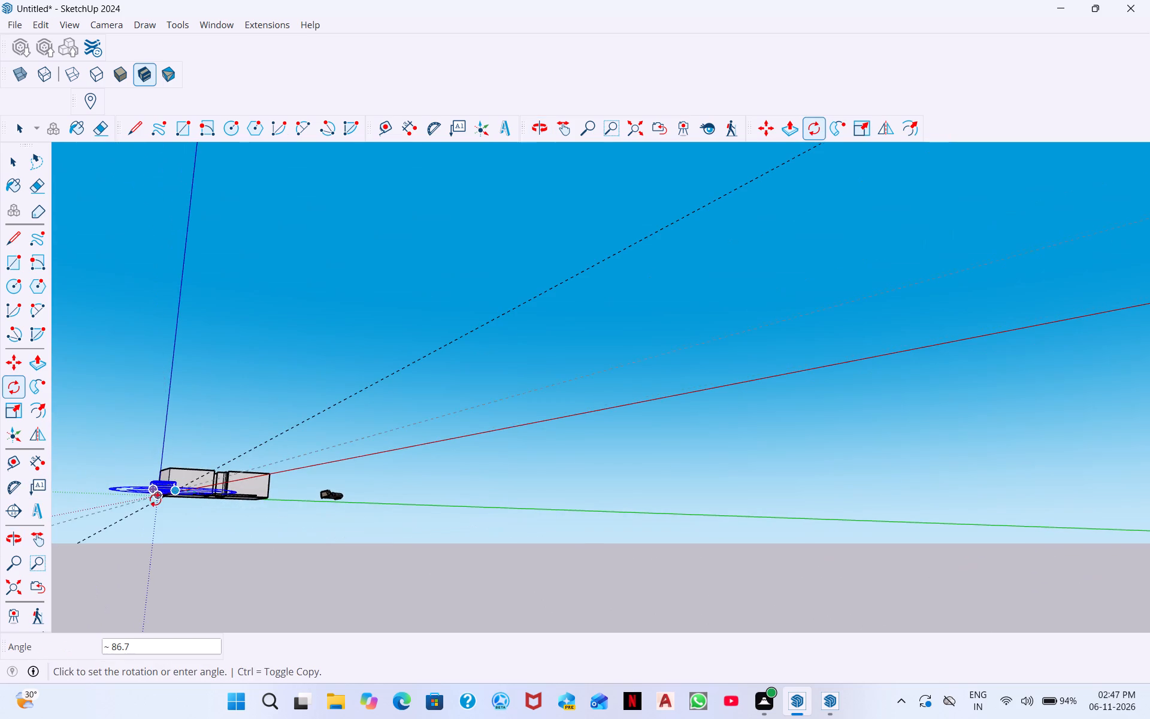
{"action": "scroll", "coordinate": [155, 500], "scroll_direction": "up", "scroll_amount": 12}
{"action": "middle_click_drag", "start_coordinate": [155, 475], "coordinate": [138, 533]}
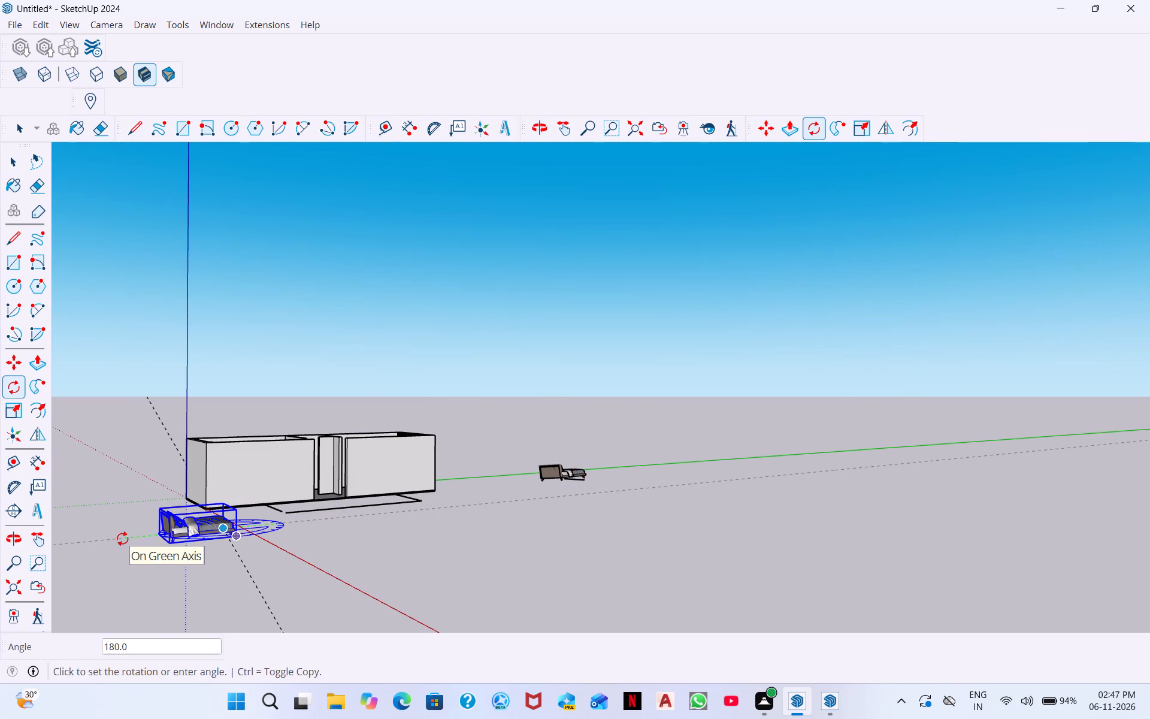
{"action": "left_click", "coordinate": [122, 539]}
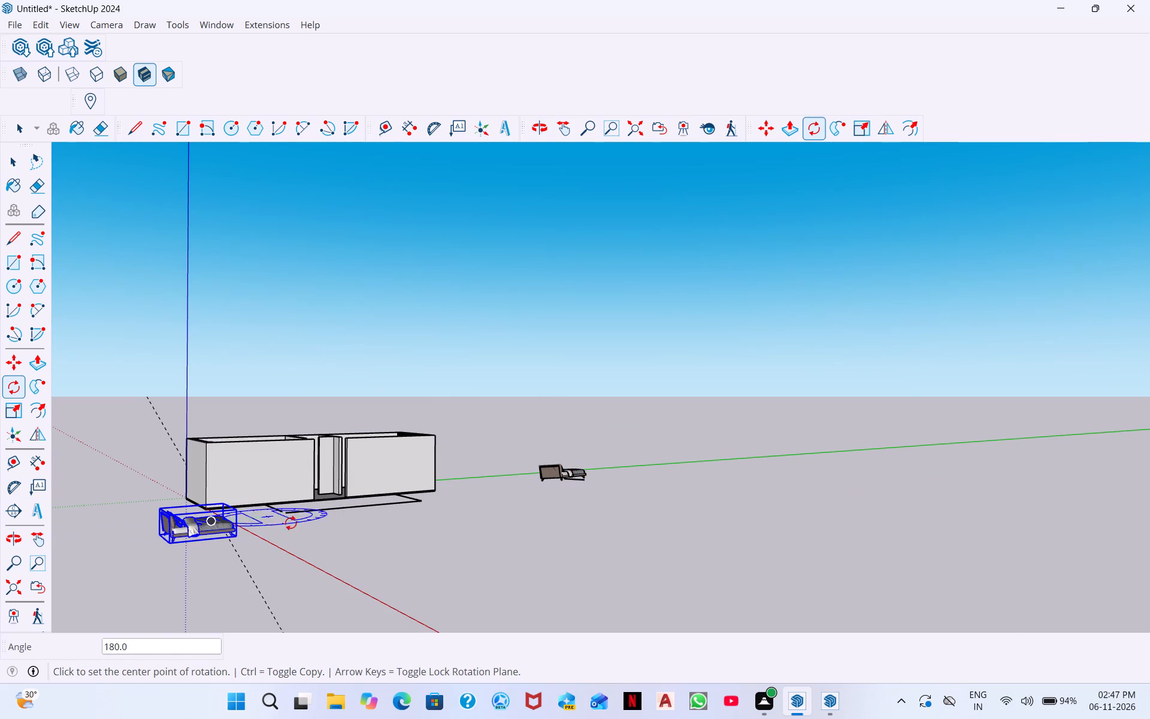
{"action": "key", "text": "space"}
Move the rotated bed about 34' 8 1/2" into the room, with its headboard at the beige arch panels between the blue ones.
{"action": "scroll", "coordinate": [183, 538], "scroll_direction": "up", "scroll_amount": 9}
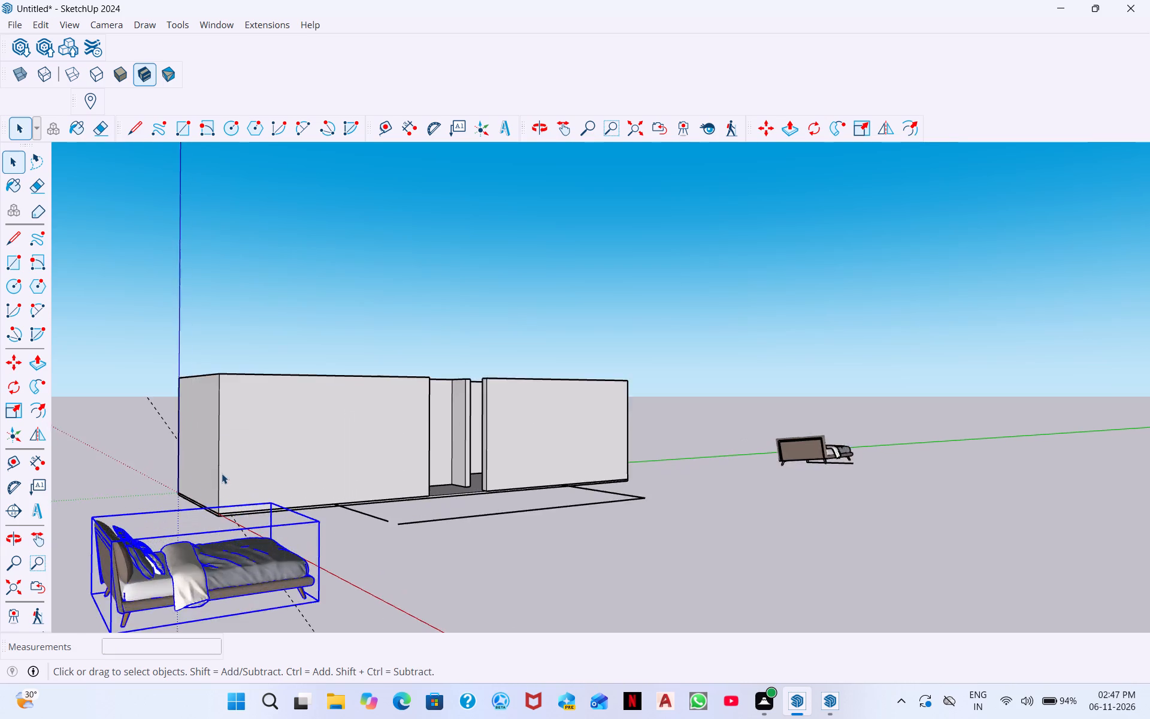
{"action": "scroll", "coordinate": [222, 473], "scroll_direction": "up", "scroll_amount": 3}
{"action": "scroll", "coordinate": [278, 567], "scroll_direction": "down", "scroll_amount": 6}
{"action": "middle_click_drag", "start_coordinate": [327, 572], "coordinate": [287, 505]}
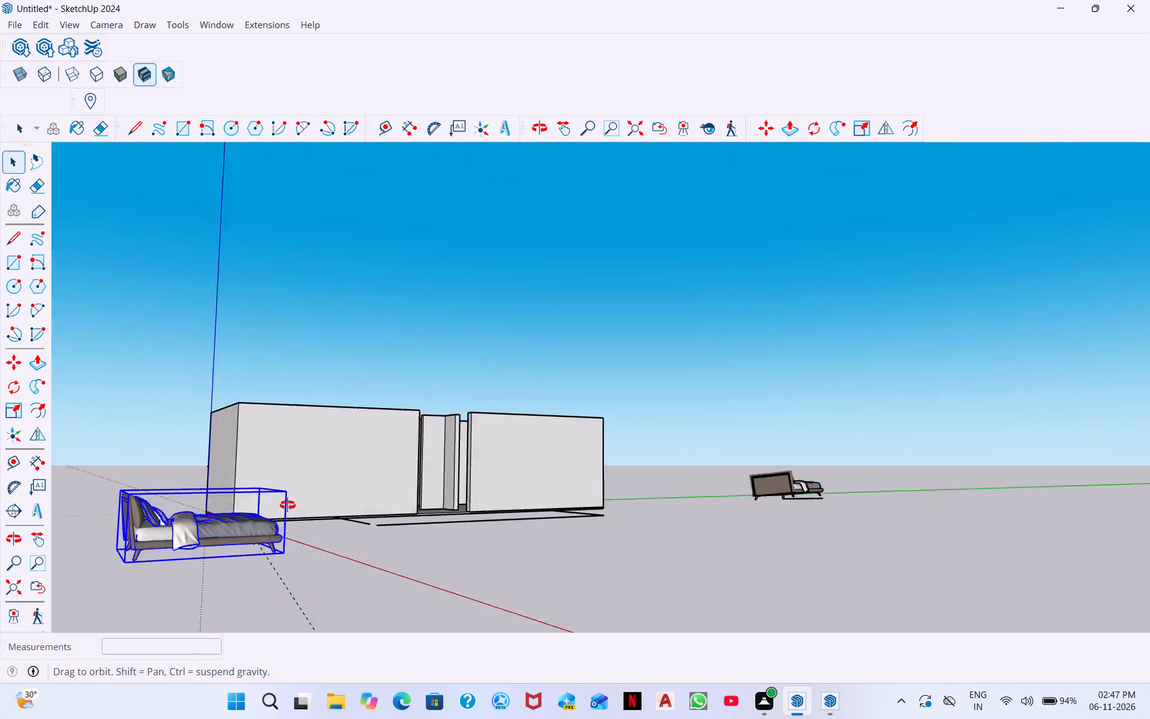
{"action": "middle_click_drag", "start_coordinate": [287, 505], "coordinate": [286, 452]}
{"action": "middle_click_drag", "start_coordinate": [224, 391], "coordinate": [131, 537]}
{"action": "scroll", "coordinate": [222, 394], "scroll_direction": "down", "scroll_amount": 1}
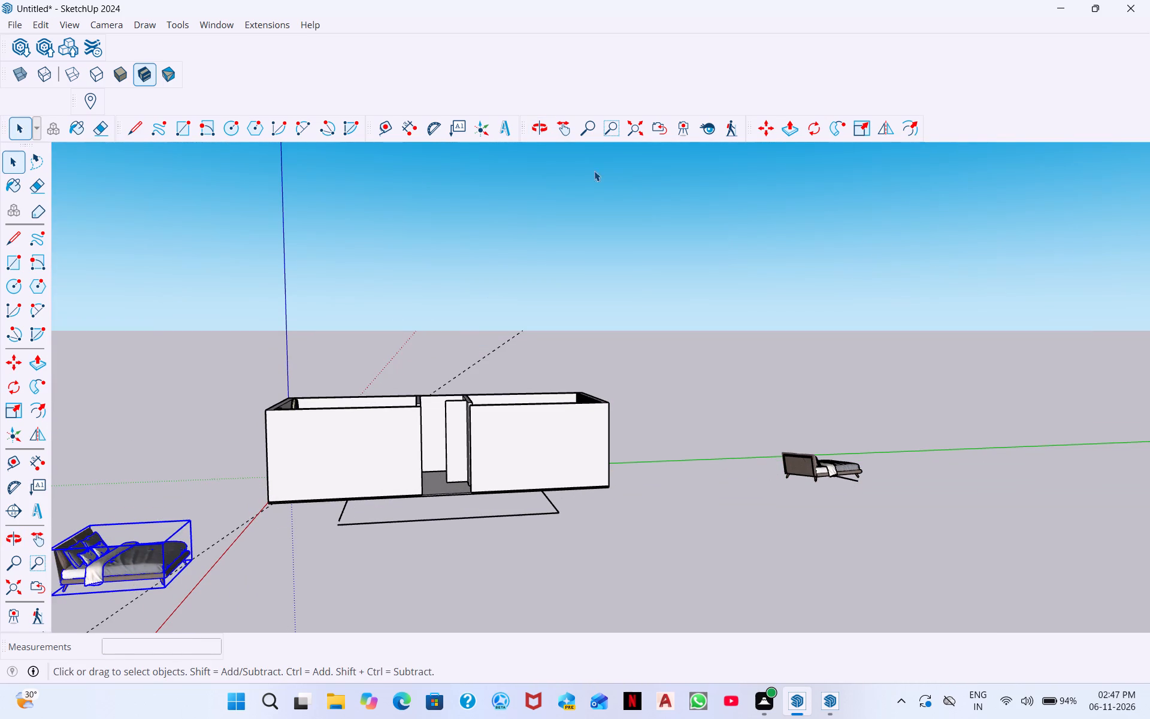
{"action": "left_click", "coordinate": [765, 132]}
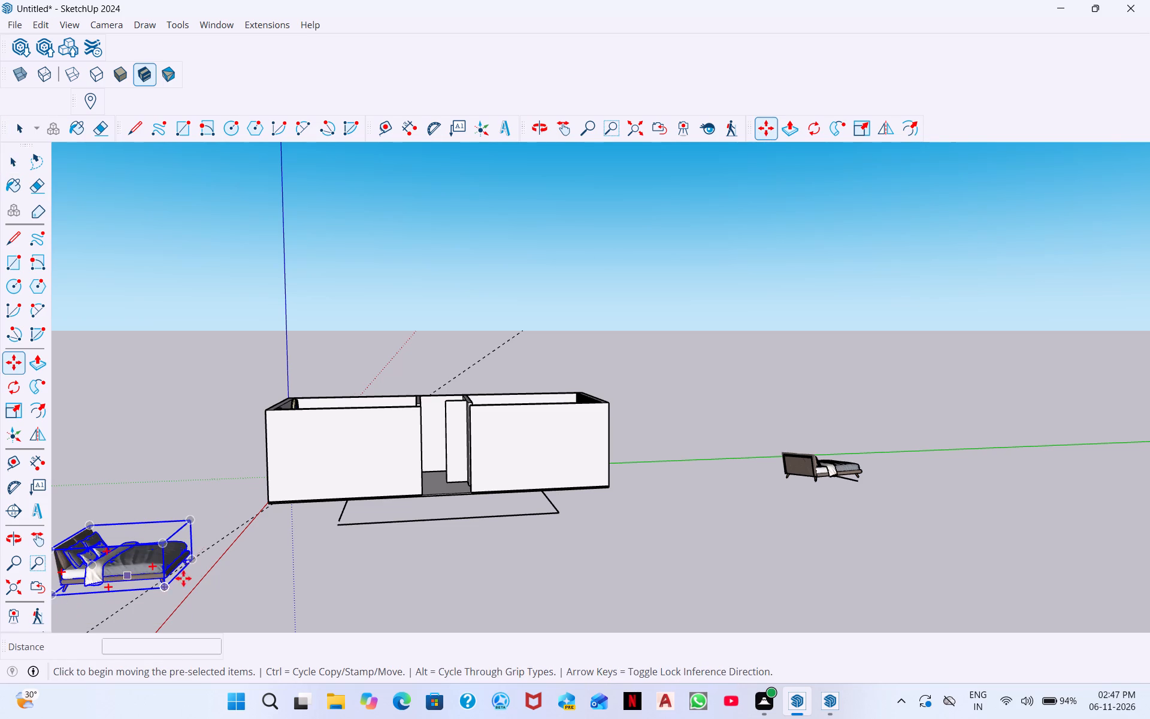
{"action": "middle_click_drag", "start_coordinate": [169, 597], "coordinate": [127, 626]}
{"action": "middle_click_drag", "start_coordinate": [174, 554], "coordinate": [80, 575]}
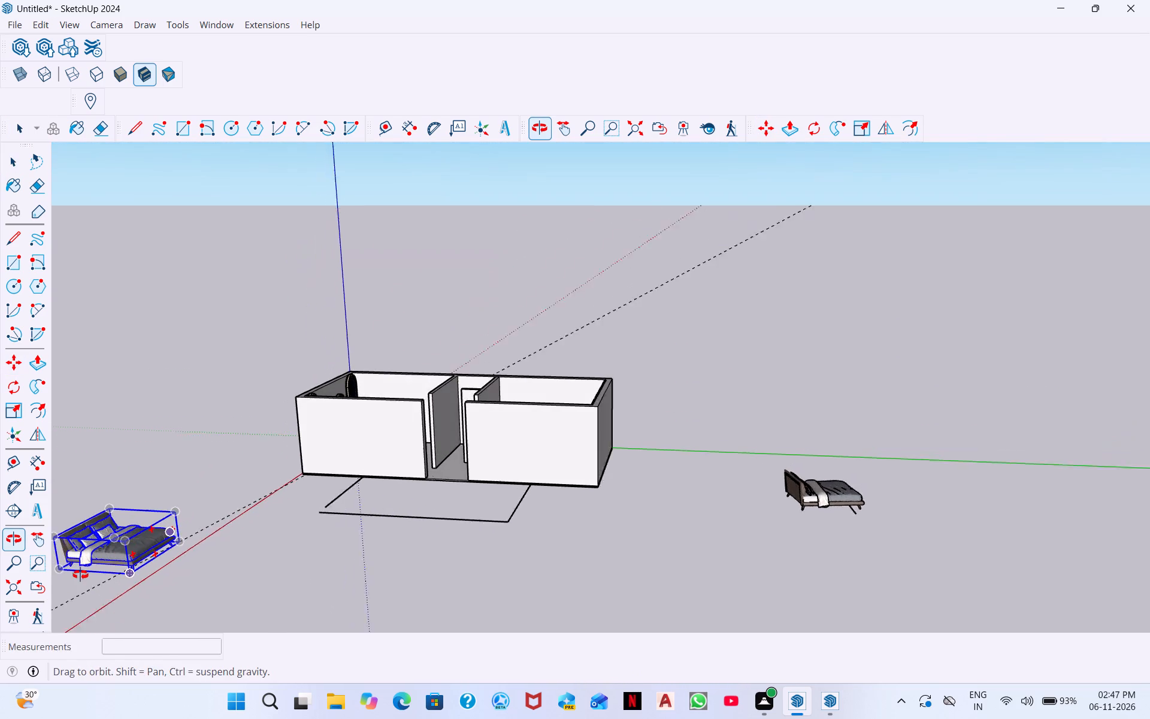
{"action": "middle_click_drag", "start_coordinate": [80, 575], "coordinate": [76, 573]}
{"action": "left_click", "coordinate": [90, 504]}
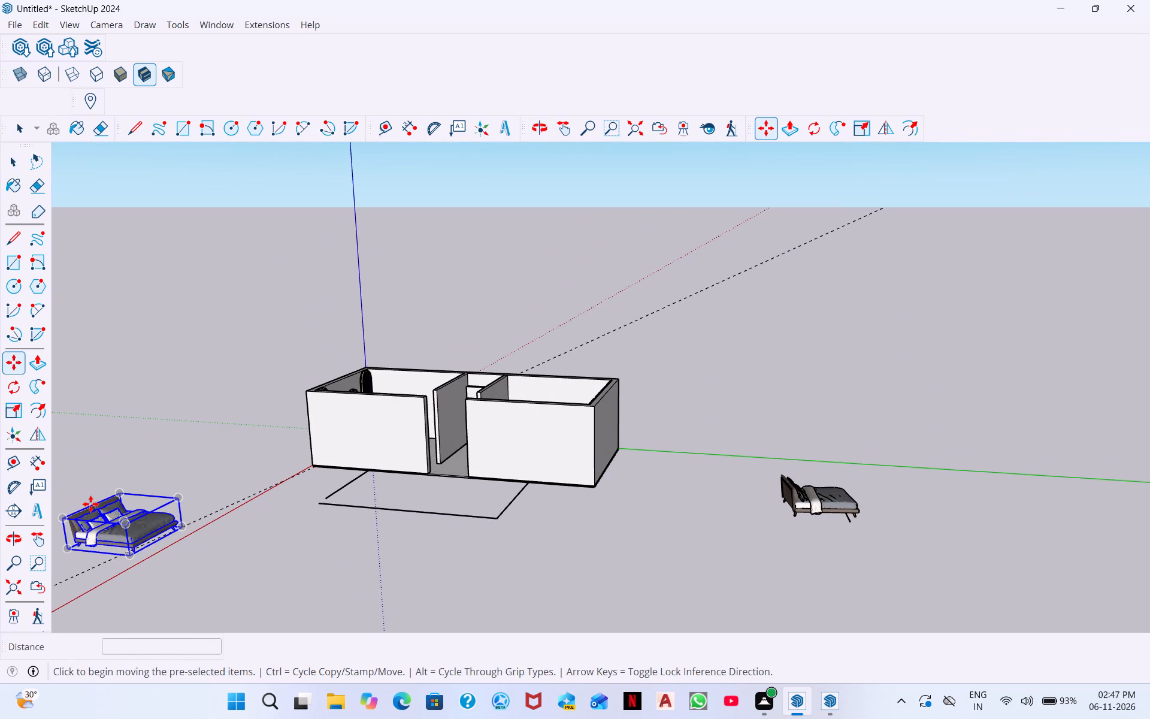
{"action": "middle_click_drag", "start_coordinate": [532, 451], "coordinate": [470, 472]}
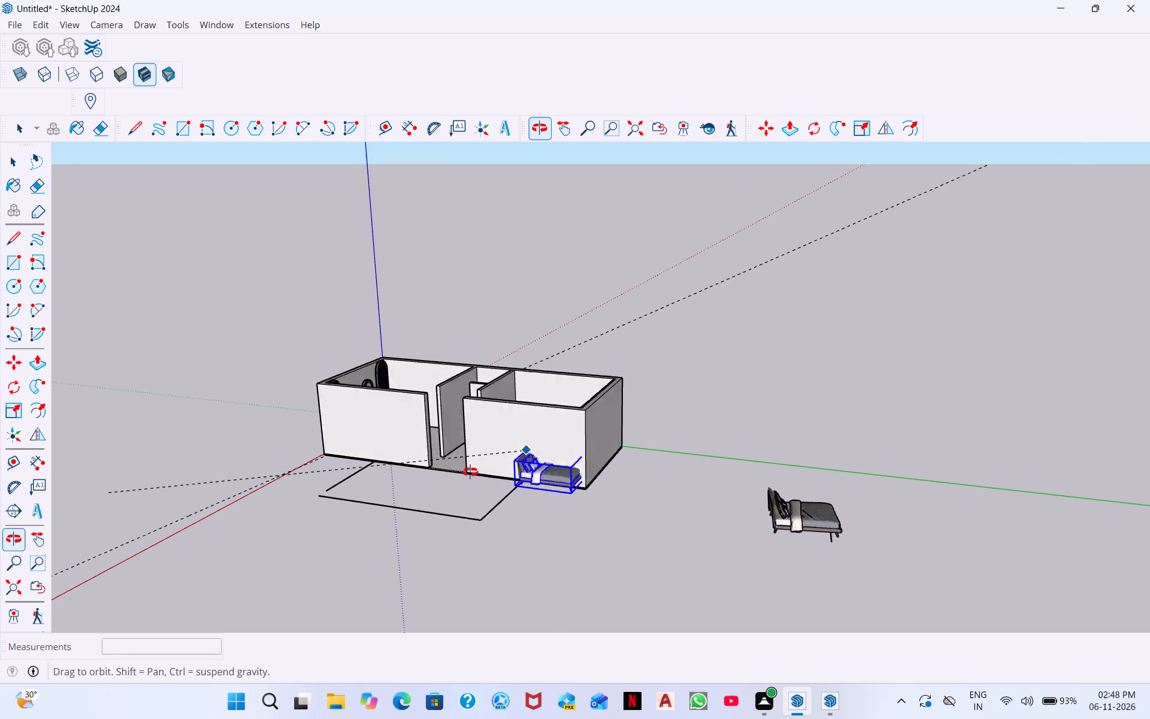
{"action": "middle_click_drag", "start_coordinate": [470, 472], "coordinate": [368, 464]}
{"action": "scroll", "coordinate": [461, 357], "scroll_direction": "up", "scroll_amount": 9}
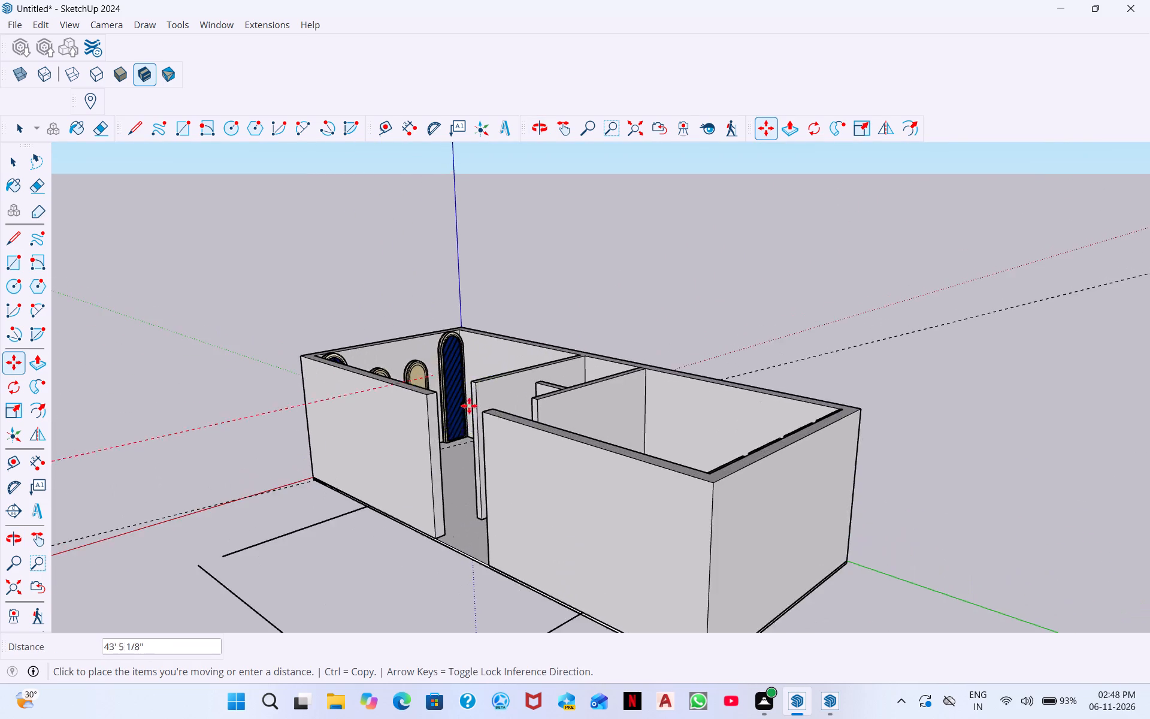
{"action": "scroll", "coordinate": [470, 406], "scroll_direction": "up", "scroll_amount": 15}
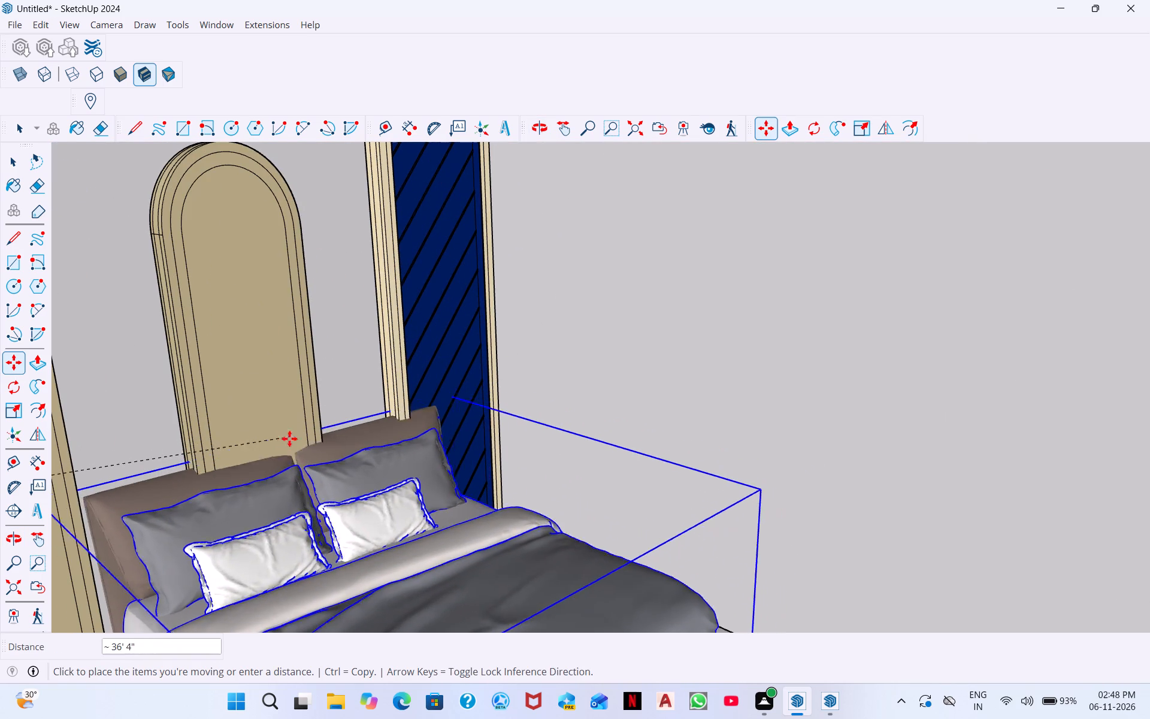
{"action": "scroll", "coordinate": [282, 444], "scroll_direction": "down", "scroll_amount": 8}
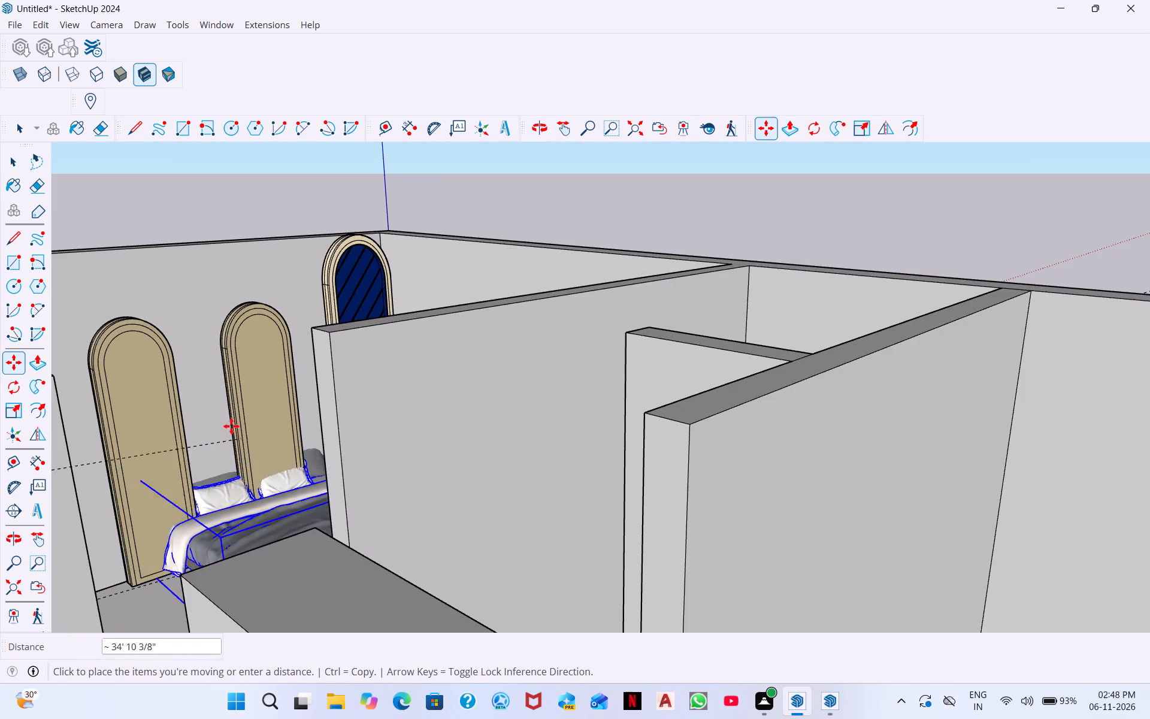
{"action": "scroll", "coordinate": [230, 416], "scroll_direction": "up", "scroll_amount": 5}
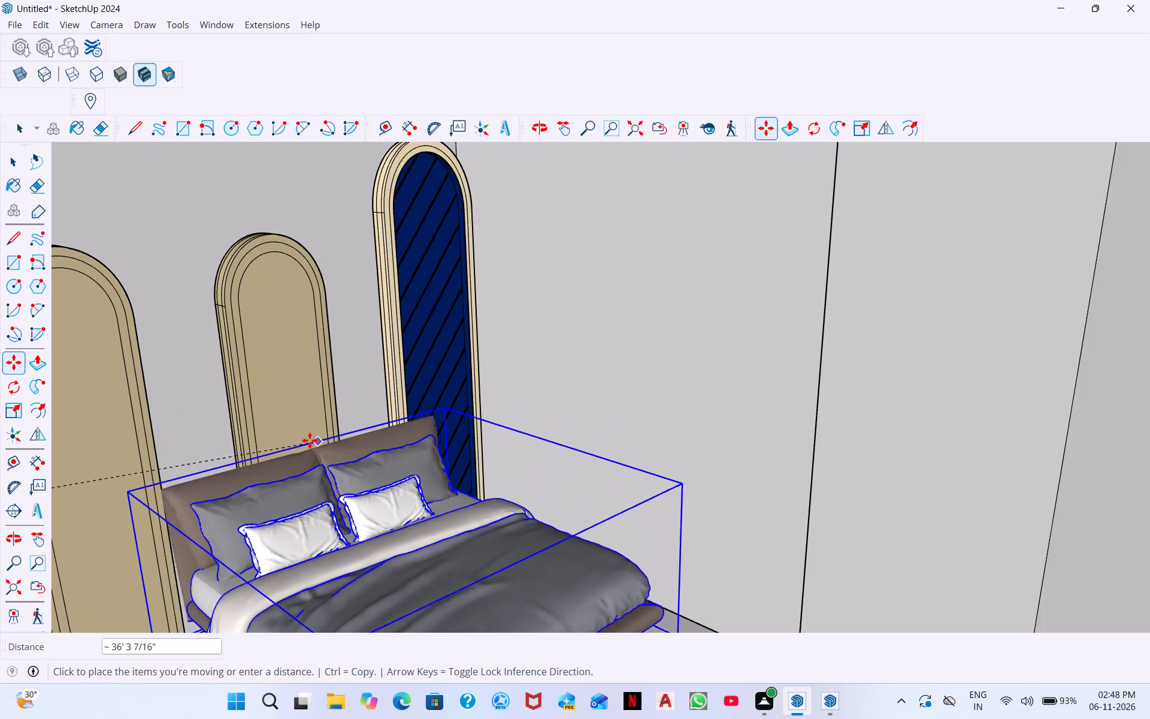
{"action": "left_click", "coordinate": [229, 458]}
Move the bed about 2' 10 5/16" along the green axis, away from the arch panel wall.
{"action": "scroll", "coordinate": [300, 439], "scroll_direction": "down", "scroll_amount": 4}
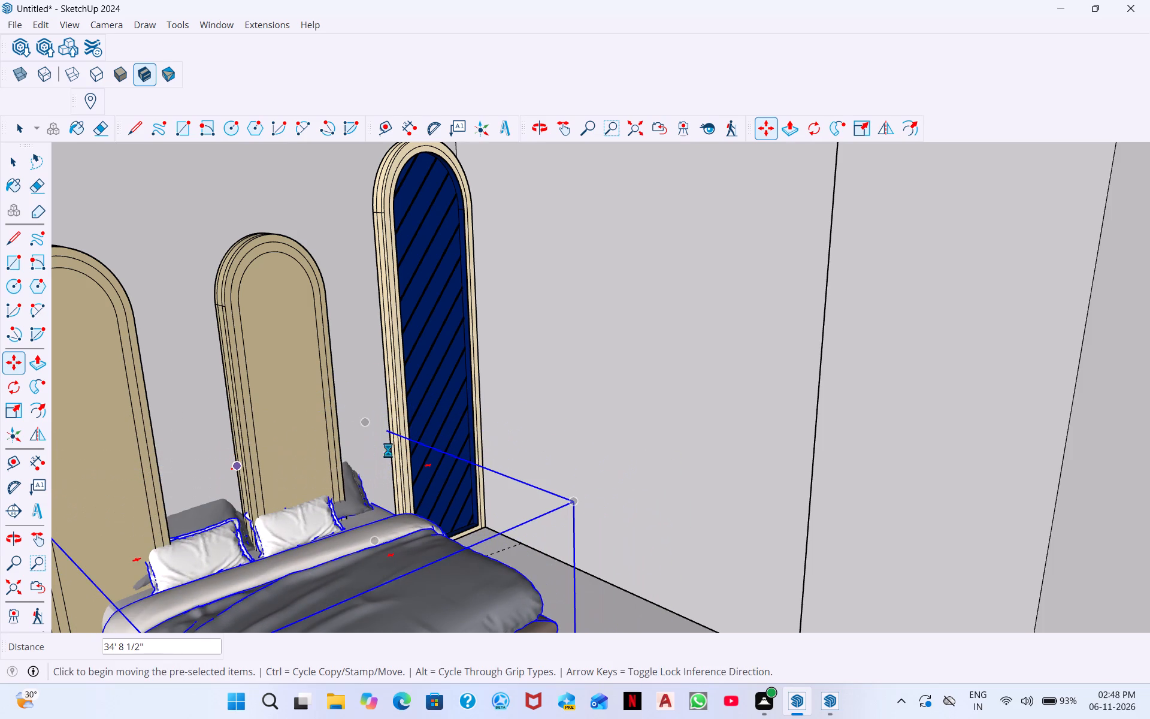
{"action": "scroll", "coordinate": [388, 450], "scroll_direction": "down", "scroll_amount": 8}
{"action": "scroll", "coordinate": [474, 491], "scroll_direction": "down", "scroll_amount": 10}
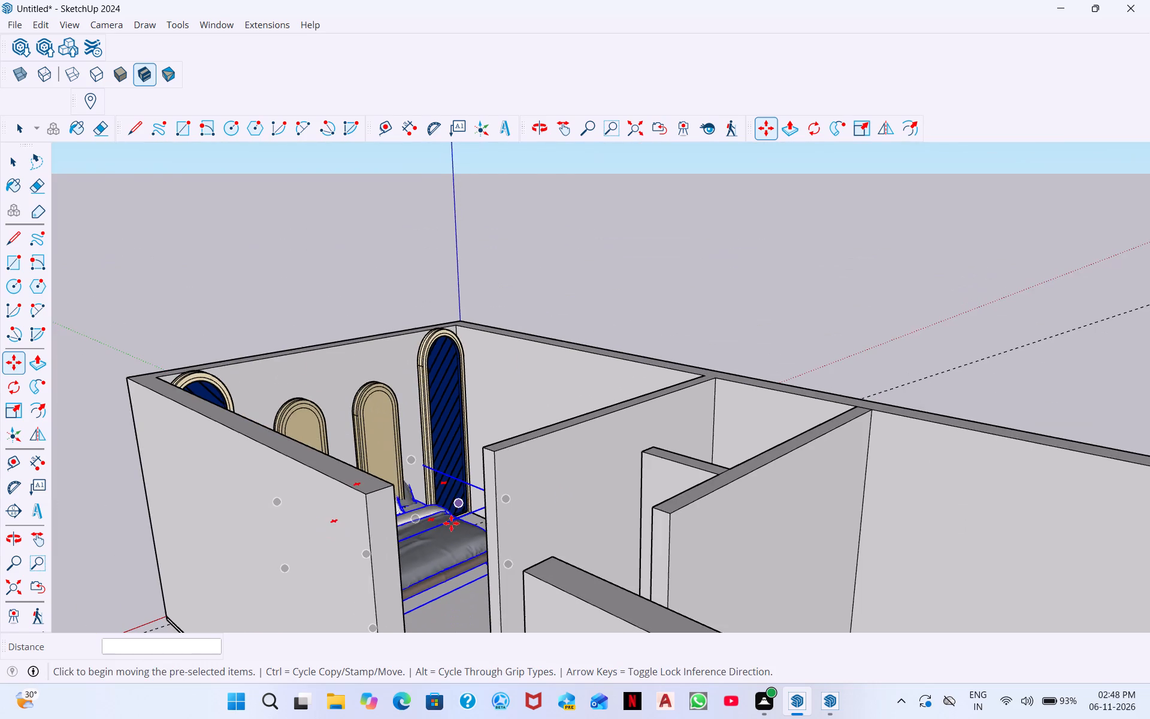
{"action": "scroll", "coordinate": [455, 536], "scroll_direction": "down", "scroll_amount": 1}
{"action": "middle_click_drag", "start_coordinate": [498, 516], "coordinate": [482, 686]}
{"action": "scroll", "coordinate": [482, 686], "scroll_direction": "down", "scroll_amount": 1}
{"action": "scroll", "coordinate": [447, 537], "scroll_direction": "up", "scroll_amount": 3}
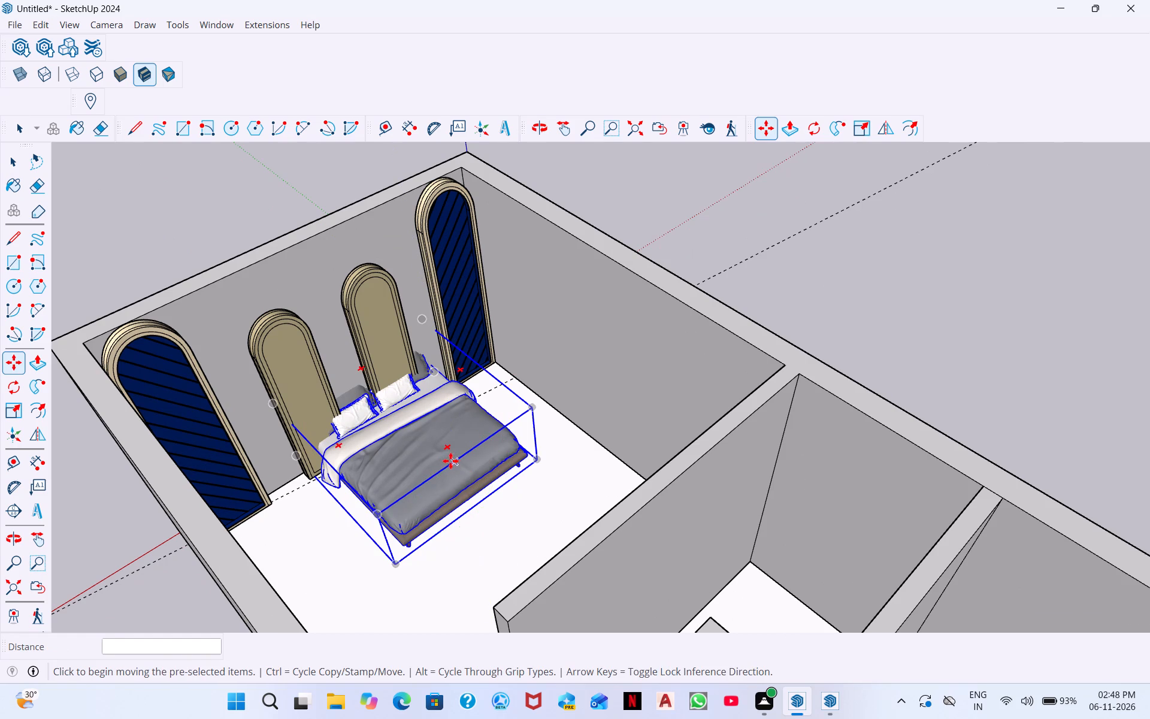
{"action": "left_click", "coordinate": [453, 460]}
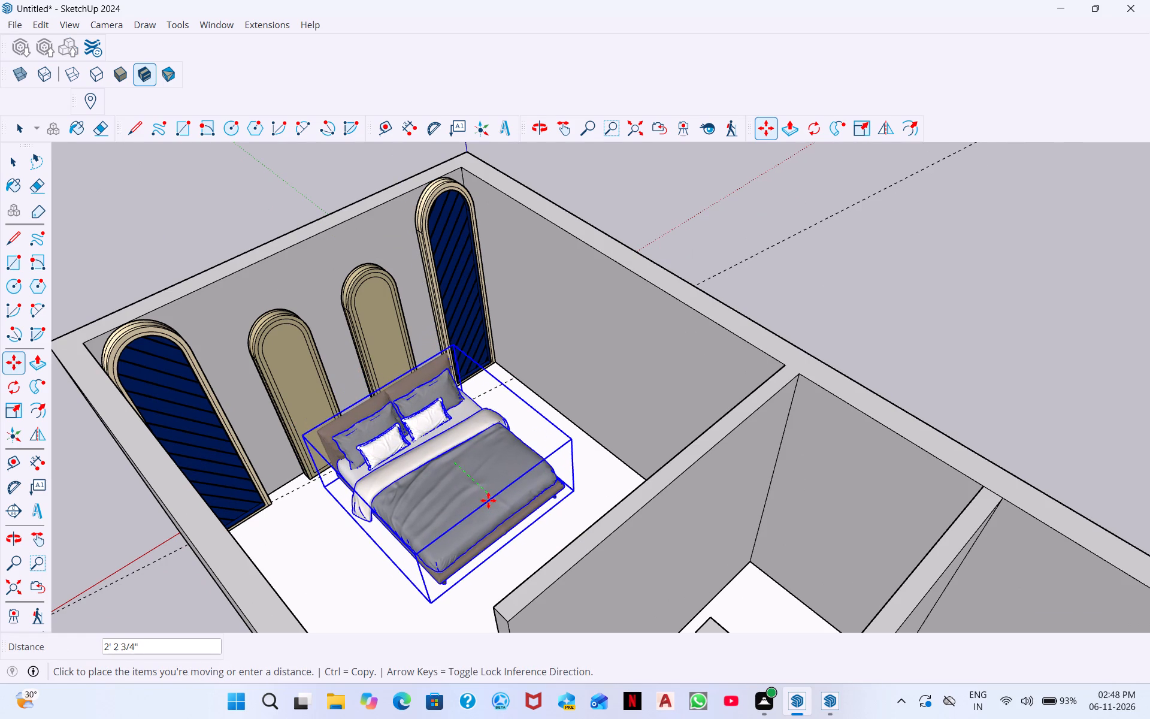
{"action": "double_click", "coordinate": [491, 513]}
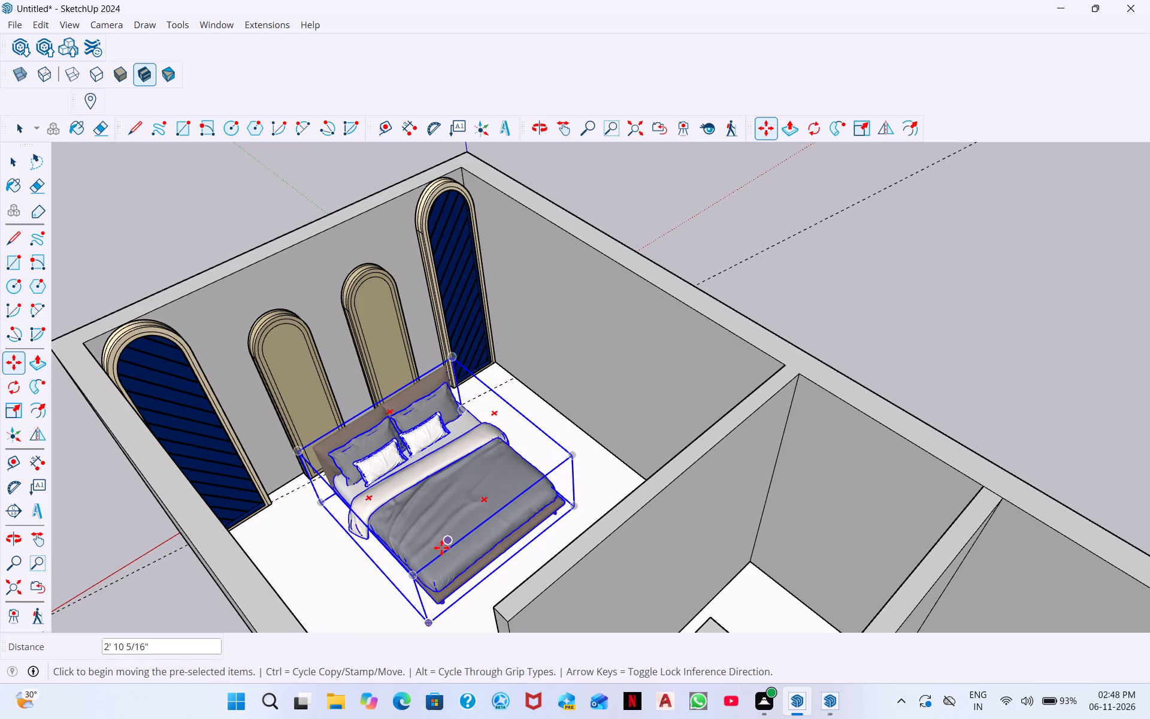
Shift the bed about 6" sideways along the arch panel wall, toward the blue panel beside the room's open side.
{"action": "scroll", "coordinate": [389, 625], "scroll_direction": "down", "scroll_amount": 1}
{"action": "scroll", "coordinate": [446, 593], "scroll_direction": "up", "scroll_amount": 8}
{"action": "middle_click_drag", "start_coordinate": [446, 597], "coordinate": [468, 496]}
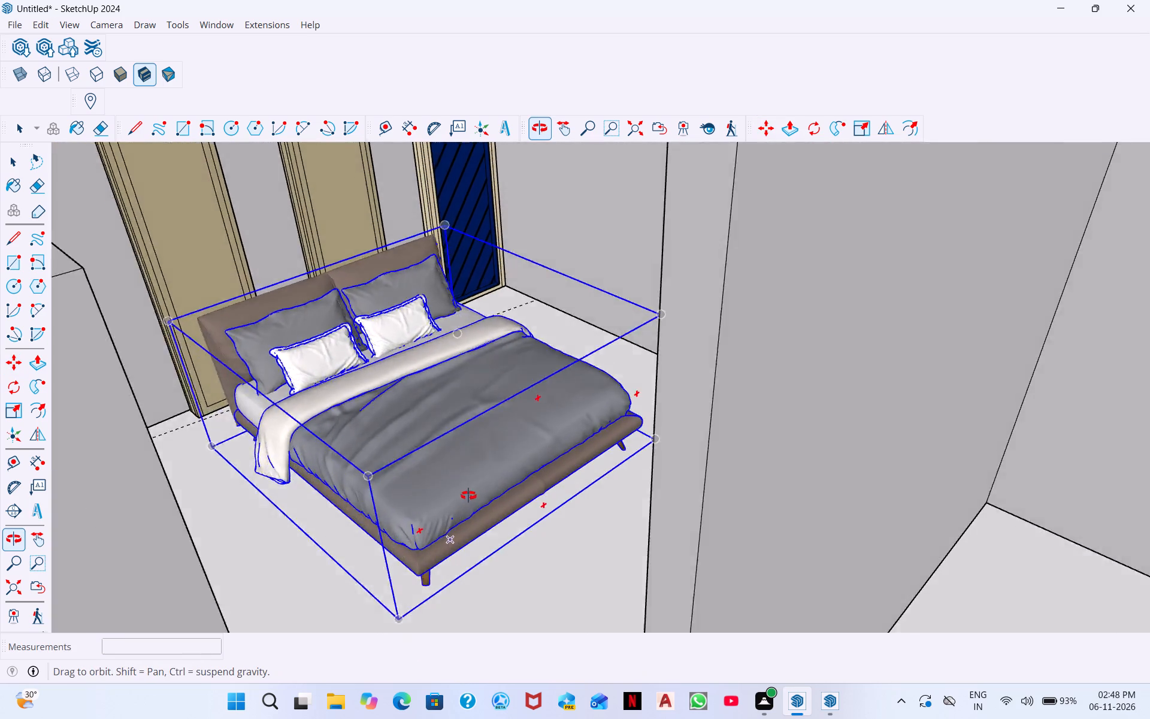
{"action": "middle_click_drag", "start_coordinate": [468, 496], "coordinate": [475, 464]}
{"action": "middle_click_drag", "start_coordinate": [581, 490], "coordinate": [489, 524]}
{"action": "middle_click_drag", "start_coordinate": [487, 509], "coordinate": [580, 509]}
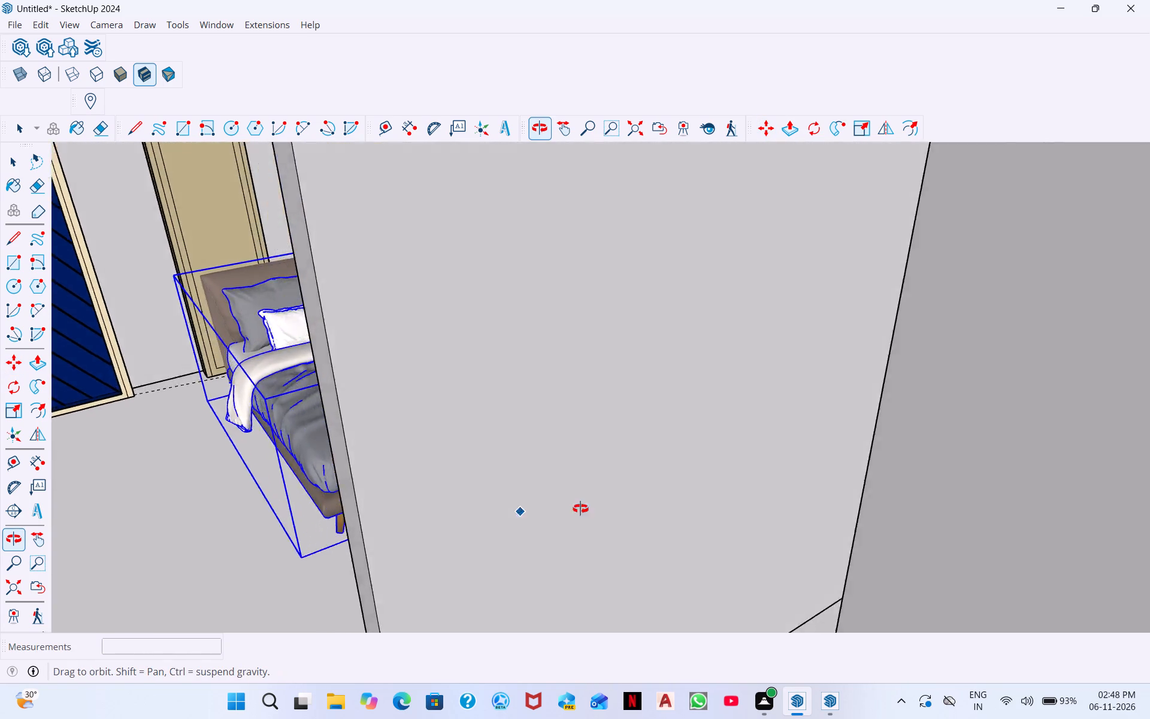
{"action": "middle_click_drag", "start_coordinate": [580, 509], "coordinate": [616, 505]}
{"action": "scroll", "coordinate": [473, 475], "scroll_direction": "down", "scroll_amount": 3}
{"action": "middle_click_drag", "start_coordinate": [477, 447], "coordinate": [368, 560]}
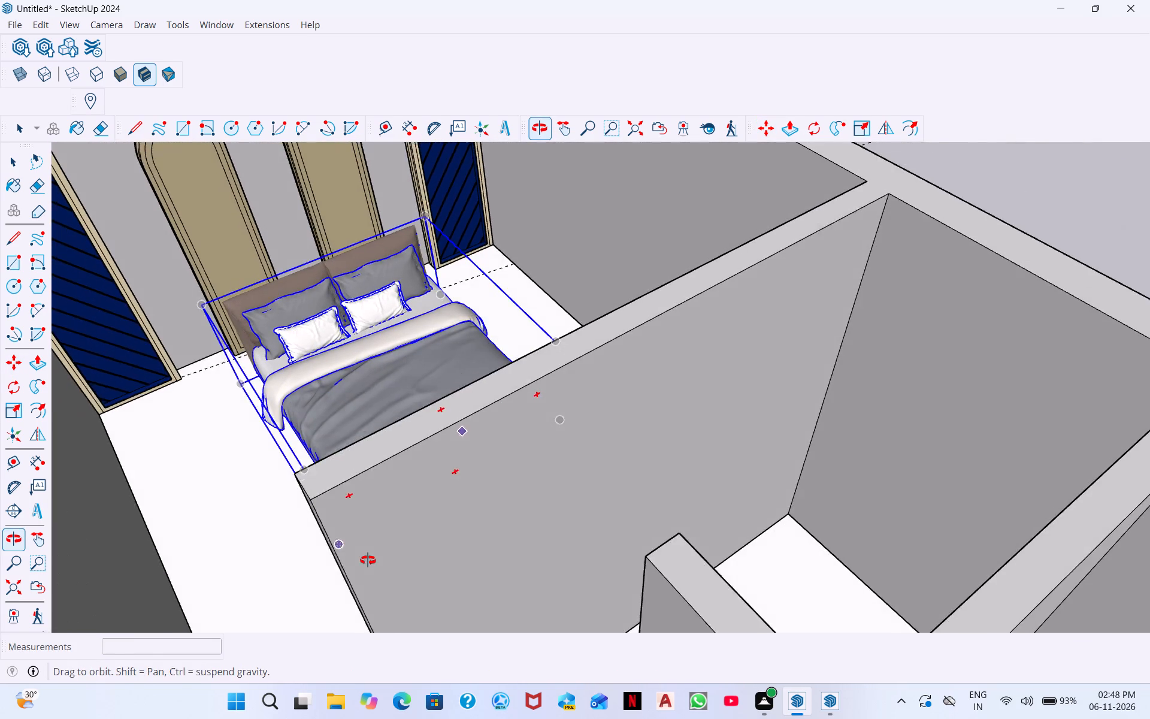
{"action": "middle_click_drag", "start_coordinate": [368, 560], "coordinate": [367, 560]}
{"action": "middle_click_drag", "start_coordinate": [455, 394], "coordinate": [392, 402]}
{"action": "scroll", "coordinate": [485, 243], "scroll_direction": "up", "scroll_amount": 3}
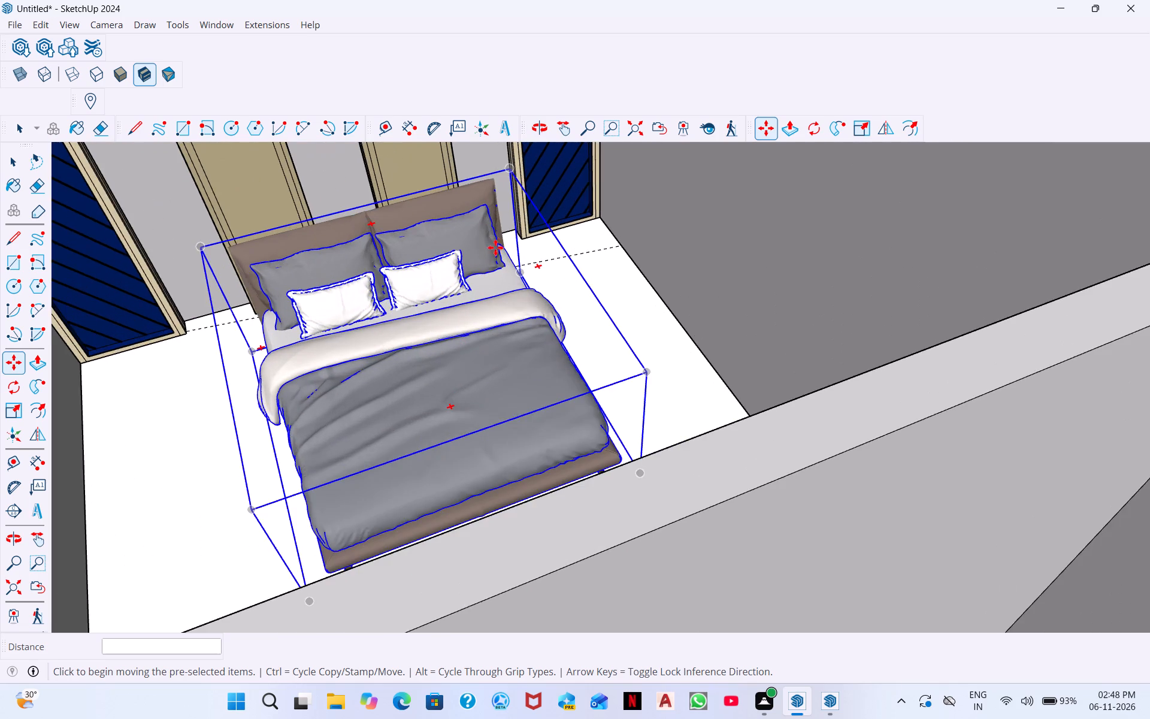
{"action": "scroll", "coordinate": [504, 240], "scroll_direction": "up", "scroll_amount": 4}
{"action": "scroll", "coordinate": [544, 267], "scroll_direction": "down", "scroll_amount": 7}
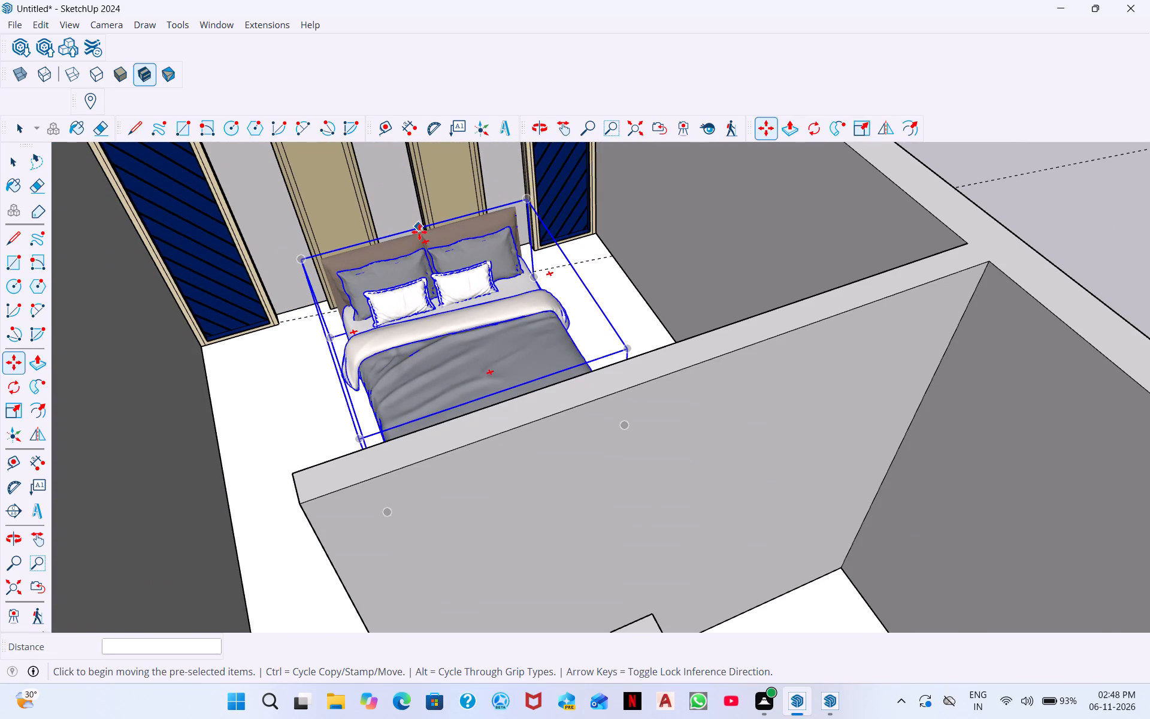
{"action": "left_click", "coordinate": [416, 226]}
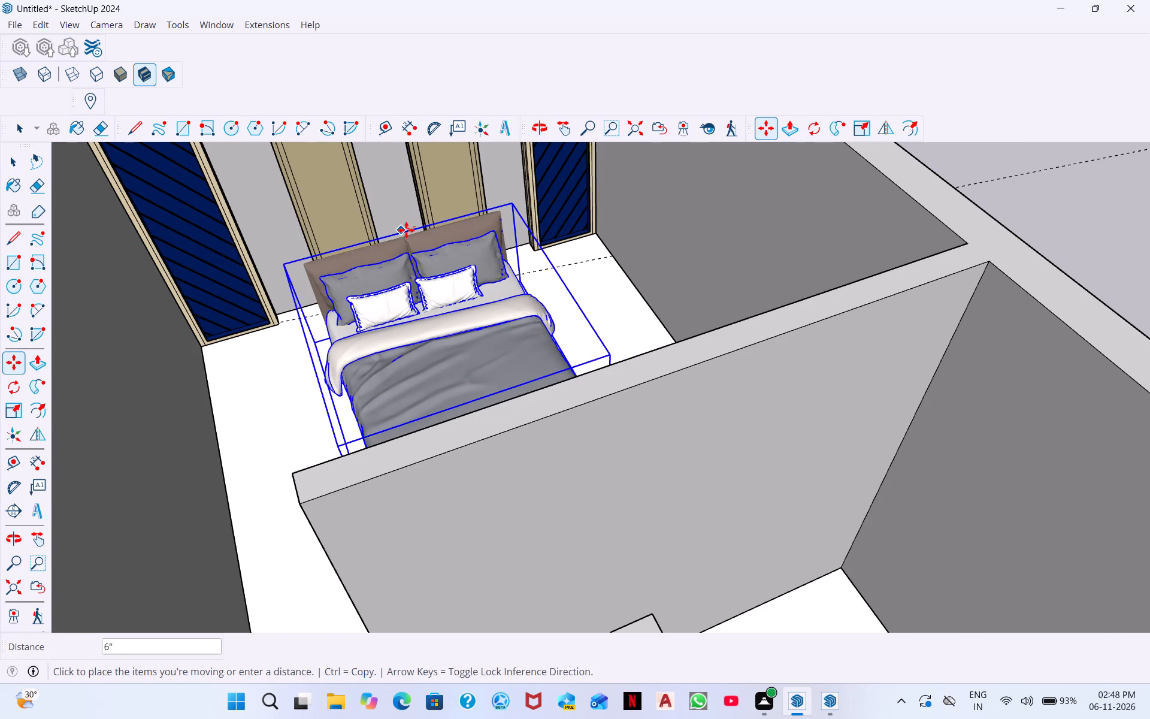
{"action": "left_click", "coordinate": [406, 230]}
Delete the spare bed component standing outside the building, beyond the end with the black panels.
{"action": "scroll", "coordinate": [404, 233], "scroll_direction": "down", "scroll_amount": 7}
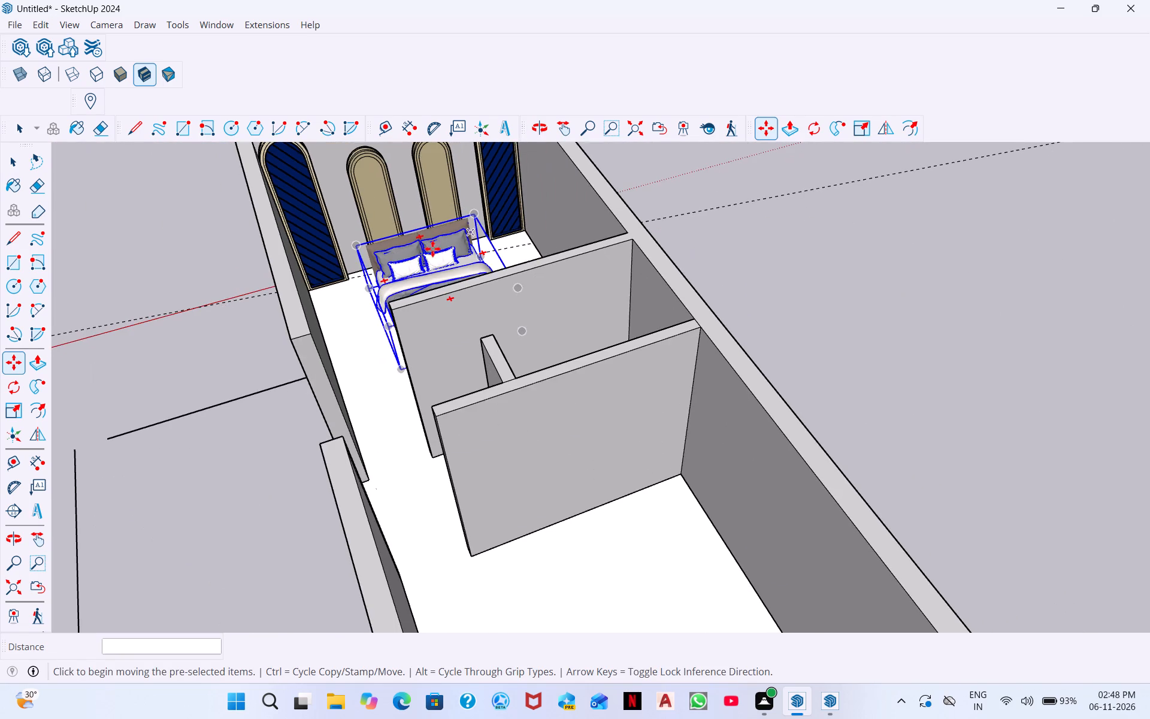
{"action": "middle_click_drag", "start_coordinate": [439, 274], "coordinate": [623, 428]}
{"action": "middle_click_drag", "start_coordinate": [493, 396], "coordinate": [559, 380]}
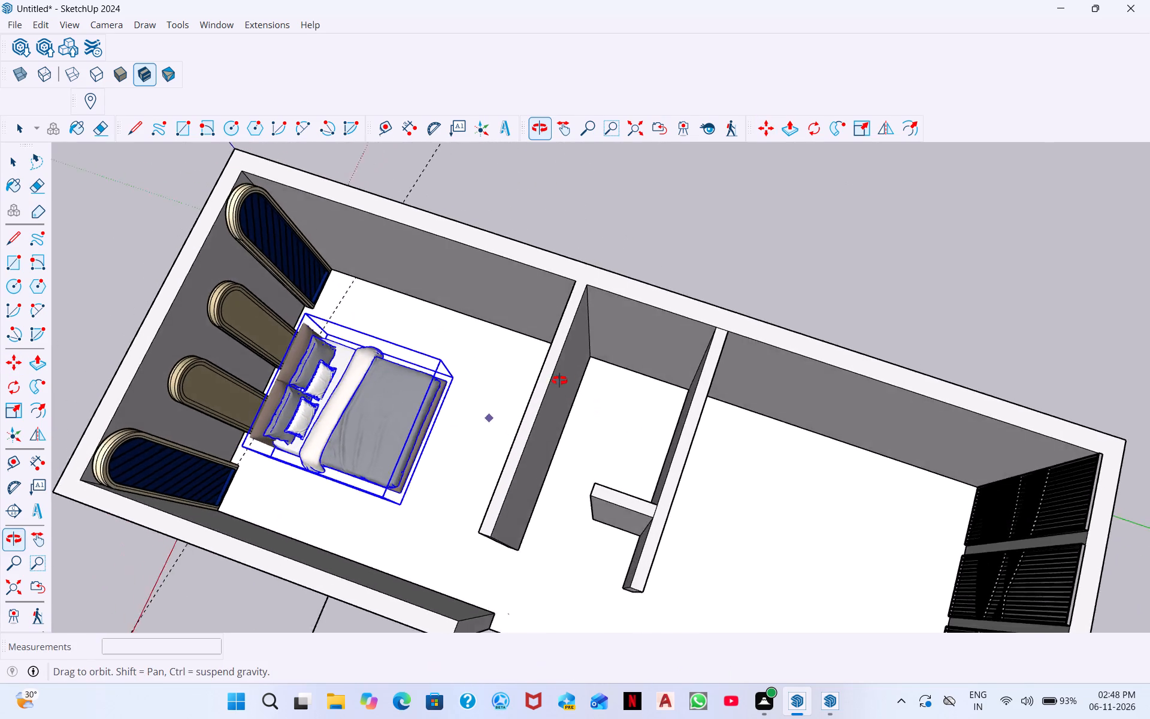
{"action": "middle_click_drag", "start_coordinate": [559, 380], "coordinate": [573, 375]}
{"action": "middle_click_drag", "start_coordinate": [426, 421], "coordinate": [667, 421]}
{"action": "middle_click_drag", "start_coordinate": [472, 512], "coordinate": [627, 460]}
{"action": "middle_click_drag", "start_coordinate": [582, 490], "coordinate": [653, 426]}
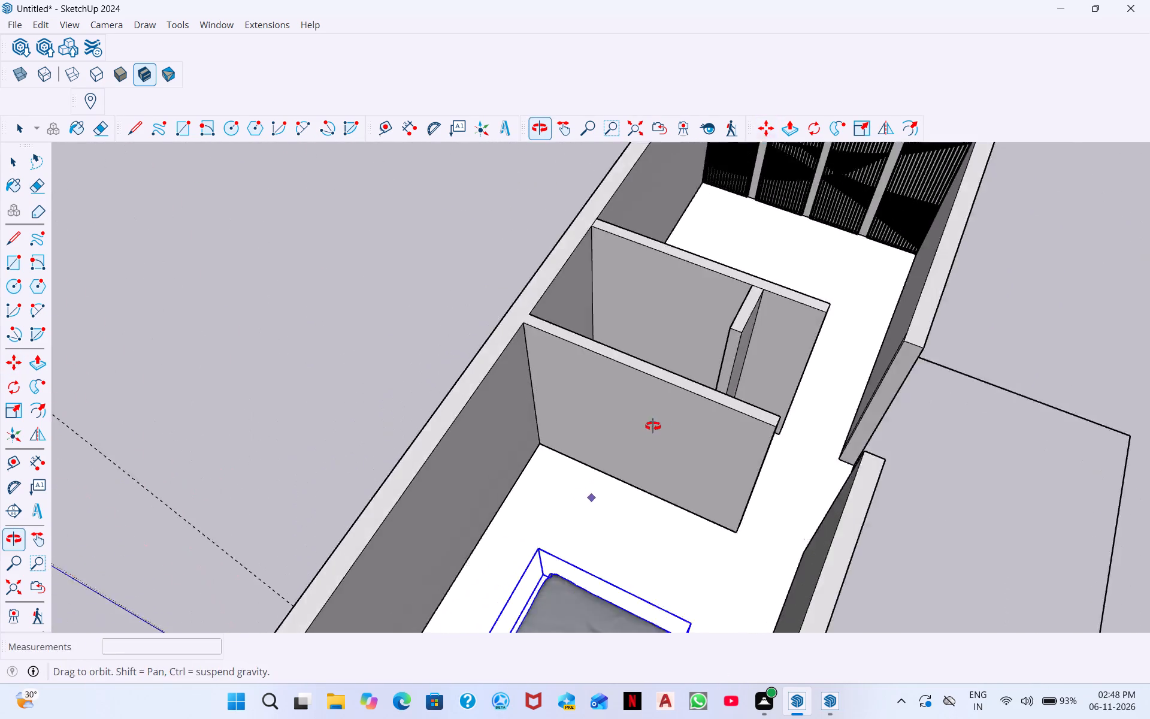
{"action": "middle_click_drag", "start_coordinate": [653, 426], "coordinate": [694, 377]}
{"action": "middle_click_drag", "start_coordinate": [632, 453], "coordinate": [683, 386]}
{"action": "scroll", "coordinate": [713, 430], "scroll_direction": "down", "scroll_amount": 6}
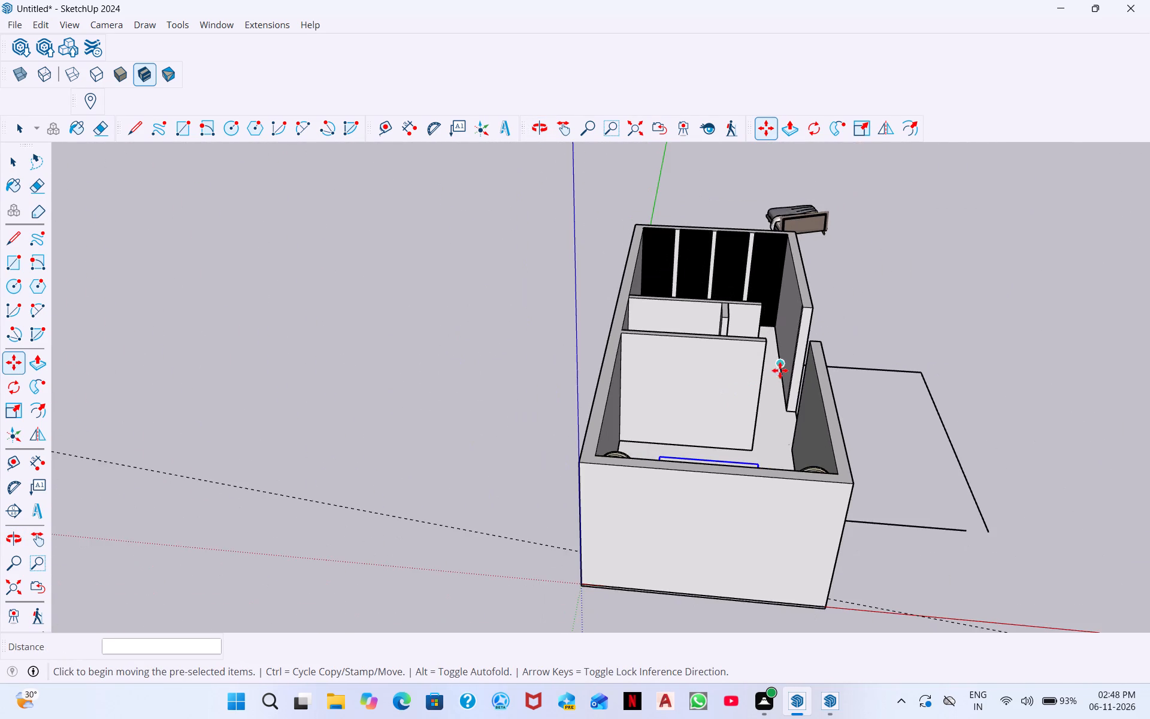
{"action": "scroll", "coordinate": [779, 372], "scroll_direction": "down", "scroll_amount": 1}
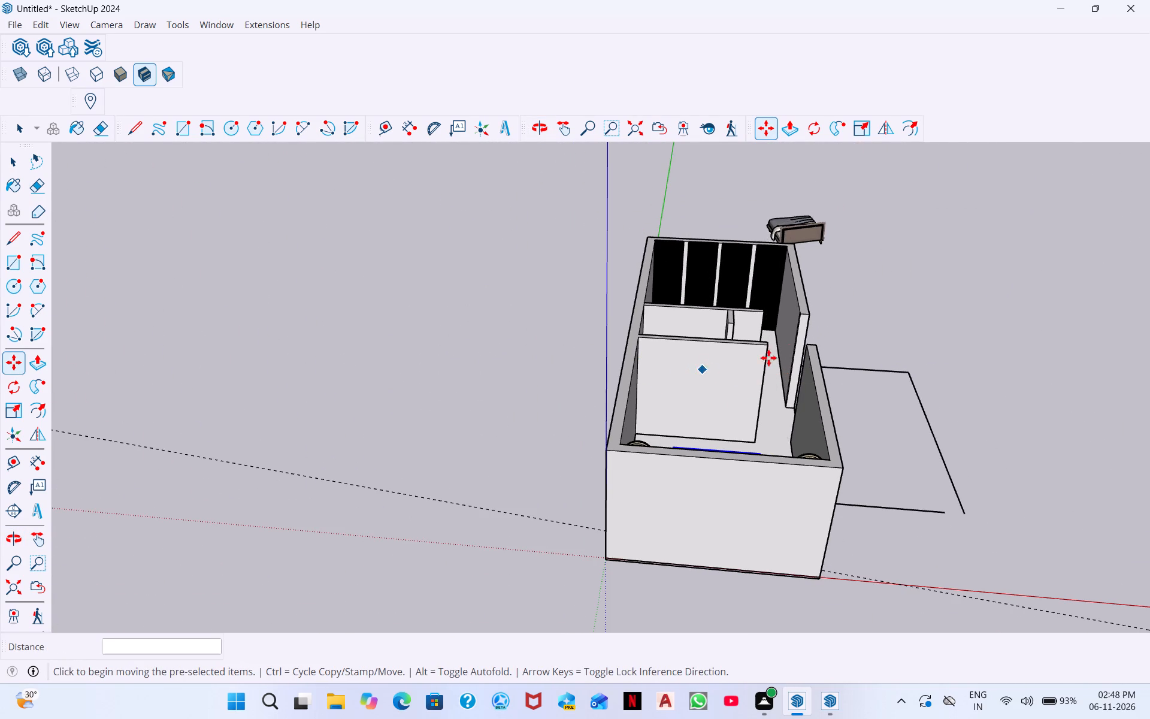
{"action": "key", "text": "space"}
{"action": "left_click", "coordinate": [806, 237]}
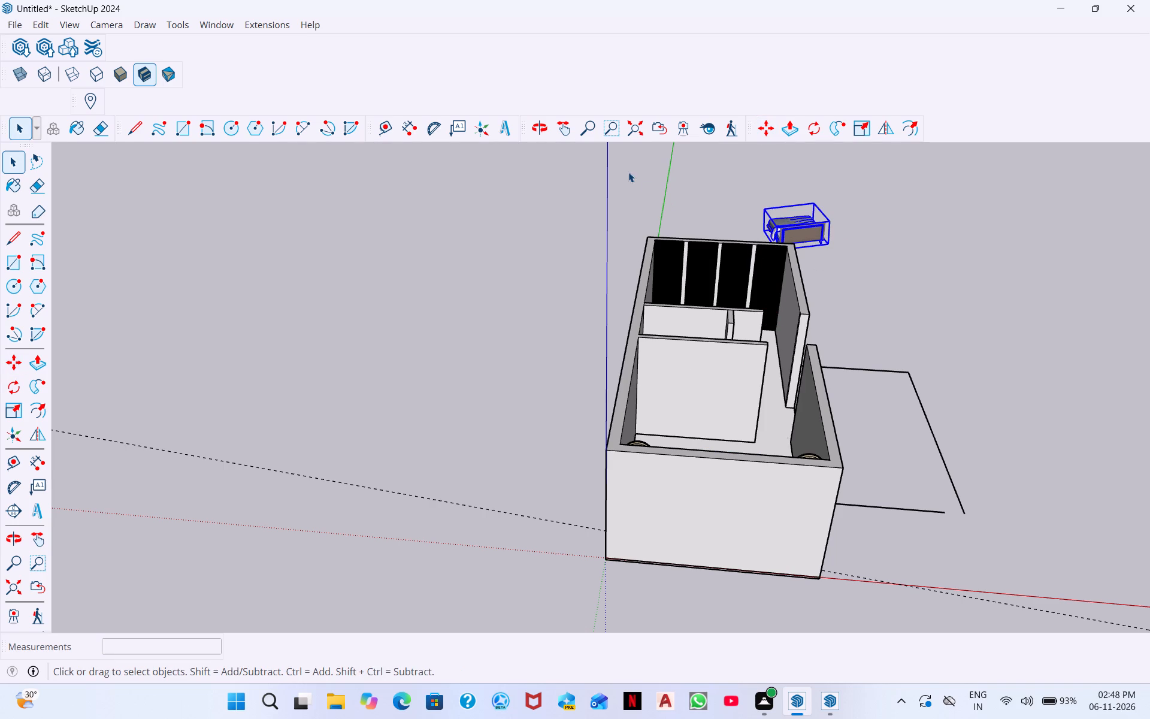
{"action": "right_click", "coordinate": [634, 168]}
{"action": "left_click", "coordinate": [816, 229]}
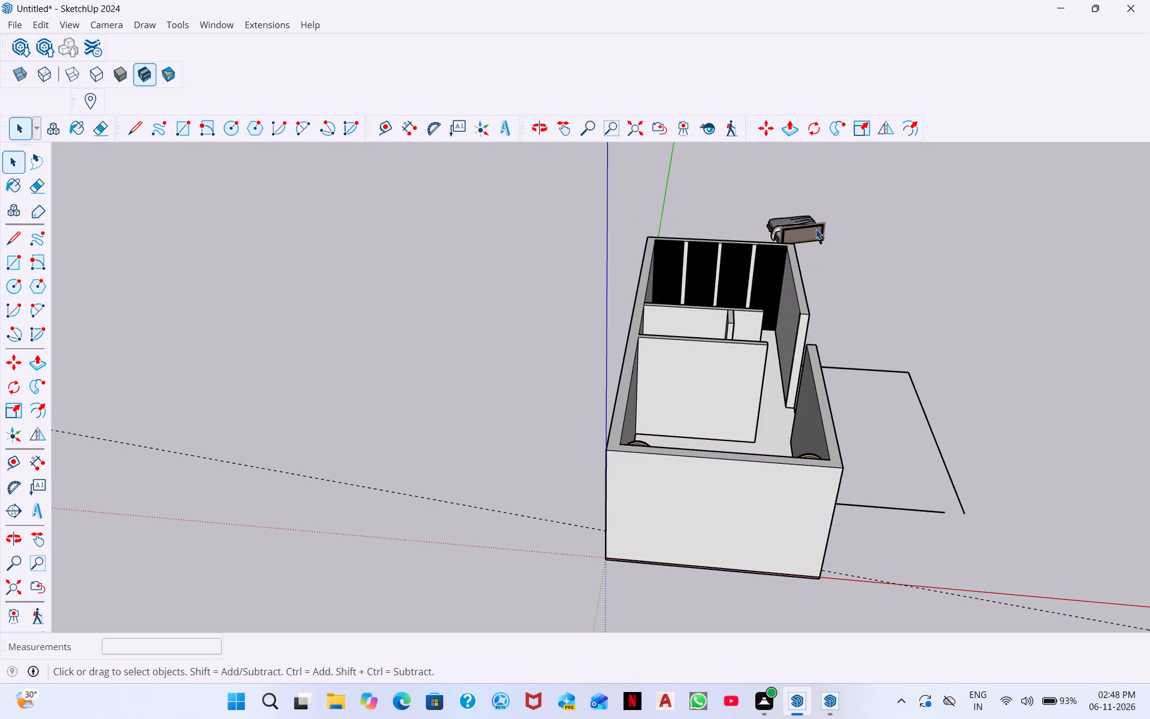
{"action": "left_click", "coordinate": [38, 24]}
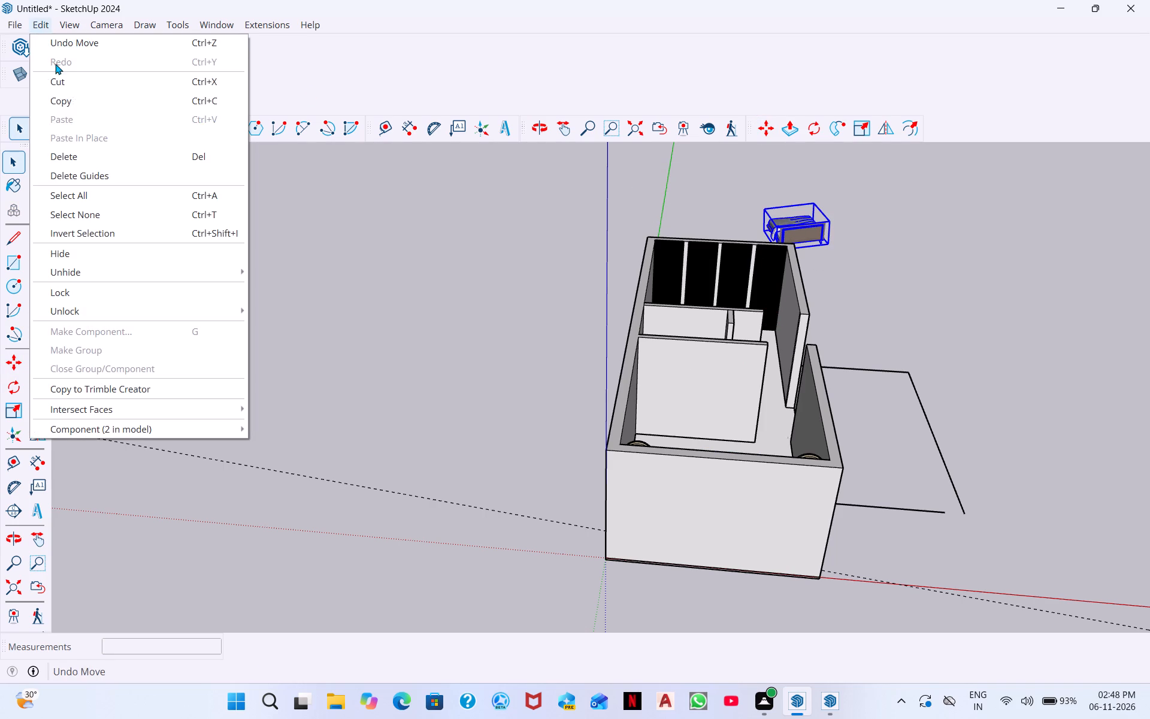
{"action": "left_click", "coordinate": [74, 159]}
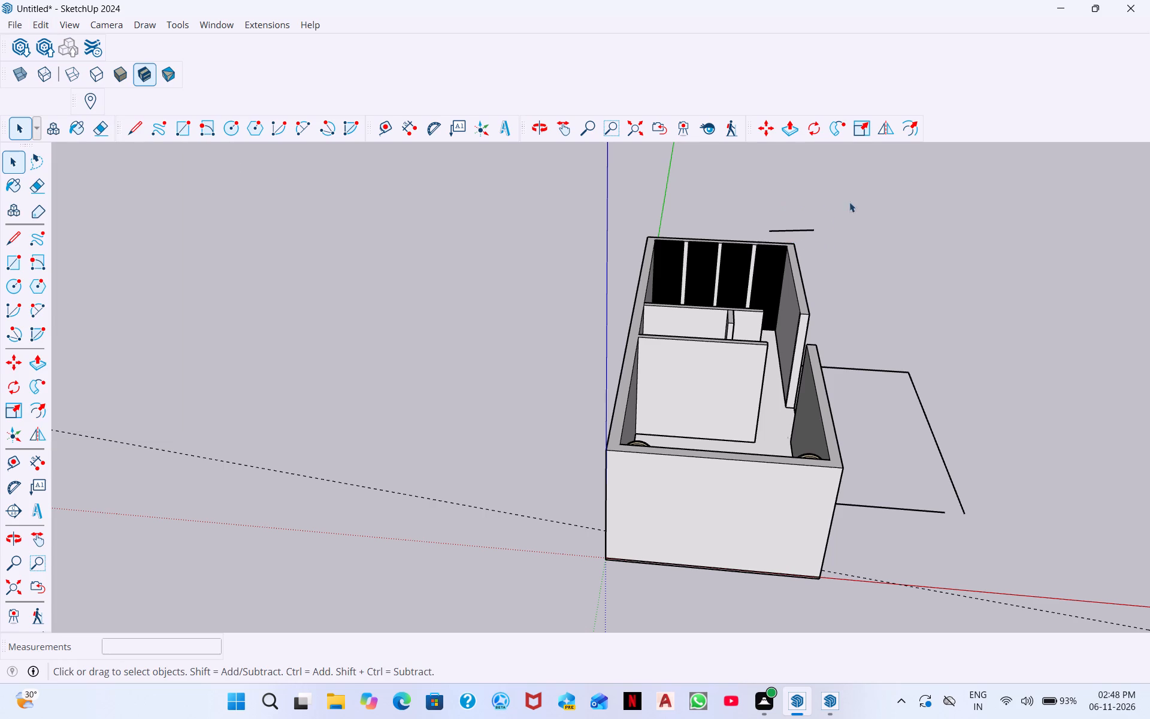
Erase the stray line left outside the building where the spare bed stood.
{"action": "scroll", "coordinate": [829, 224], "scroll_direction": "up", "scroll_amount": 2}
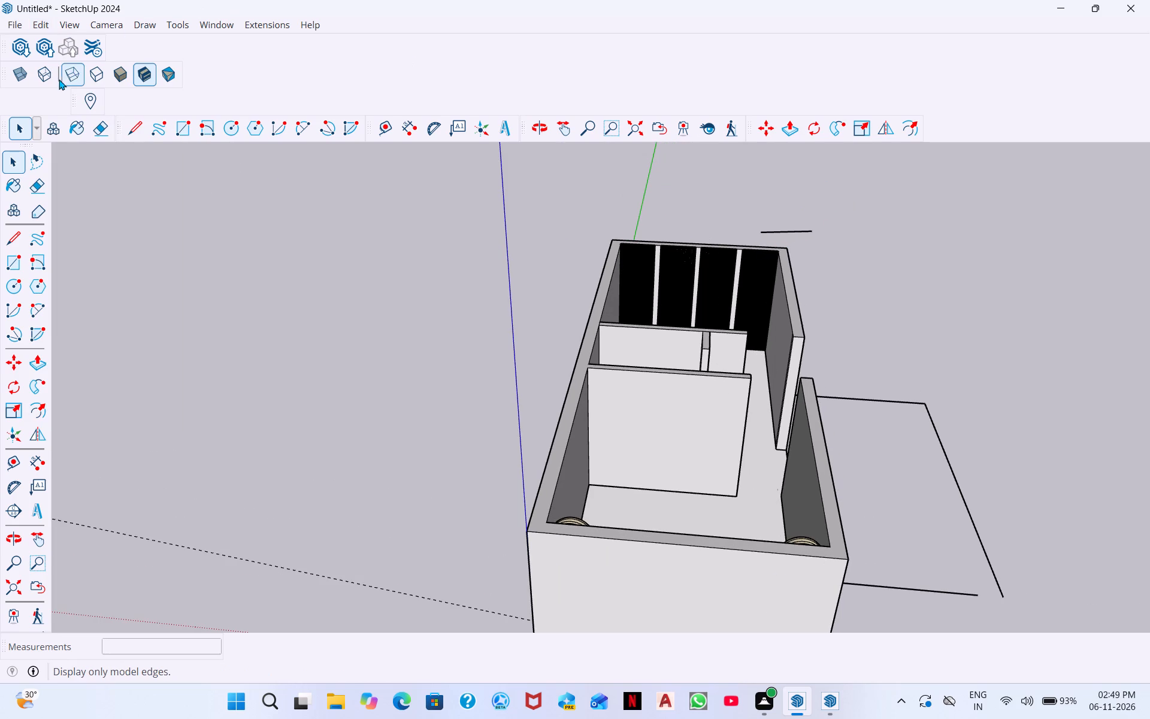
{"action": "left_click", "coordinate": [100, 127]}
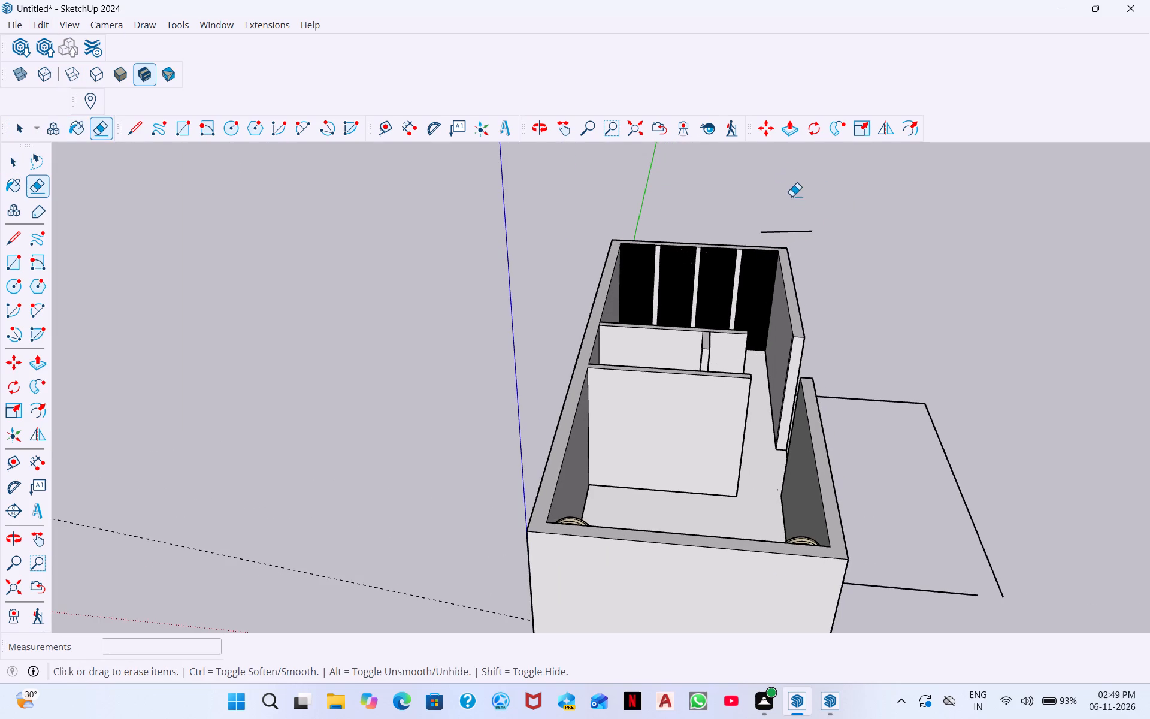
{"action": "middle_click_drag", "start_coordinate": [818, 289], "coordinate": [709, 416]}
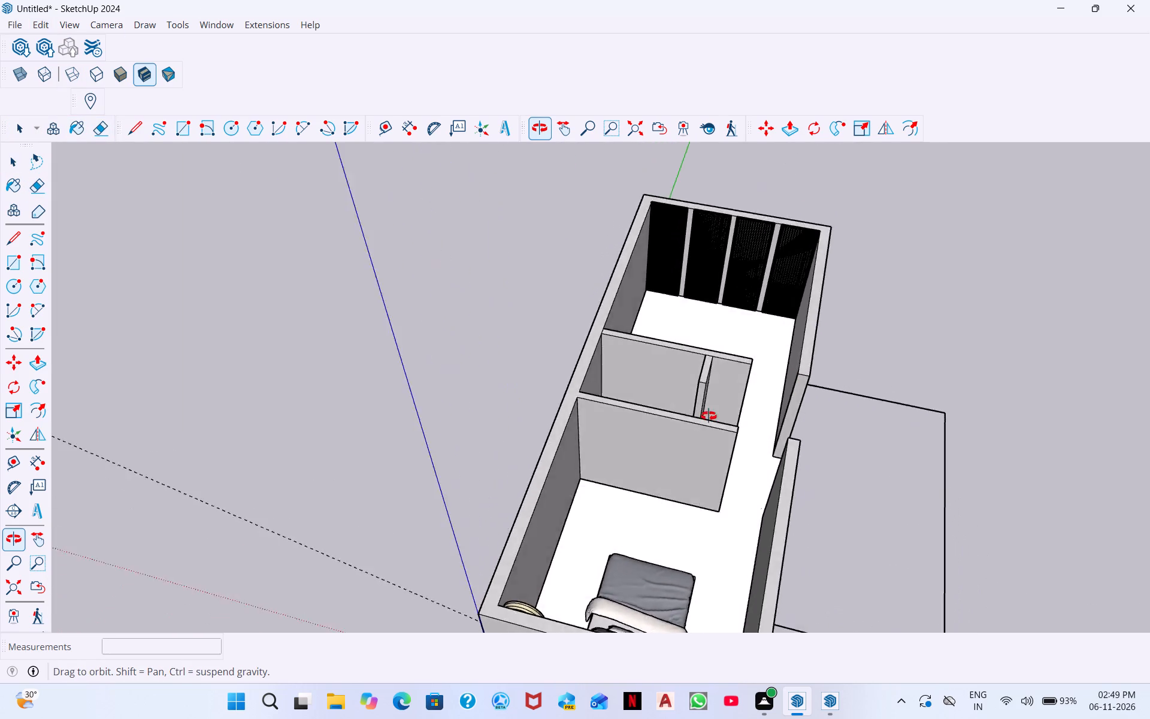
{"action": "middle_click_drag", "start_coordinate": [709, 416], "coordinate": [707, 394]}
{"action": "left_click_drag", "start_coordinate": [972, 180], "coordinate": [963, 207]}
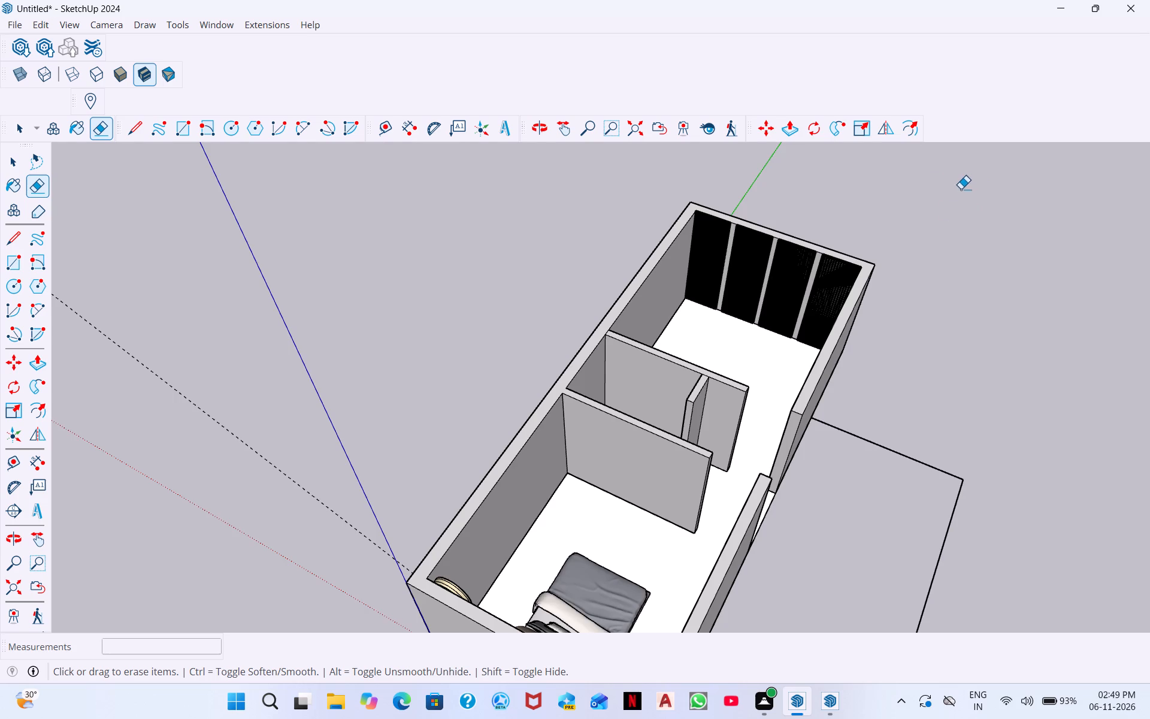
Examine the building's surroundings and the bed's placement in front of the arch panels from several angles.
{"action": "scroll", "coordinate": [951, 206], "scroll_direction": "down", "scroll_amount": 3}
{"action": "scroll", "coordinate": [922, 310], "scroll_direction": "down", "scroll_amount": 1}
{"action": "middle_click_drag", "start_coordinate": [1013, 249], "coordinate": [1016, 243]}
{"action": "middle_click_drag", "start_coordinate": [1012, 298], "coordinate": [1071, 170]}
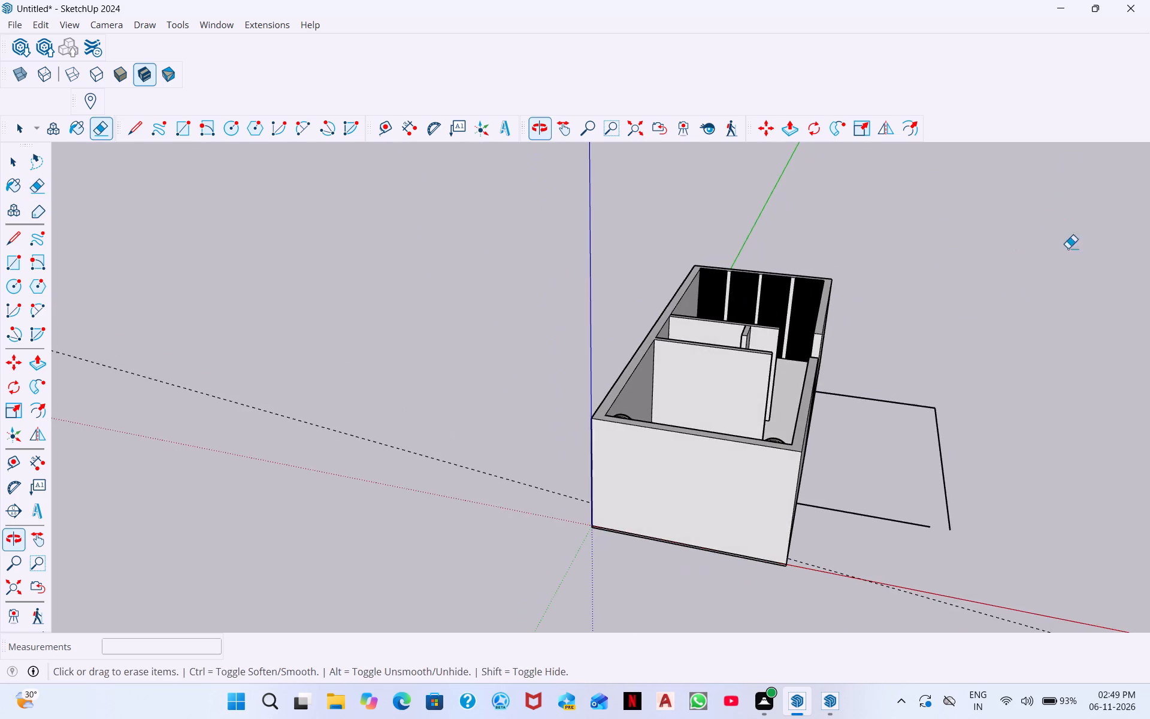
{"action": "middle_click_drag", "start_coordinate": [1036, 271], "coordinate": [1149, 225]}
{"action": "middle_click_drag", "start_coordinate": [987, 334], "coordinate": [799, 359]}
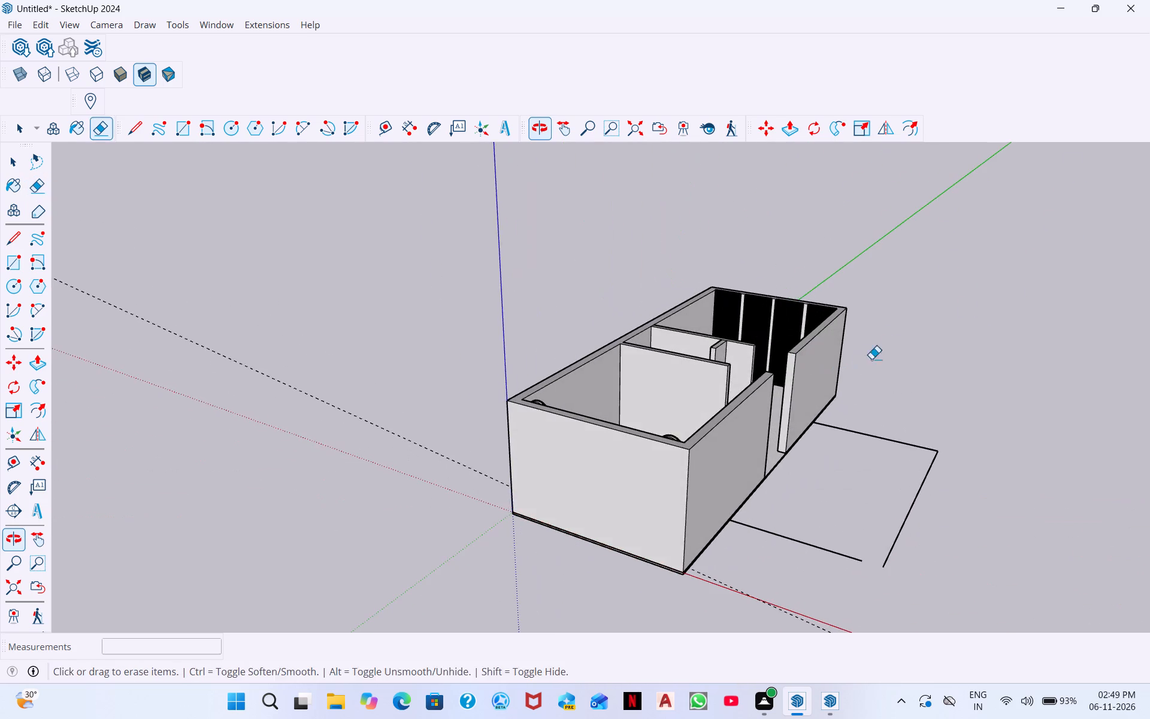
{"action": "middle_click_drag", "start_coordinate": [989, 312], "coordinate": [489, 362]}
{"action": "scroll", "coordinate": [805, 316], "scroll_direction": "down", "scroll_amount": 1}
{"action": "middle_click_drag", "start_coordinate": [807, 319], "coordinate": [510, 278]}
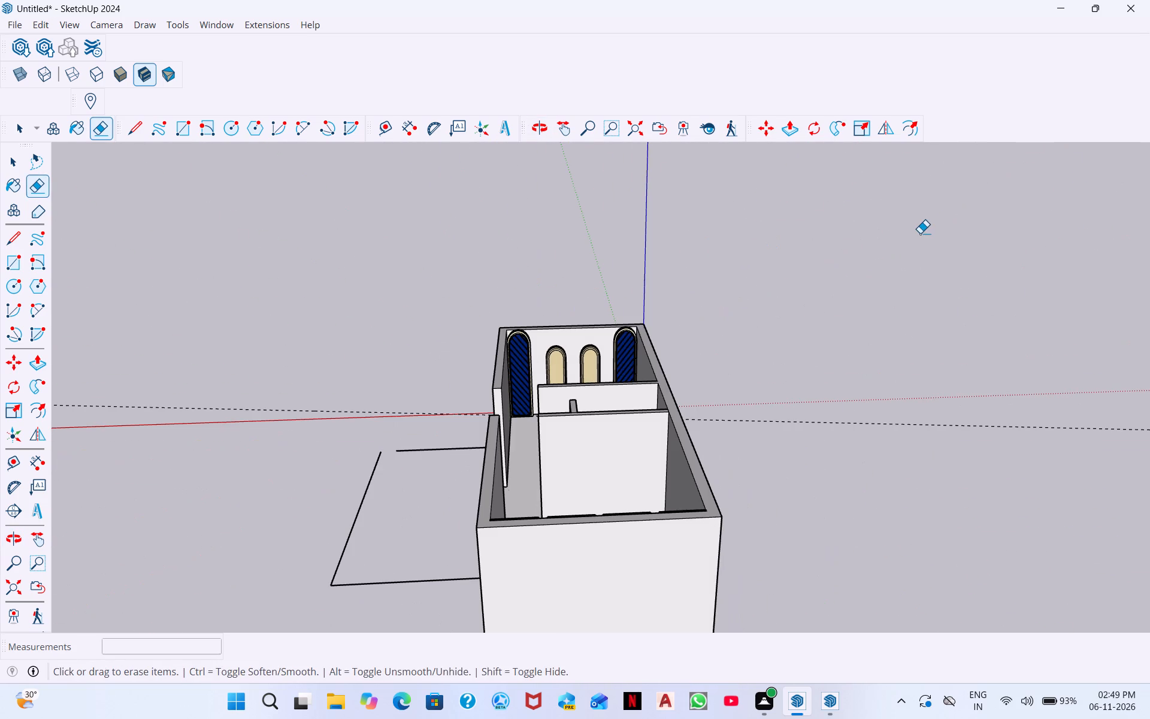
{"action": "key", "text": "space"}
{"action": "middle_click_drag", "start_coordinate": [727, 303], "coordinate": [764, 334]}
{"action": "scroll", "coordinate": [764, 334], "scroll_direction": "down", "scroll_amount": 3}
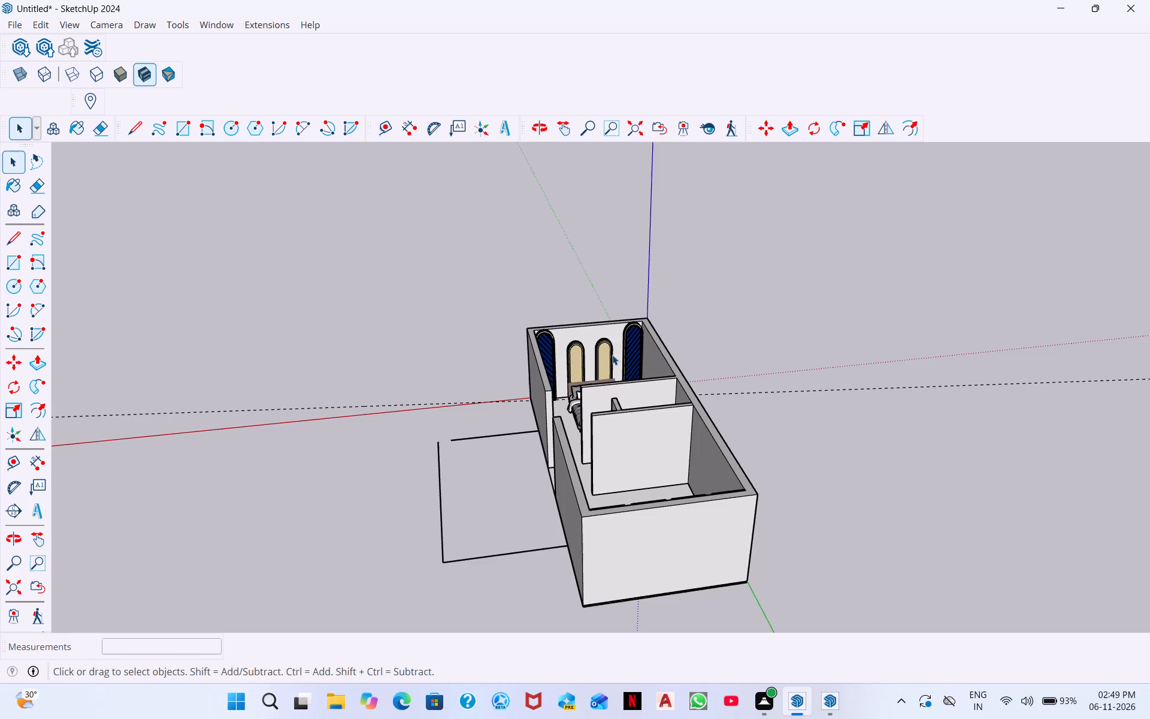
{"action": "middle_click_drag", "start_coordinate": [612, 355], "coordinate": [754, 502]}
{"action": "scroll", "coordinate": [566, 368], "scroll_direction": "up", "scroll_amount": 19}
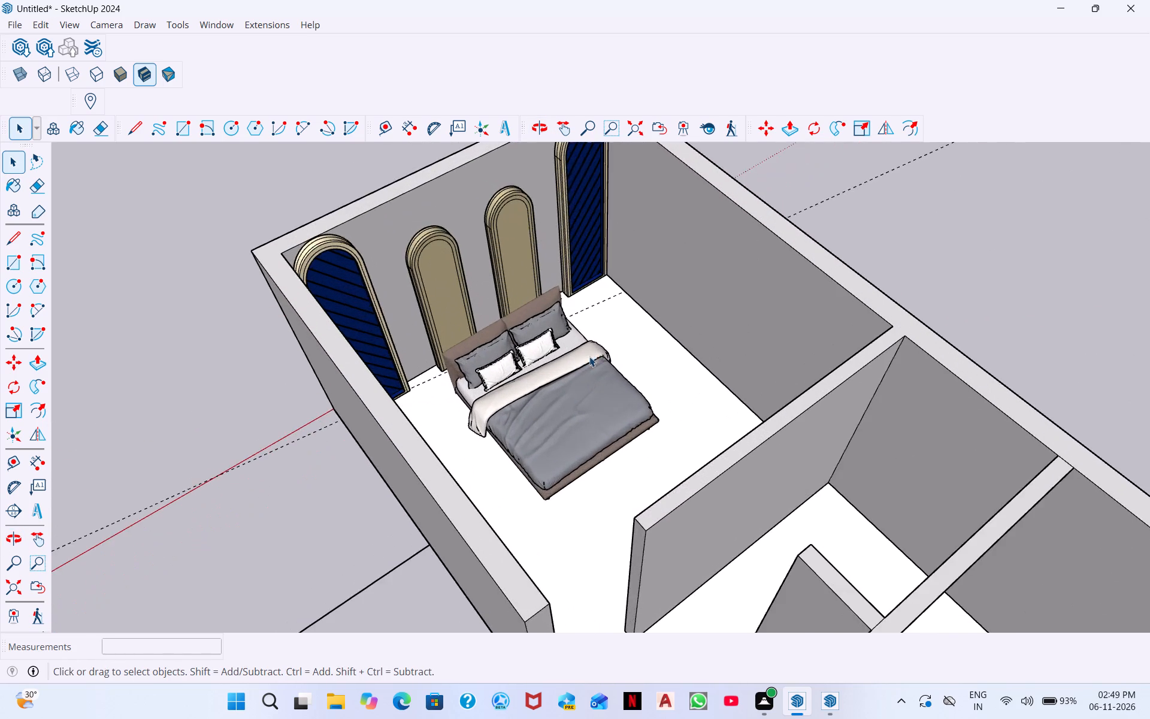
{"action": "scroll", "coordinate": [589, 357], "scroll_direction": "up", "scroll_amount": 2}
{"action": "middle_click_drag", "start_coordinate": [562, 408], "coordinate": [514, 333]}
{"action": "middle_click_drag", "start_coordinate": [568, 390], "coordinate": [588, 308]}
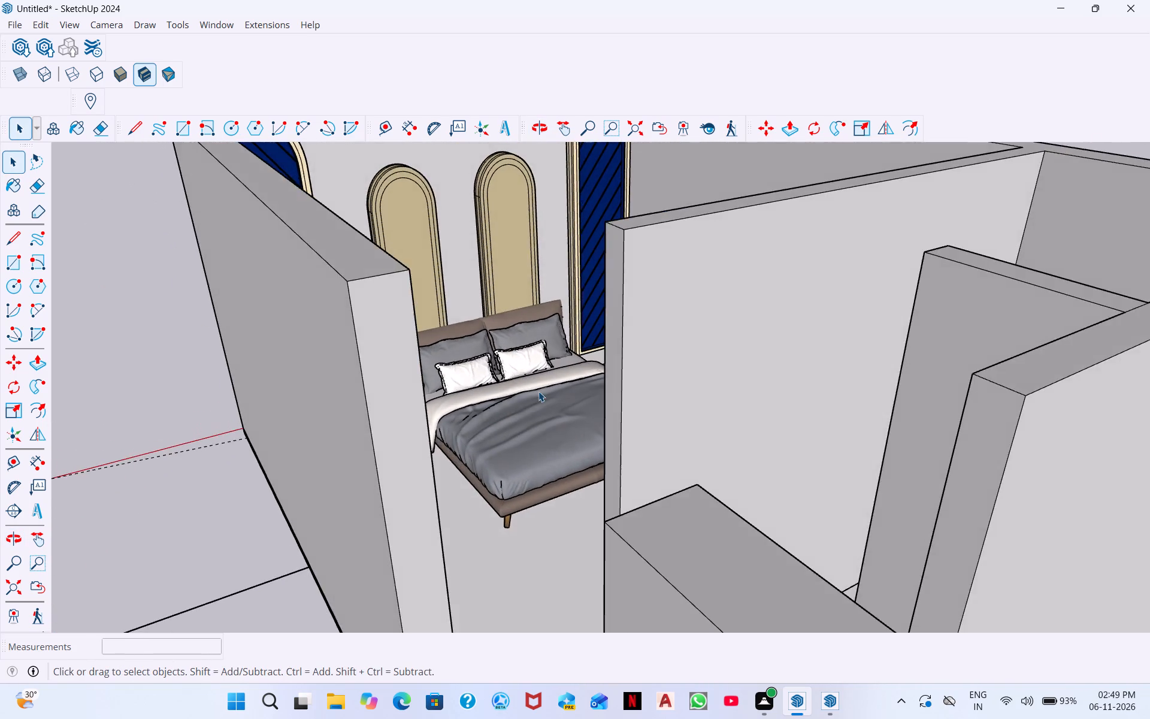
{"action": "scroll", "coordinate": [538, 391], "scroll_direction": "up", "scroll_amount": 9}
{"action": "middle_click_drag", "start_coordinate": [544, 394], "coordinate": [547, 354]}
{"action": "scroll", "coordinate": [549, 353], "scroll_direction": "down", "scroll_amount": 2}
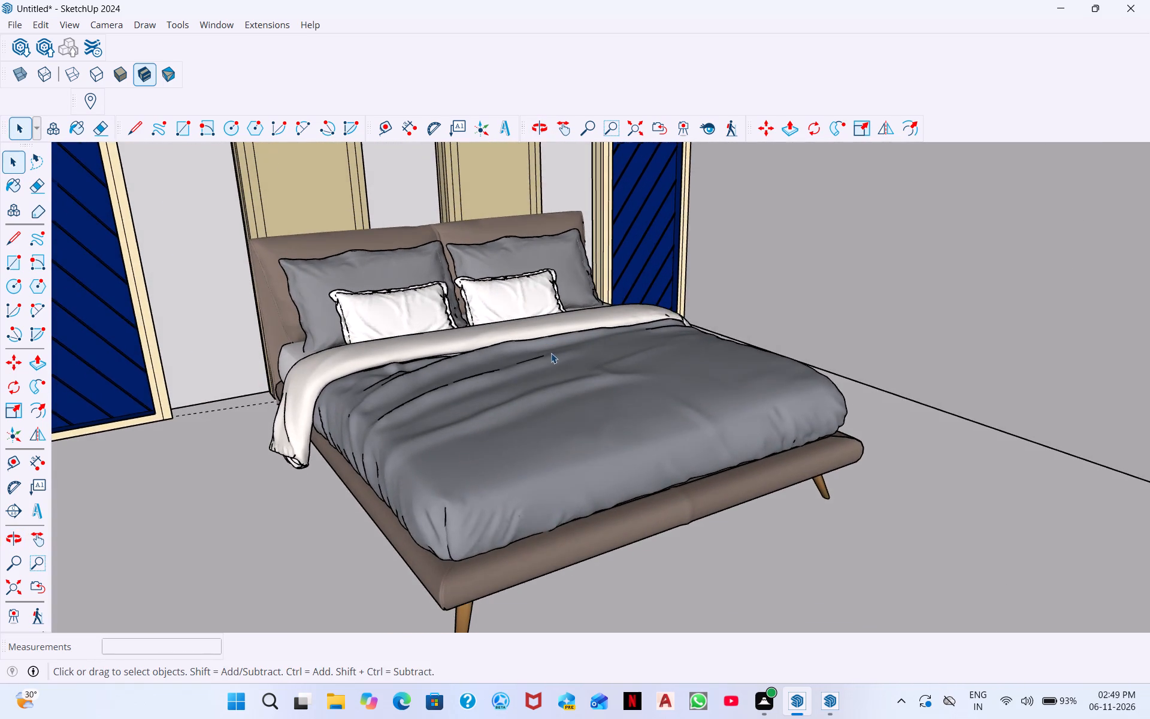
{"action": "scroll", "coordinate": [551, 353], "scroll_direction": "down", "scroll_amount": 1}
{"action": "scroll", "coordinate": [615, 391], "scroll_direction": "down", "scroll_amount": 4}
{"action": "middle_click_drag", "start_coordinate": [601, 338], "coordinate": [576, 379]}
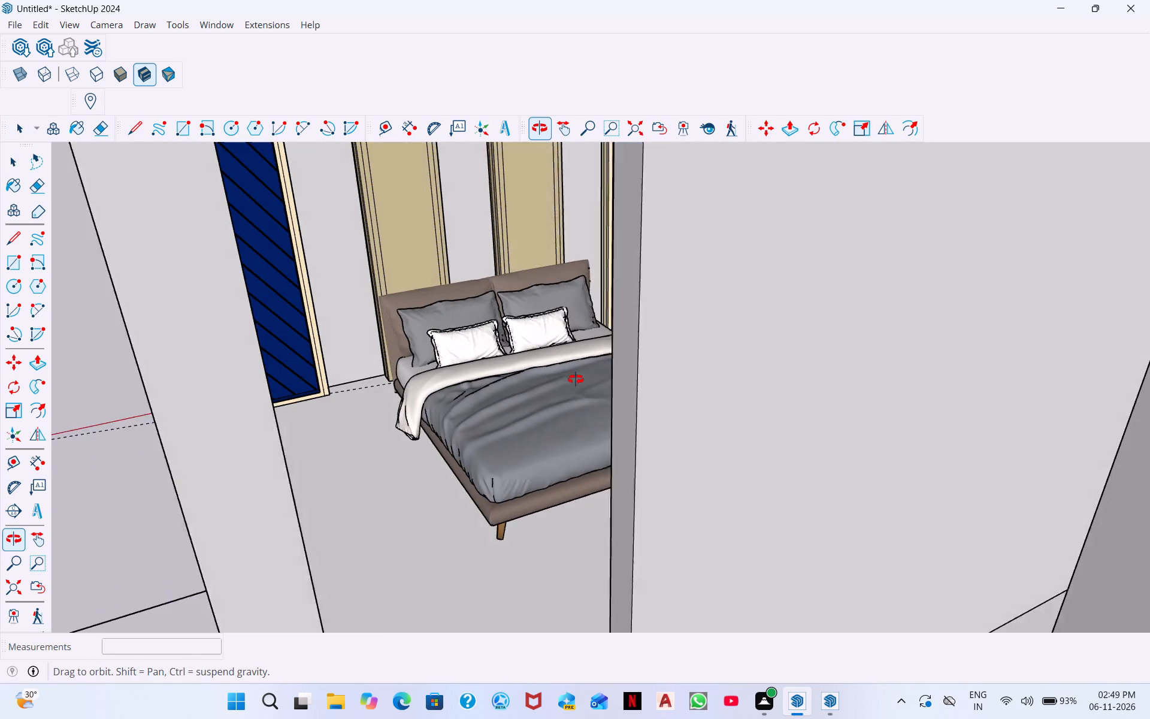
{"action": "middle_click_drag", "start_coordinate": [576, 379], "coordinate": [564, 376]}
{"action": "scroll", "coordinate": [555, 354], "scroll_direction": "up", "scroll_amount": 1}
{"action": "scroll", "coordinate": [464, 328], "scroll_direction": "up", "scroll_amount": 2}
{"action": "scroll", "coordinate": [498, 317], "scroll_direction": "down", "scroll_amount": 2}
{"action": "middle_click_drag", "start_coordinate": [628, 333], "coordinate": [711, 363]}
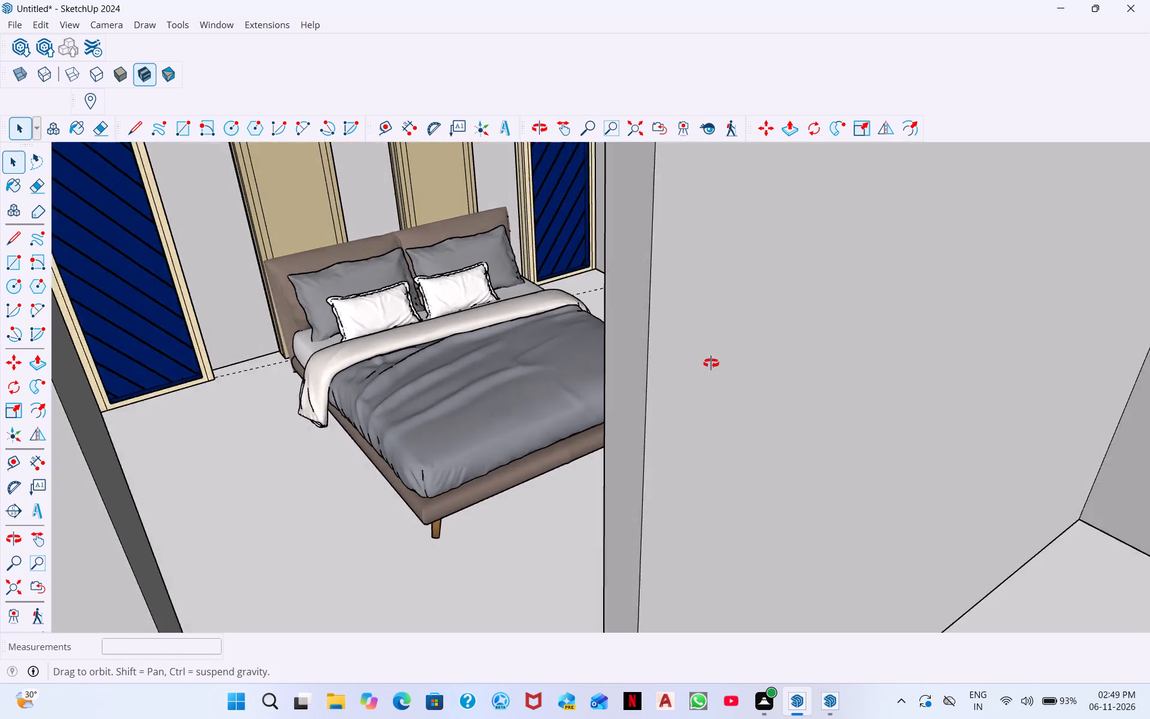
{"action": "middle_click_drag", "start_coordinate": [711, 363], "coordinate": [838, 377]}
{"action": "middle_click_drag", "start_coordinate": [496, 371], "coordinate": [713, 422]}
{"action": "middle_click_drag", "start_coordinate": [848, 380], "coordinate": [982, 316]}
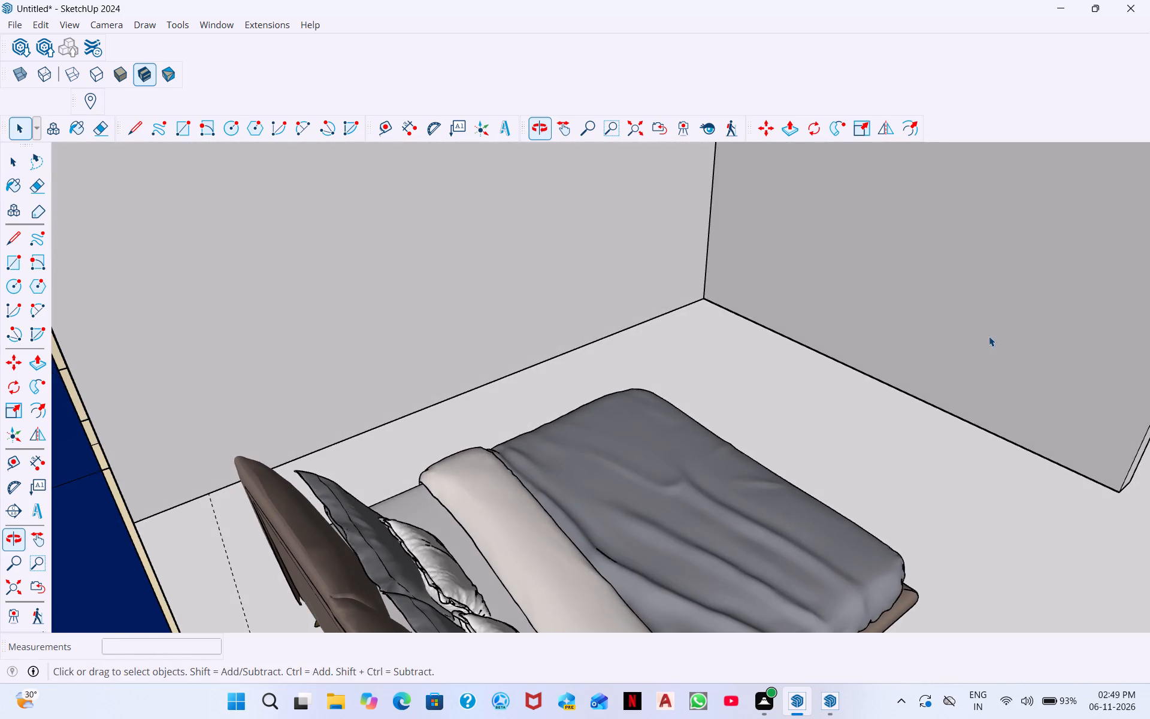
{"action": "middle_click_drag", "start_coordinate": [989, 336], "coordinate": [955, 297]}
{"action": "scroll", "coordinate": [937, 316], "scroll_direction": "down", "scroll_amount": 10}
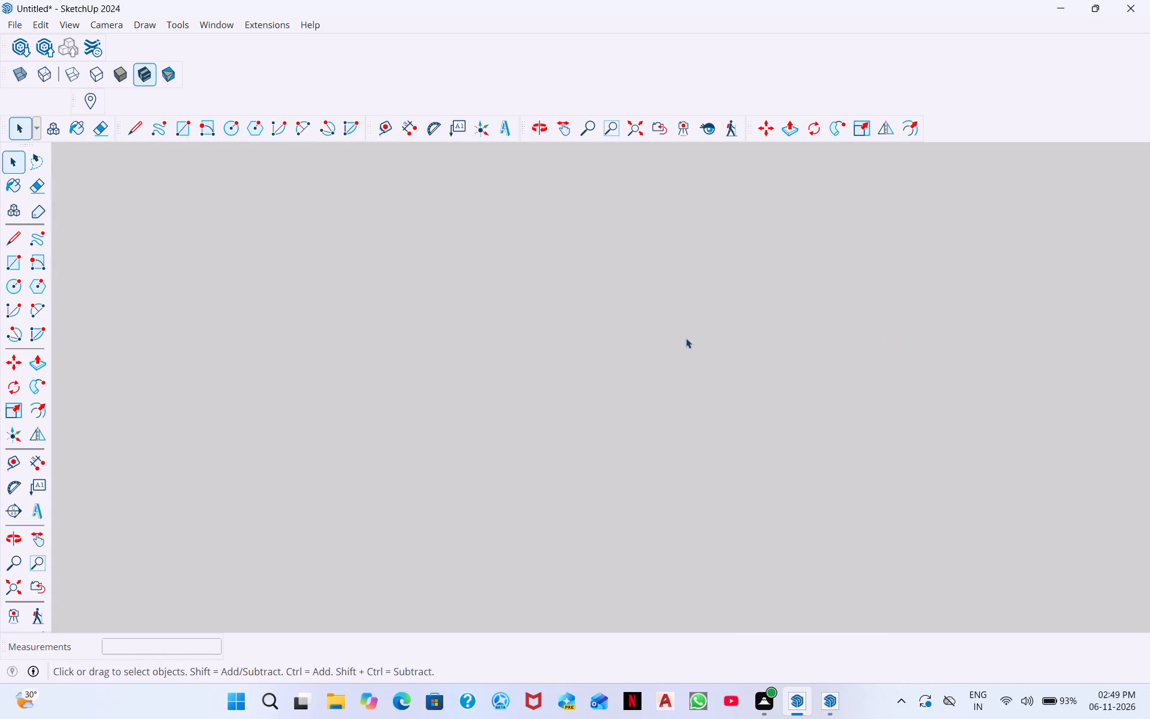
Import the LCD RACK model from the HOME MATERIAL folder and place it outside the building, beyond the rectangular ground outline.
{"action": "left_click", "coordinate": [638, 127]}
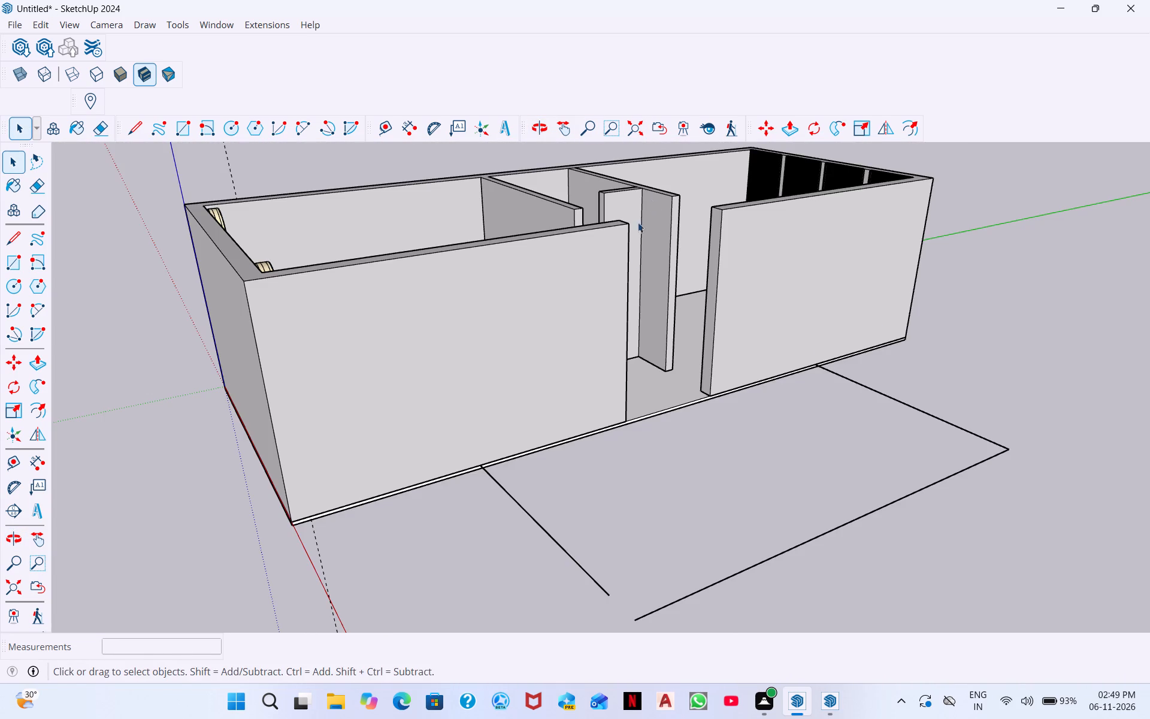
{"action": "middle_click_drag", "start_coordinate": [564, 327], "coordinate": [759, 378]}
{"action": "middle_click_drag", "start_coordinate": [495, 313], "coordinate": [547, 343]}
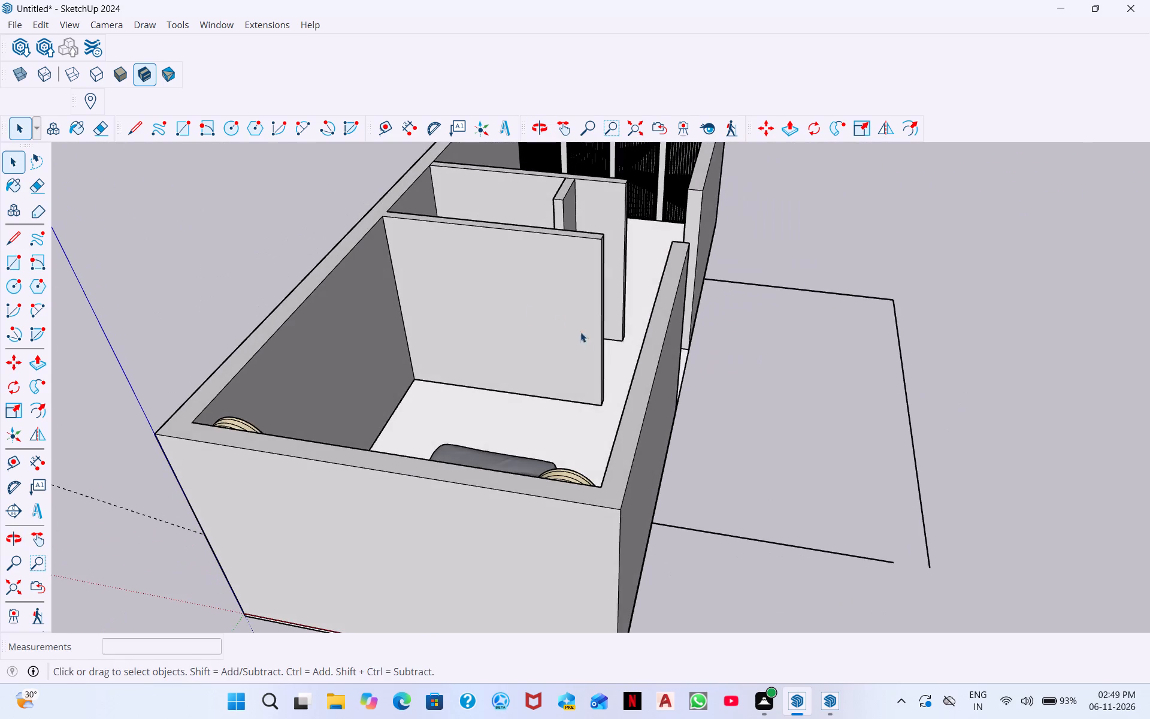
{"action": "scroll", "coordinate": [501, 304], "scroll_direction": "down", "scroll_amount": 2}
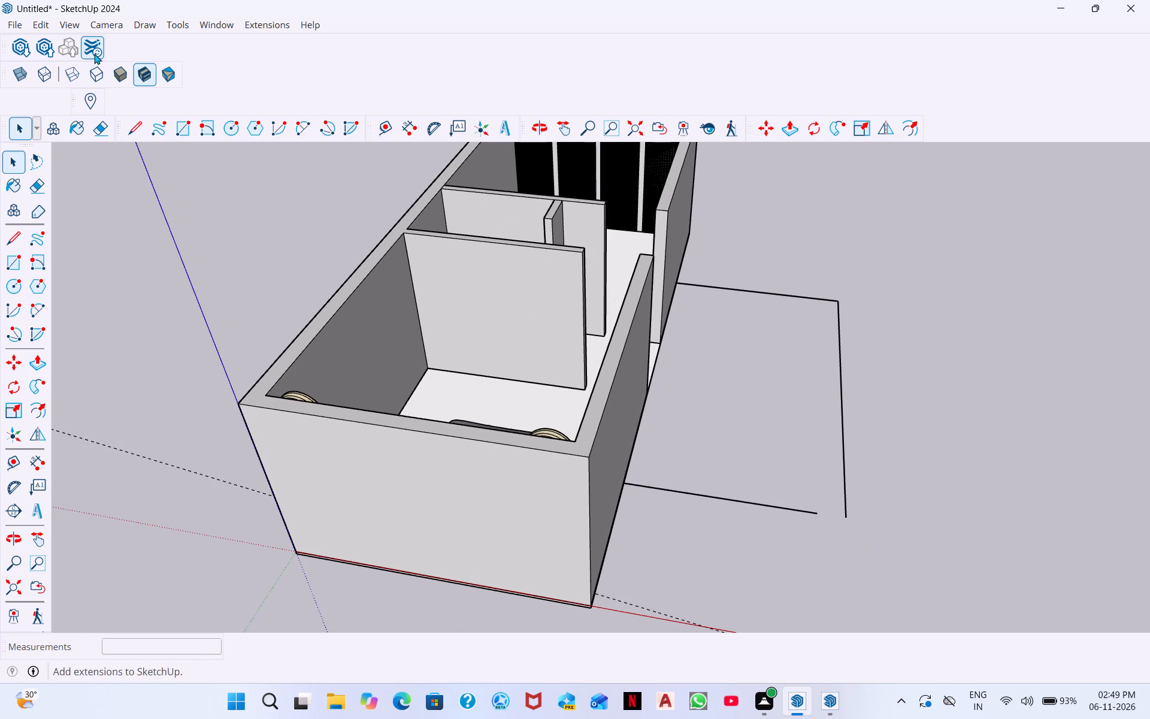
{"action": "left_click", "coordinate": [12, 26]}
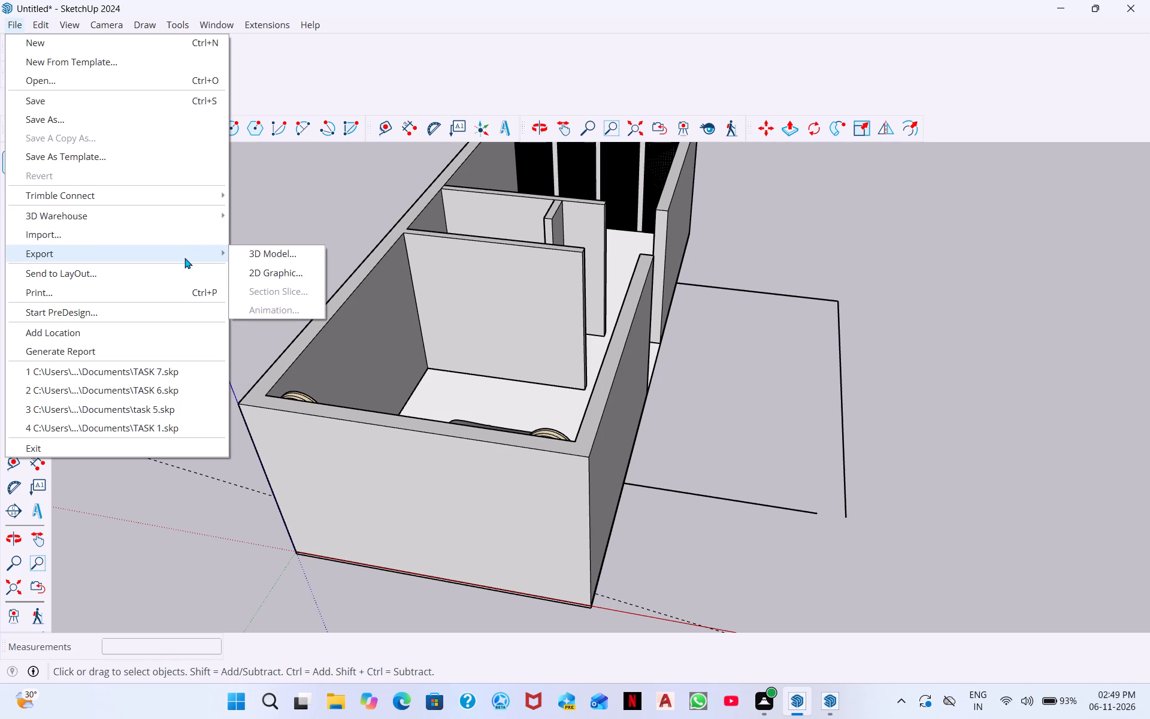
{"action": "left_click", "coordinate": [205, 229]}
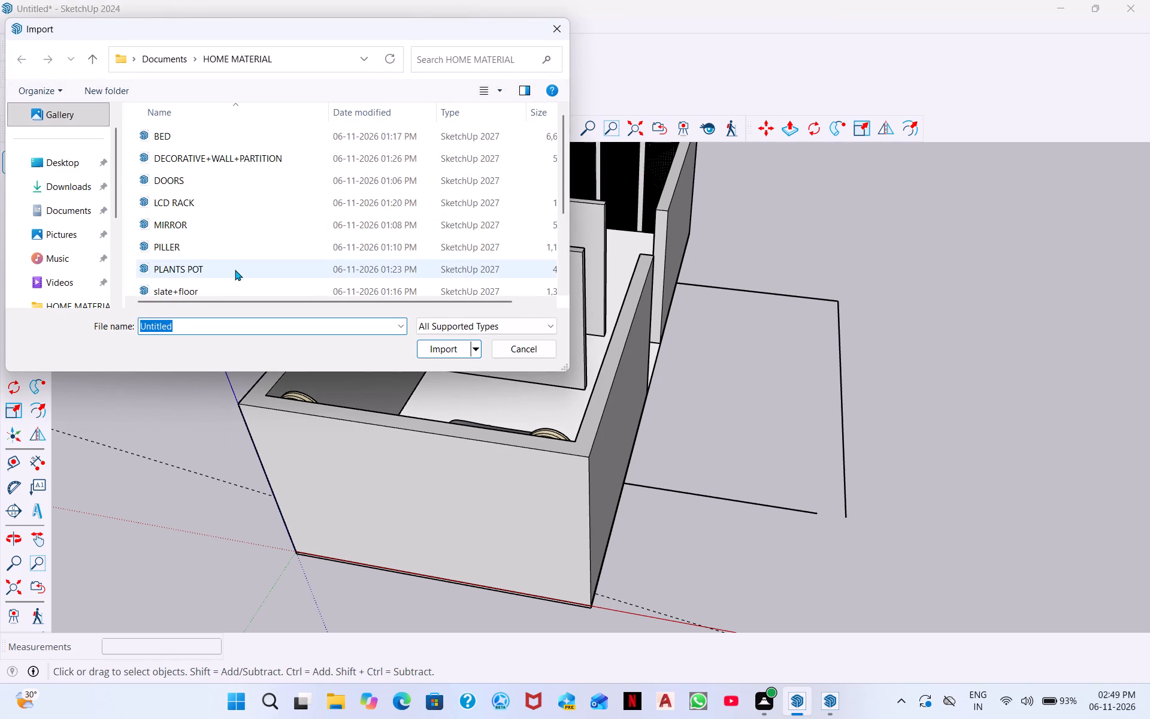
{"action": "left_click", "coordinate": [212, 204]}
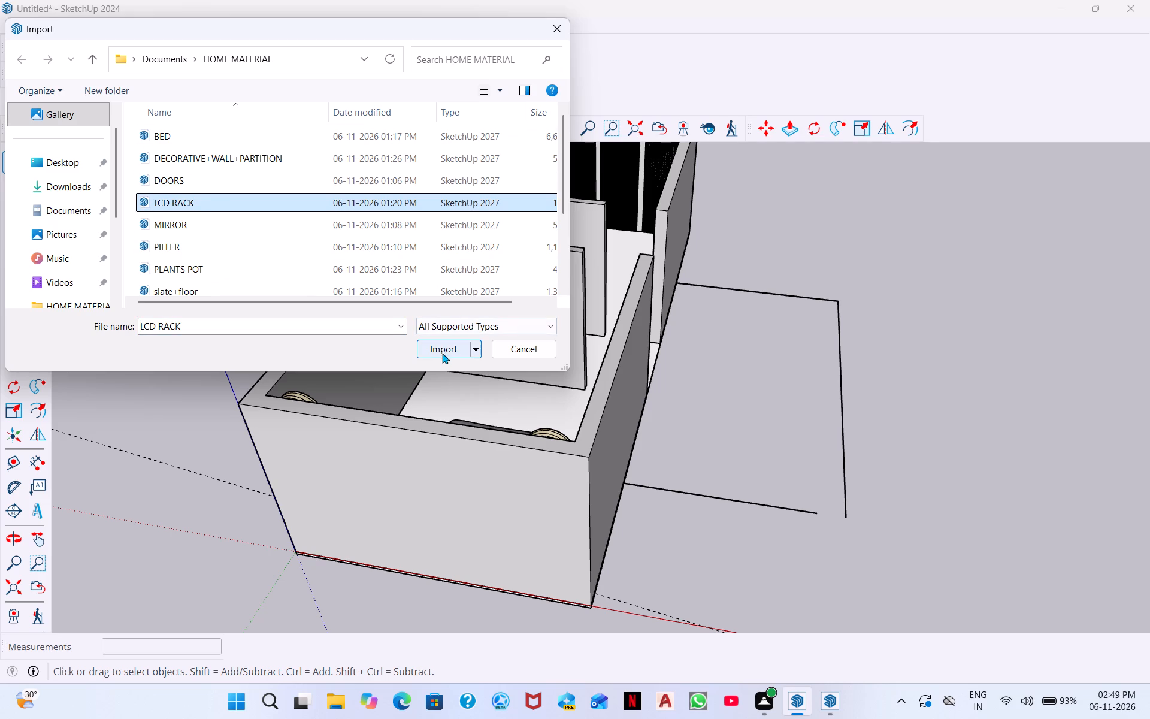
{"action": "left_click", "coordinate": [446, 347]}
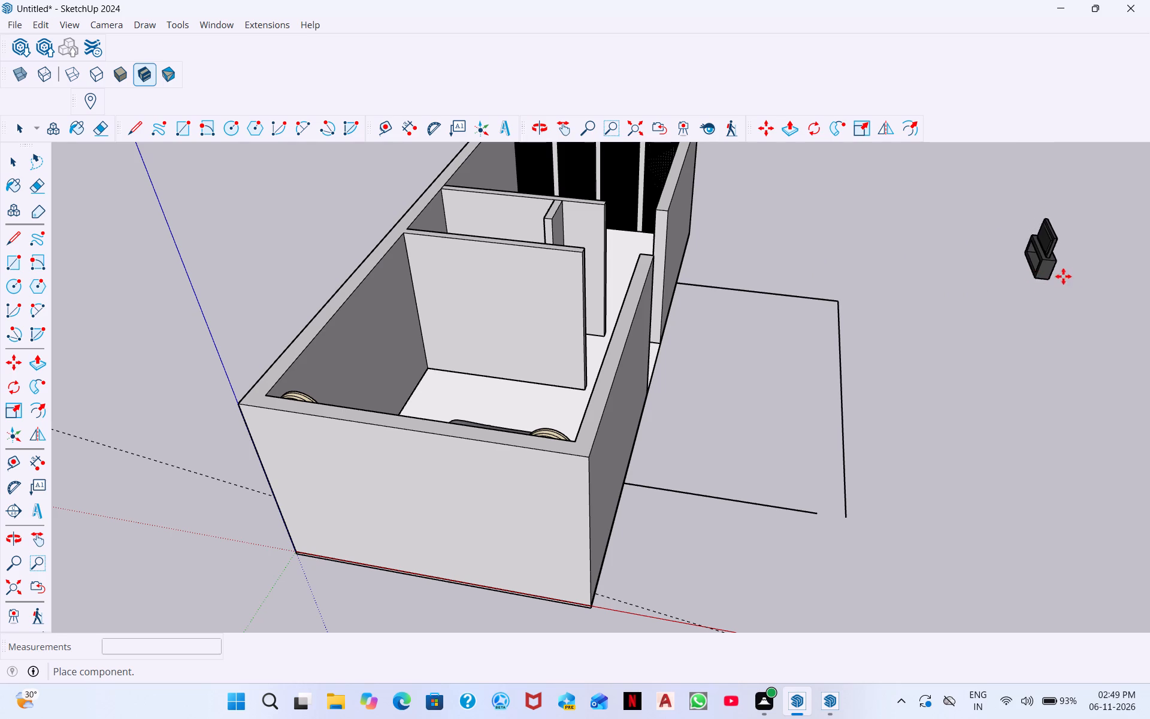
{"action": "left_click", "coordinate": [919, 345]}
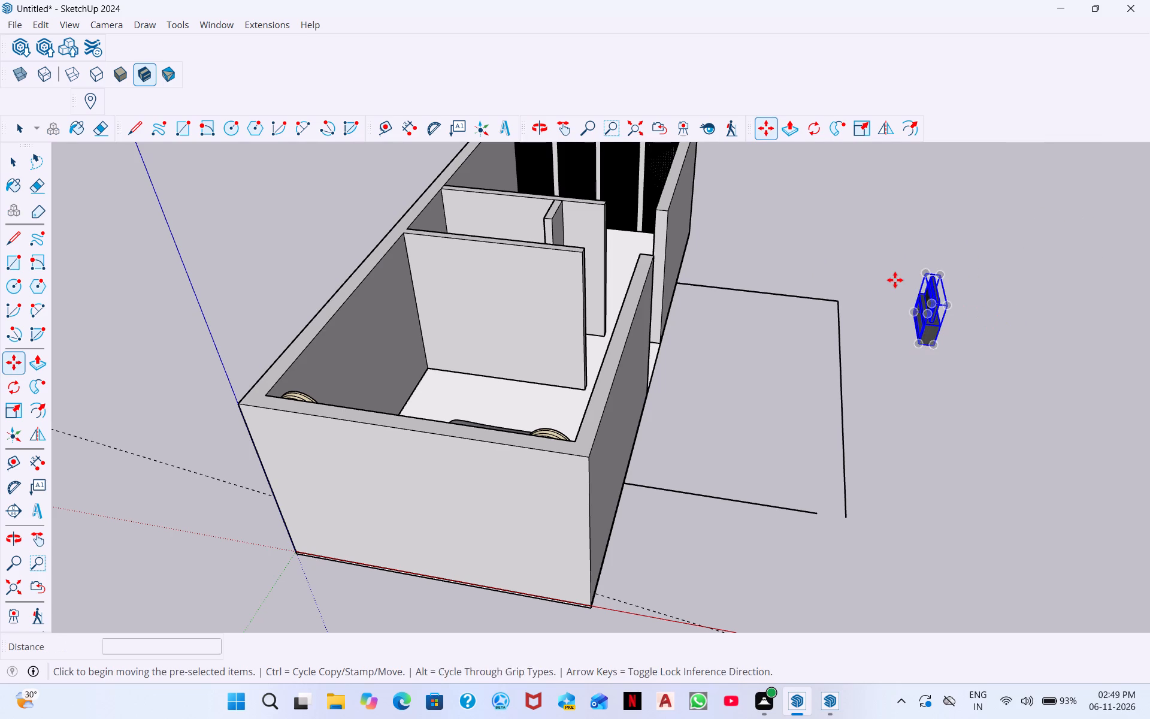
{"action": "key", "text": "Escape"}
Rotate the LCD rack about 93.5° on the ground plane around its lower front corner, using the nearby outline corner as the end reference.
{"action": "scroll", "coordinate": [1008, 365], "scroll_direction": "down", "scroll_amount": 1}
{"action": "middle_click_drag", "start_coordinate": [1004, 372], "coordinate": [768, 353]}
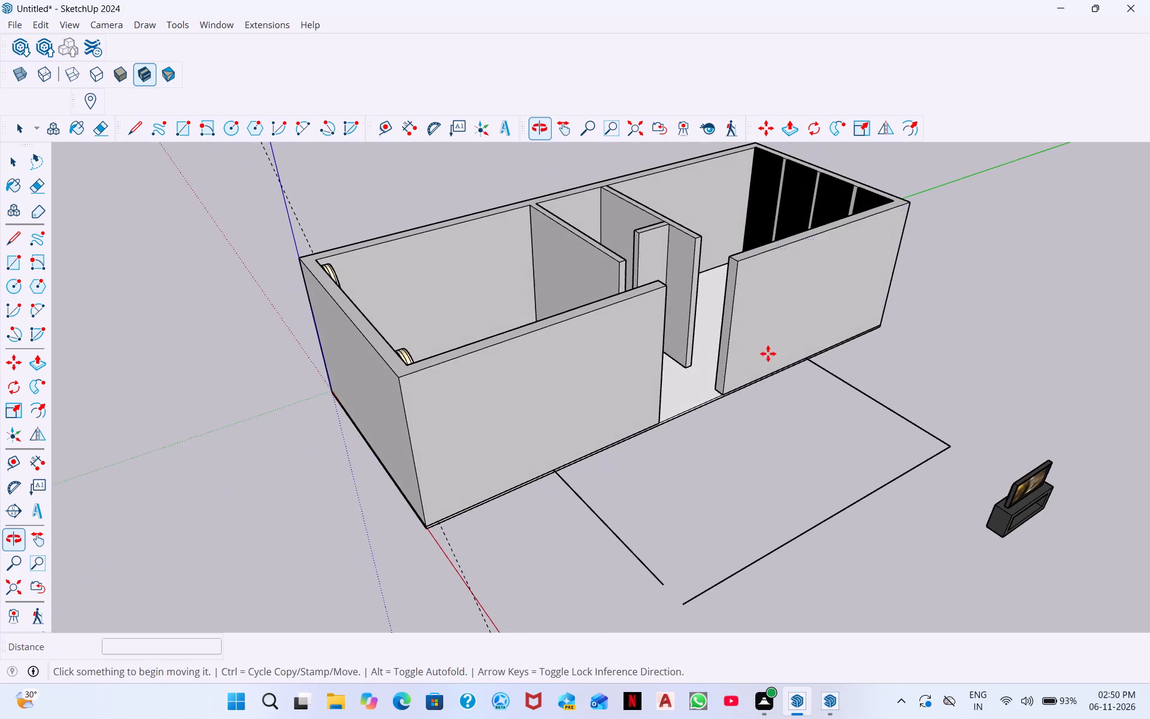
{"action": "middle_click_drag", "start_coordinate": [985, 498], "coordinate": [886, 377]}
{"action": "middle_click_drag", "start_coordinate": [1048, 545], "coordinate": [855, 439]}
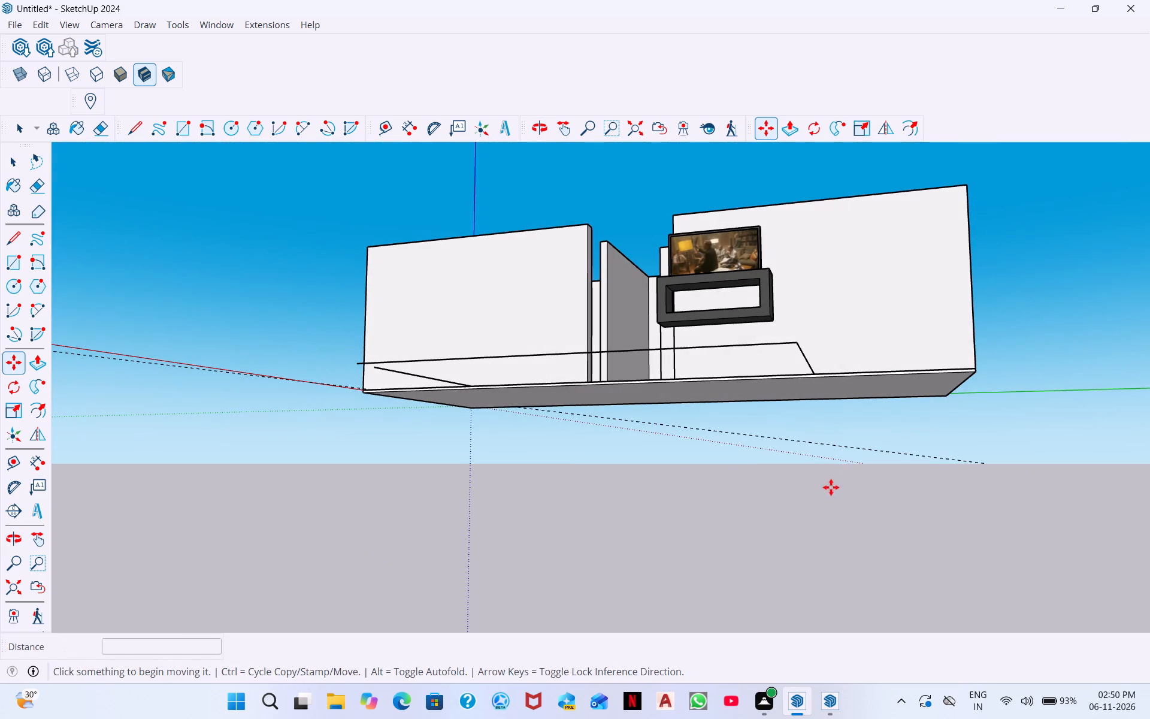
{"action": "scroll", "coordinate": [747, 331], "scroll_direction": "up", "scroll_amount": 5}
{"action": "middle_click_drag", "start_coordinate": [742, 261], "coordinate": [840, 557]}
{"action": "scroll", "coordinate": [685, 394], "scroll_direction": "up", "scroll_amount": 1}
{"action": "scroll", "coordinate": [685, 394], "scroll_direction": "down", "scroll_amount": 3}
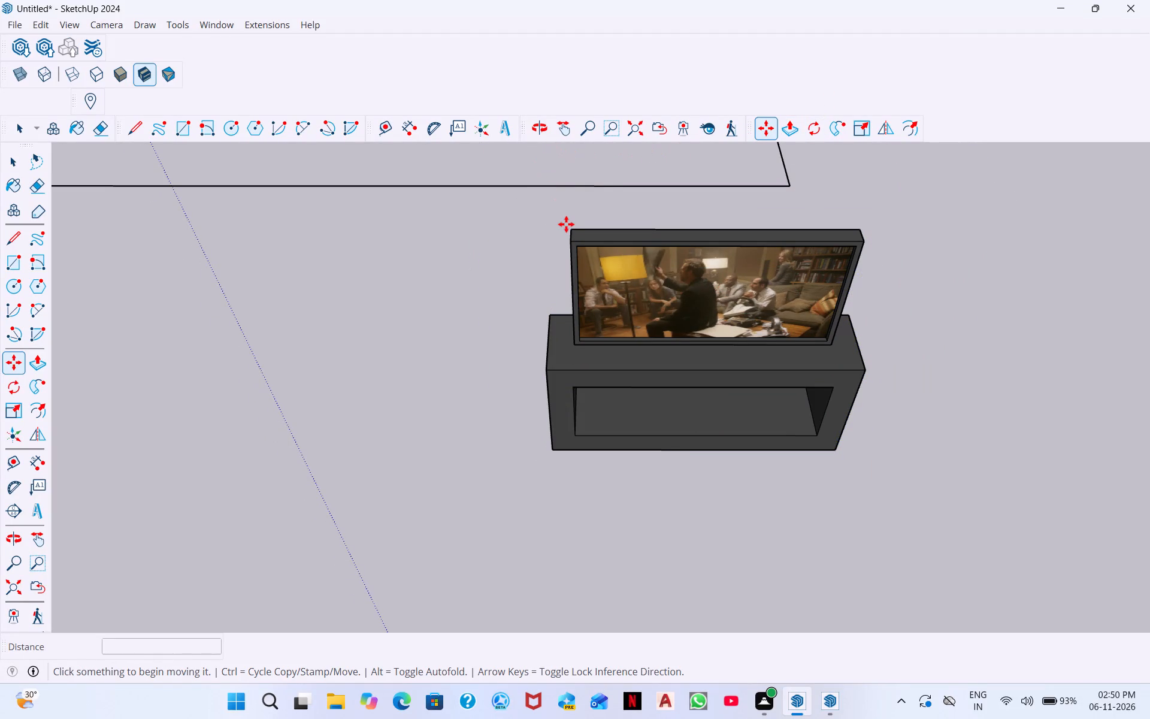
{"action": "key", "text": "q"}
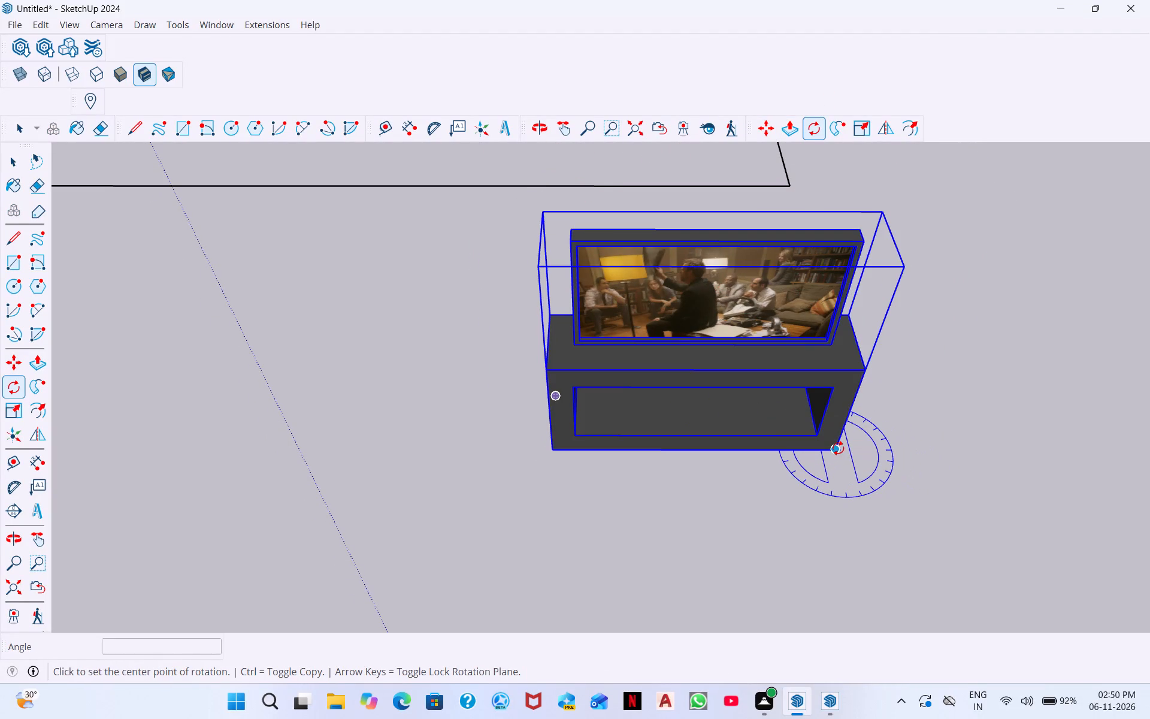
{"action": "left_click", "coordinate": [838, 448]}
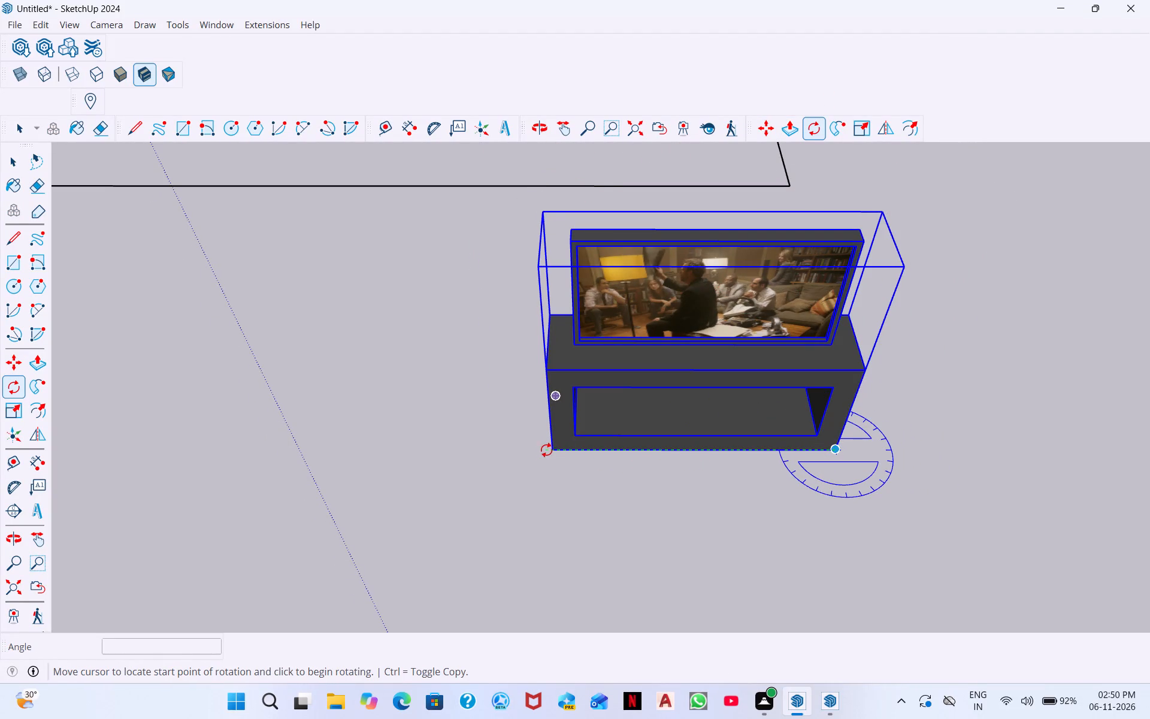
{"action": "left_click", "coordinate": [555, 445]}
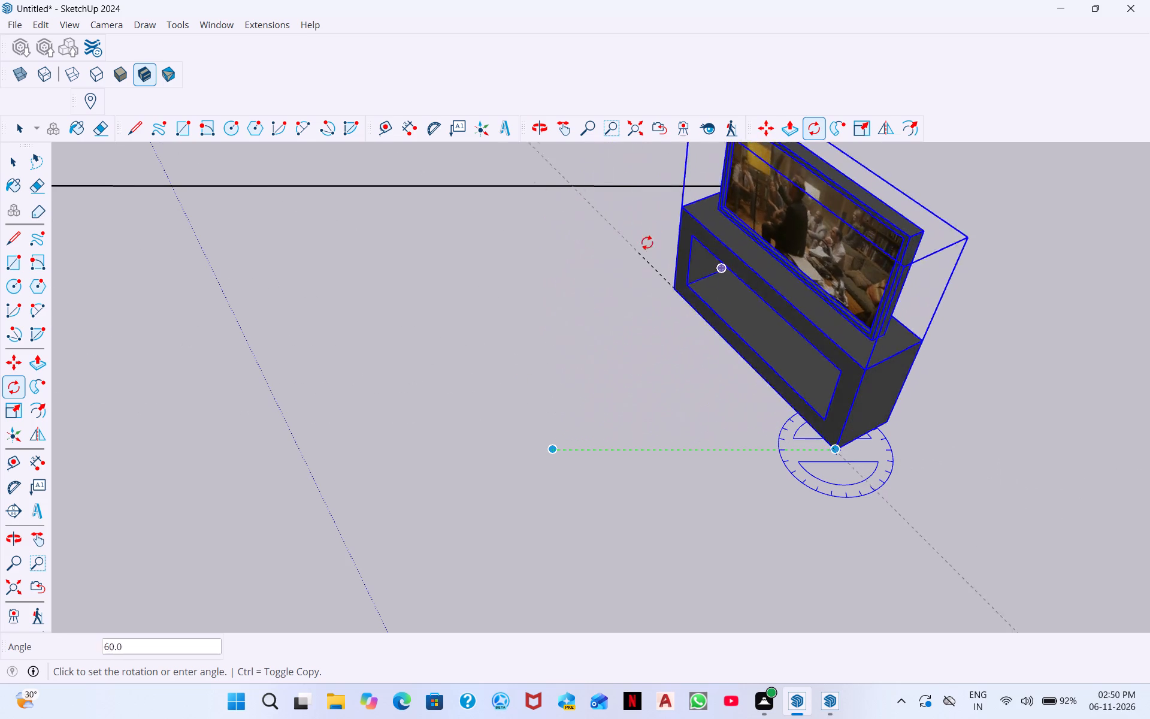
{"action": "left_click", "coordinate": [785, 187]}
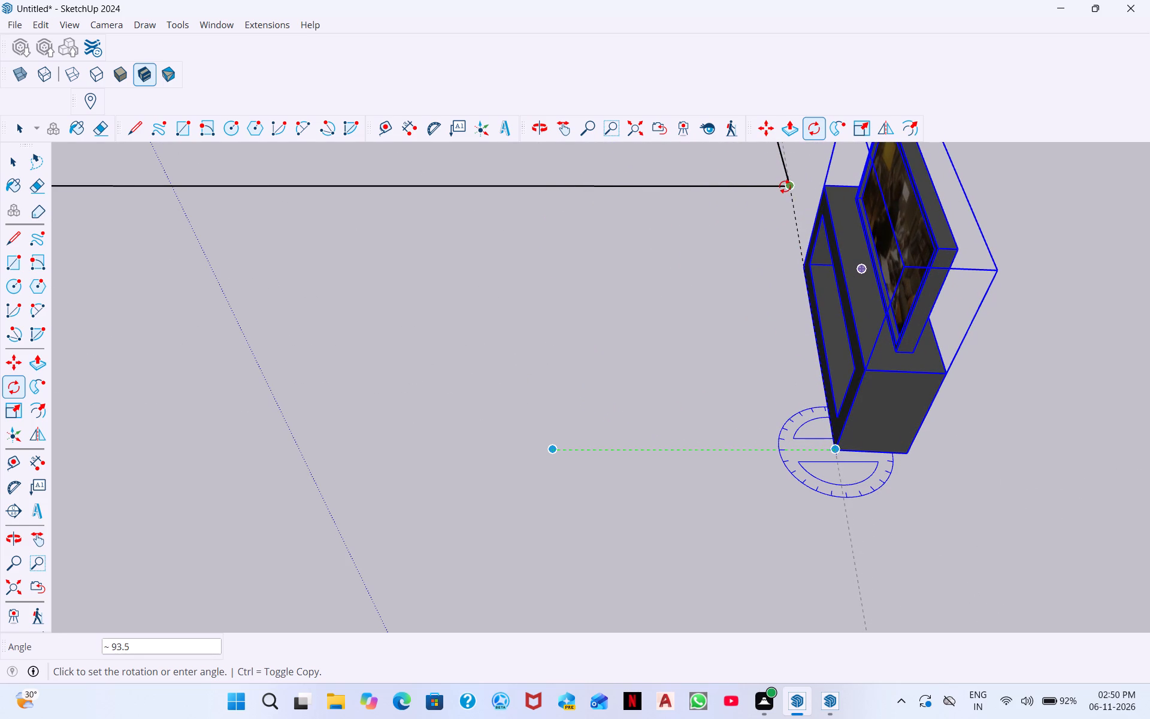
{"action": "key", "text": "space"}
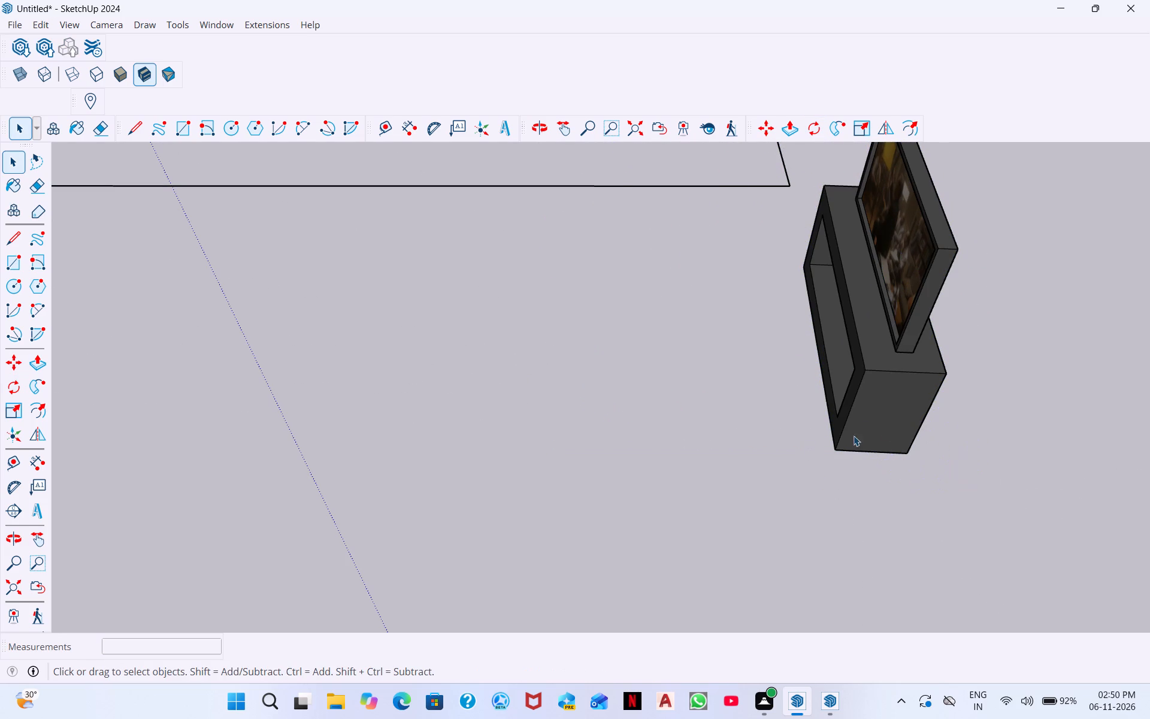
Move the LCD rack about 31' by its lower front corner into the bedroom, onto the floor by the partition wall facing the bed.
{"action": "scroll", "coordinate": [860, 416], "scroll_direction": "down", "scroll_amount": 5}
{"action": "left_click", "coordinate": [892, 364]}
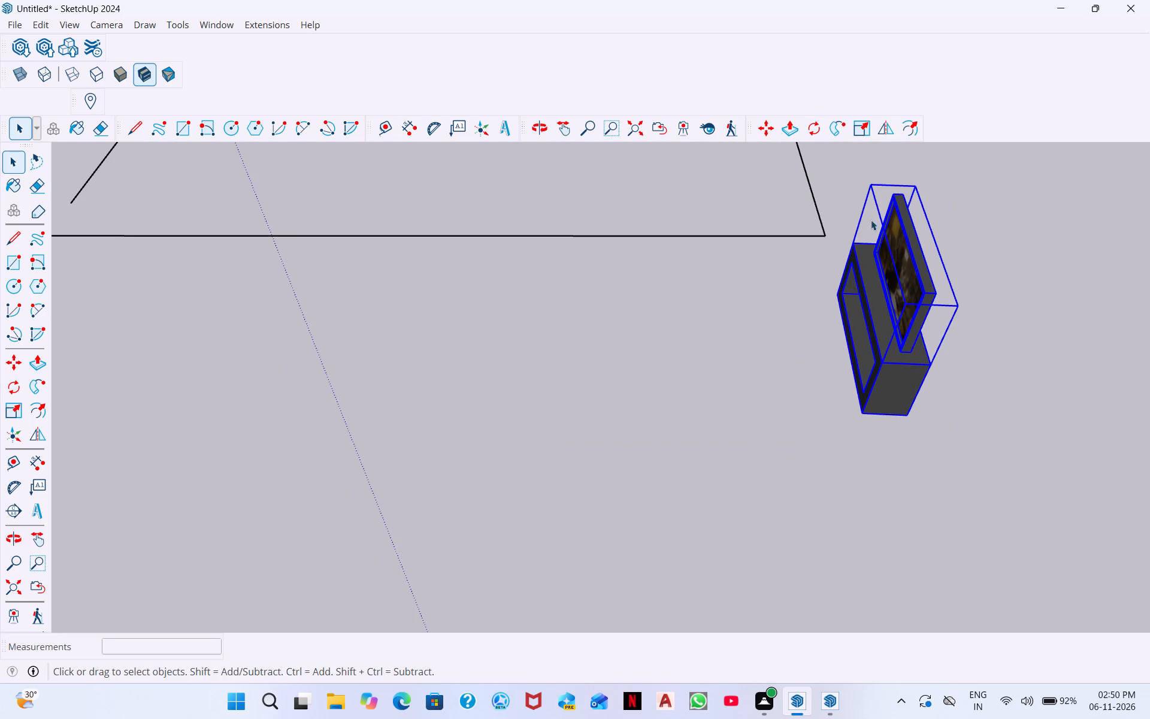
{"action": "left_click", "coordinate": [759, 129]}
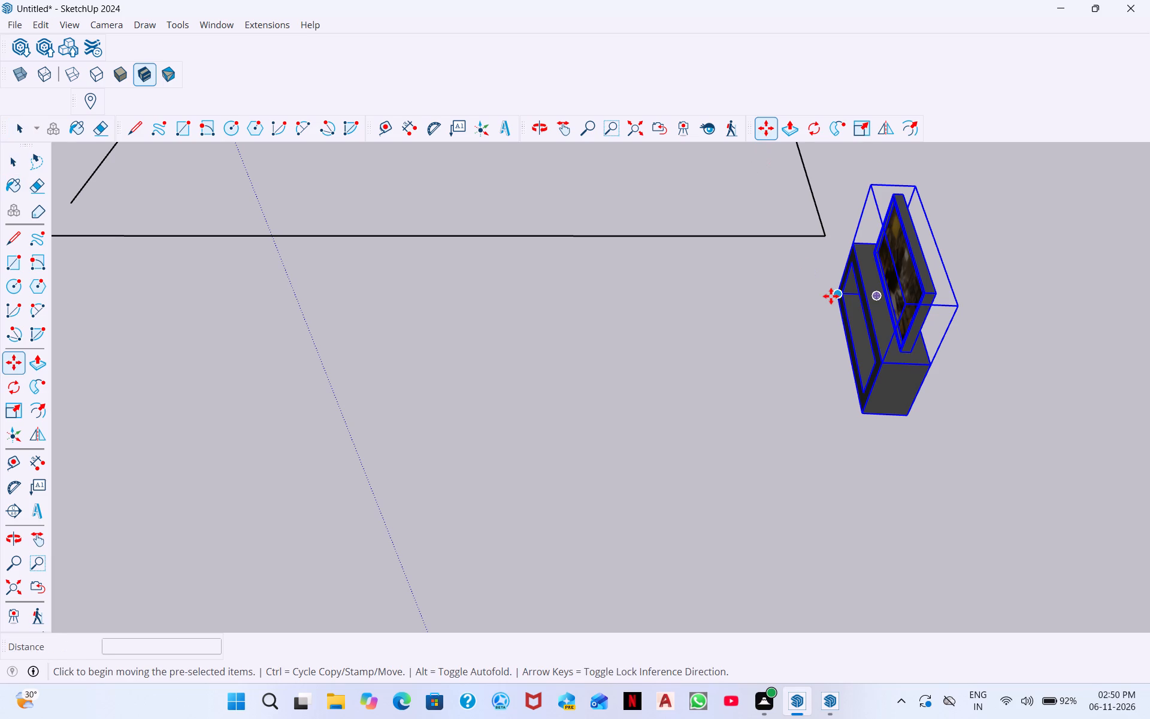
{"action": "left_click", "coordinate": [831, 295]}
{"action": "middle_click_drag", "start_coordinate": [603, 249], "coordinate": [904, 334]}
{"action": "scroll", "coordinate": [849, 357], "scroll_direction": "down", "scroll_amount": 5}
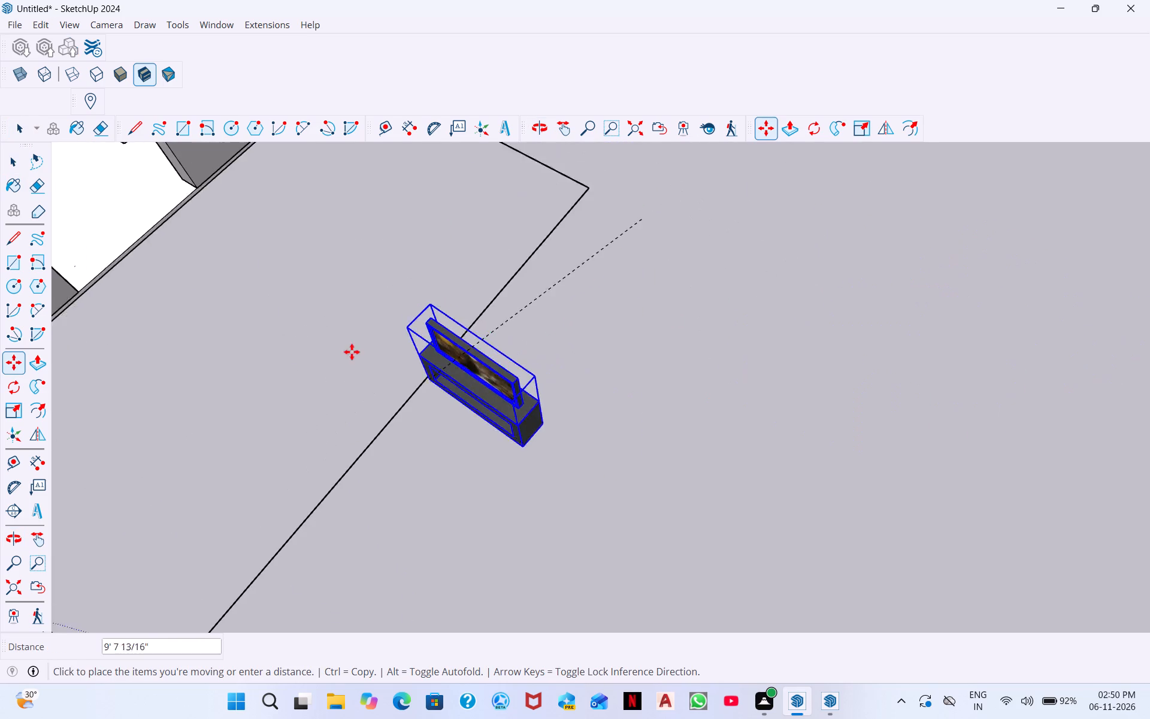
{"action": "scroll", "coordinate": [273, 332], "scroll_direction": "down", "scroll_amount": 5}
{"action": "scroll", "coordinate": [38, 167], "scroll_direction": "down", "scroll_amount": 1}
{"action": "middle_click_drag", "start_coordinate": [192, 239], "coordinate": [304, 218]}
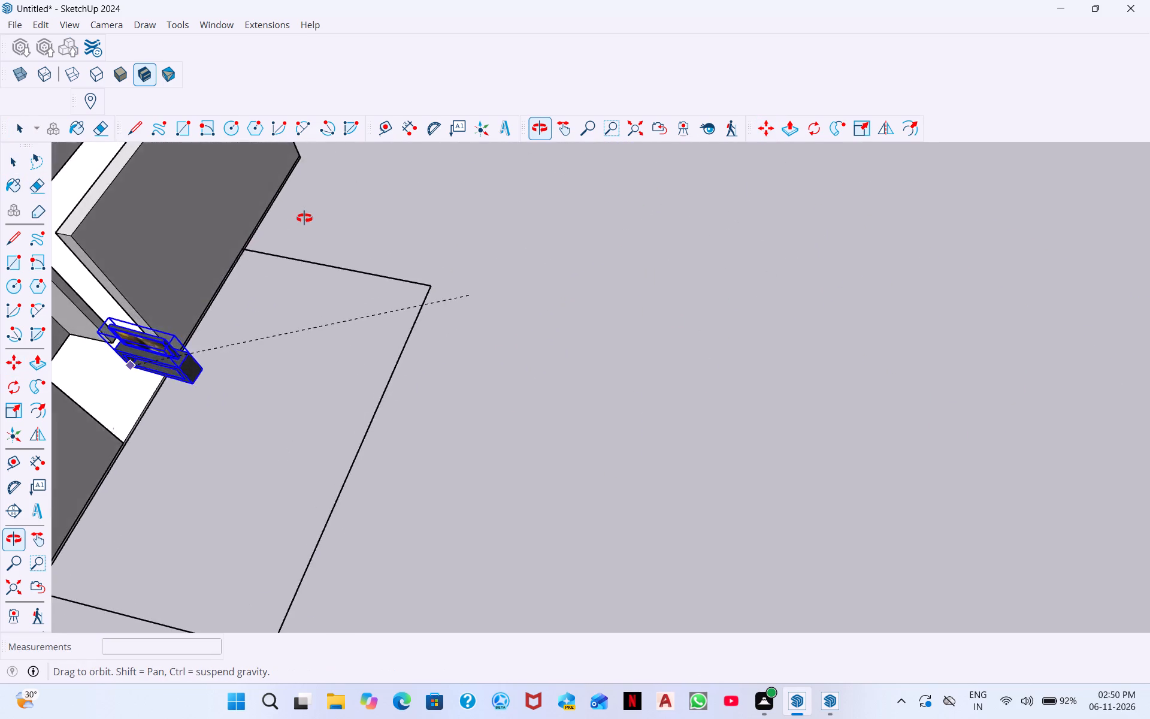
{"action": "middle_click_drag", "start_coordinate": [304, 218], "coordinate": [138, 189]}
{"action": "middle_click_drag", "start_coordinate": [96, 225], "coordinate": [119, 162]}
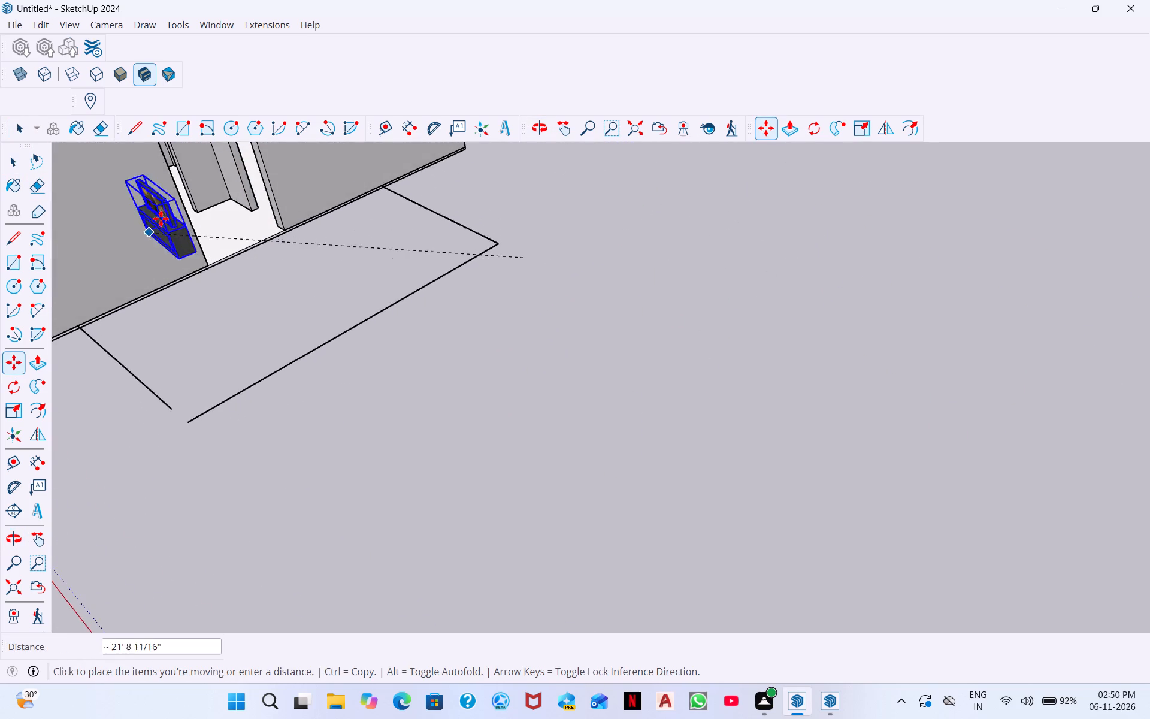
{"action": "scroll", "coordinate": [161, 219], "scroll_direction": "down", "scroll_amount": 4}
{"action": "scroll", "coordinate": [323, 177], "scroll_direction": "down", "scroll_amount": 3}
{"action": "scroll", "coordinate": [72, 191], "scroll_direction": "up", "scroll_amount": 1}
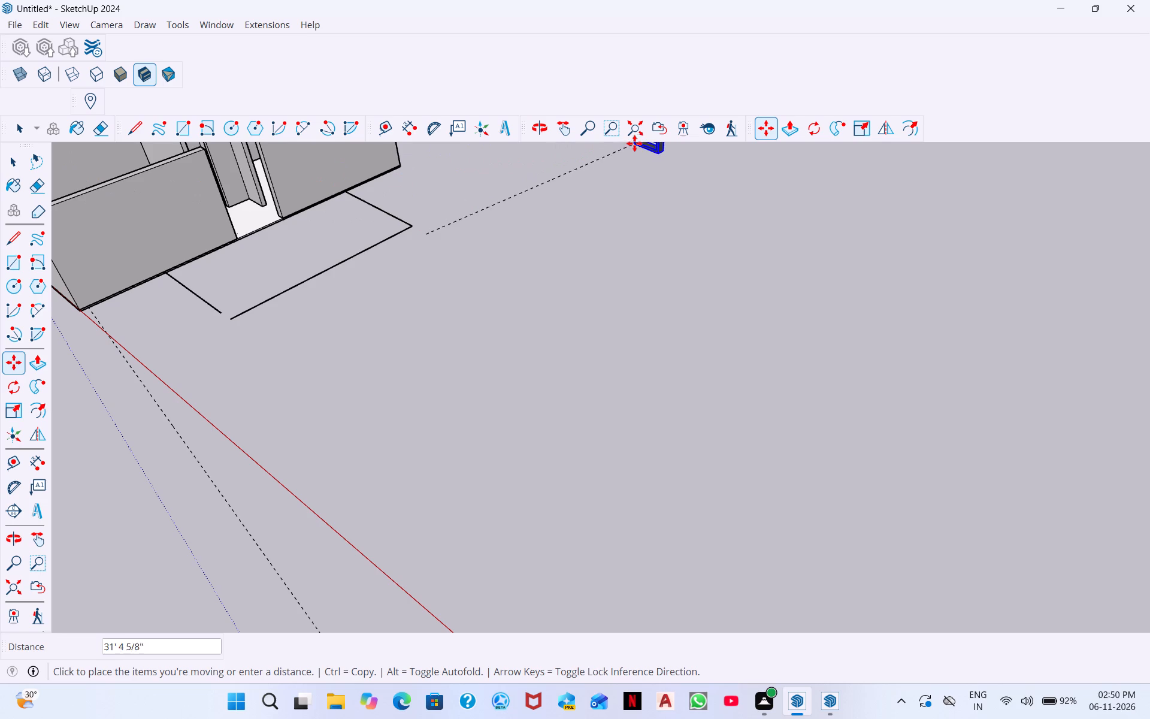
{"action": "left_click", "coordinate": [635, 138]}
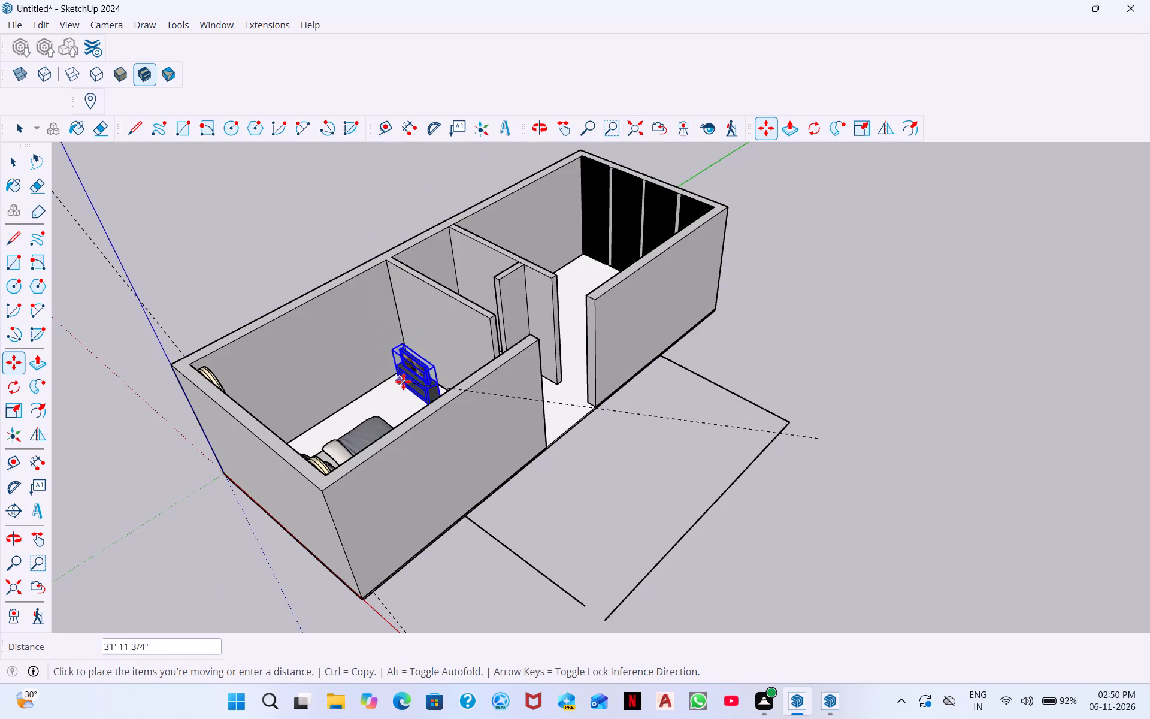
{"action": "middle_click_drag", "start_coordinate": [413, 376], "coordinate": [509, 369]}
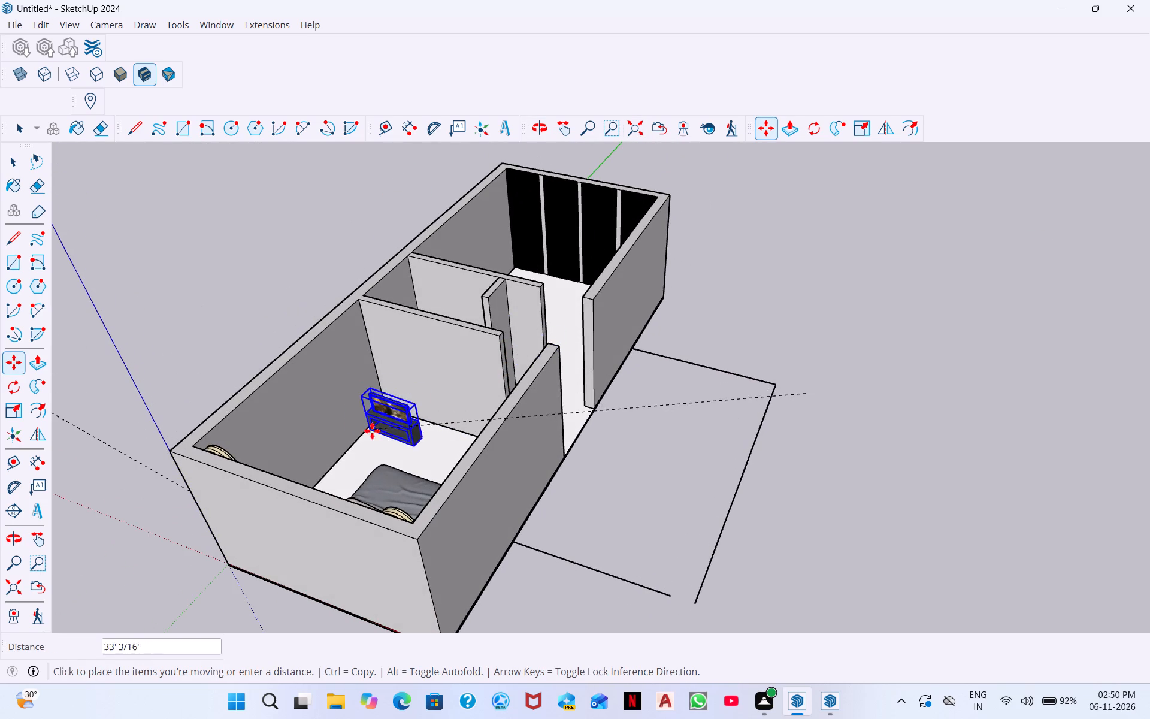
{"action": "scroll", "coordinate": [383, 429], "scroll_direction": "up", "scroll_amount": 8}
{"action": "scroll", "coordinate": [467, 434], "scroll_direction": "up", "scroll_amount": 3}
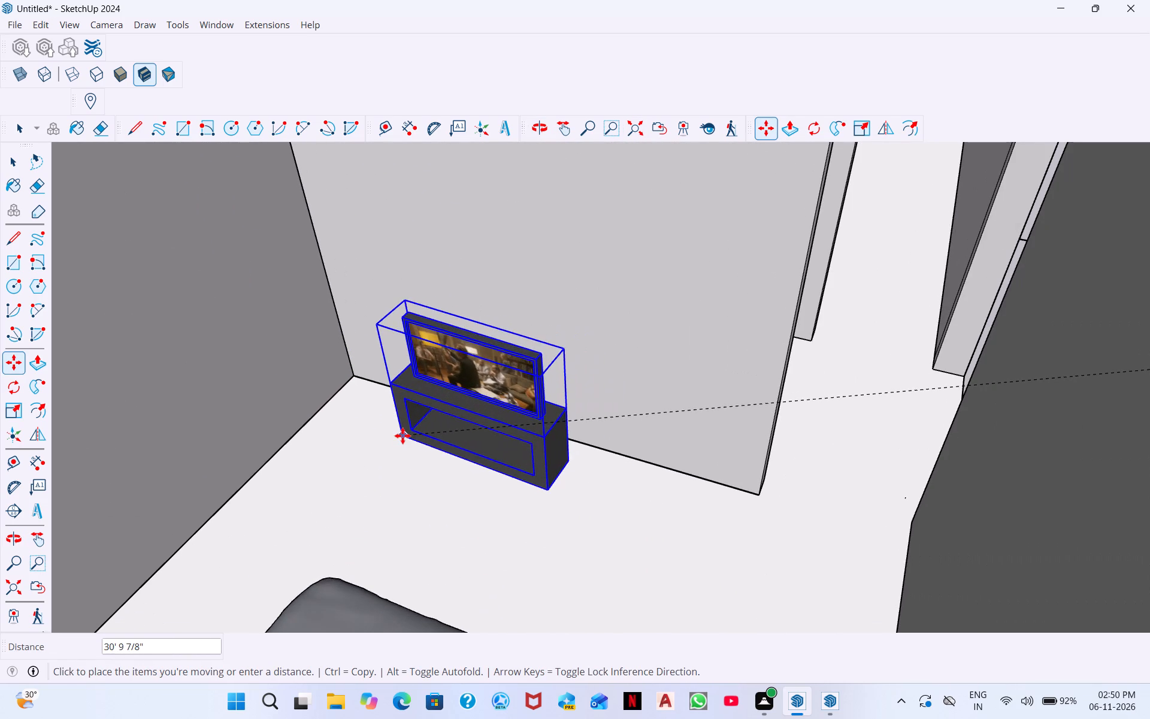
{"action": "left_click", "coordinate": [387, 451]}
Examine the LCD rack's size and placement between the partition wall and the bed from several angles.
{"action": "middle_click_drag", "start_coordinate": [519, 460], "coordinate": [537, 446]}
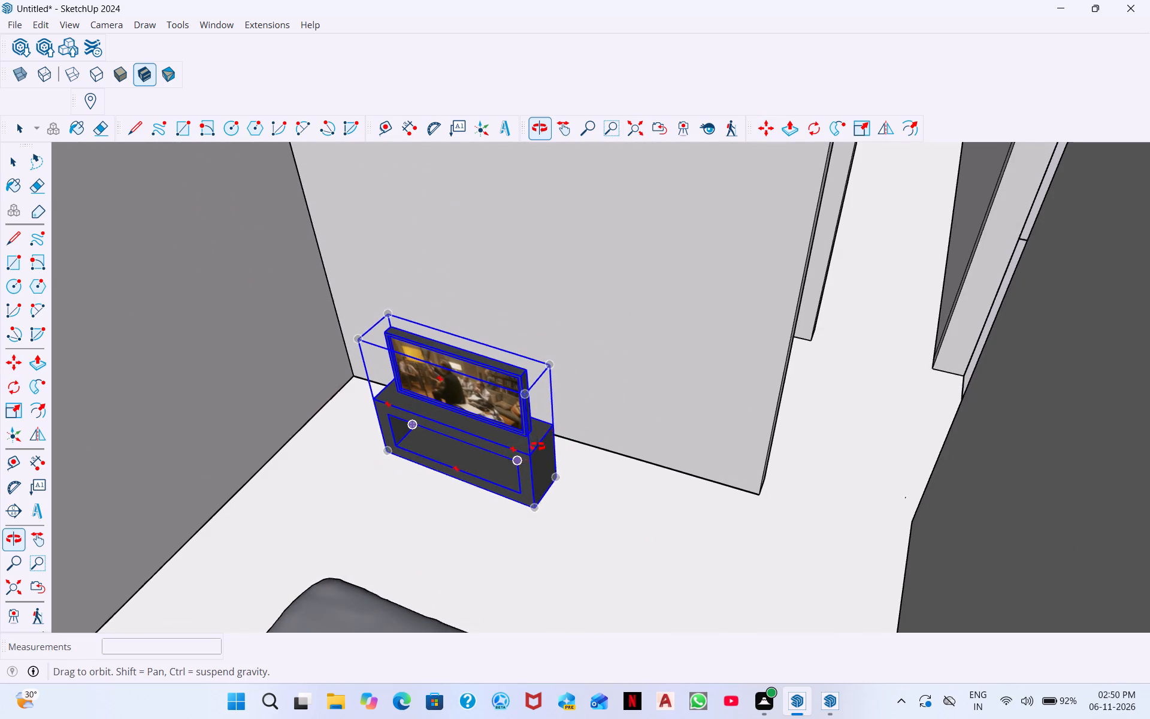
{"action": "middle_click_drag", "start_coordinate": [537, 446], "coordinate": [609, 373]}
{"action": "middle_click_drag", "start_coordinate": [559, 426], "coordinate": [553, 454]}
{"action": "scroll", "coordinate": [557, 448], "scroll_direction": "down", "scroll_amount": 10}
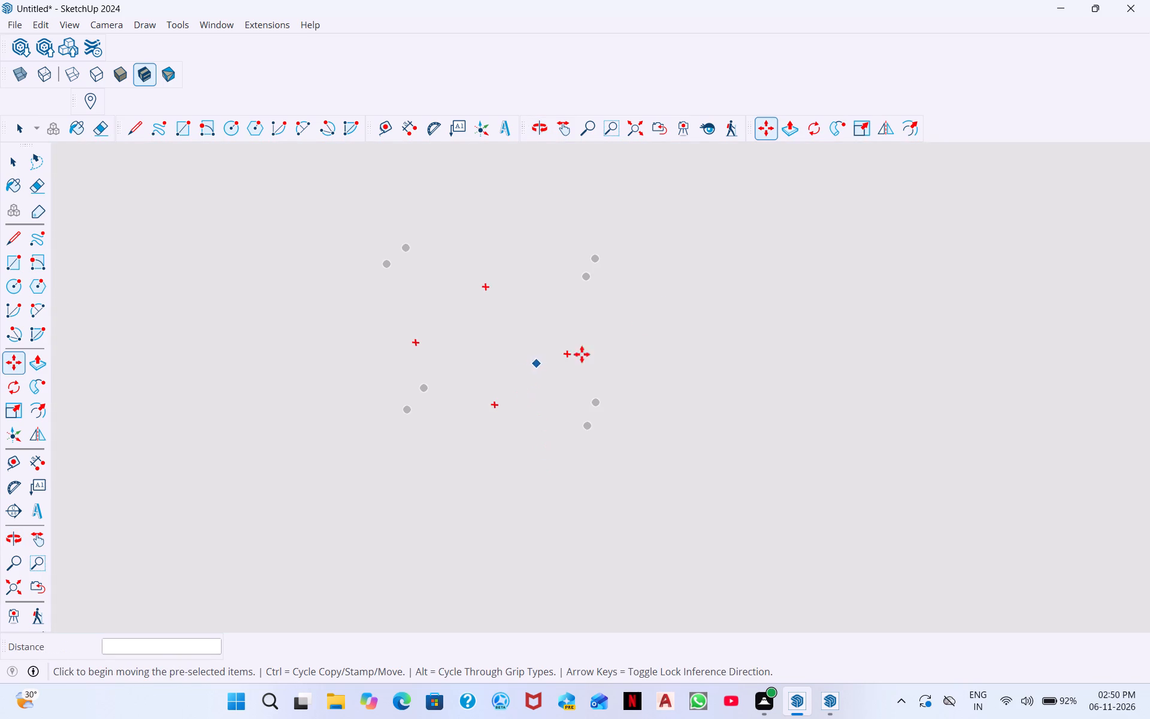
{"action": "scroll", "coordinate": [582, 354], "scroll_direction": "down", "scroll_amount": 1}
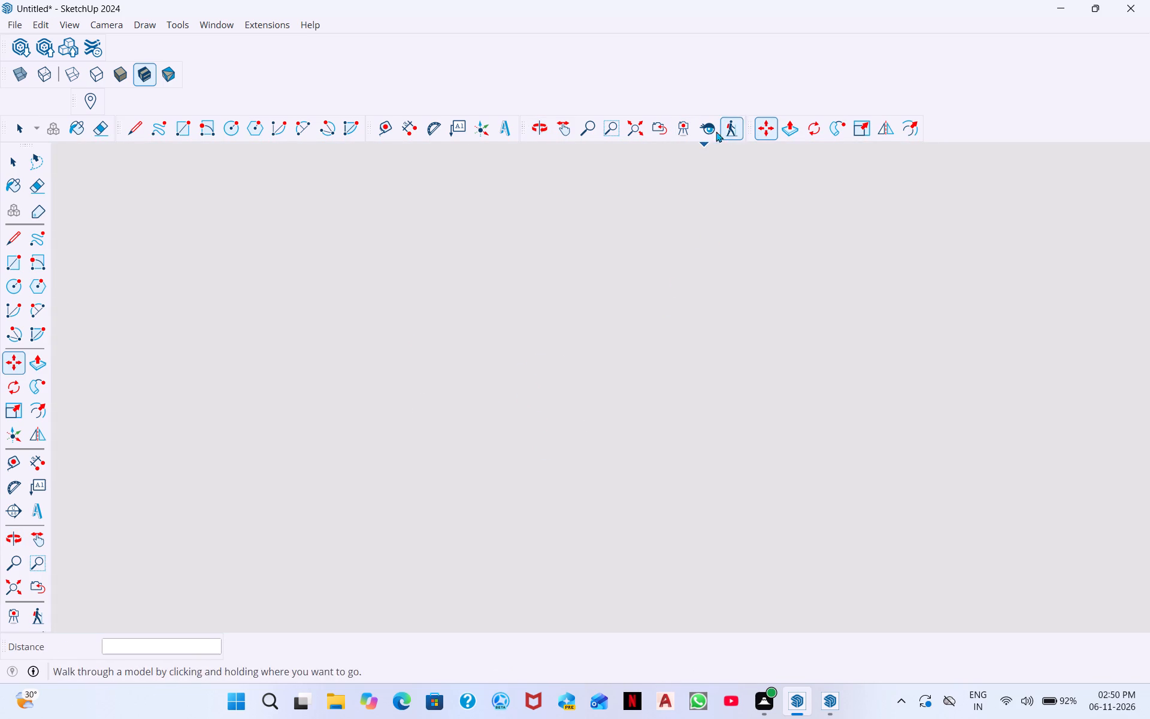
{"action": "left_click", "coordinate": [641, 126]}
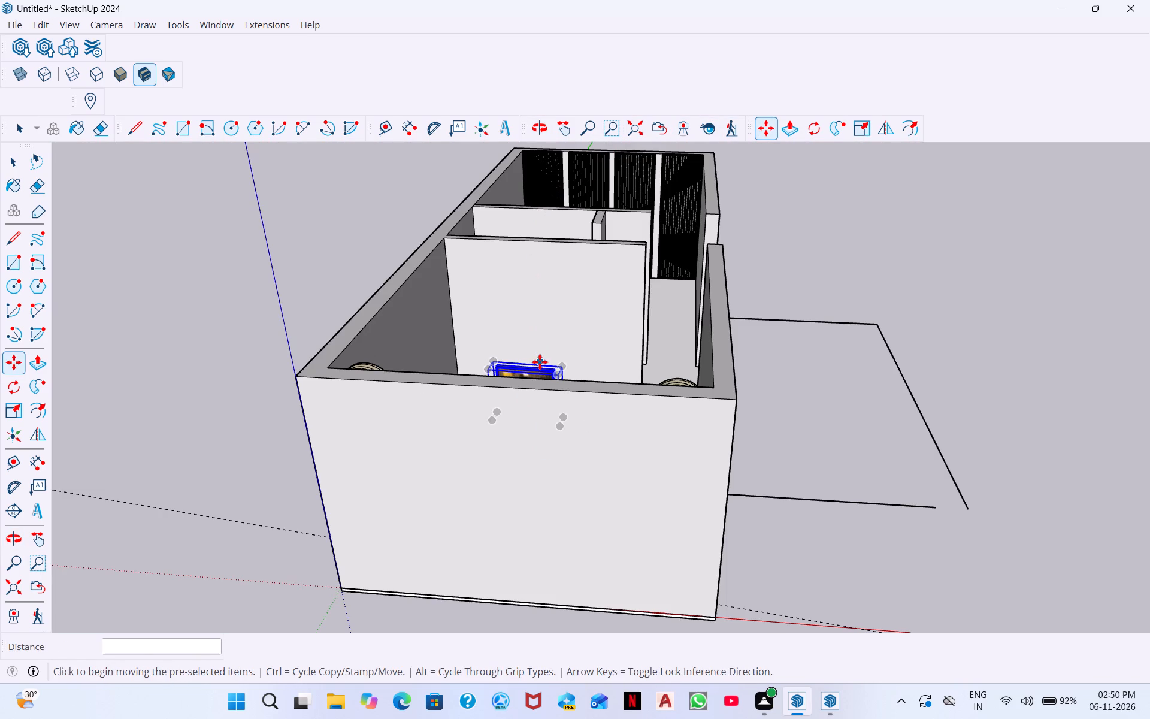
{"action": "middle_click_drag", "start_coordinate": [540, 362], "coordinate": [531, 487]}
{"action": "scroll", "coordinate": [529, 452], "scroll_direction": "up", "scroll_amount": 12}
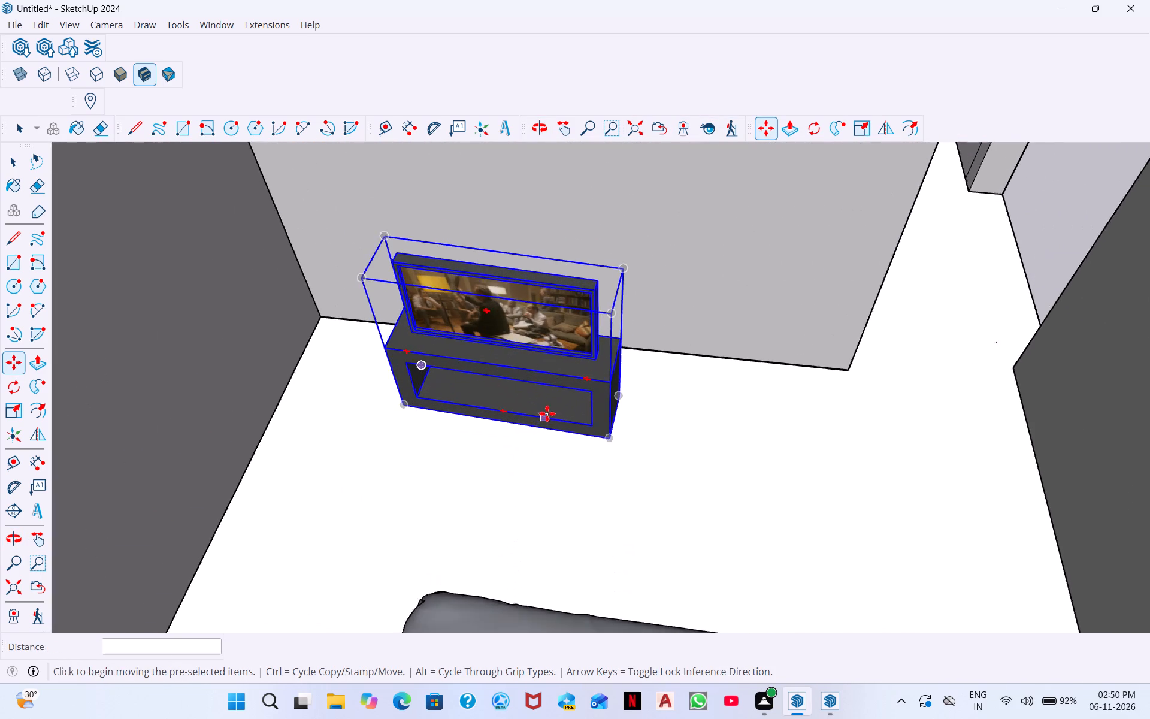
{"action": "scroll", "coordinate": [565, 403], "scroll_direction": "up", "scroll_amount": 3}
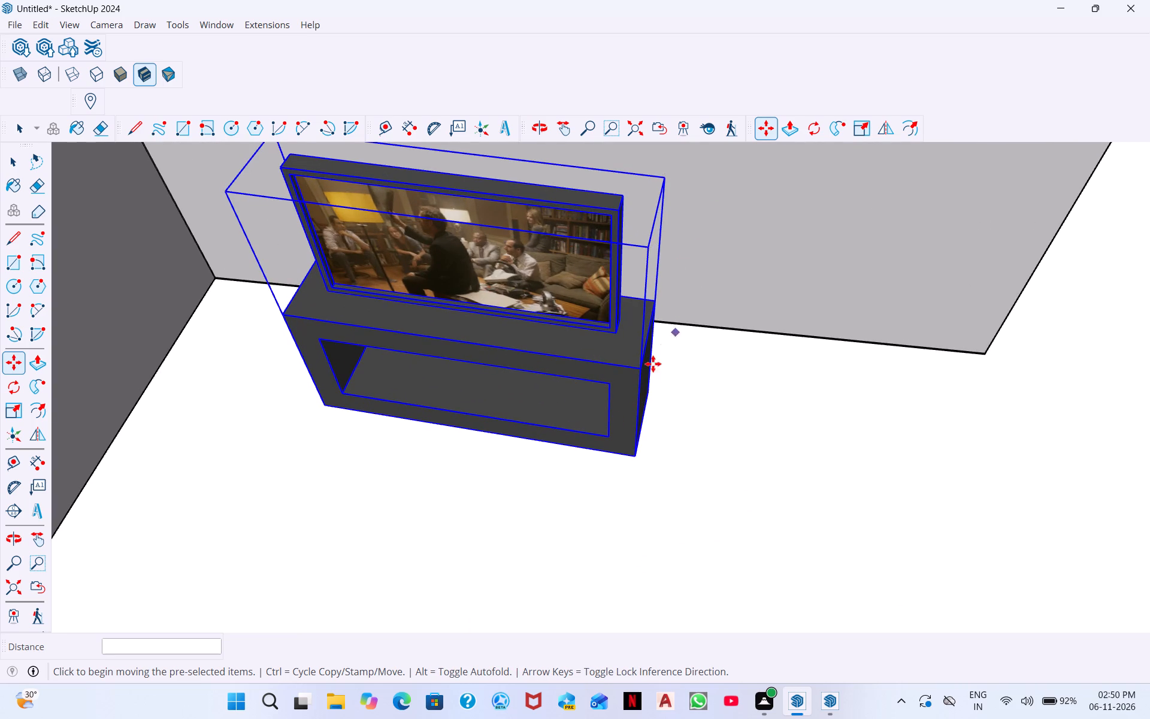
{"action": "middle_click_drag", "start_coordinate": [655, 423], "coordinate": [374, 326]}
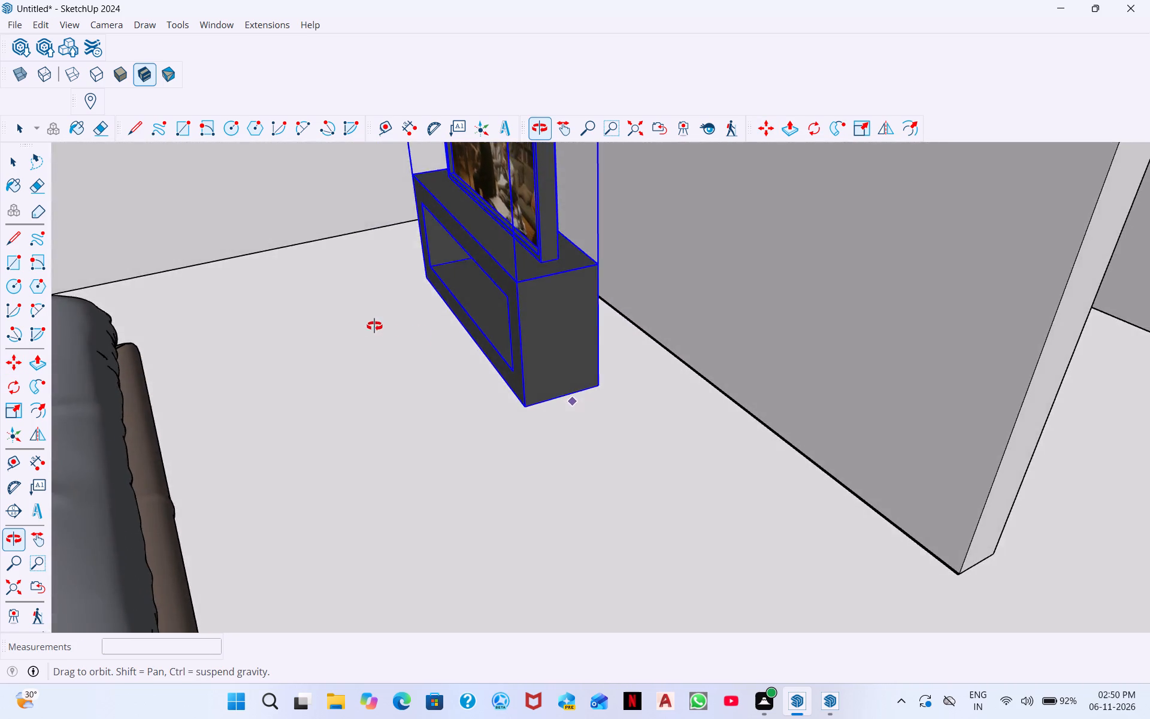
{"action": "middle_click_drag", "start_coordinate": [374, 326], "coordinate": [661, 293]}
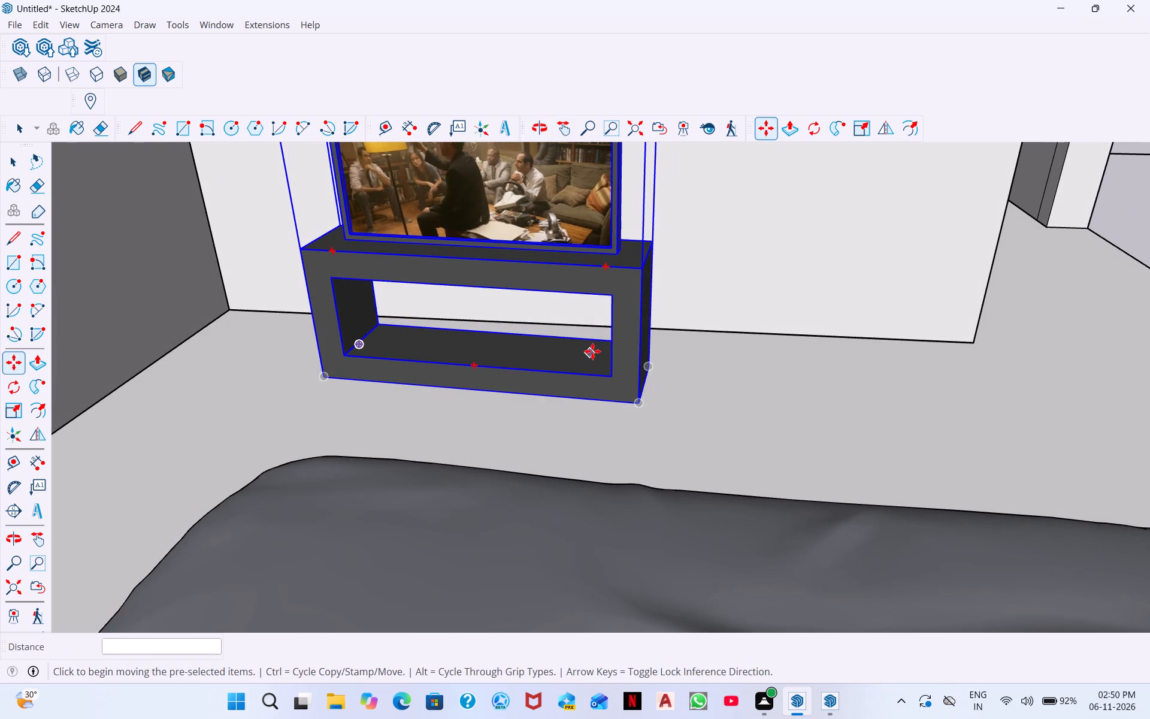
{"action": "scroll", "coordinate": [592, 351], "scroll_direction": "up", "scroll_amount": 3}
{"action": "scroll", "coordinate": [588, 303], "scroll_direction": "down", "scroll_amount": 6}
{"action": "scroll", "coordinate": [509, 260], "scroll_direction": "down", "scroll_amount": 3}
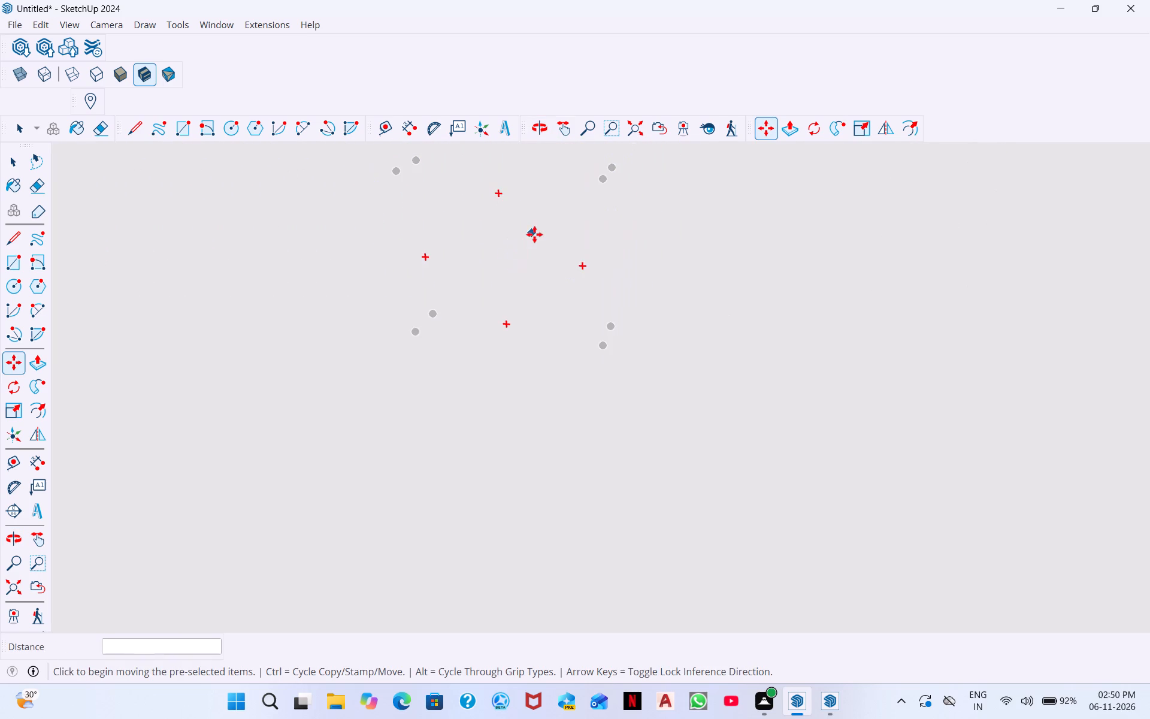
{"action": "scroll", "coordinate": [534, 234], "scroll_direction": "down", "scroll_amount": 1}
{"action": "scroll", "coordinate": [534, 232], "scroll_direction": "up", "scroll_amount": 5}
{"action": "middle_click_drag", "start_coordinate": [550, 210], "coordinate": [555, 359]}
{"action": "scroll", "coordinate": [571, 255], "scroll_direction": "down", "scroll_amount": 5}
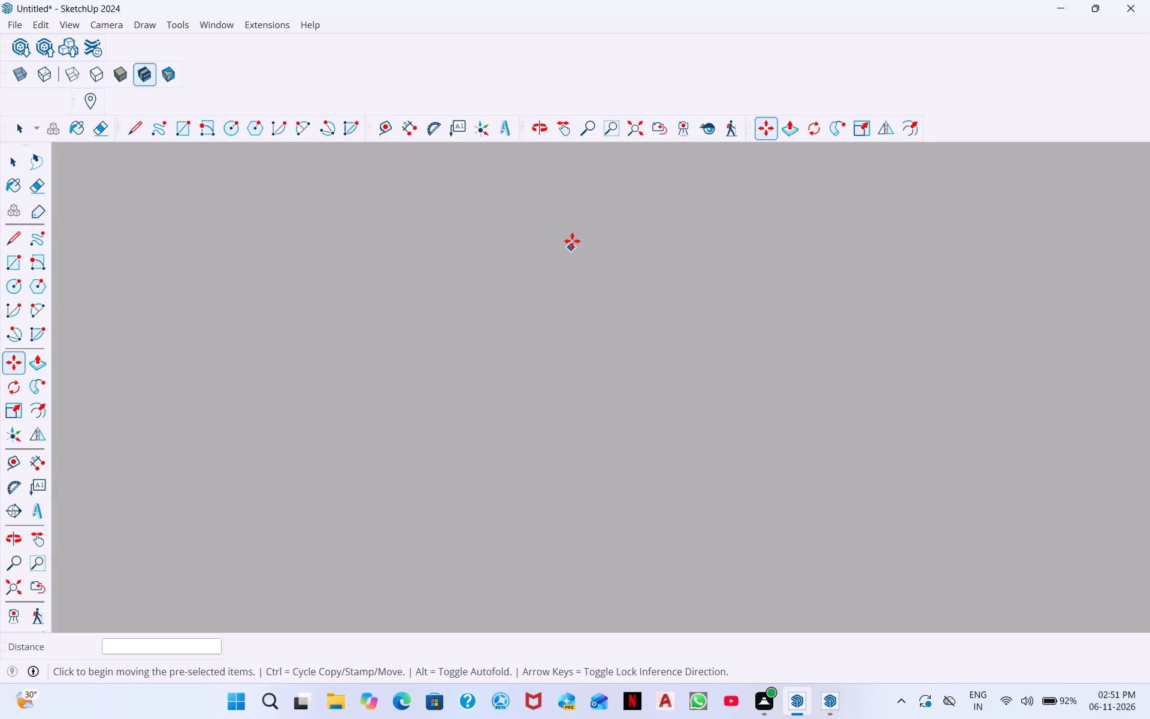
{"action": "scroll", "coordinate": [572, 241], "scroll_direction": "down", "scroll_amount": 13}
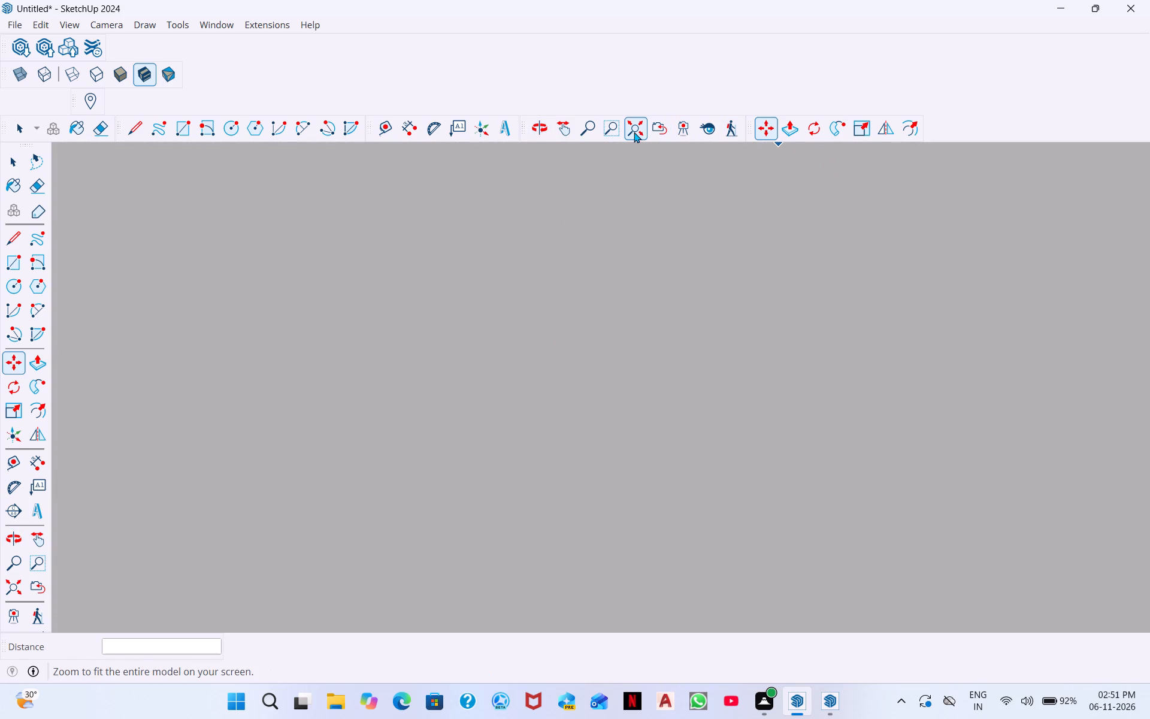
{"action": "left_click", "coordinate": [632, 132]}
{"action": "scroll", "coordinate": [568, 462], "scroll_direction": "up", "scroll_amount": 3}
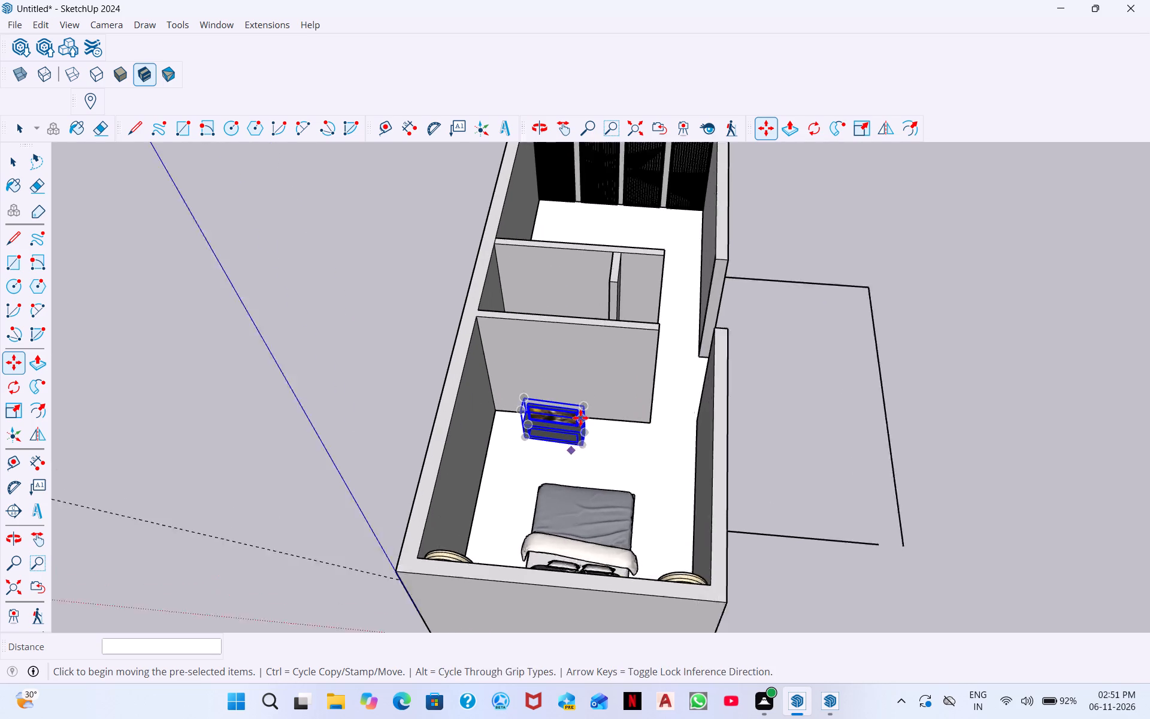
{"action": "scroll", "coordinate": [530, 440], "scroll_direction": "up", "scroll_amount": 6}
{"action": "middle_click_drag", "start_coordinate": [540, 466], "coordinate": [570, 393]}
{"action": "scroll", "coordinate": [541, 466], "scroll_direction": "up", "scroll_amount": 1}
{"action": "scroll", "coordinate": [571, 392], "scroll_direction": "up", "scroll_amount": 4}
{"action": "middle_click_drag", "start_coordinate": [590, 395], "coordinate": [610, 363]}
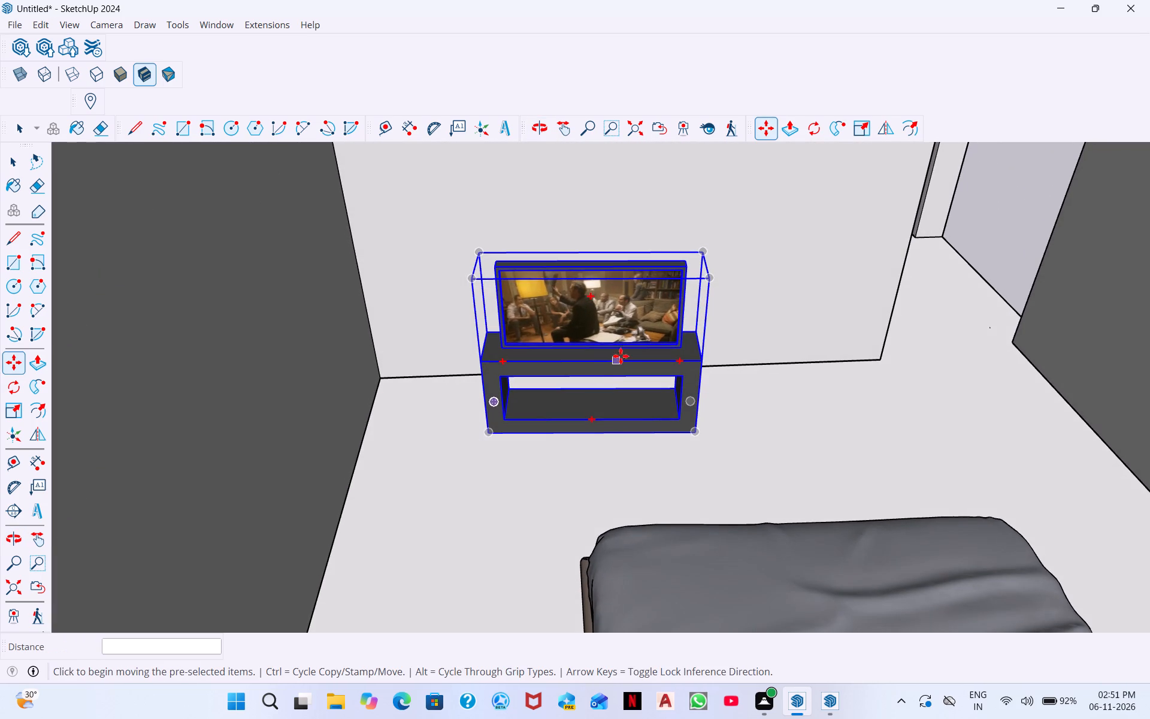
{"action": "middle_click_drag", "start_coordinate": [610, 371], "coordinate": [592, 374]}
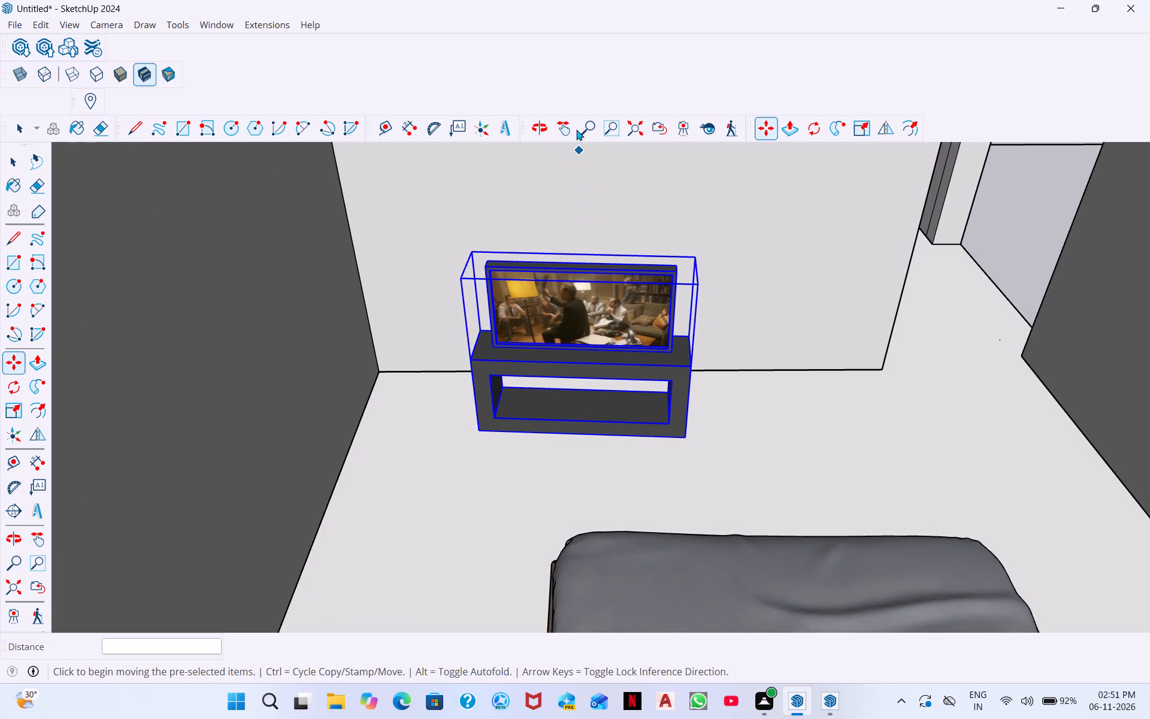
Scale the LCD rack about 1.69 along green and 1.66 along blue, using the upper side-edge grip nearest the partition's open end.
{"action": "left_click", "coordinate": [862, 126]}
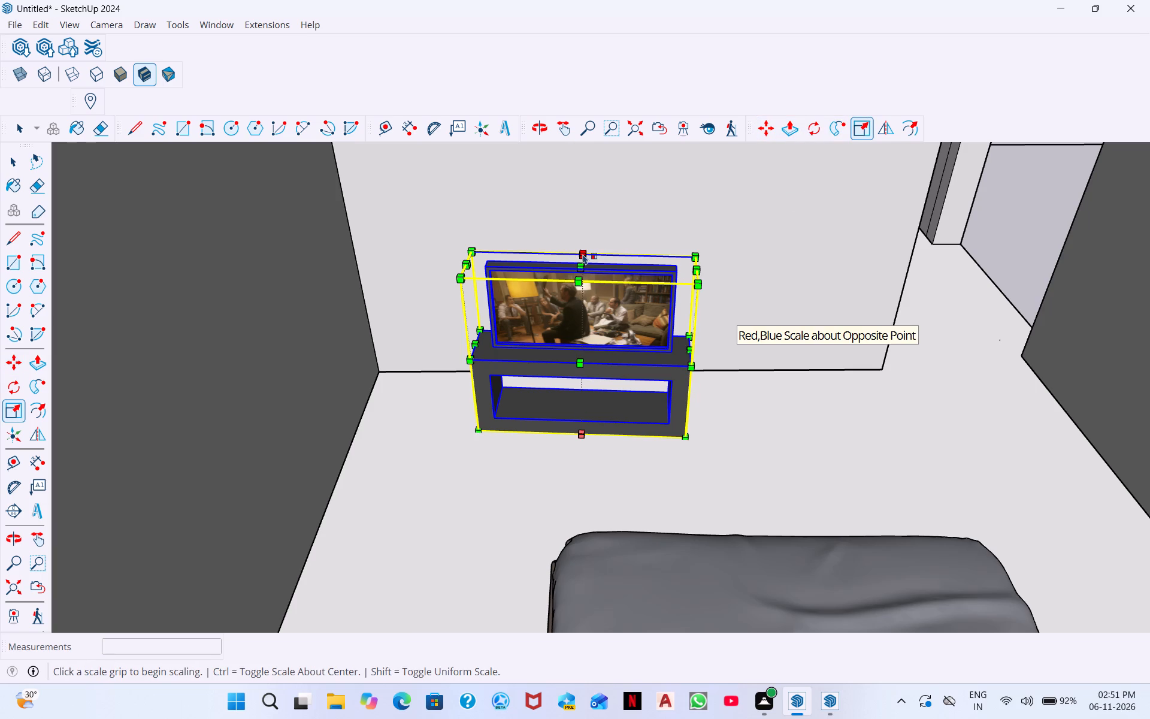
{"action": "left_click", "coordinate": [583, 254]}
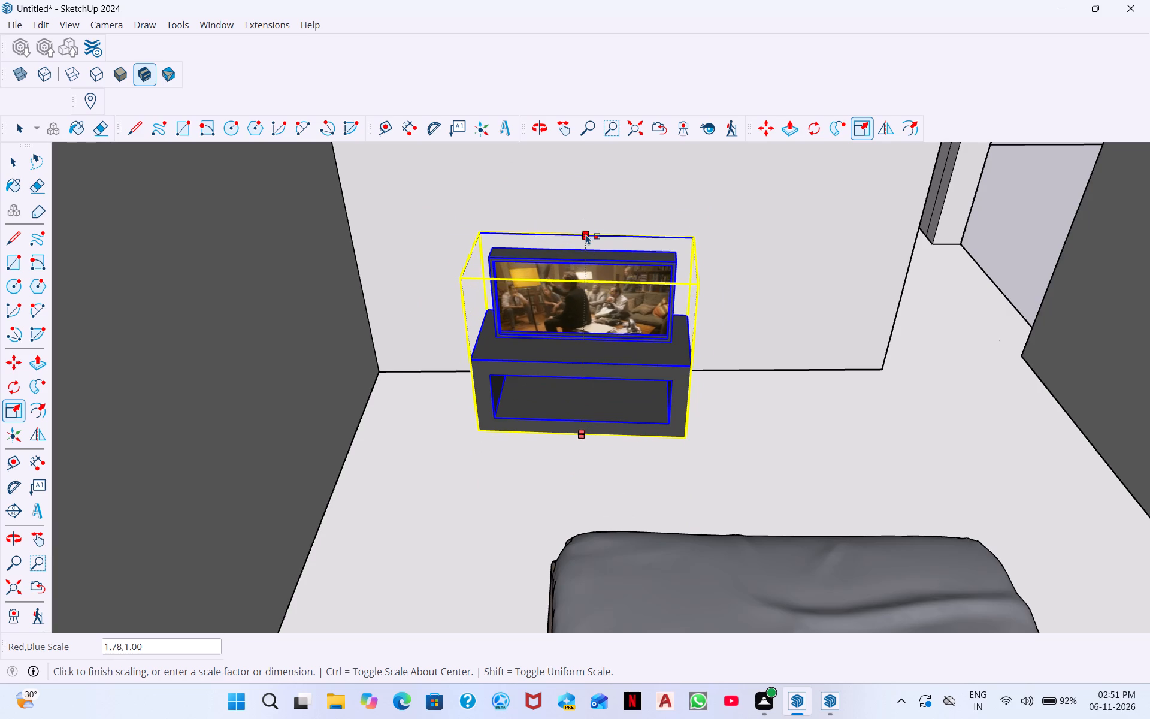
{"action": "key", "text": "Escape"}
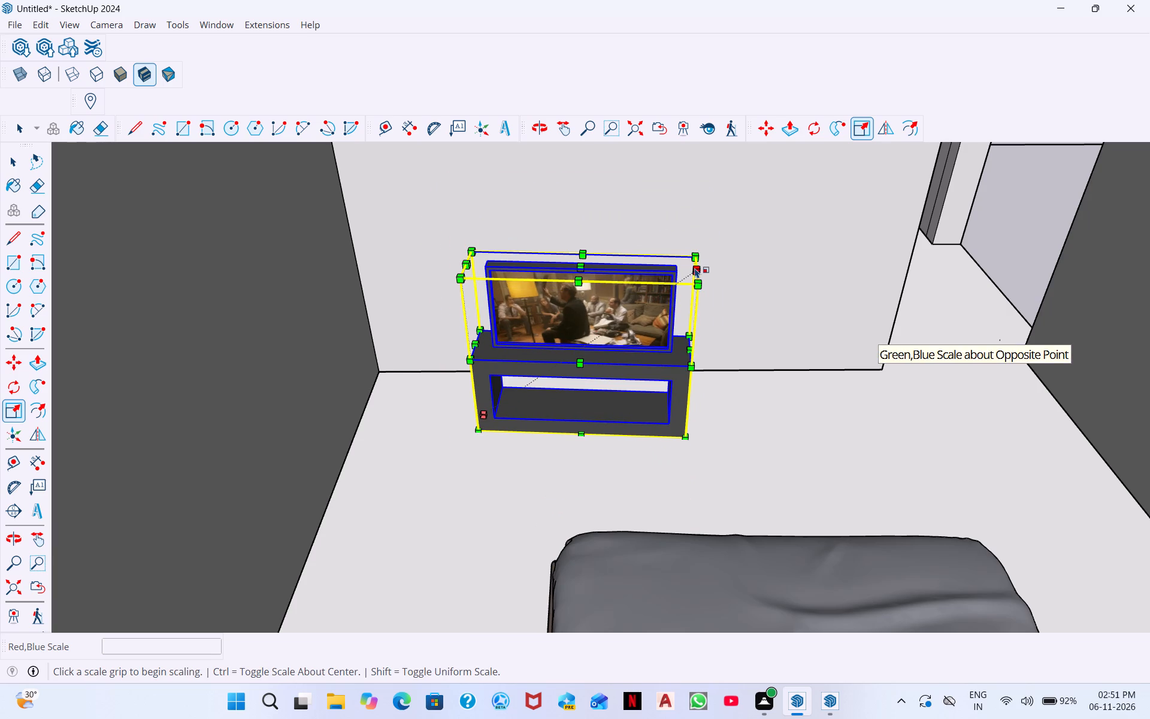
{"action": "left_click", "coordinate": [695, 268]}
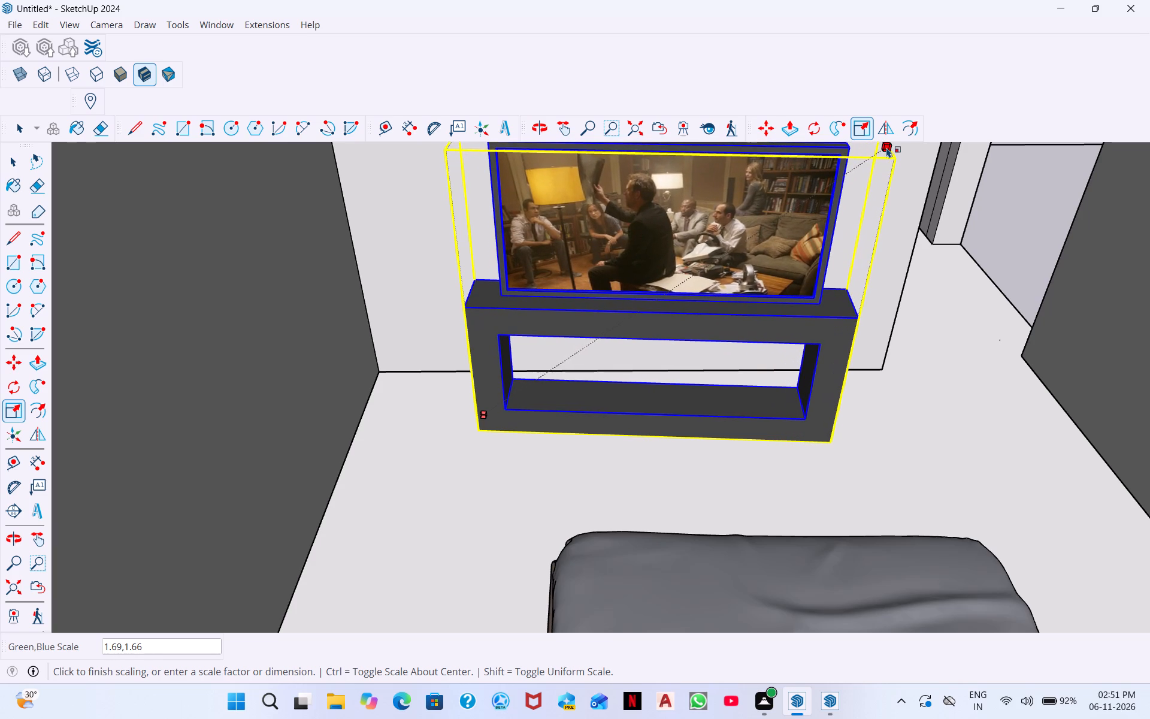
{"action": "left_click", "coordinate": [886, 147]}
{"action": "middle_click_drag", "start_coordinate": [724, 268], "coordinate": [728, 298]}
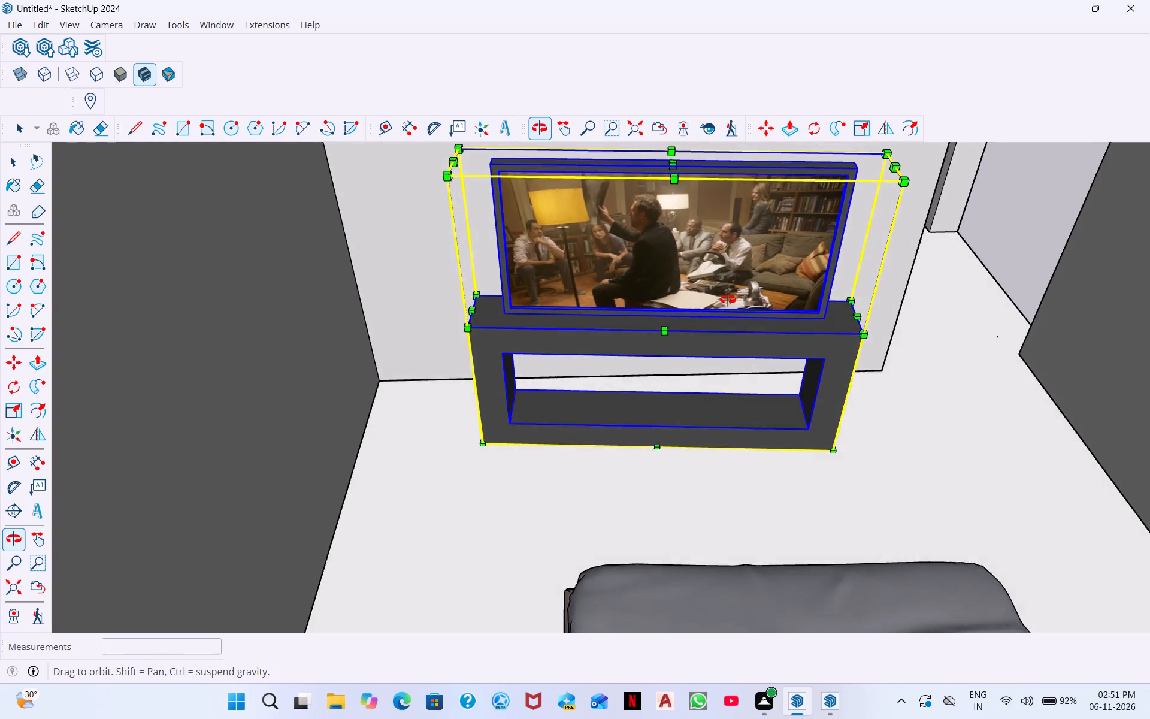
{"action": "scroll", "coordinate": [589, 280], "scroll_direction": "up", "scroll_amount": 2}
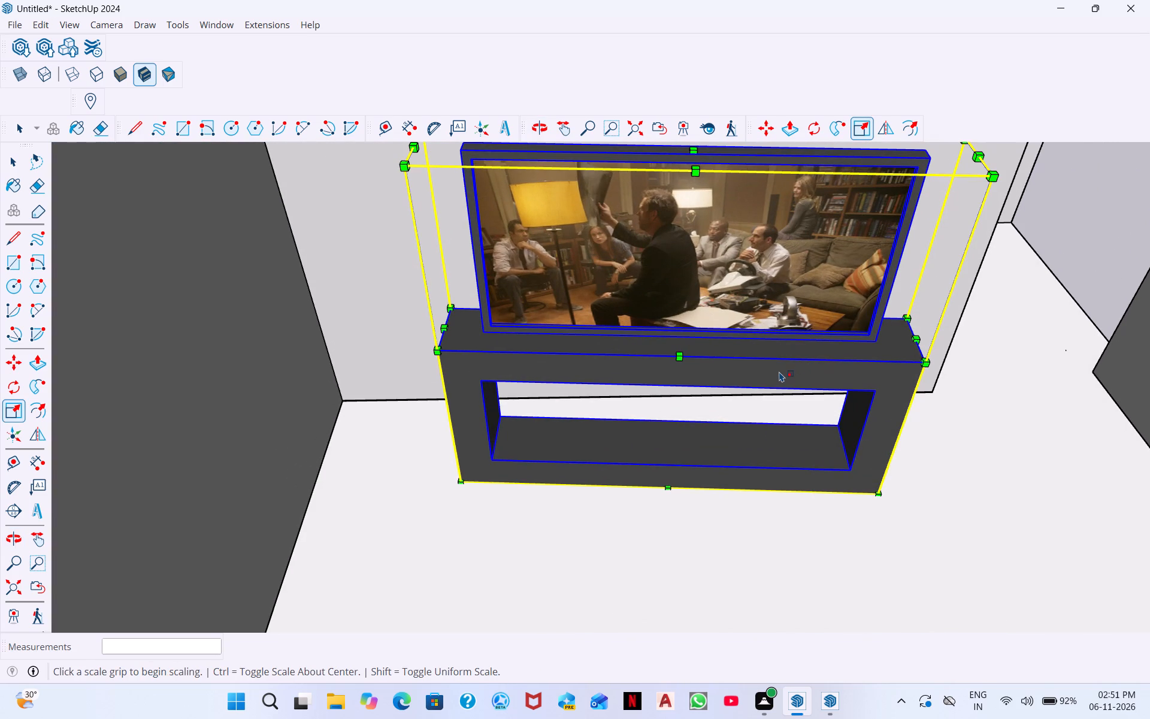
{"action": "left_click", "coordinate": [779, 371]}
Rotate the LCD rack about 7.3° on the ground plane around its lower front corner nearest the partition's open end.
{"action": "key", "text": "q"}
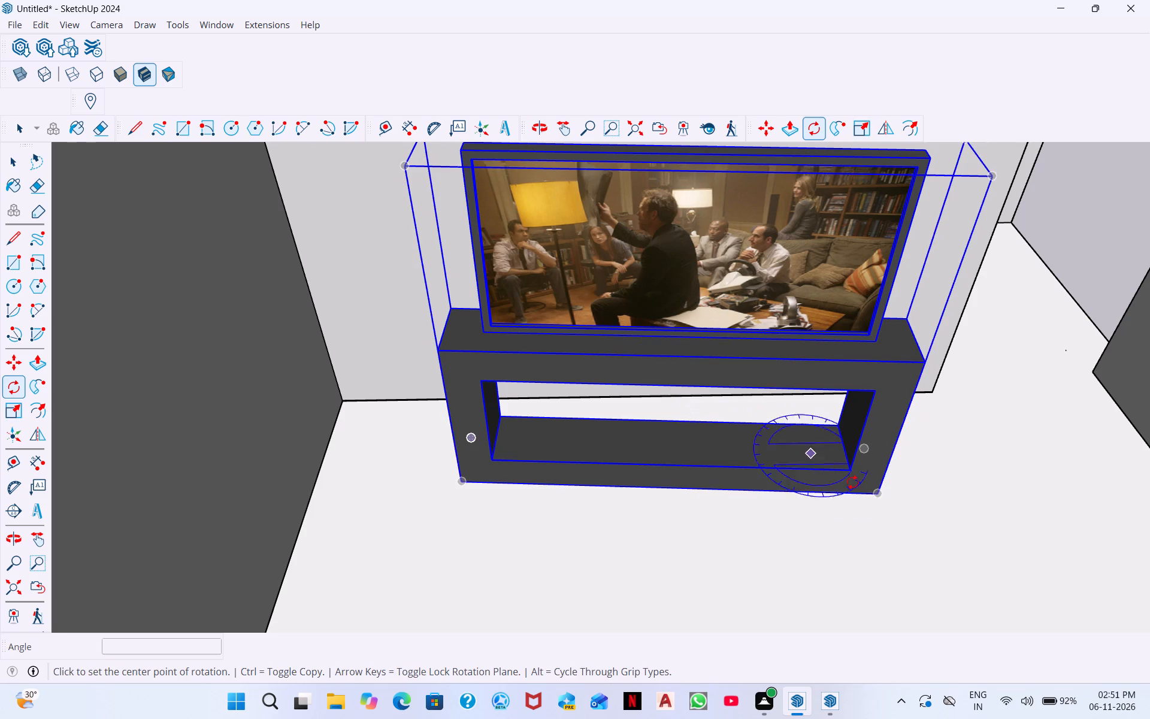
{"action": "left_click", "coordinate": [882, 494]}
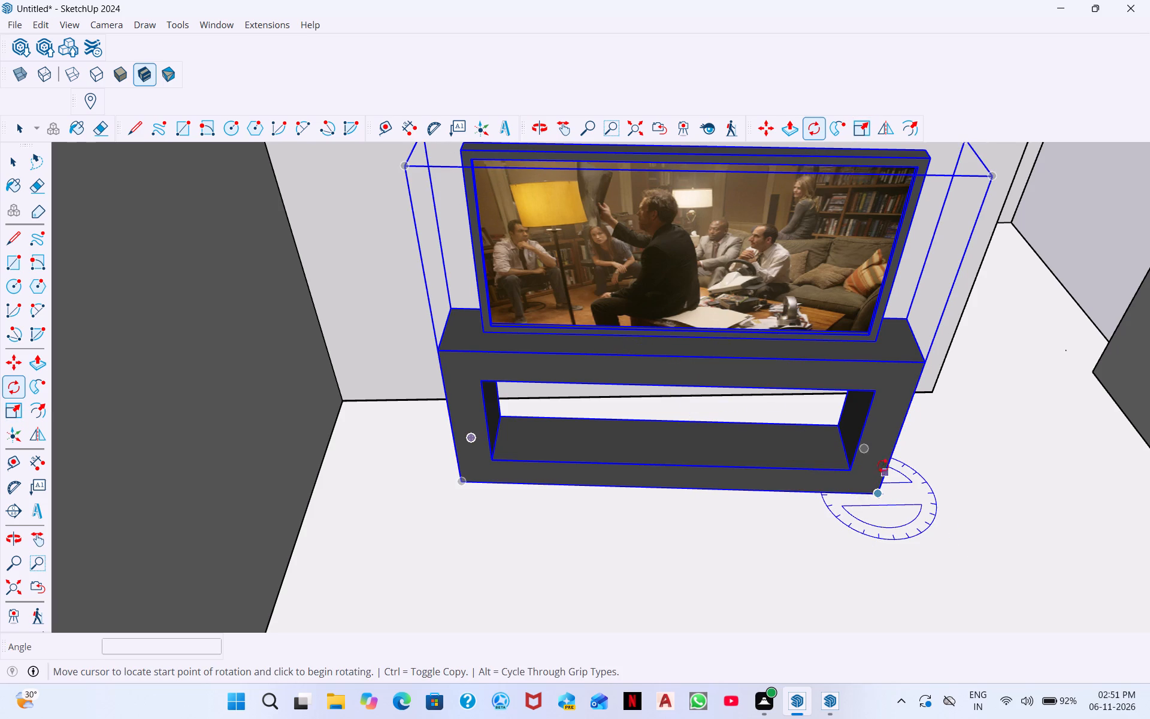
{"action": "left_click", "coordinate": [886, 426]}
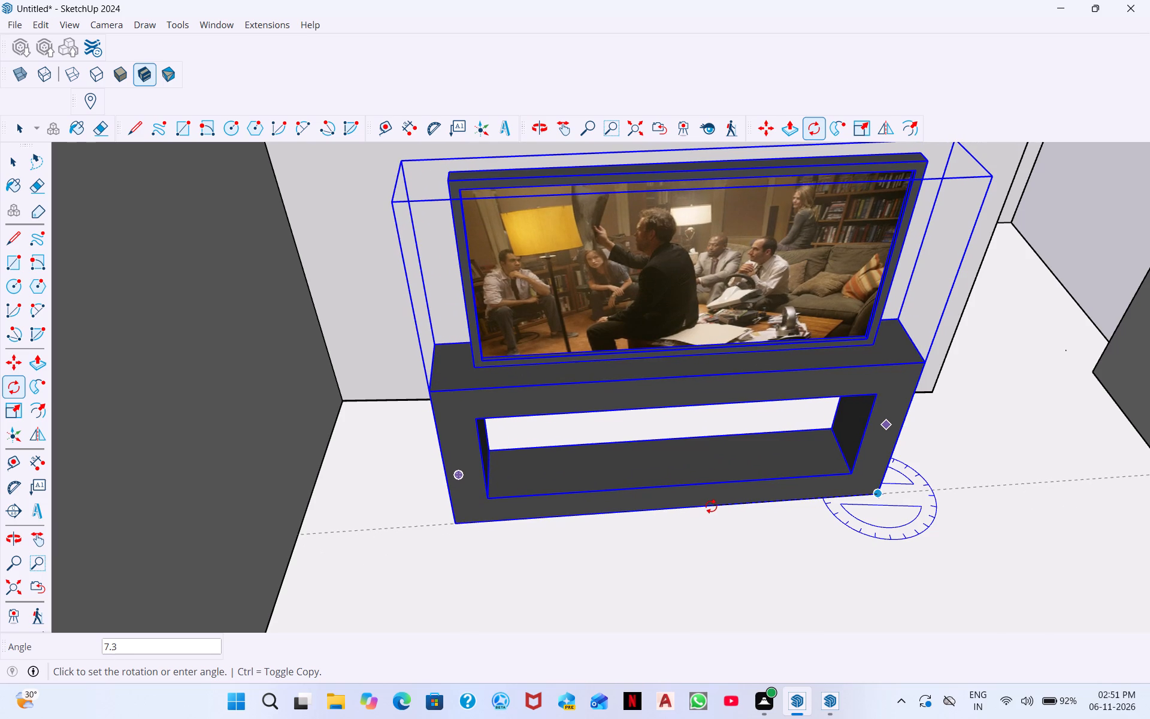
{"action": "left_click", "coordinate": [711, 506]}
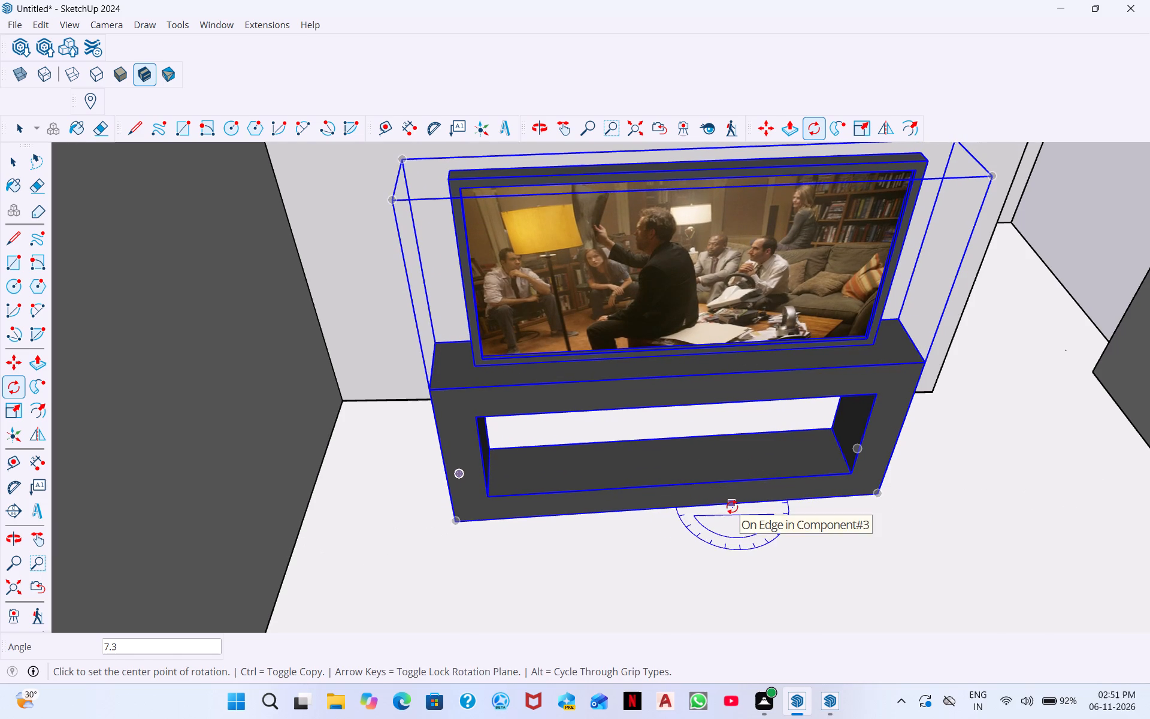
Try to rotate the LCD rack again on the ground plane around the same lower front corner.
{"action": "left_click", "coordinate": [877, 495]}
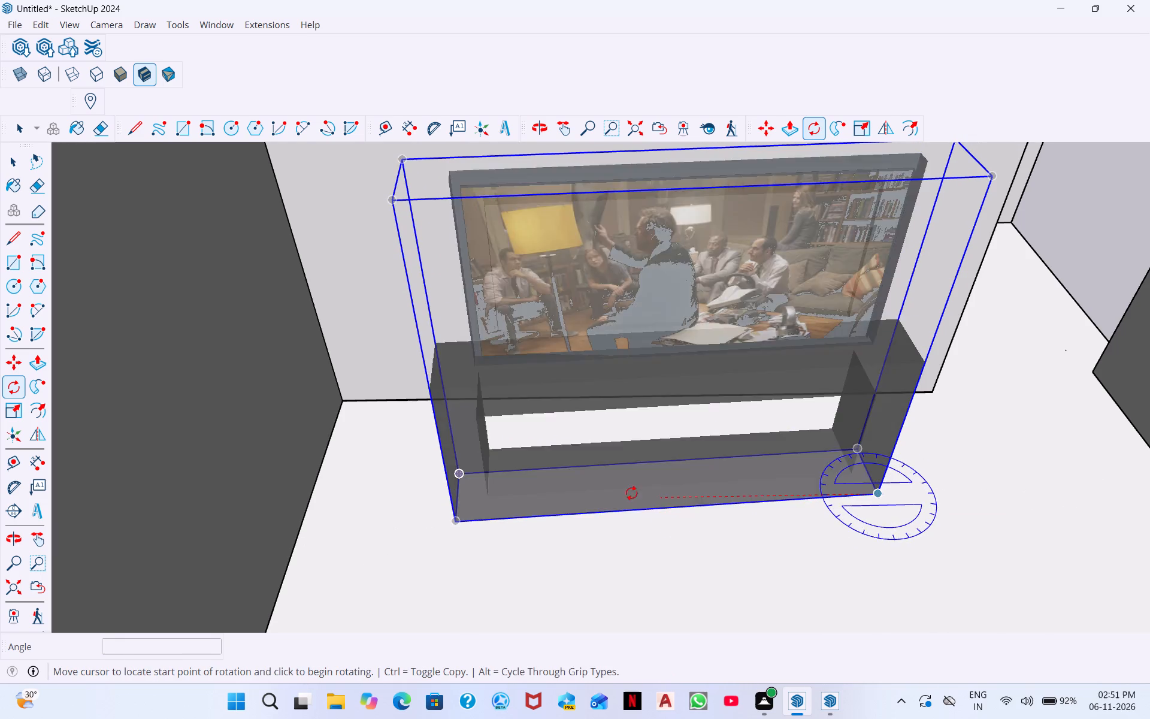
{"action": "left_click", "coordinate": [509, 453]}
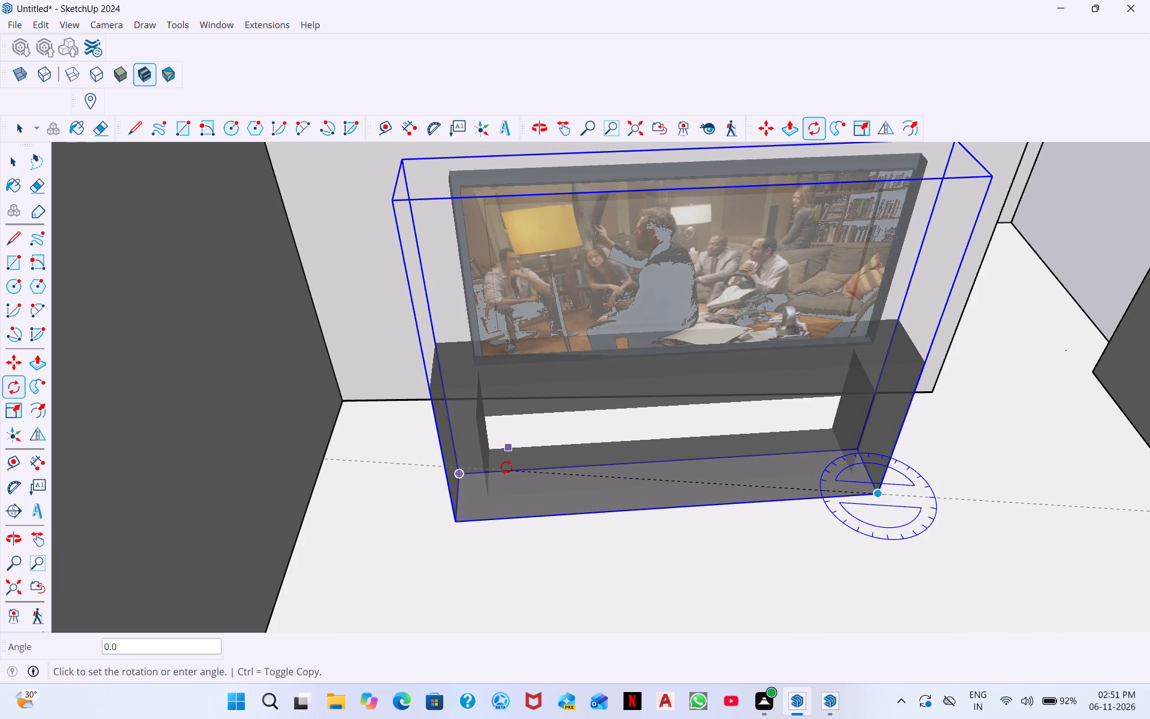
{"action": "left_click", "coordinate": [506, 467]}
Examine the enlarged LCD rack's alignment with the partition wall and the bed from above.
{"action": "middle_click_drag", "start_coordinate": [902, 515], "coordinate": [564, 496]}
{"action": "middle_click_drag", "start_coordinate": [625, 518], "coordinate": [696, 561]}
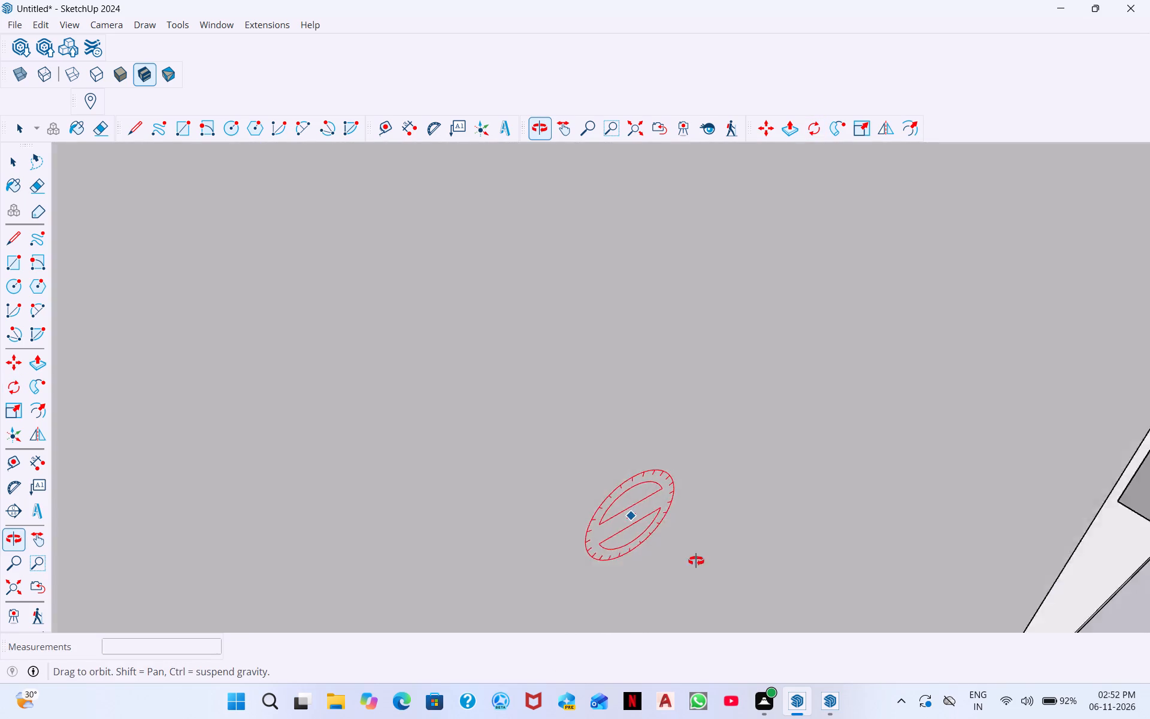
{"action": "middle_click_drag", "start_coordinate": [696, 561], "coordinate": [834, 649]}
{"action": "middle_click_drag", "start_coordinate": [573, 475], "coordinate": [815, 513]}
{"action": "scroll", "coordinate": [583, 485], "scroll_direction": "down", "scroll_amount": 9}
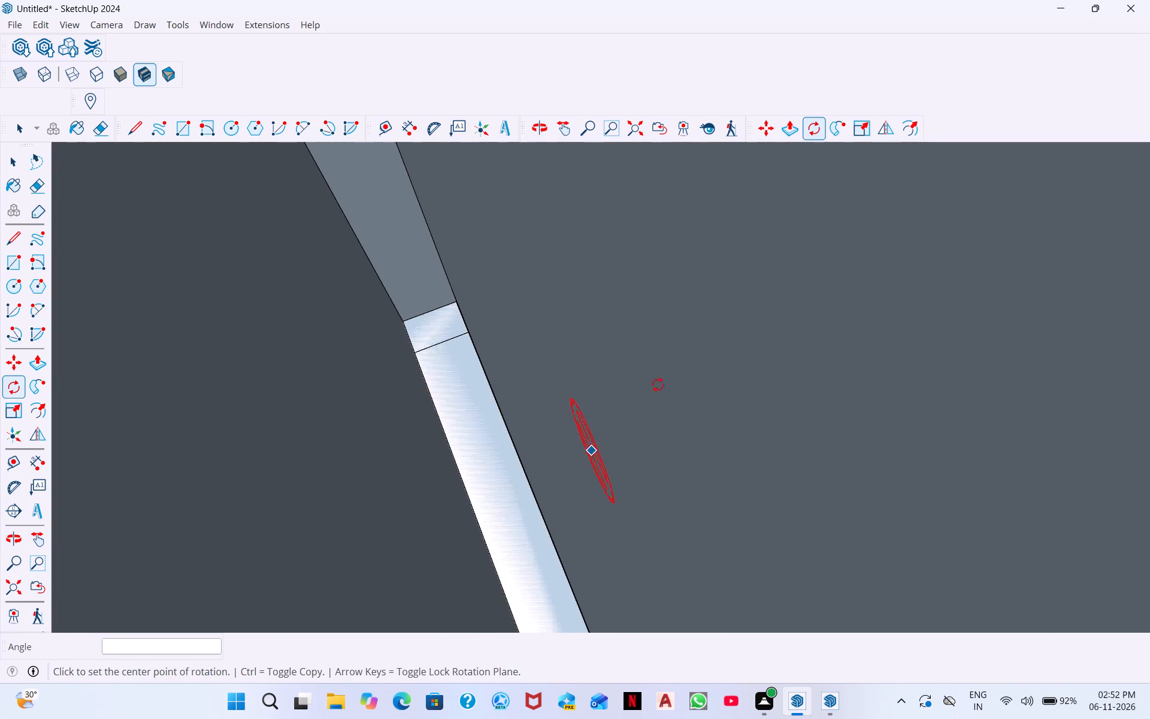
{"action": "left_click", "coordinate": [629, 122]}
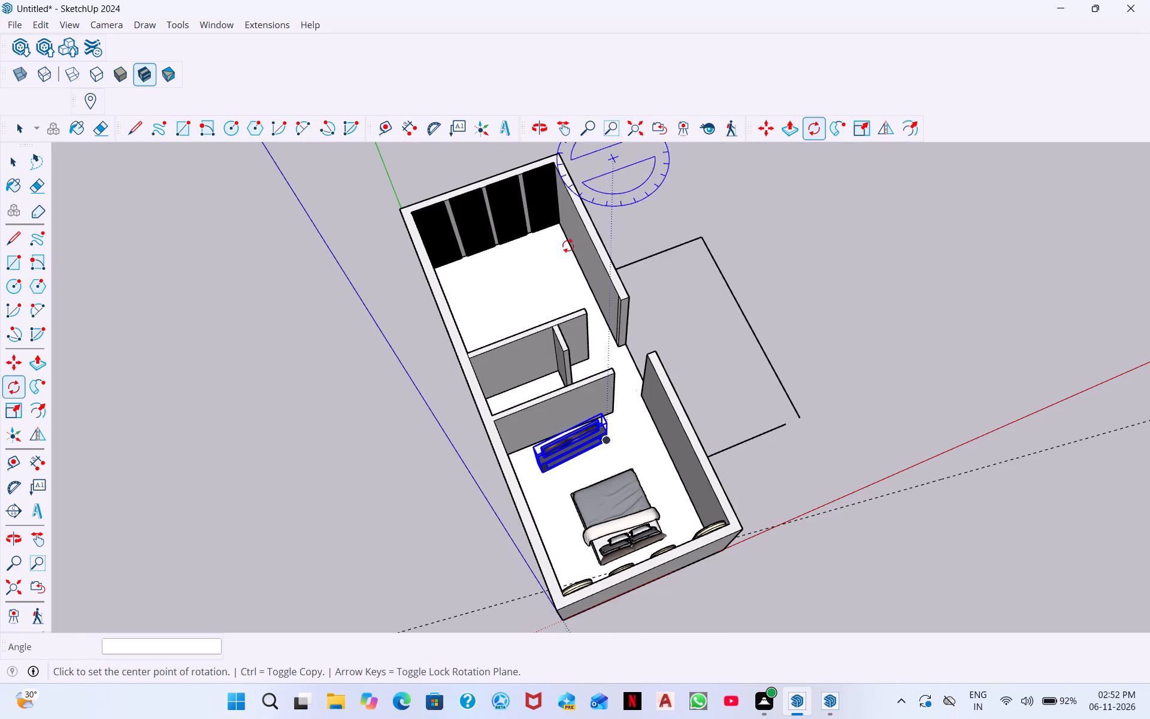
{"action": "scroll", "coordinate": [565, 493], "scroll_direction": "up", "scroll_amount": 11}
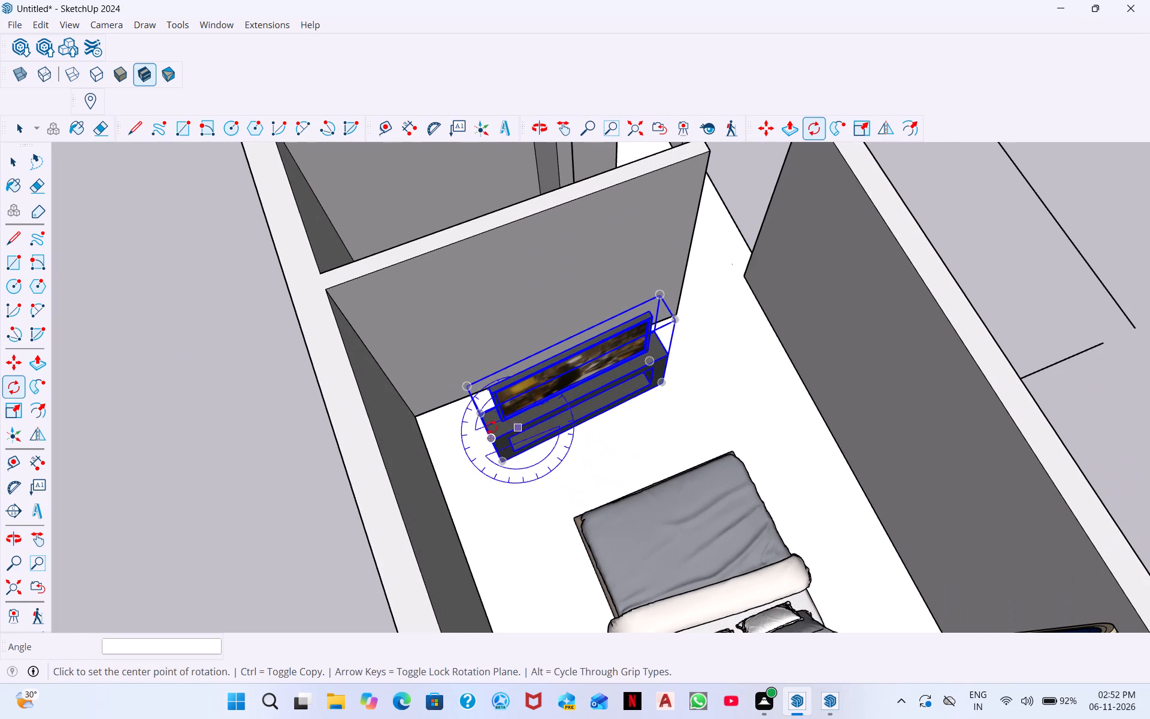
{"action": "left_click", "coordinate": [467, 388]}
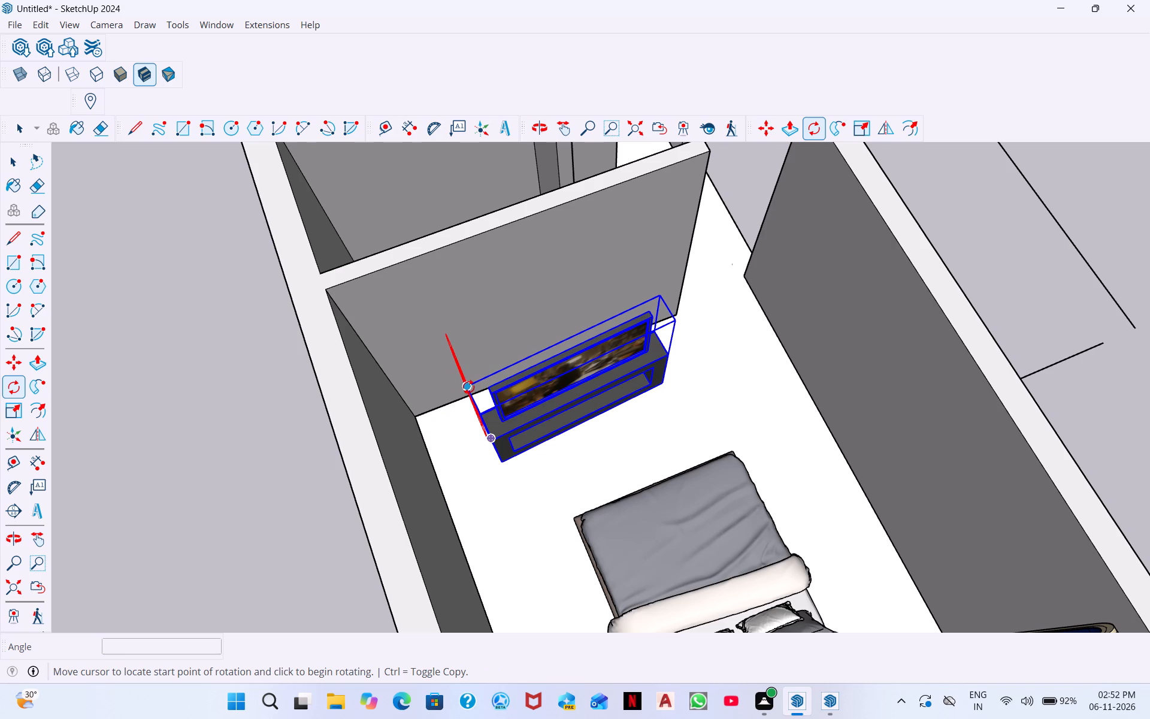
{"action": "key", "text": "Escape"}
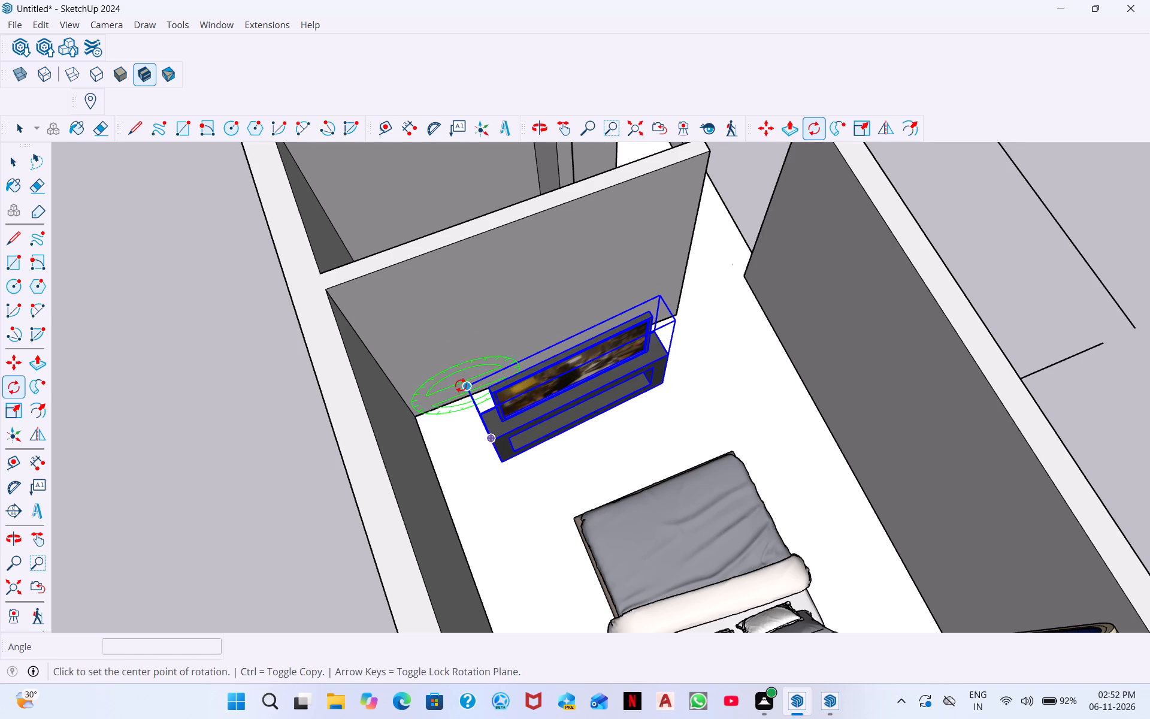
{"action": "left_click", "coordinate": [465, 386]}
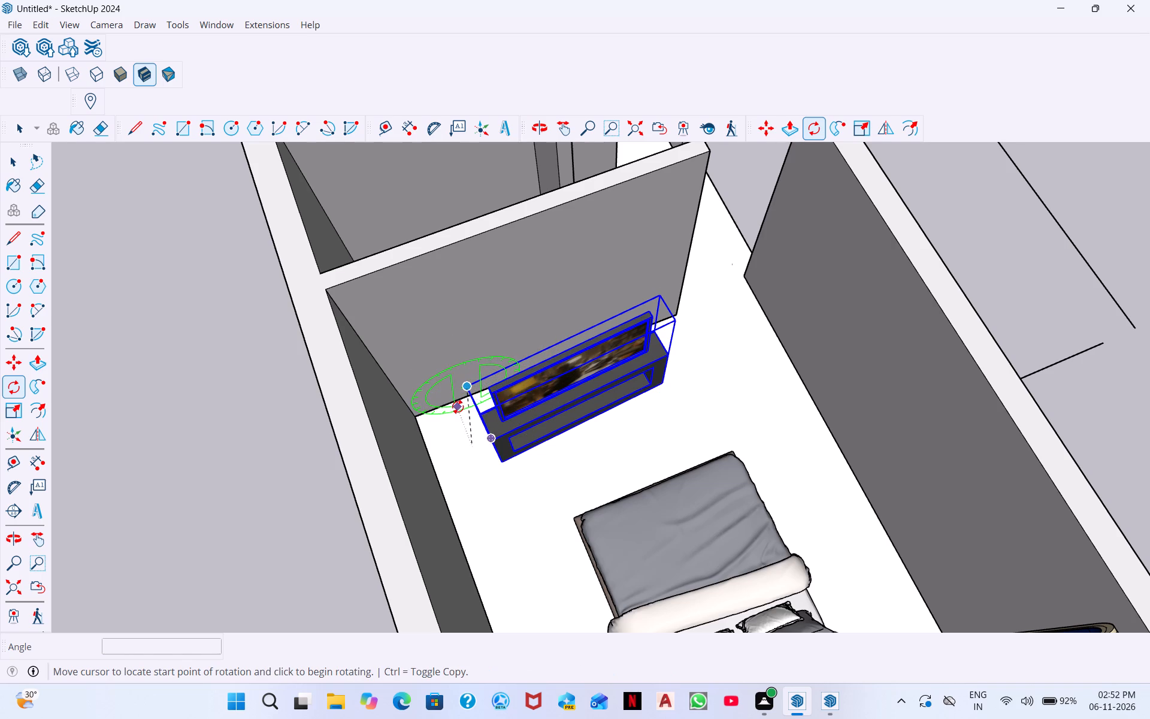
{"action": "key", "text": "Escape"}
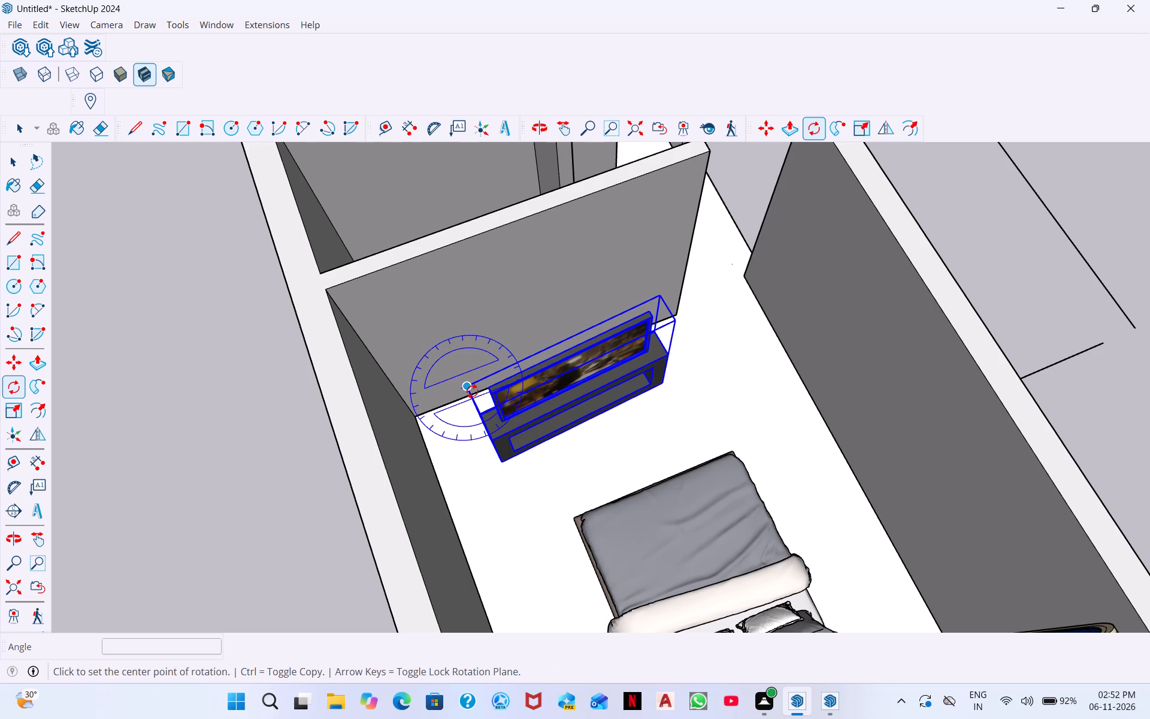
Rotate the LCD rack about 6.3° on the ground plane around its rear upper corner nearest the partition's closed end.
{"action": "left_click", "coordinate": [472, 391]}
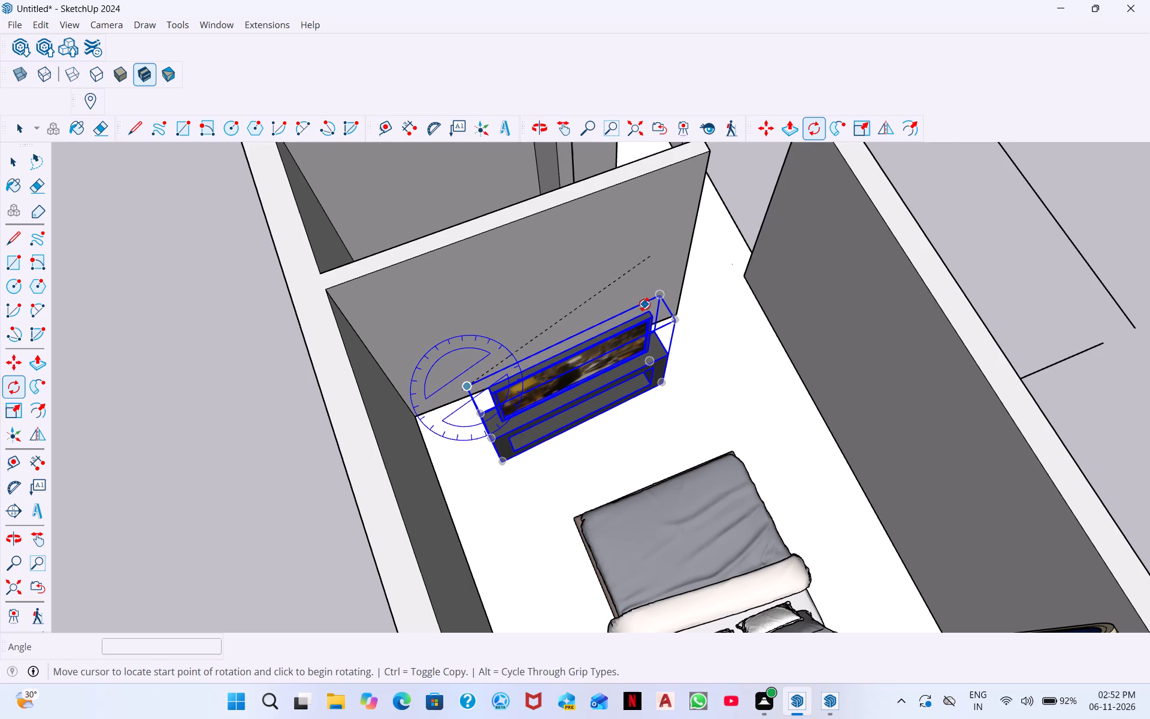
{"action": "left_click", "coordinate": [664, 307]}
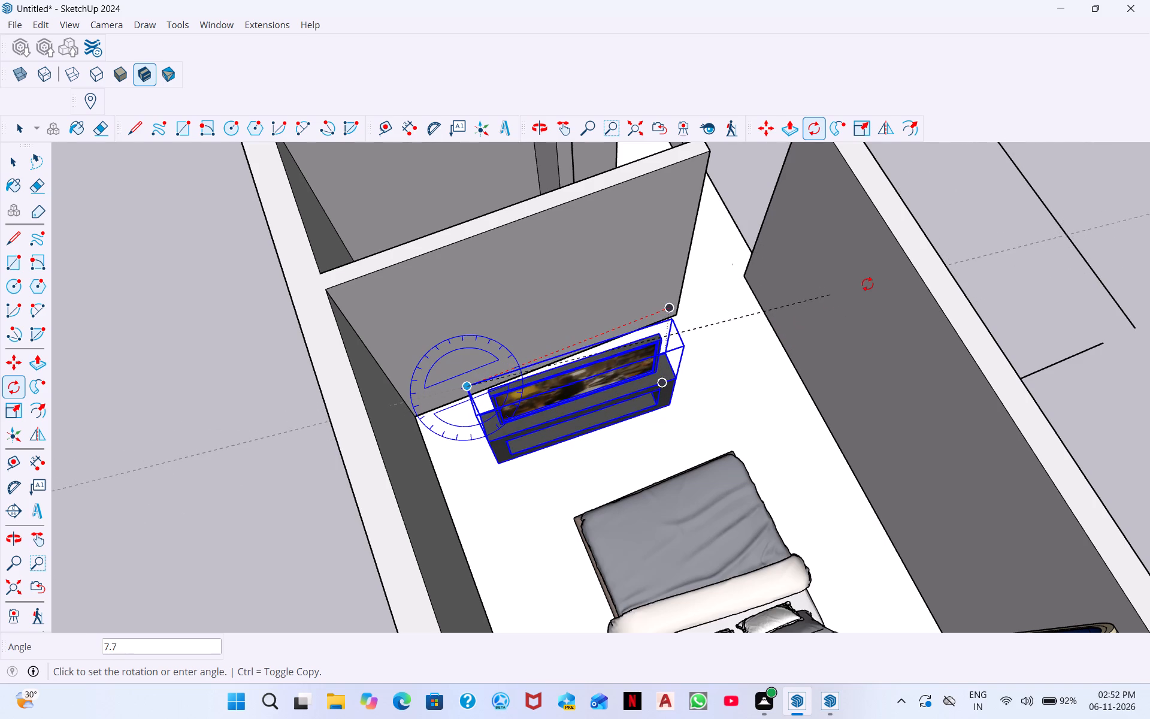
{"action": "left_click", "coordinate": [878, 273]}
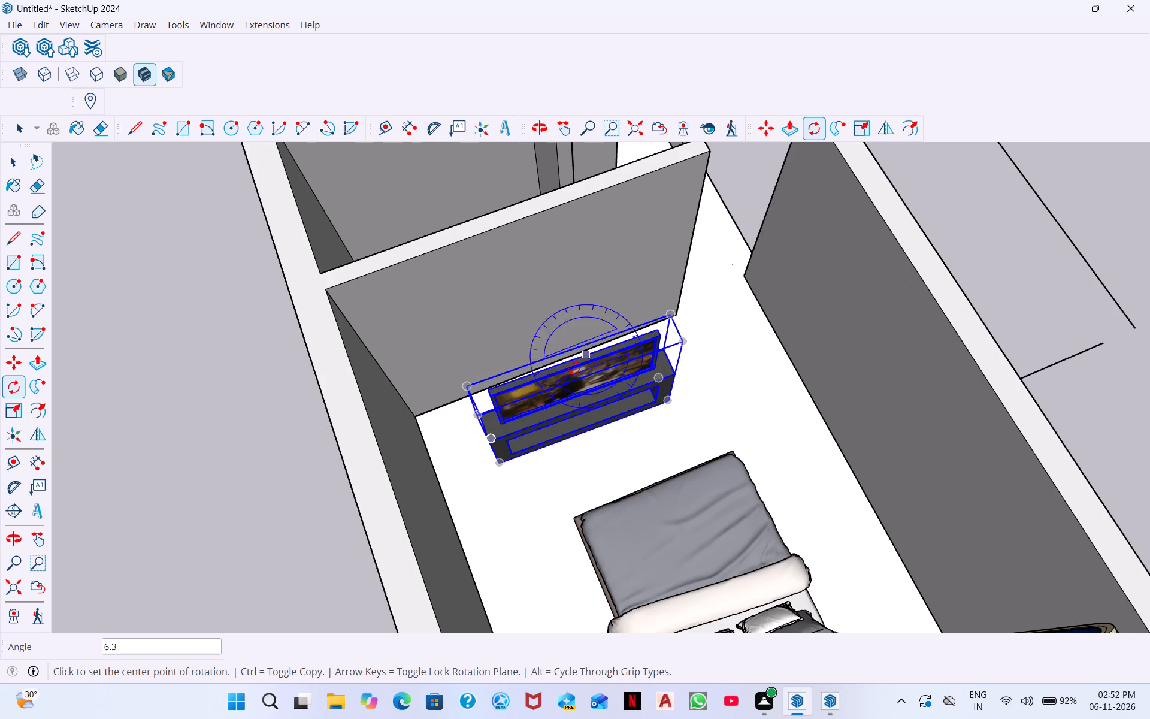
Examine the rotated LCD rack's position against the partition wall from several viewpoints.
{"action": "scroll", "coordinate": [716, 332], "scroll_direction": "up", "scroll_amount": 8}
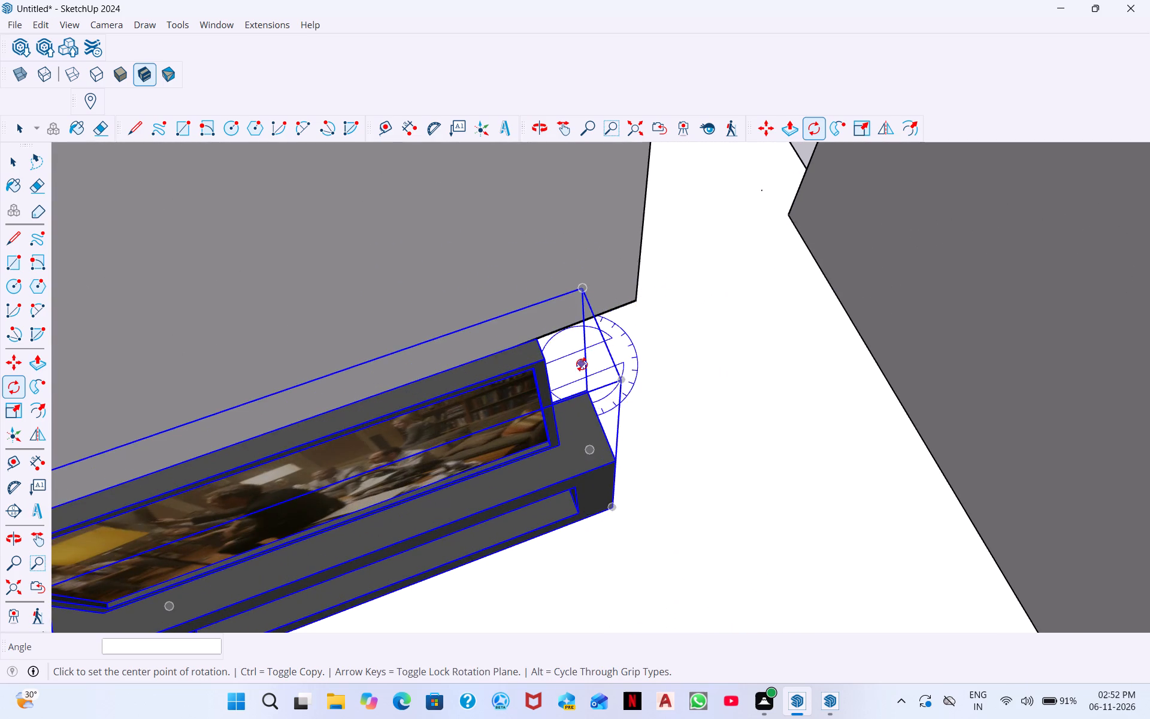
{"action": "scroll", "coordinate": [582, 364], "scroll_direction": "down", "scroll_amount": 7}
{"action": "scroll", "coordinate": [559, 418], "scroll_direction": "down", "scroll_amount": 1}
{"action": "middle_click_drag", "start_coordinate": [559, 418], "coordinate": [592, 497]}
{"action": "middle_click_drag", "start_coordinate": [605, 466], "coordinate": [577, 330]}
{"action": "middle_click_drag", "start_coordinate": [467, 496], "coordinate": [485, 413]}
{"action": "middle_click_drag", "start_coordinate": [495, 470], "coordinate": [509, 387]}
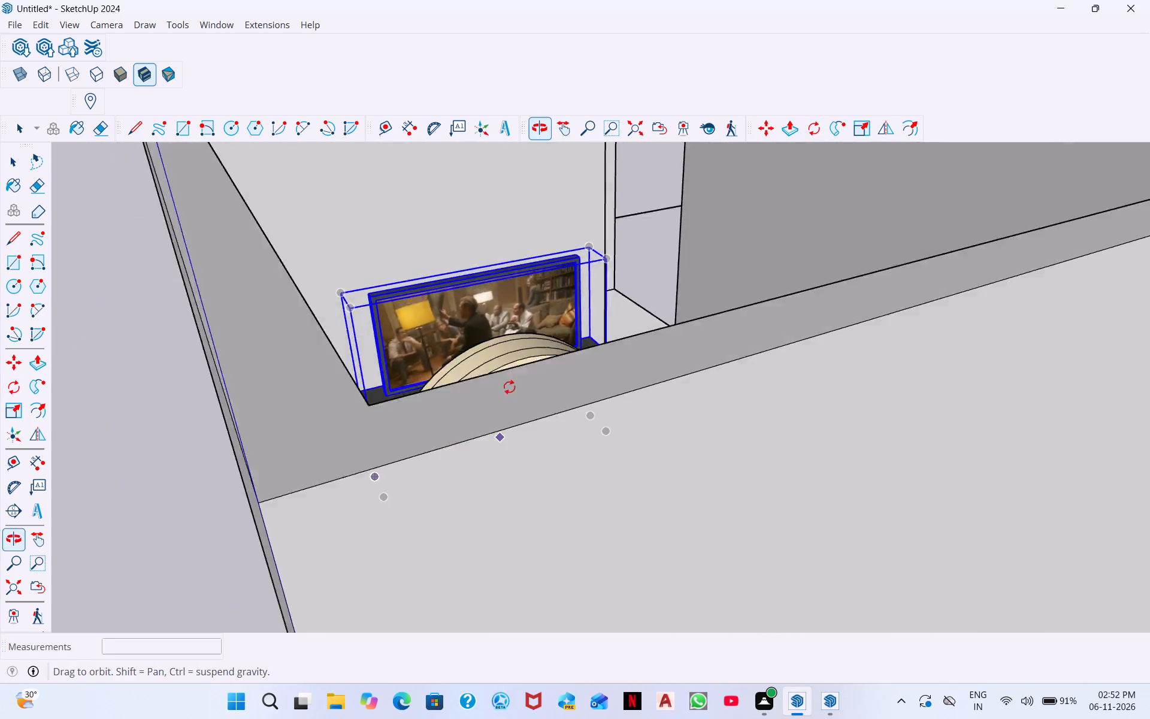
{"action": "middle_click_drag", "start_coordinate": [509, 387], "coordinate": [509, 388]}
{"action": "middle_click_drag", "start_coordinate": [519, 418], "coordinate": [523, 535]}
{"action": "middle_click_drag", "start_coordinate": [498, 341], "coordinate": [496, 419]}
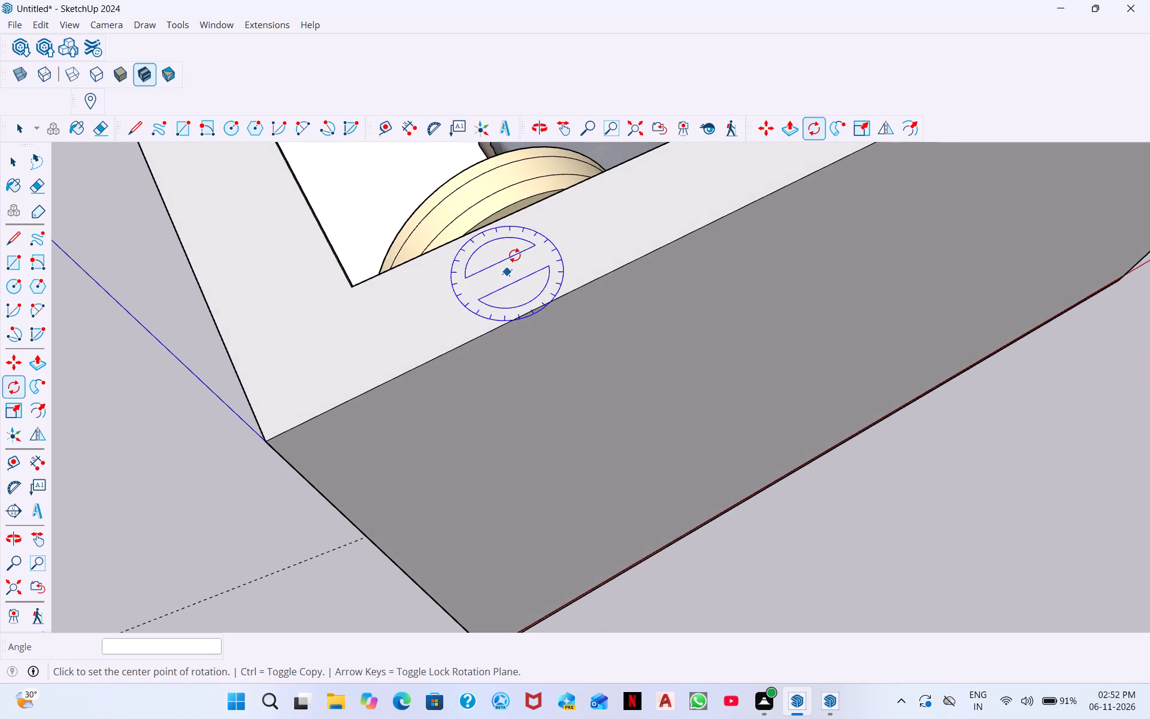
{"action": "scroll", "coordinate": [519, 255], "scroll_direction": "up", "scroll_amount": 4}
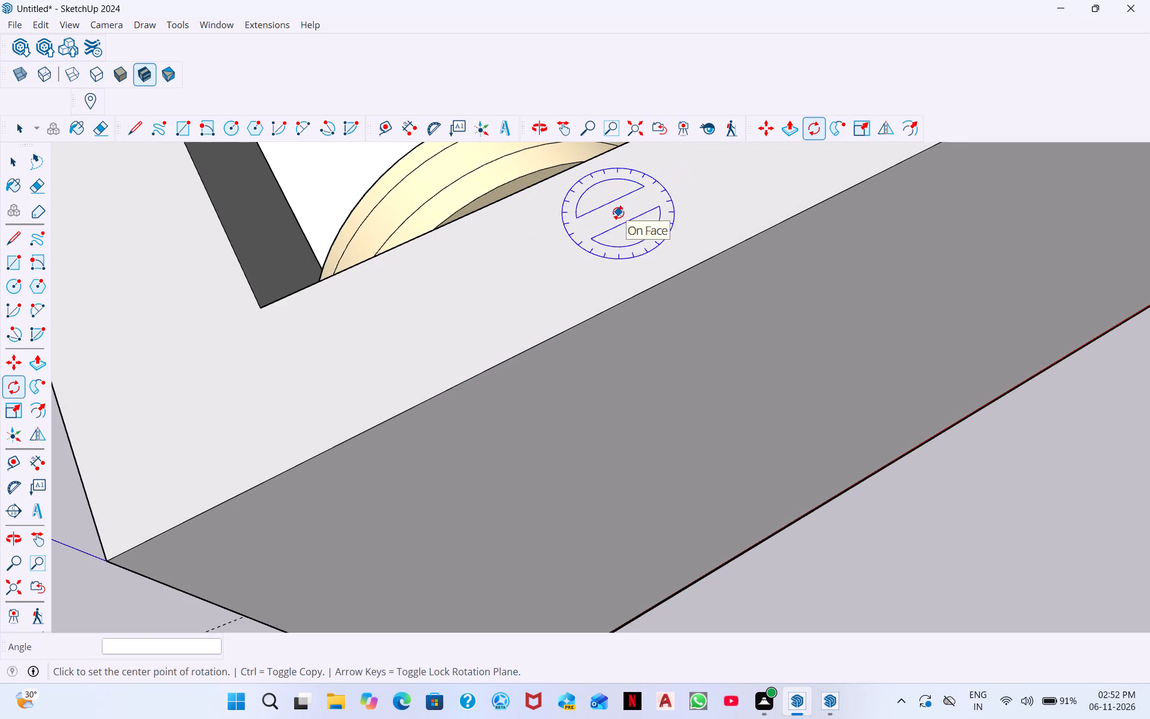
{"action": "key", "text": "space"}
{"action": "scroll", "coordinate": [416, 270], "scroll_direction": "down", "scroll_amount": 4}
{"action": "scroll", "coordinate": [502, 241], "scroll_direction": "down", "scroll_amount": 6}
{"action": "scroll", "coordinate": [496, 211], "scroll_direction": "up", "scroll_amount": 3}
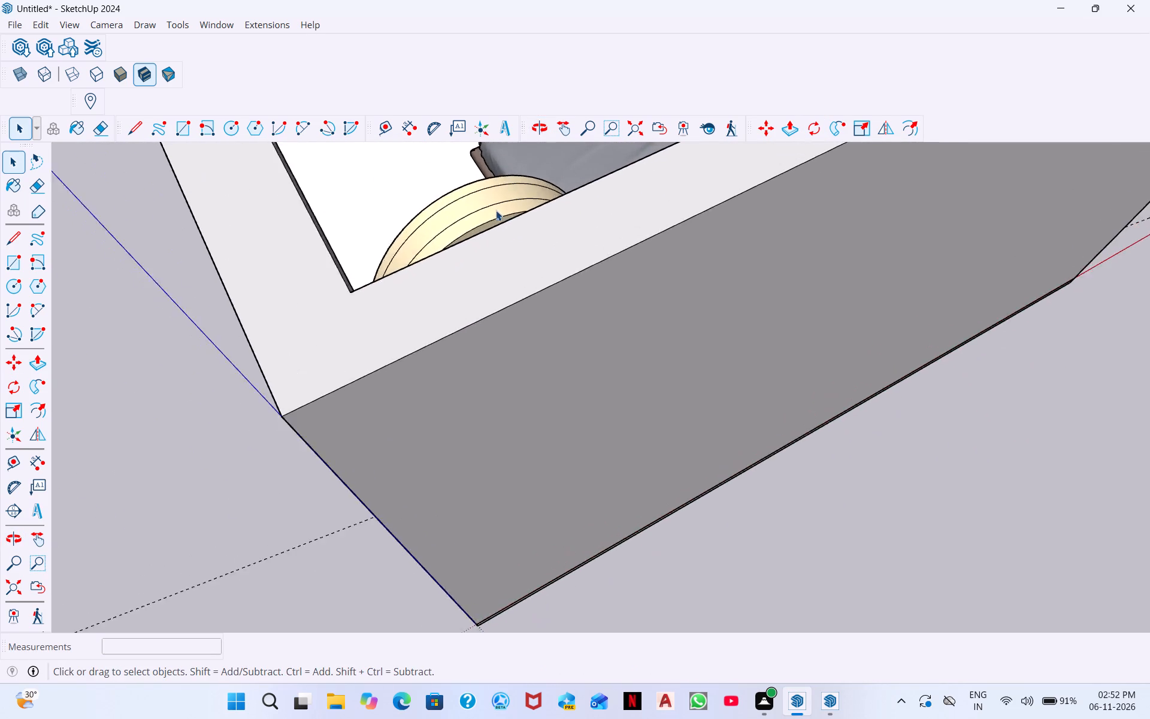
{"action": "scroll", "coordinate": [496, 210], "scroll_direction": "down", "scroll_amount": 4}
{"action": "middle_click_drag", "start_coordinate": [437, 241], "coordinate": [679, 206]}
{"action": "middle_click_drag", "start_coordinate": [534, 253], "coordinate": [664, 203]}
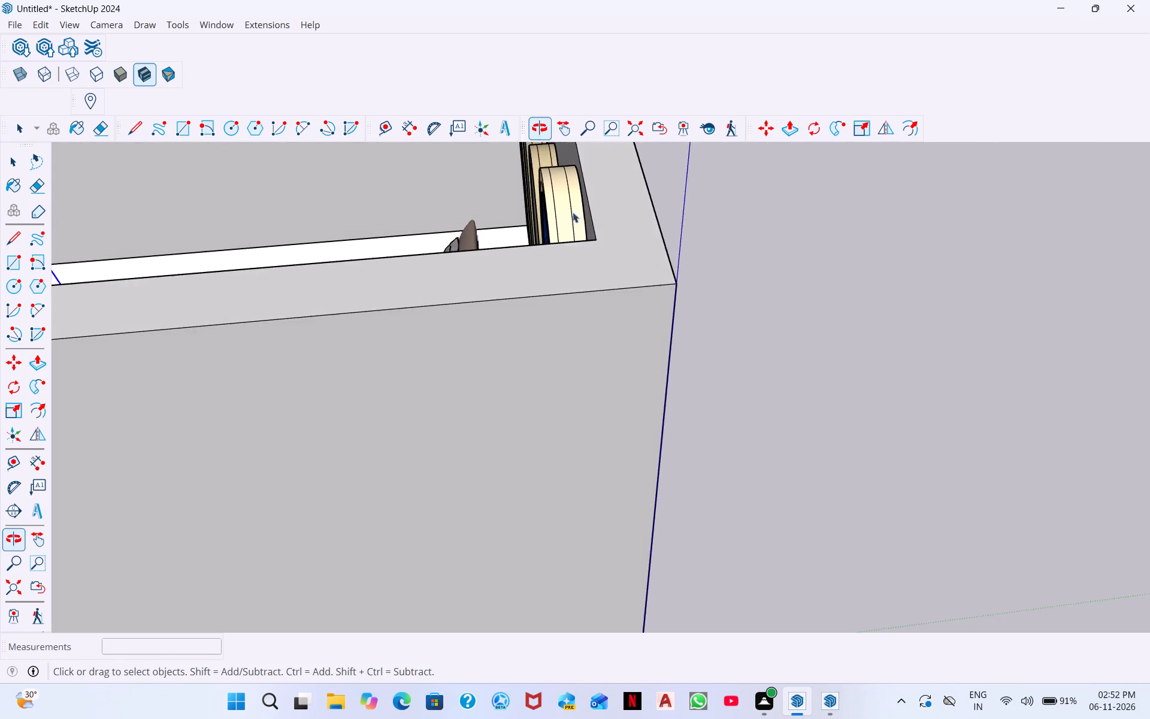
{"action": "scroll", "coordinate": [555, 215], "scroll_direction": "down", "scroll_amount": 6}
{"action": "middle_click_drag", "start_coordinate": [544, 194], "coordinate": [261, 214]}
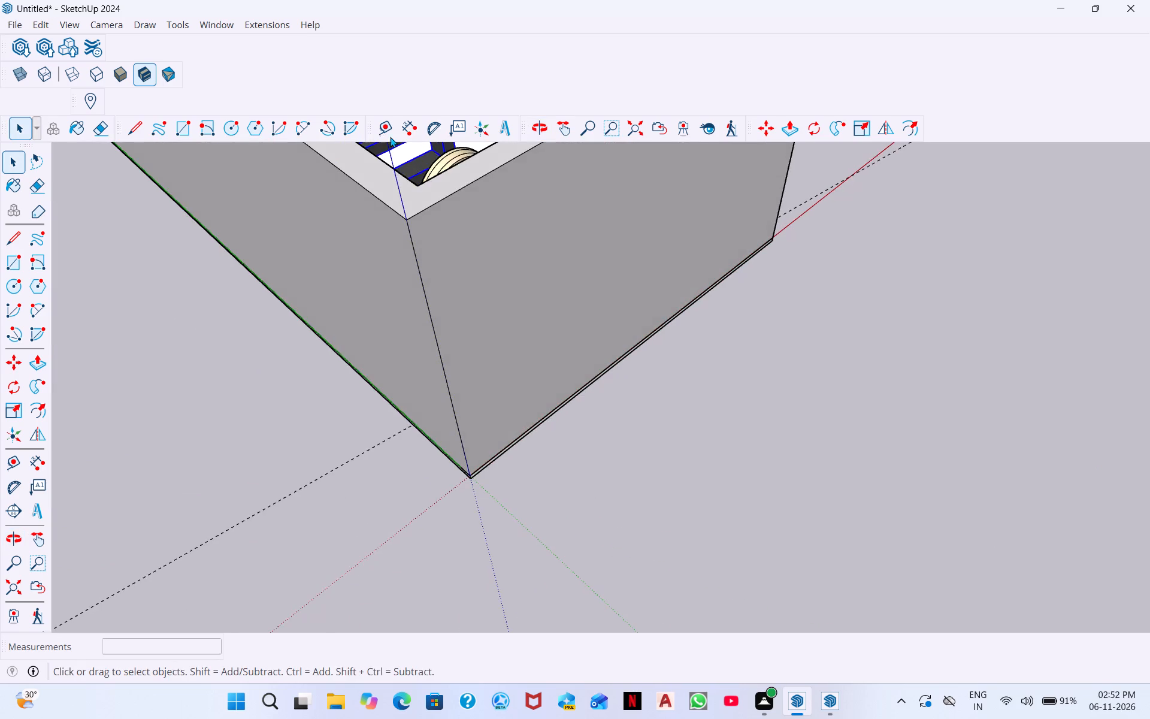
{"action": "middle_click_drag", "start_coordinate": [440, 161], "coordinate": [434, 322]}
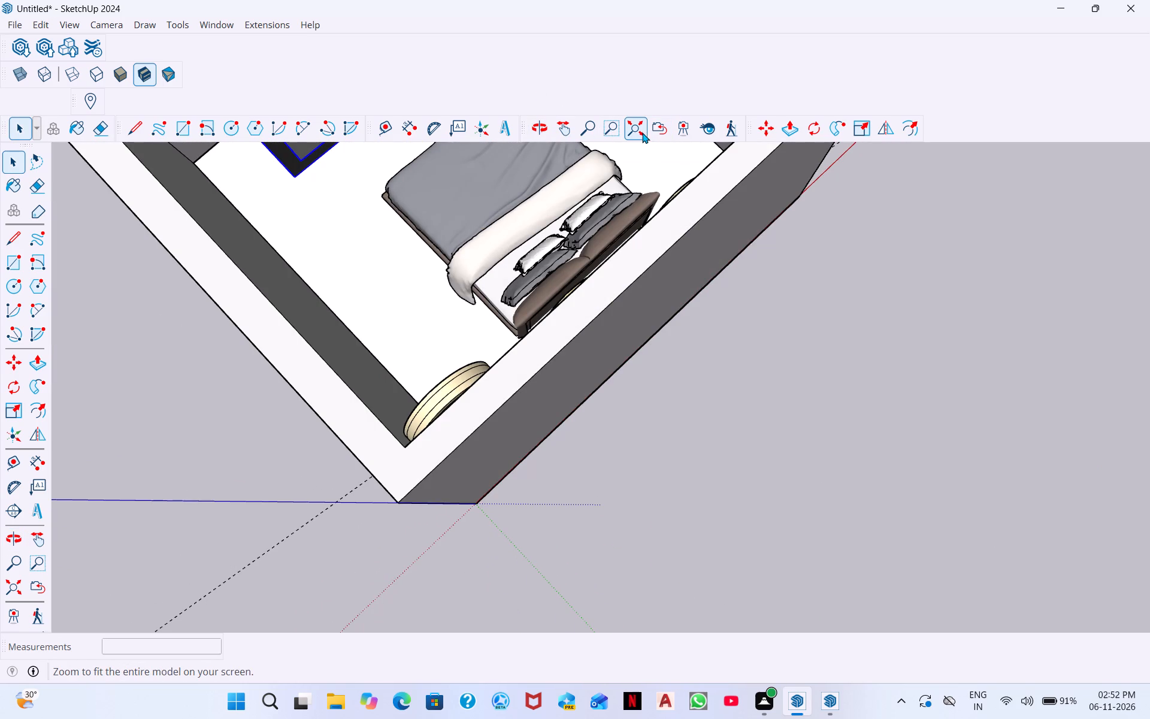
Move the LCD rack about 2' 1 13/16" by its rear lower corner onto the base edge of the partition wall.
{"action": "left_click", "coordinate": [642, 132]}
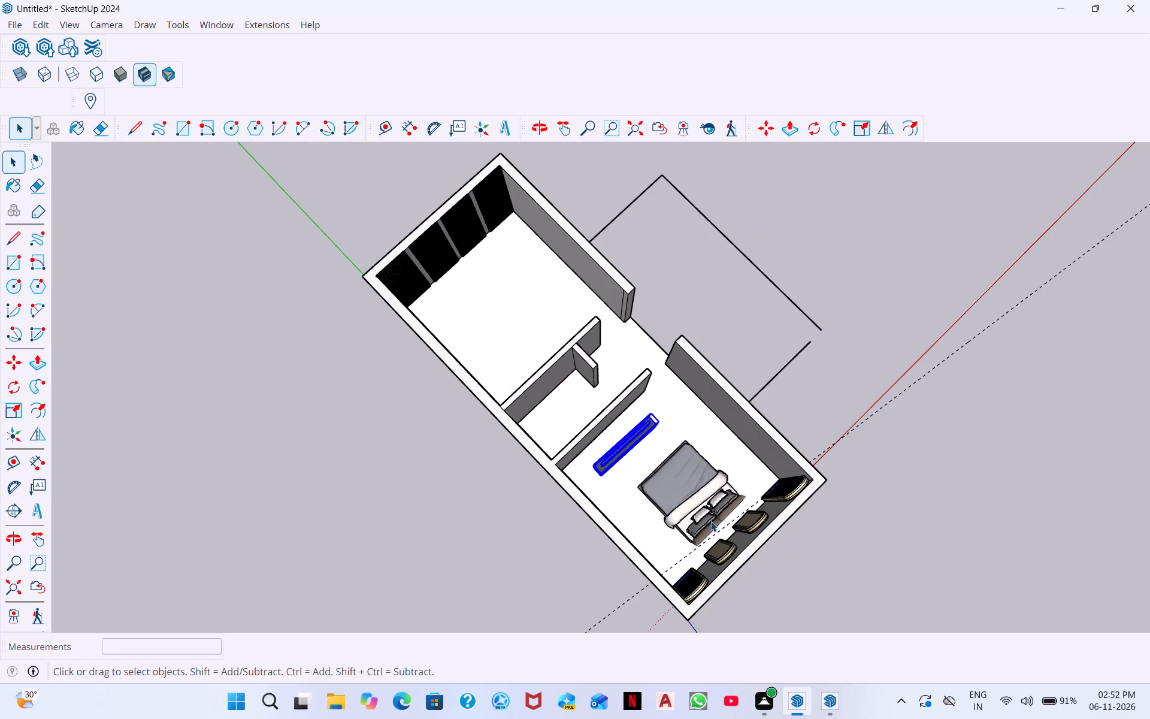
{"action": "middle_click_drag", "start_coordinate": [711, 521], "coordinate": [586, 359]}
{"action": "scroll", "coordinate": [628, 481], "scroll_direction": "up", "scroll_amount": 8}
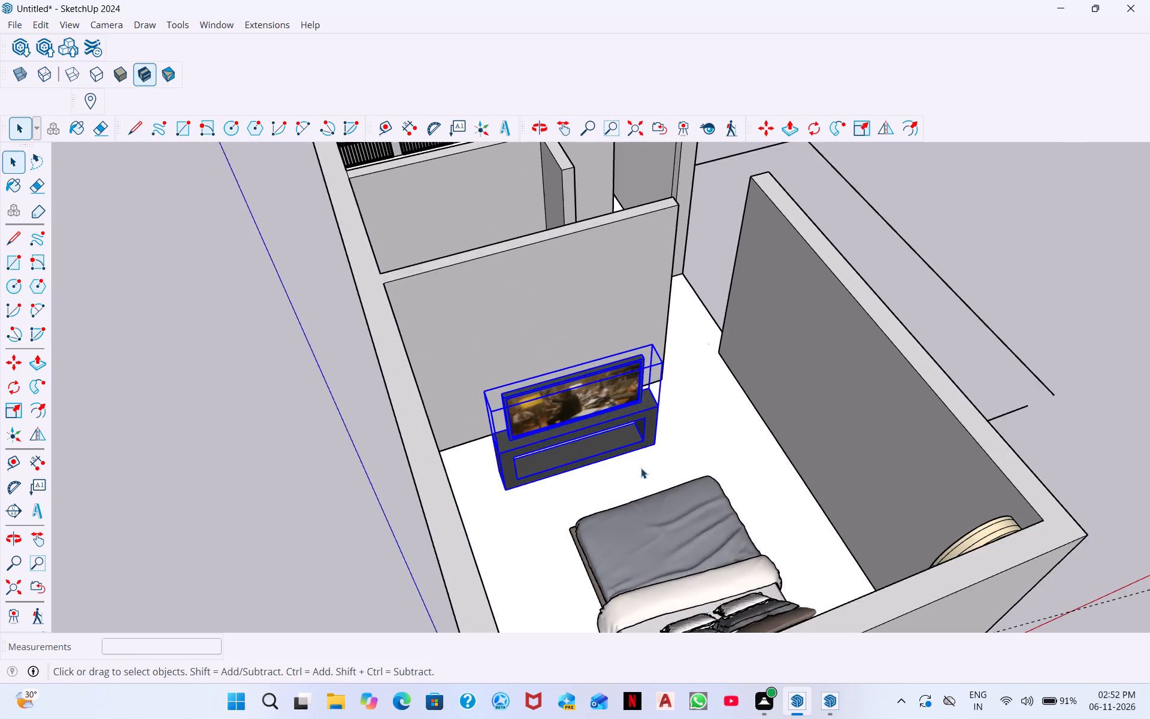
{"action": "scroll", "coordinate": [641, 467], "scroll_direction": "up", "scroll_amount": 12}
{"action": "scroll", "coordinate": [652, 418], "scroll_direction": "down", "scroll_amount": 1}
{"action": "middle_click_drag", "start_coordinate": [652, 418], "coordinate": [555, 365]}
{"action": "middle_click_drag", "start_coordinate": [655, 404], "coordinate": [579, 365]}
{"action": "middle_click_drag", "start_coordinate": [609, 340], "coordinate": [540, 336]}
{"action": "left_click", "coordinate": [760, 132]}
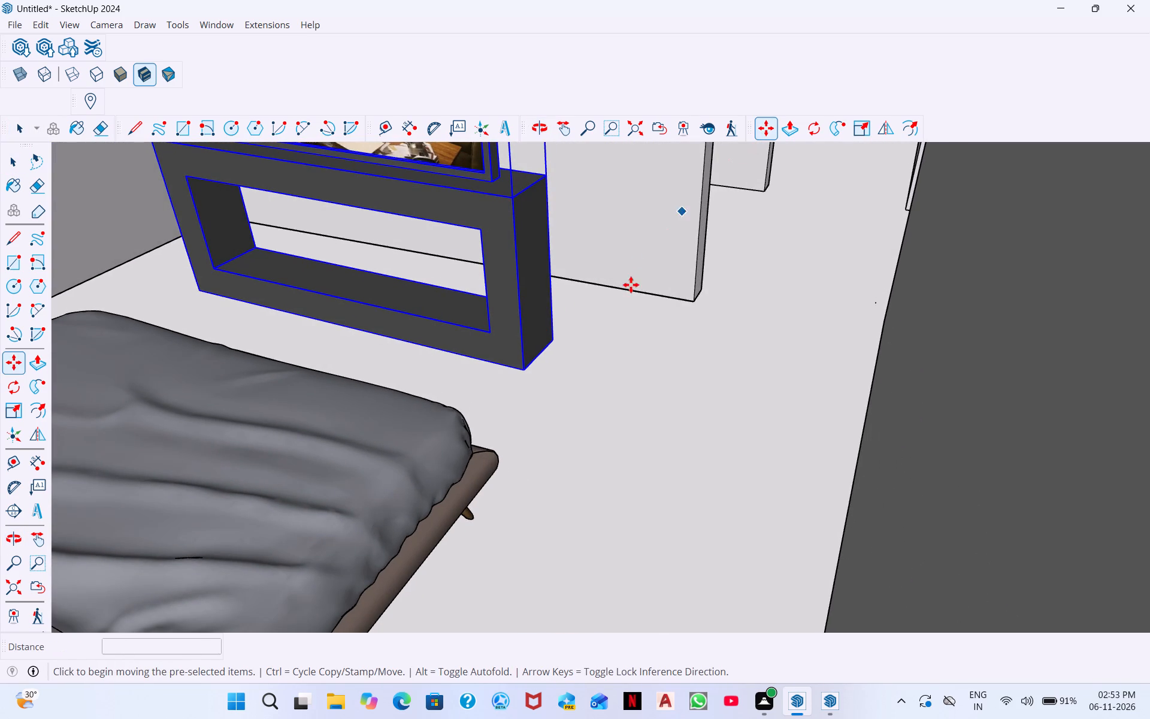
{"action": "left_click", "coordinate": [553, 340]}
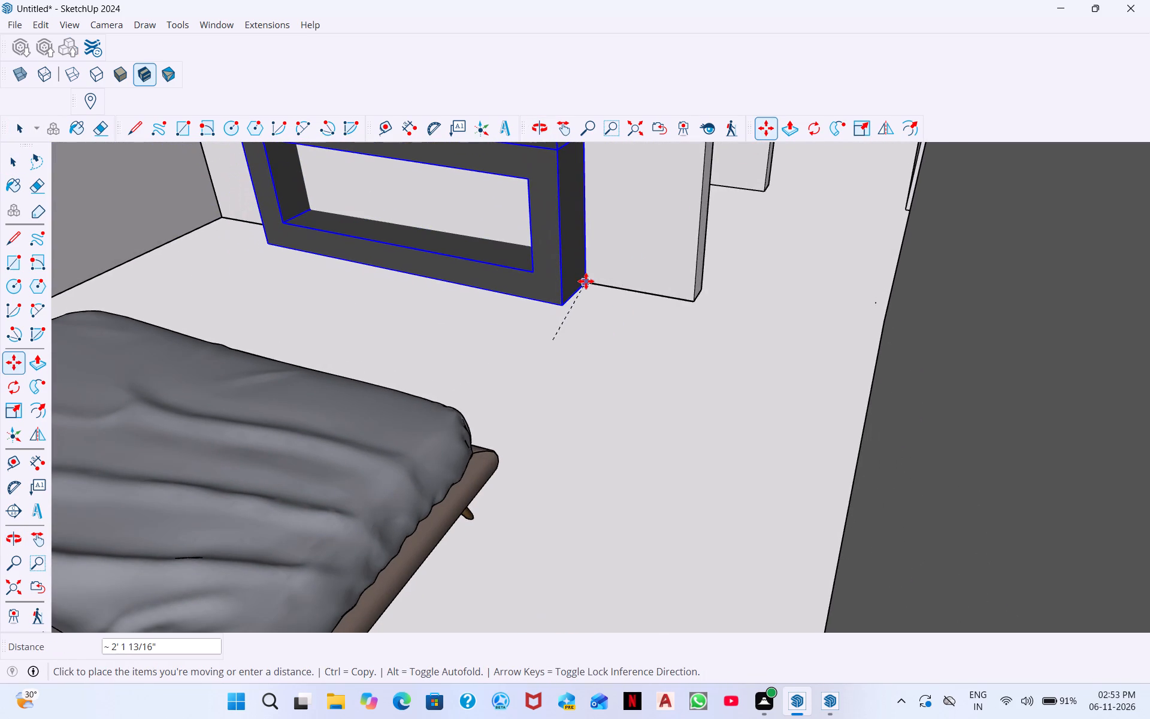
{"action": "left_click", "coordinate": [586, 281]}
Place a protractor guide of about 2.0° along the LCD rack's front base edge, centred on the corner nearest the partition's closed end.
{"action": "scroll", "coordinate": [432, 314], "scroll_direction": "down", "scroll_amount": 5}
{"action": "scroll", "coordinate": [491, 249], "scroll_direction": "down", "scroll_amount": 4}
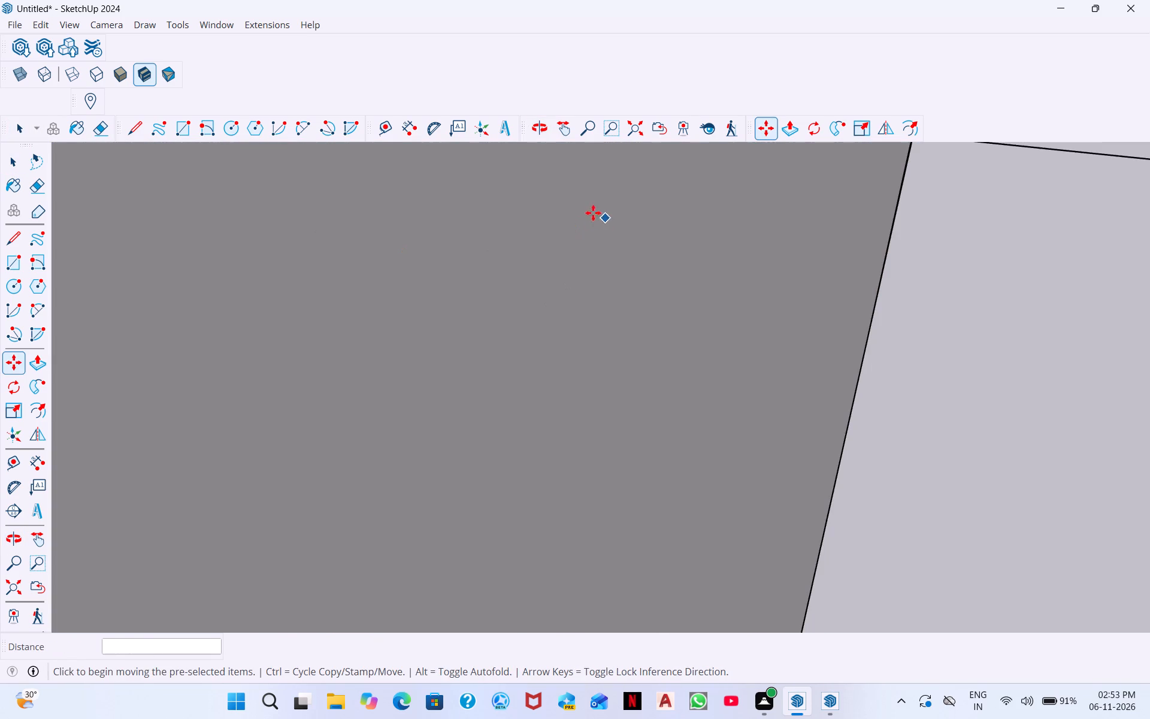
{"action": "scroll", "coordinate": [593, 213], "scroll_direction": "down", "scroll_amount": 3}
{"action": "left_click", "coordinate": [632, 130]}
{"action": "scroll", "coordinate": [506, 355], "scroll_direction": "down", "scroll_amount": 1}
{"action": "scroll", "coordinate": [521, 351], "scroll_direction": "up", "scroll_amount": 8}
{"action": "scroll", "coordinate": [649, 374], "scroll_direction": "up", "scroll_amount": 2}
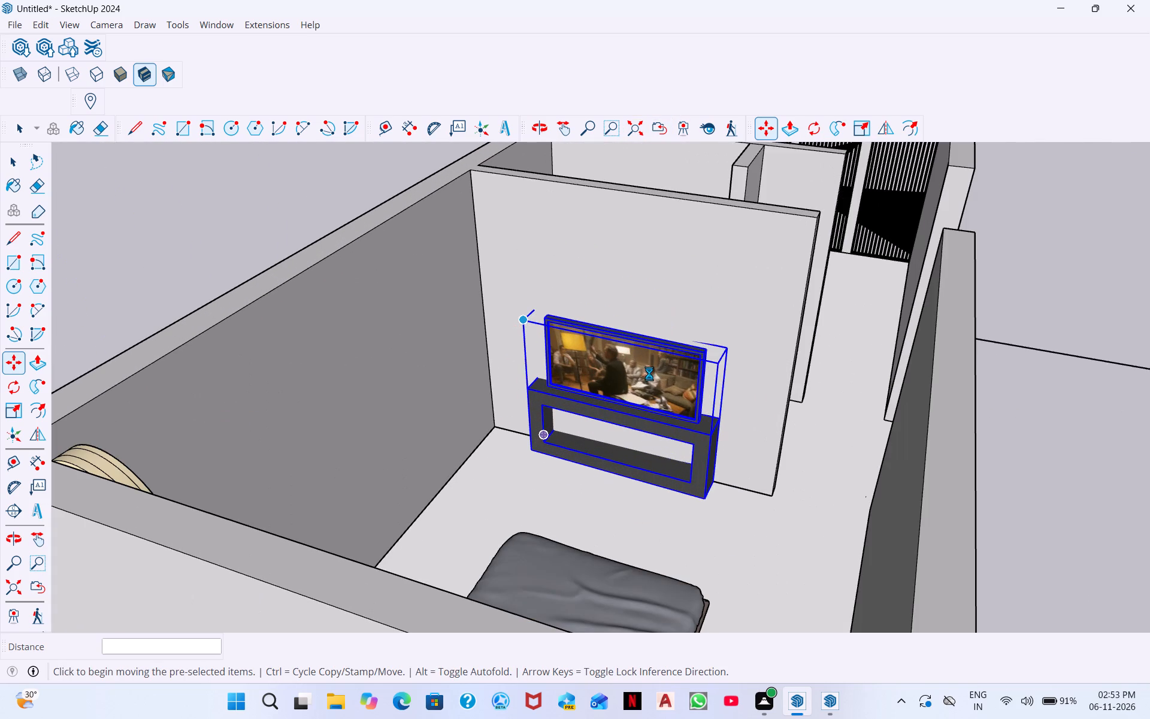
{"action": "scroll", "coordinate": [649, 373], "scroll_direction": "up", "scroll_amount": 7}
{"action": "scroll", "coordinate": [522, 306], "scroll_direction": "up", "scroll_amount": 4}
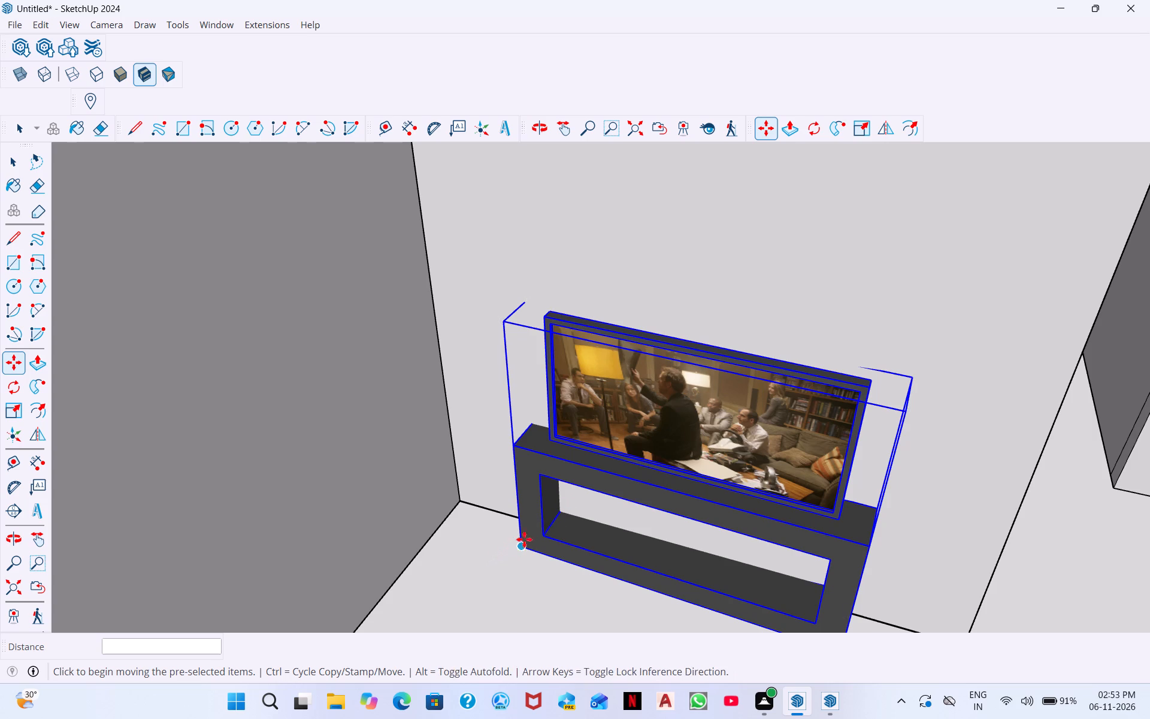
{"action": "left_click", "coordinate": [429, 135]}
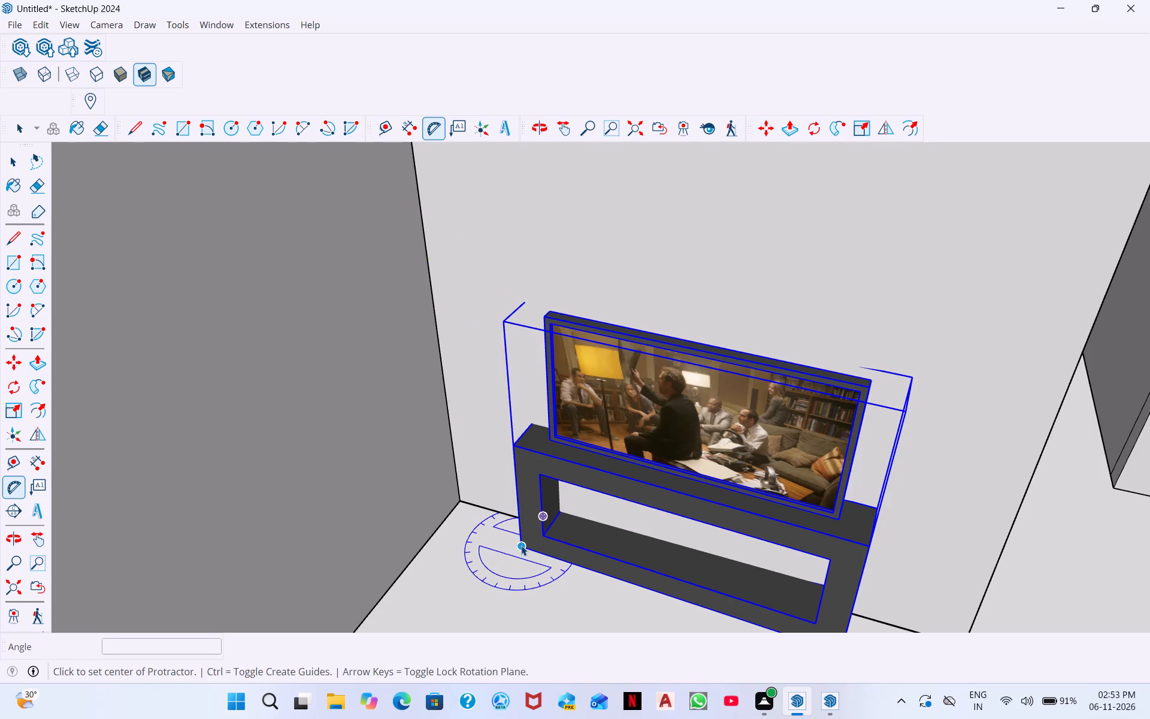
{"action": "left_click", "coordinate": [521, 545]}
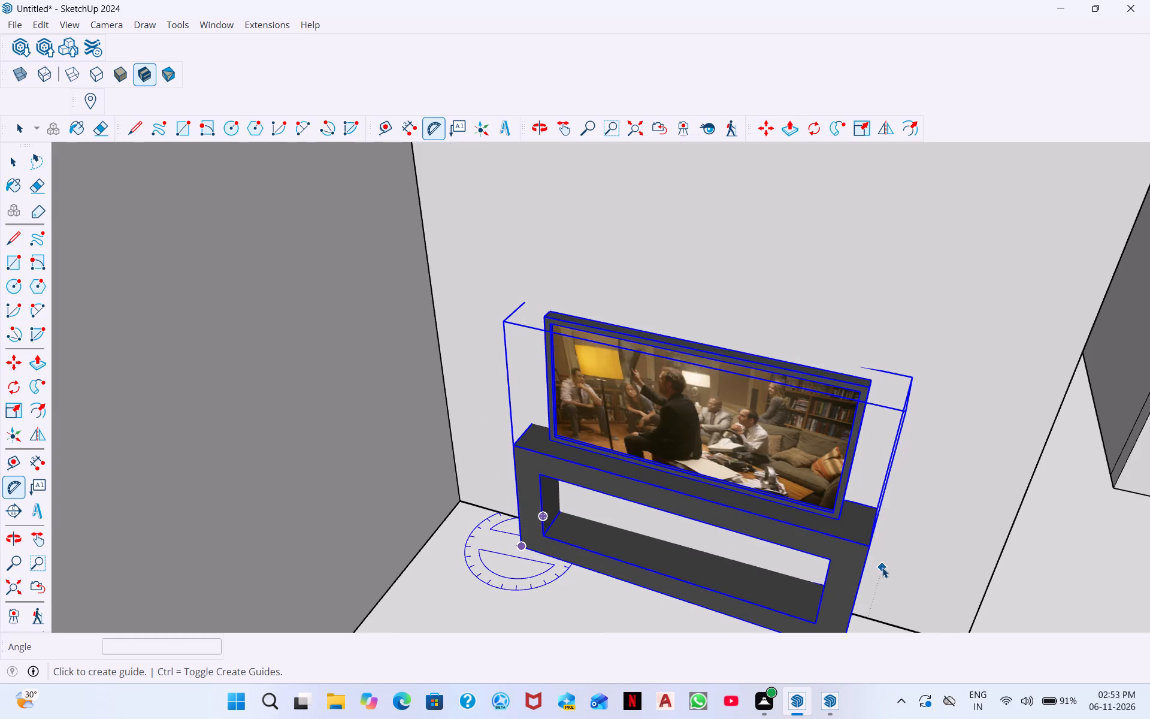
{"action": "scroll", "coordinate": [882, 567], "scroll_direction": "down", "scroll_amount": 1}
{"action": "middle_click_drag", "start_coordinate": [882, 567], "coordinate": [954, 567]}
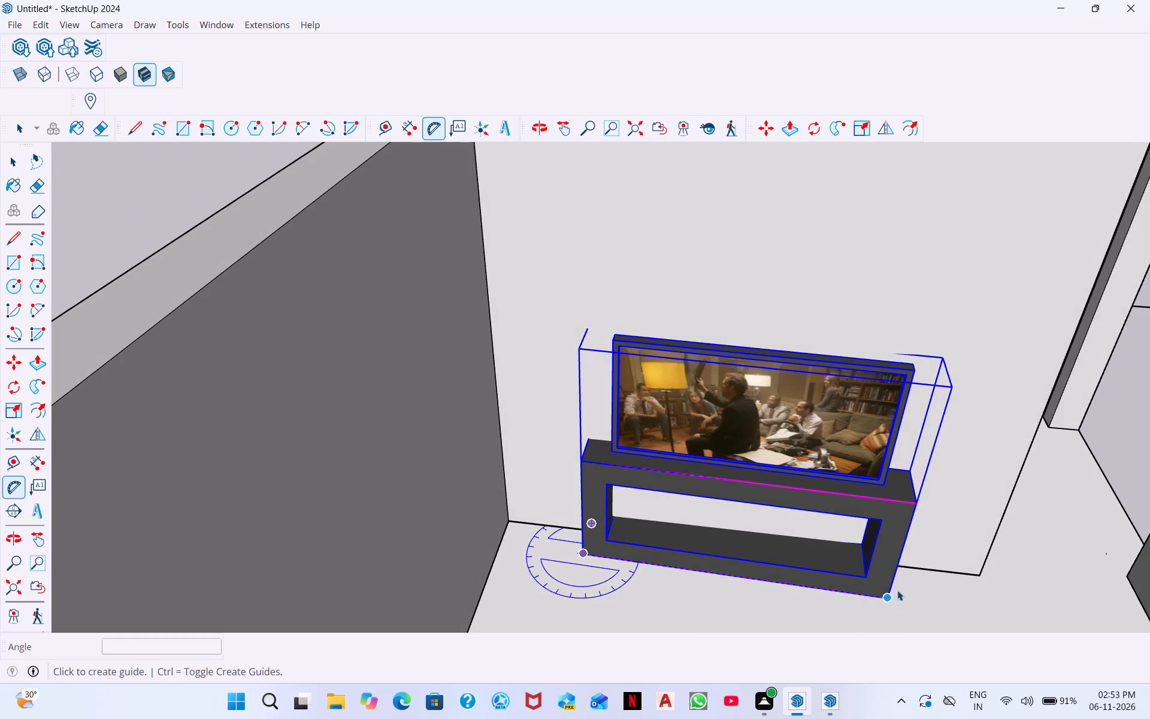
{"action": "left_click", "coordinate": [902, 582]}
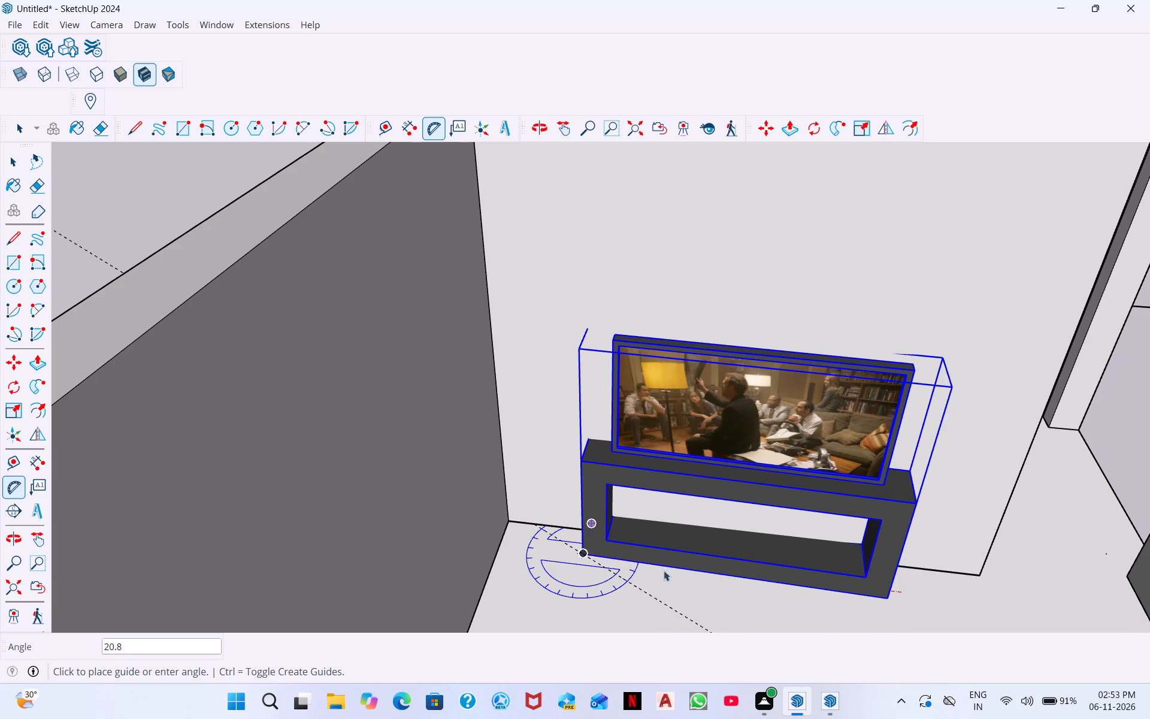
{"action": "left_click", "coordinate": [890, 597]}
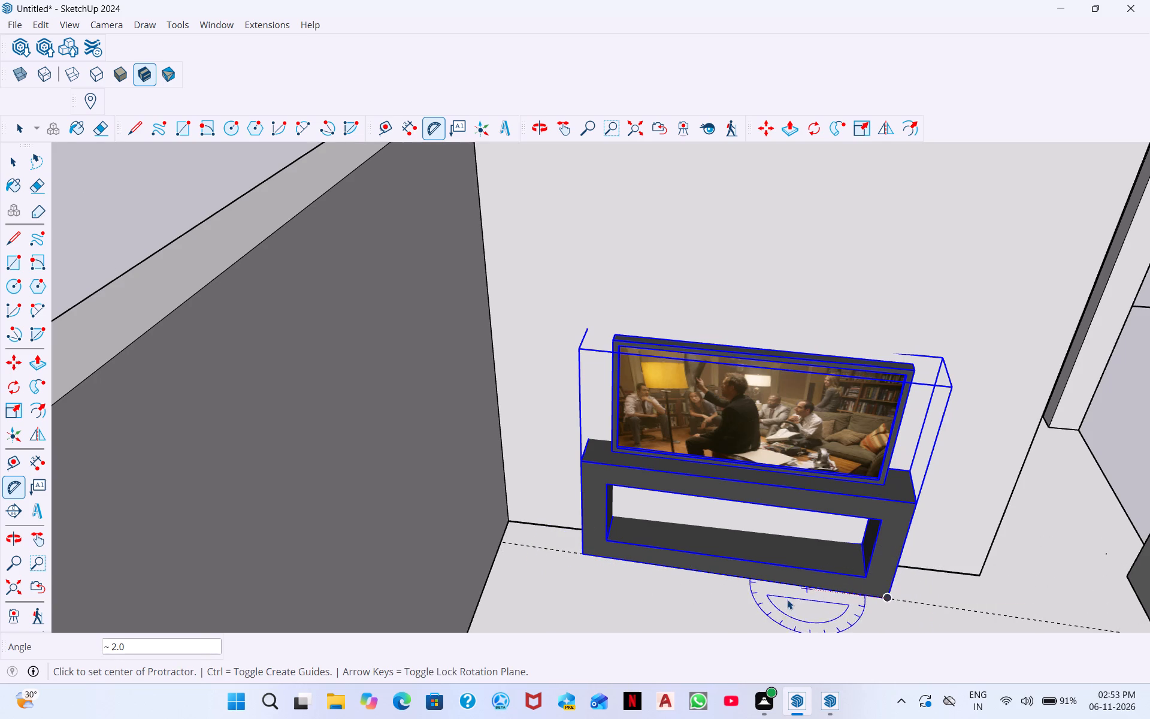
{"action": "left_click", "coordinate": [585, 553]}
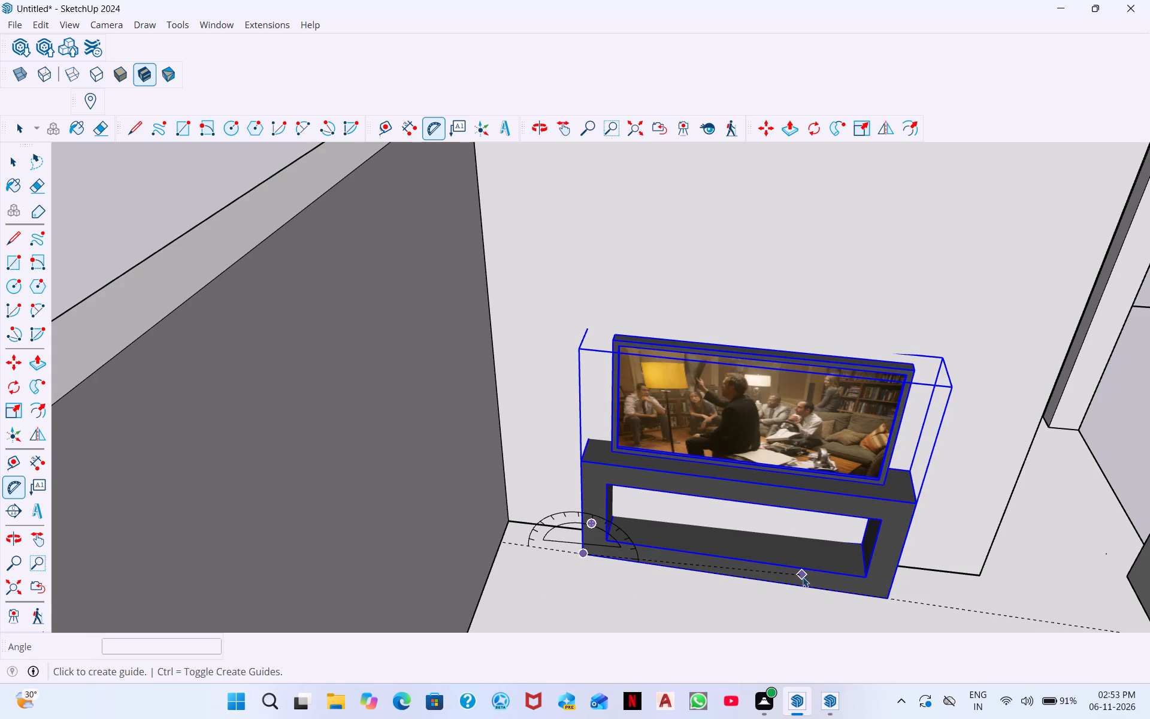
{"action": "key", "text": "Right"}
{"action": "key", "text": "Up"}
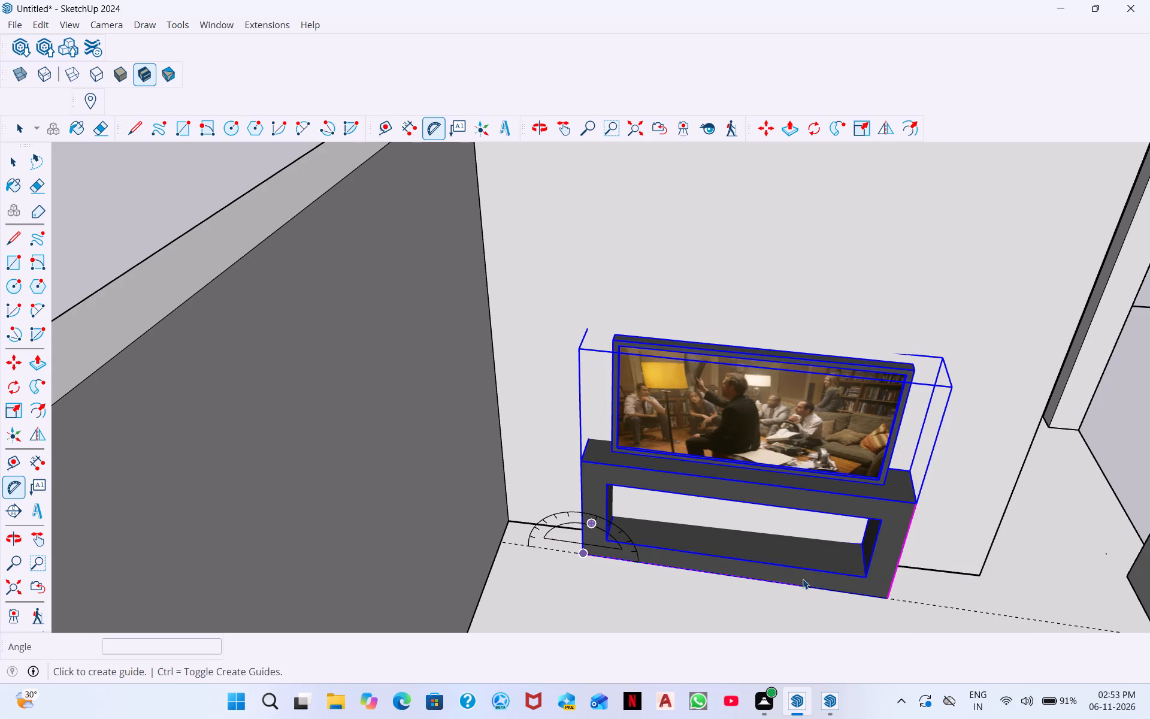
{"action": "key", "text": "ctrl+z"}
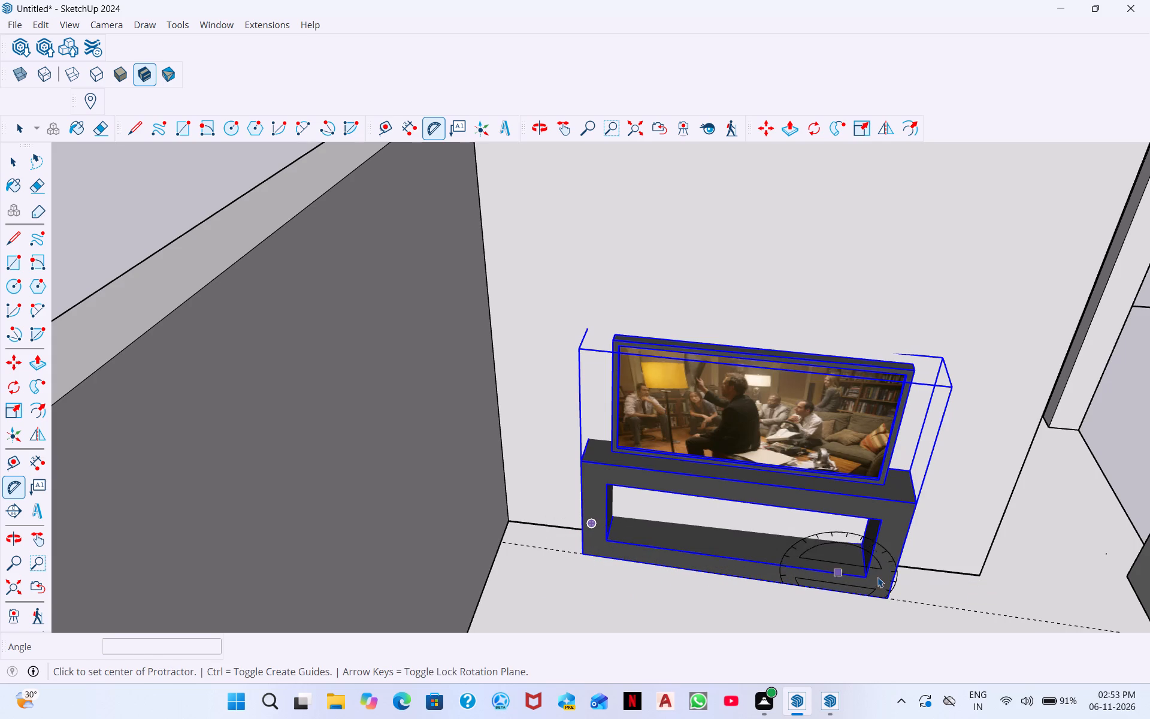
Place a second protractor guide of about 2.0°, centred on the LCD rack's front lower corner nearest the partition's open end.
{"action": "left_click", "coordinate": [886, 600]}
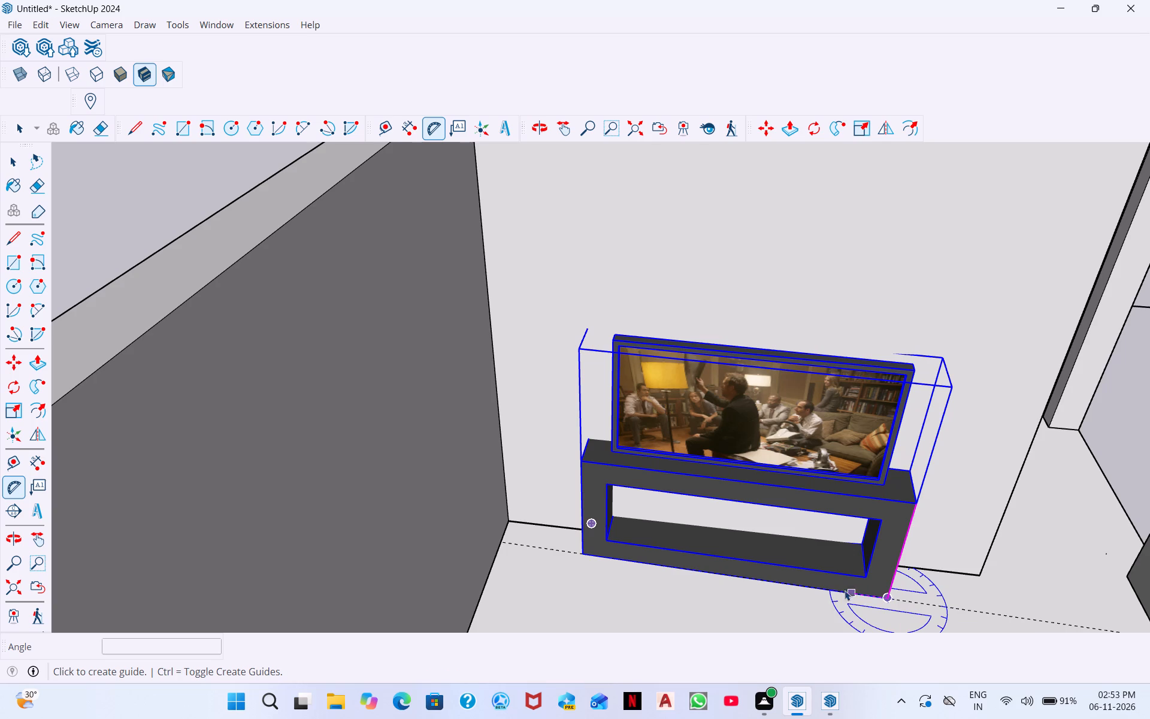
{"action": "left_click_drag", "start_coordinate": [579, 554], "coordinate": [584, 561]}
{"action": "left_click_drag", "start_coordinate": [584, 561], "coordinate": [587, 566]}
{"action": "middle_click_drag", "start_coordinate": [615, 582], "coordinate": [625, 603]}
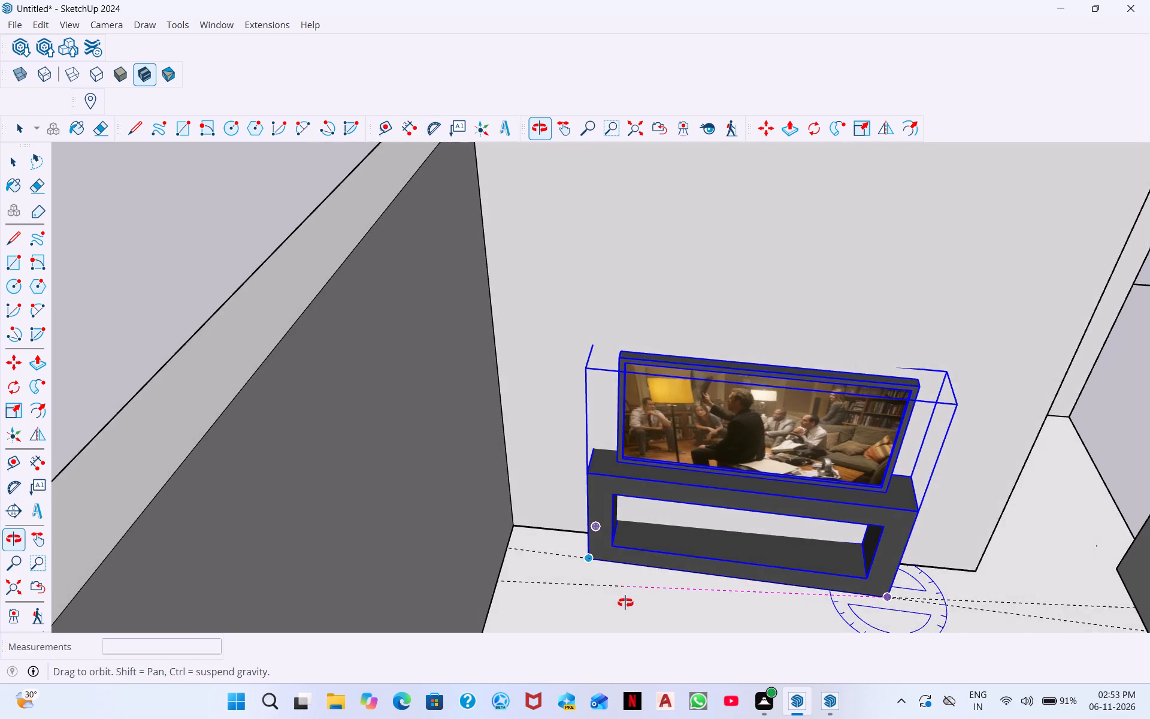
{"action": "middle_click_drag", "start_coordinate": [625, 603], "coordinate": [634, 580]}
{"action": "left_click_drag", "start_coordinate": [839, 582], "coordinate": [845, 575]}
{"action": "left_click_drag", "start_coordinate": [895, 582], "coordinate": [895, 581]}
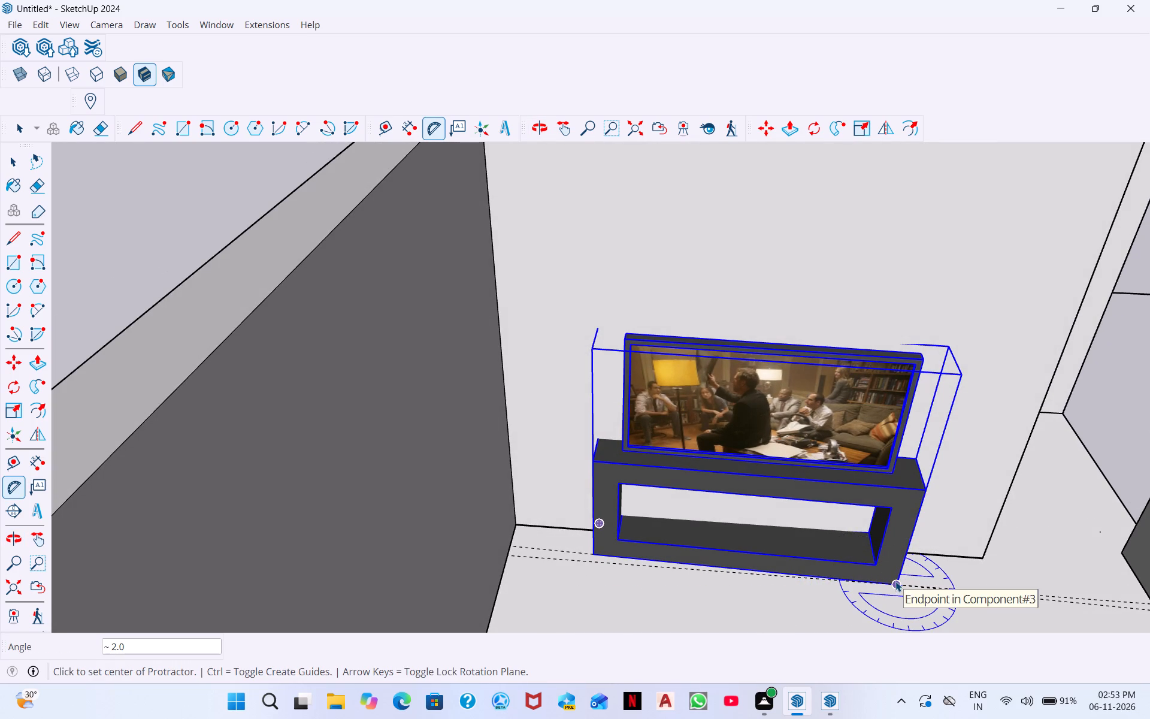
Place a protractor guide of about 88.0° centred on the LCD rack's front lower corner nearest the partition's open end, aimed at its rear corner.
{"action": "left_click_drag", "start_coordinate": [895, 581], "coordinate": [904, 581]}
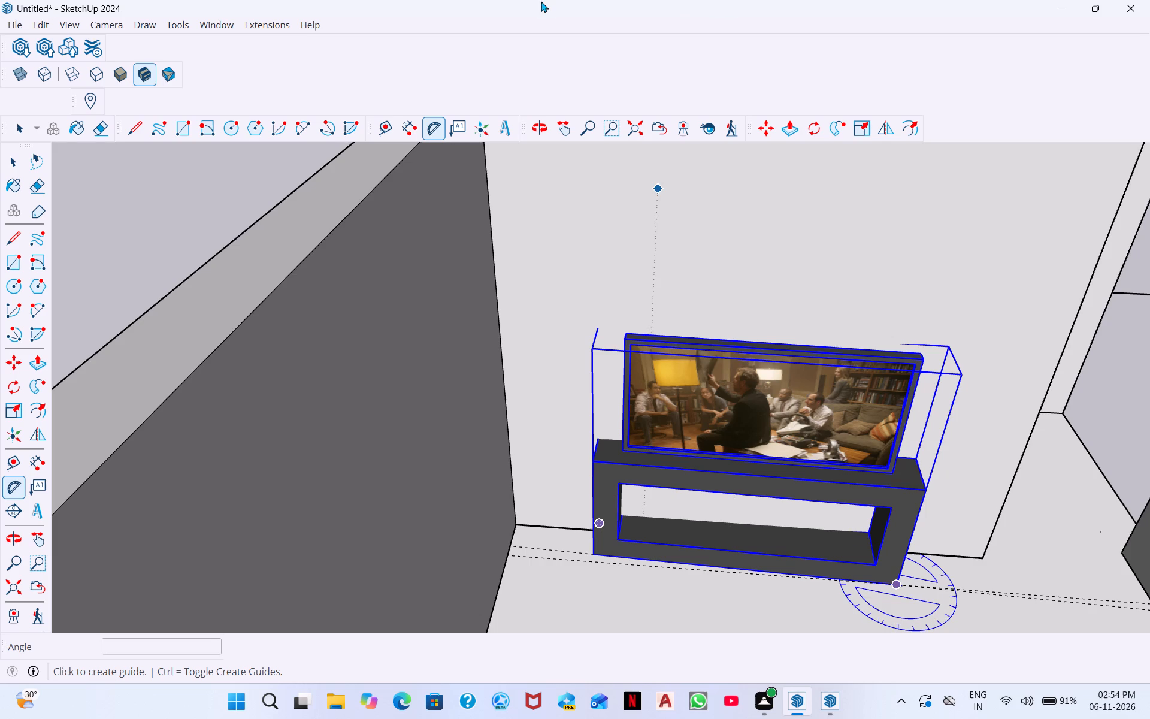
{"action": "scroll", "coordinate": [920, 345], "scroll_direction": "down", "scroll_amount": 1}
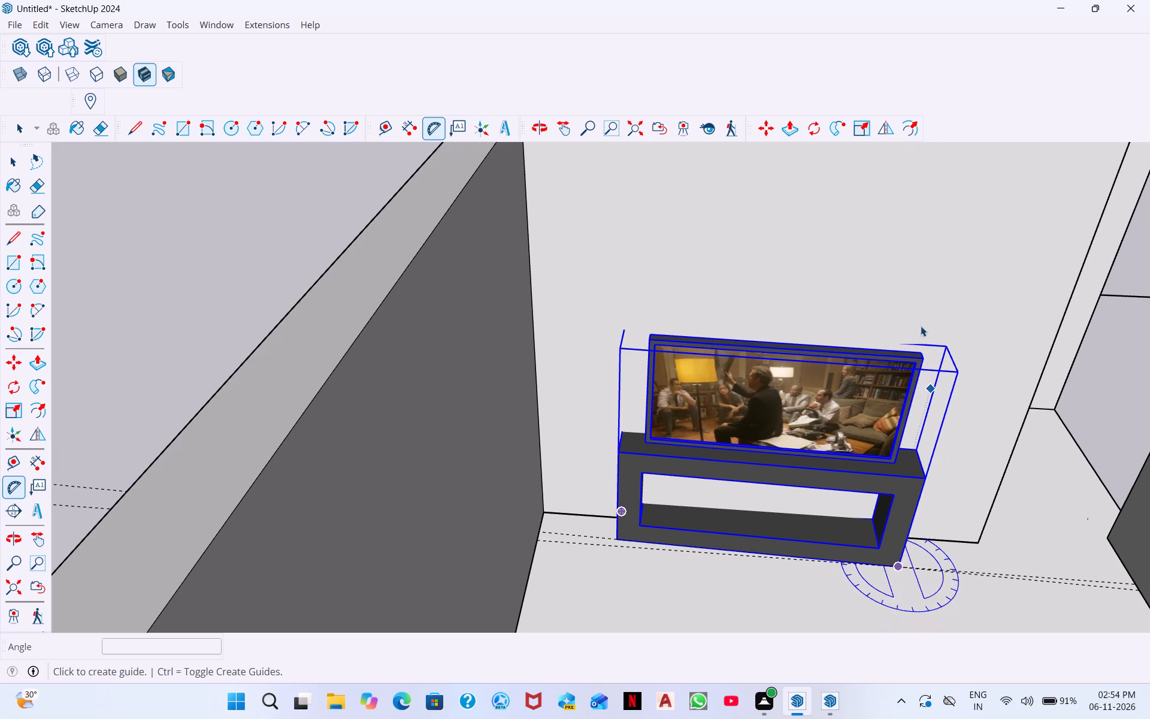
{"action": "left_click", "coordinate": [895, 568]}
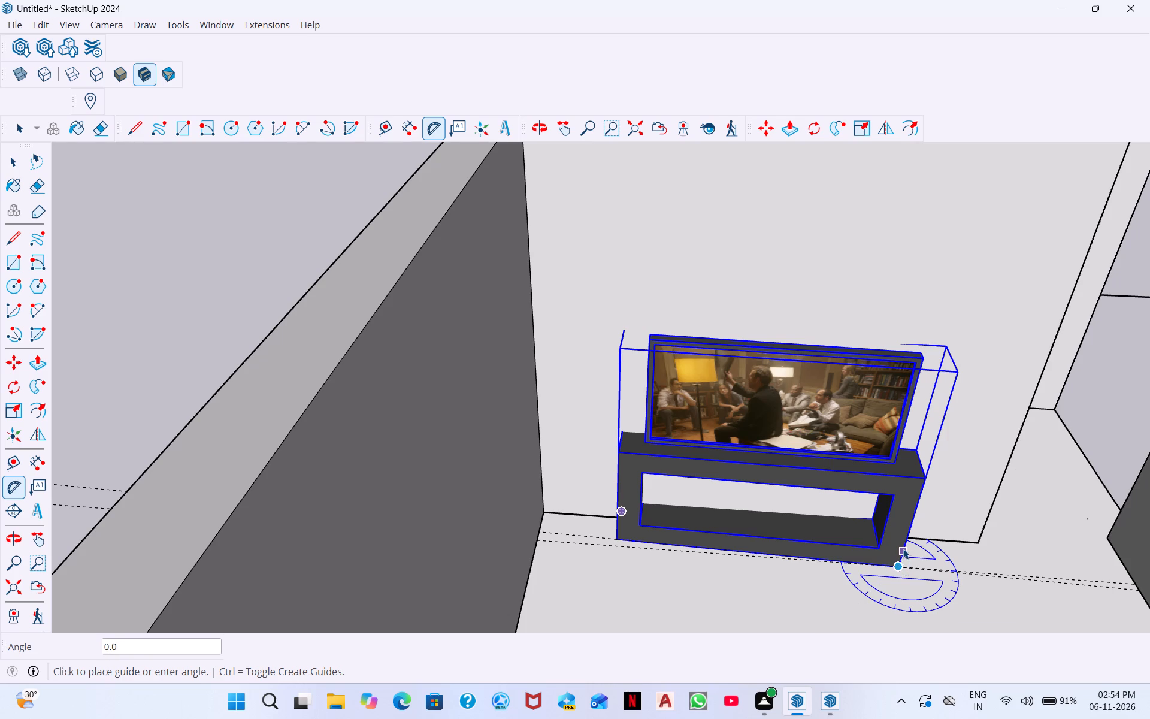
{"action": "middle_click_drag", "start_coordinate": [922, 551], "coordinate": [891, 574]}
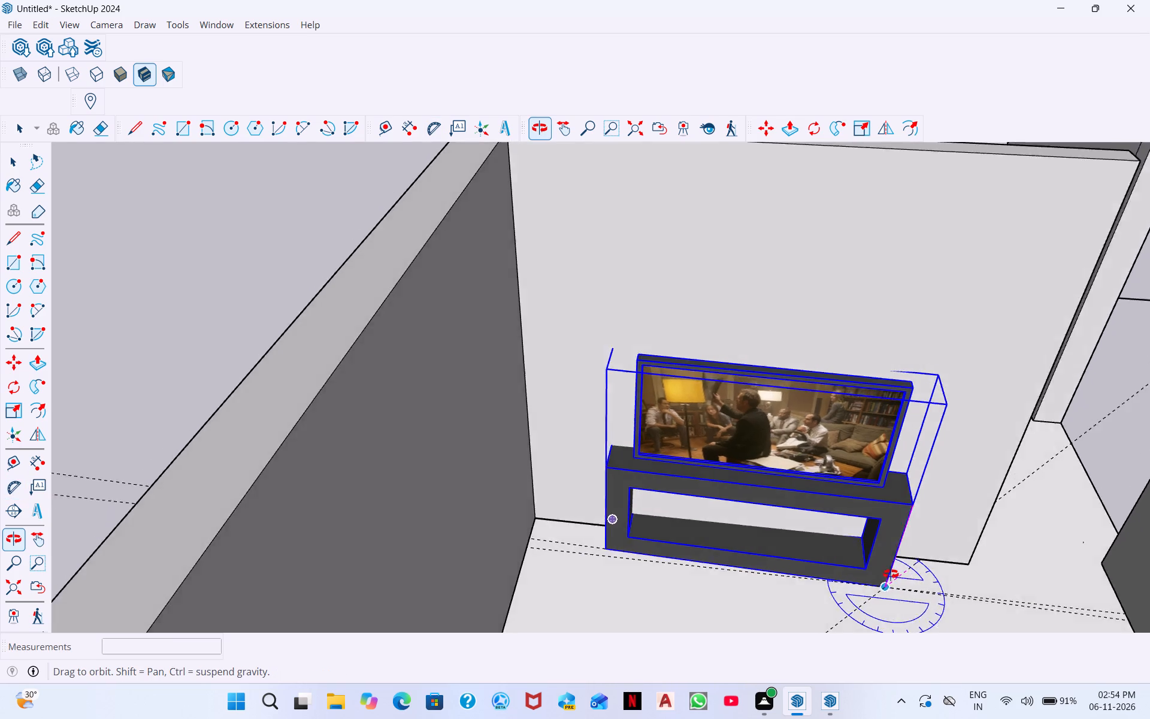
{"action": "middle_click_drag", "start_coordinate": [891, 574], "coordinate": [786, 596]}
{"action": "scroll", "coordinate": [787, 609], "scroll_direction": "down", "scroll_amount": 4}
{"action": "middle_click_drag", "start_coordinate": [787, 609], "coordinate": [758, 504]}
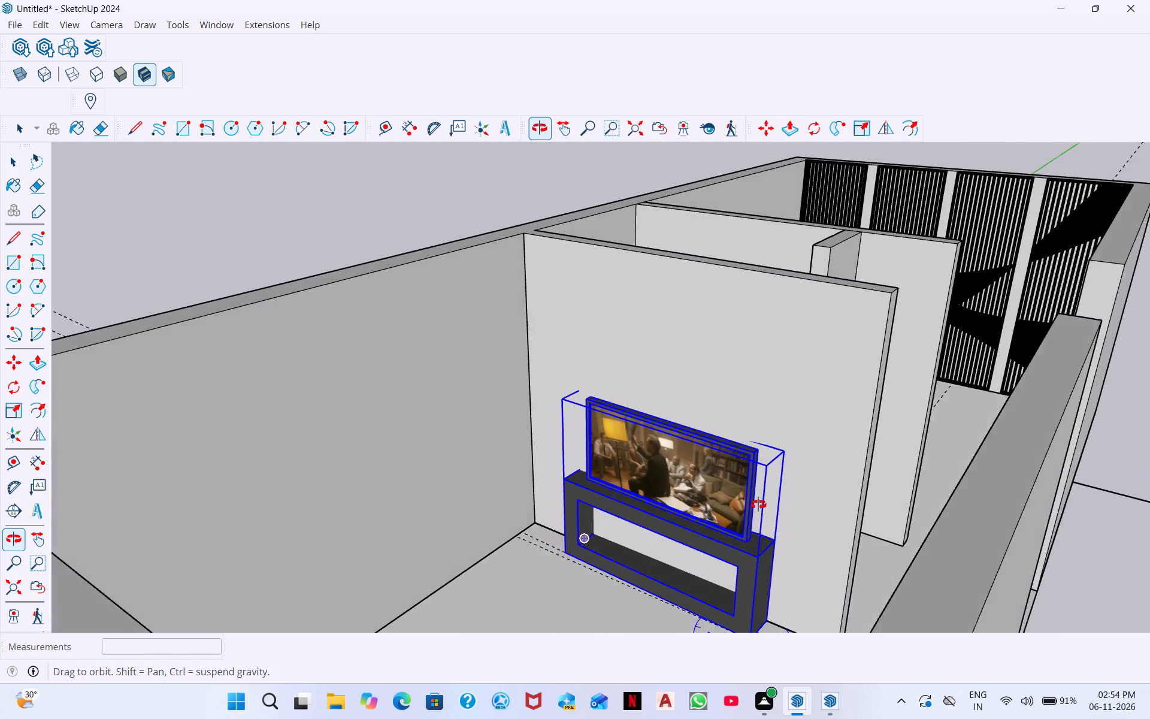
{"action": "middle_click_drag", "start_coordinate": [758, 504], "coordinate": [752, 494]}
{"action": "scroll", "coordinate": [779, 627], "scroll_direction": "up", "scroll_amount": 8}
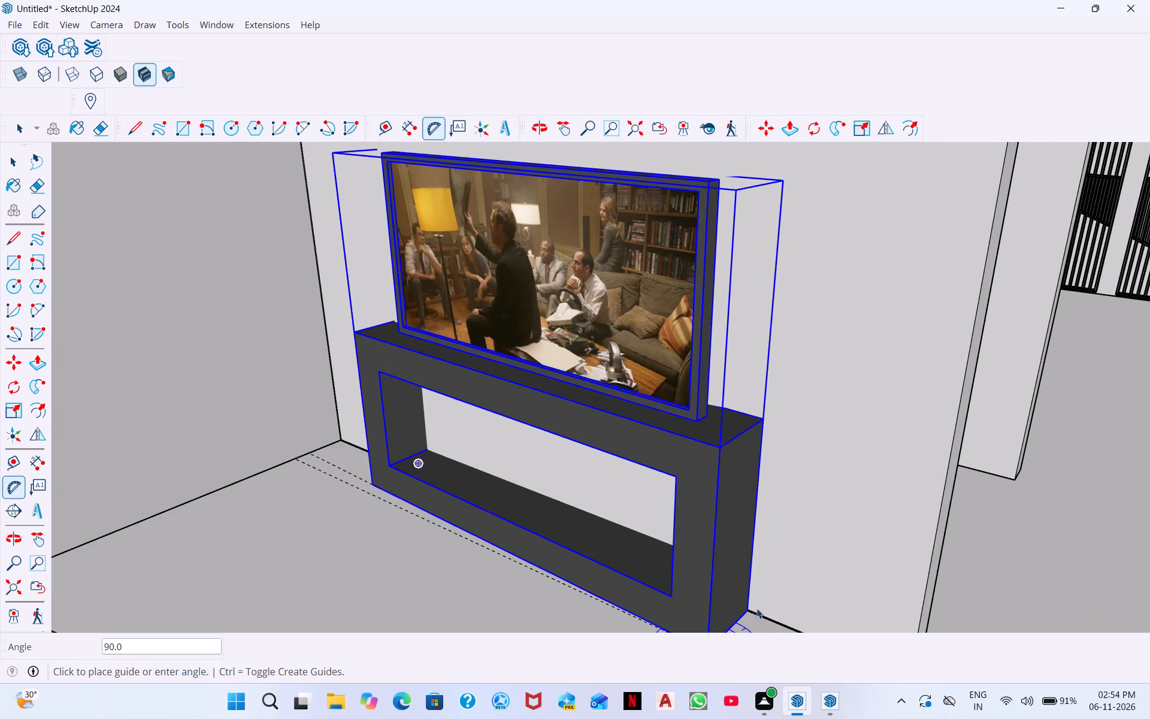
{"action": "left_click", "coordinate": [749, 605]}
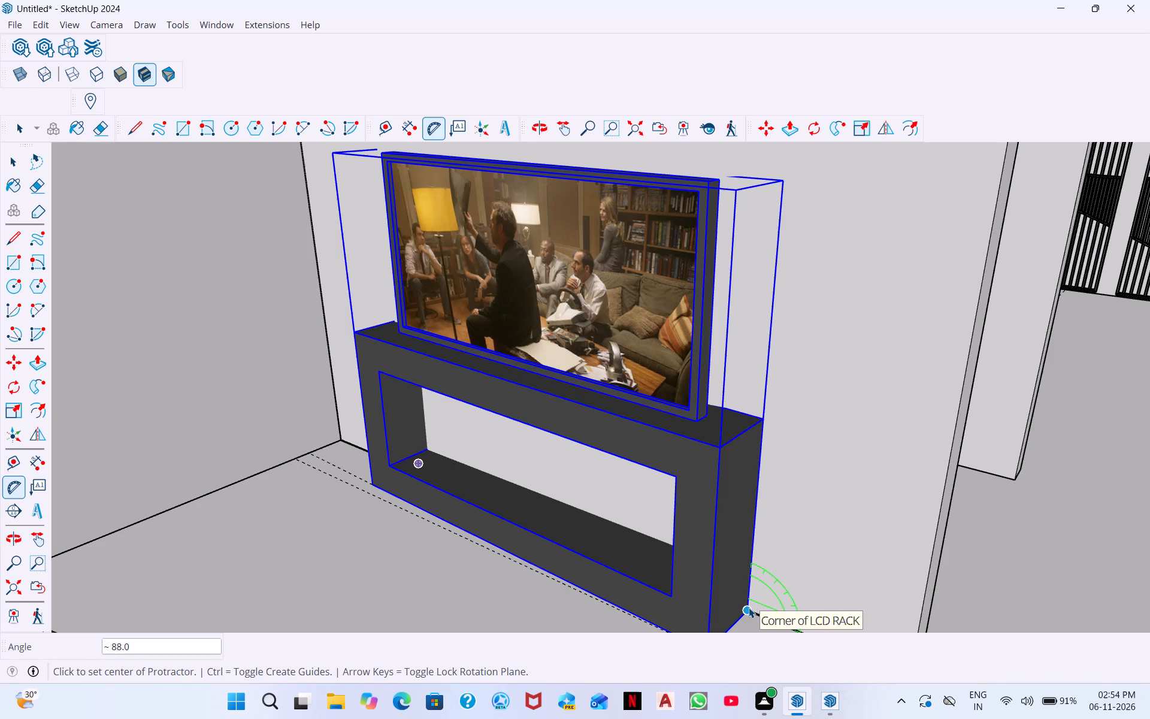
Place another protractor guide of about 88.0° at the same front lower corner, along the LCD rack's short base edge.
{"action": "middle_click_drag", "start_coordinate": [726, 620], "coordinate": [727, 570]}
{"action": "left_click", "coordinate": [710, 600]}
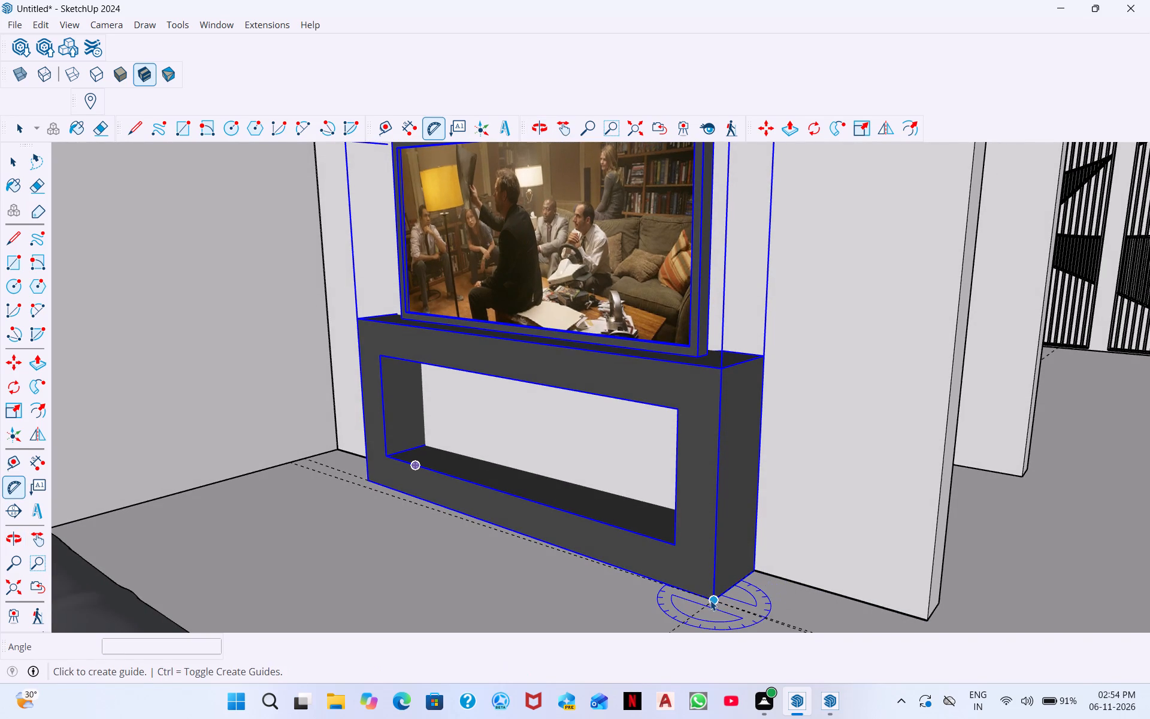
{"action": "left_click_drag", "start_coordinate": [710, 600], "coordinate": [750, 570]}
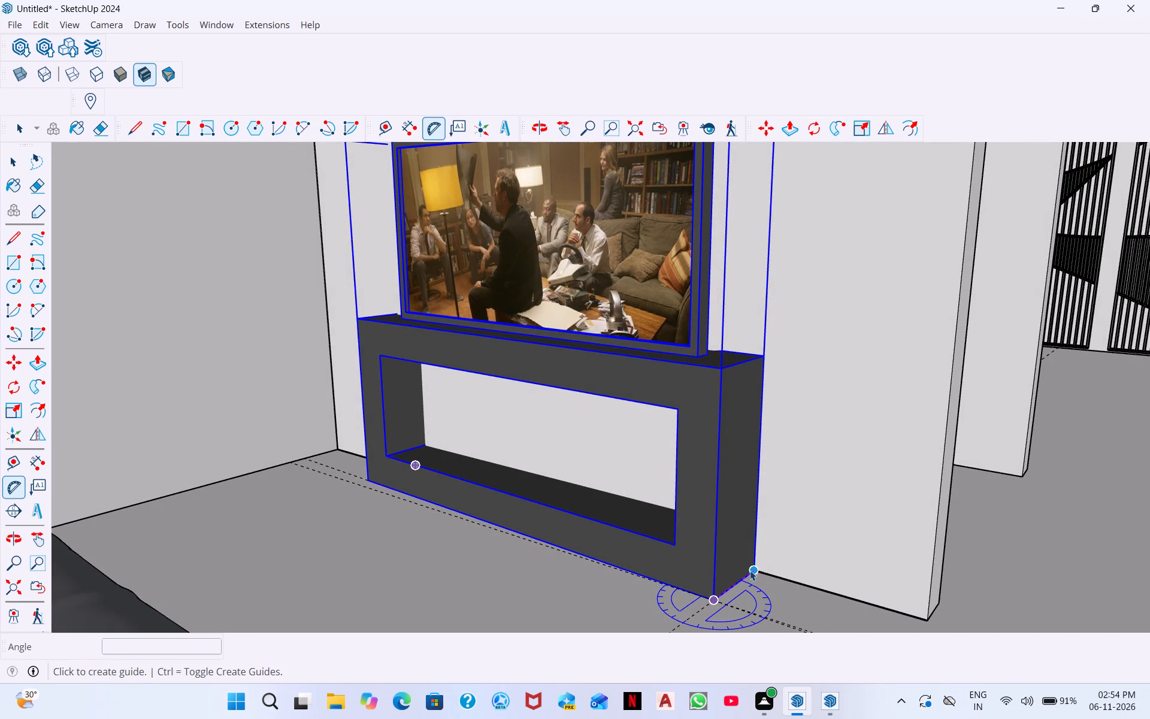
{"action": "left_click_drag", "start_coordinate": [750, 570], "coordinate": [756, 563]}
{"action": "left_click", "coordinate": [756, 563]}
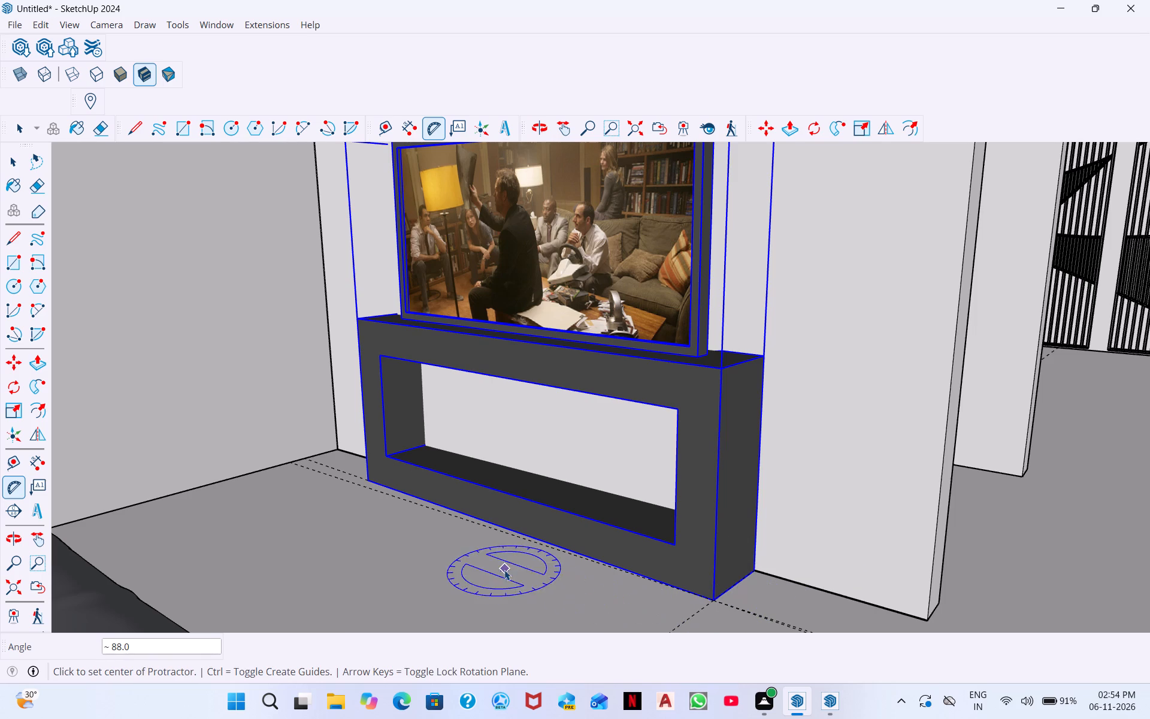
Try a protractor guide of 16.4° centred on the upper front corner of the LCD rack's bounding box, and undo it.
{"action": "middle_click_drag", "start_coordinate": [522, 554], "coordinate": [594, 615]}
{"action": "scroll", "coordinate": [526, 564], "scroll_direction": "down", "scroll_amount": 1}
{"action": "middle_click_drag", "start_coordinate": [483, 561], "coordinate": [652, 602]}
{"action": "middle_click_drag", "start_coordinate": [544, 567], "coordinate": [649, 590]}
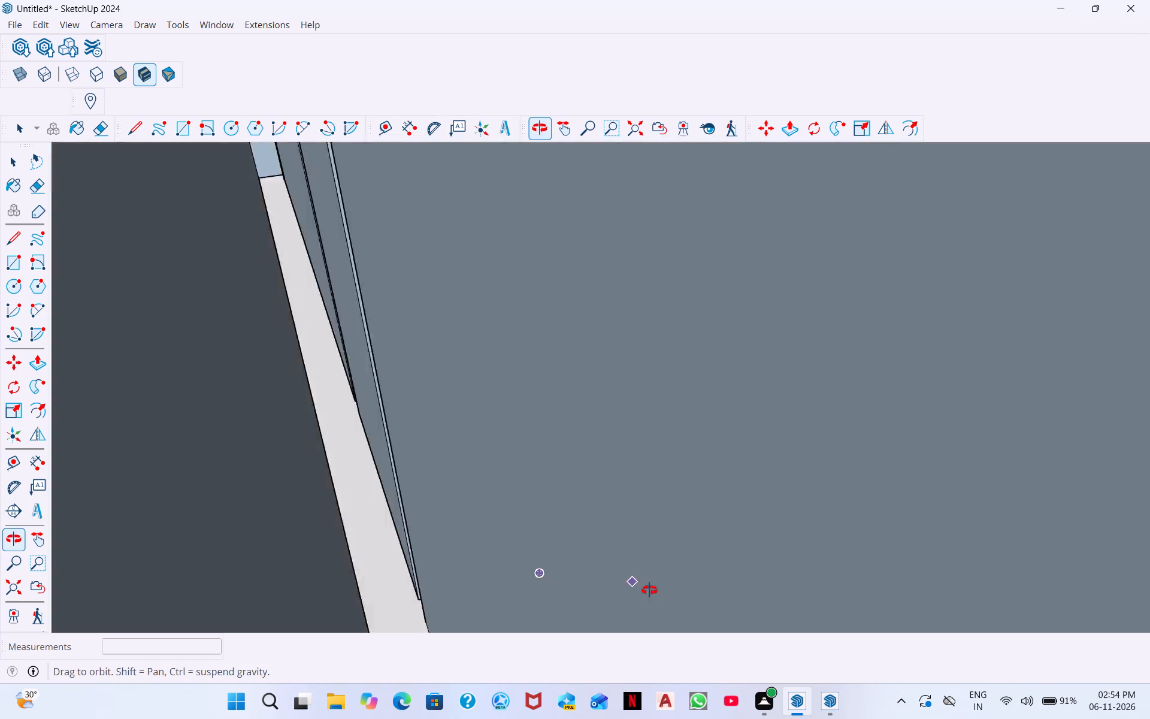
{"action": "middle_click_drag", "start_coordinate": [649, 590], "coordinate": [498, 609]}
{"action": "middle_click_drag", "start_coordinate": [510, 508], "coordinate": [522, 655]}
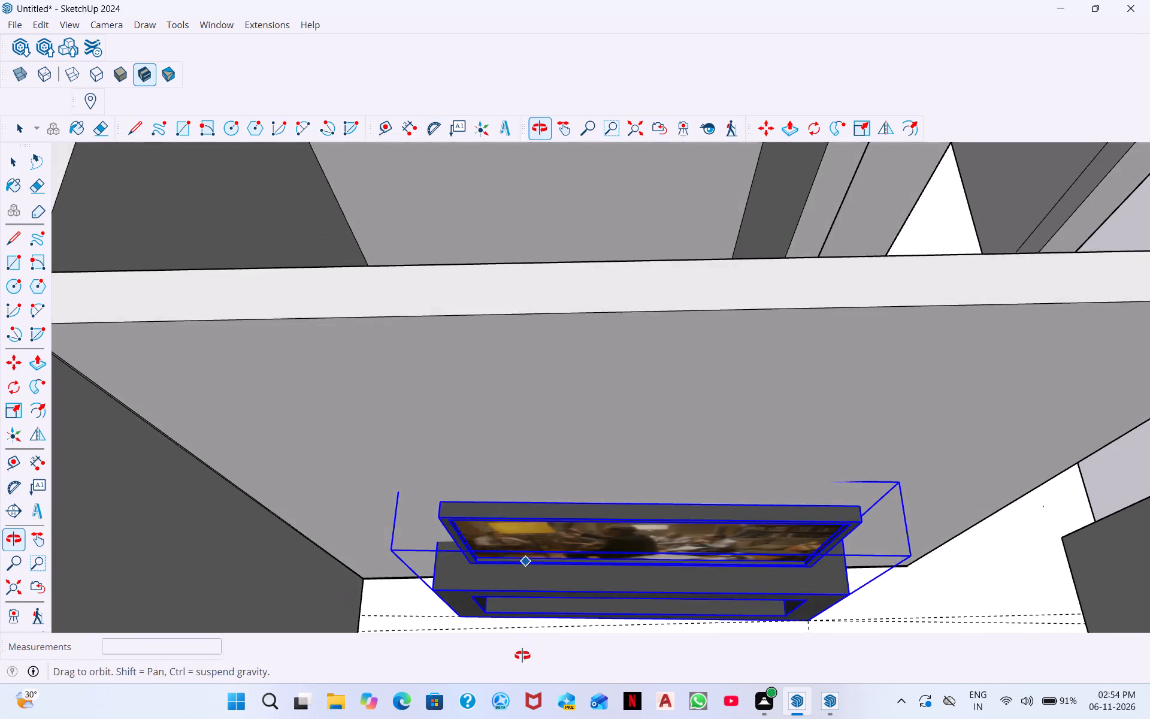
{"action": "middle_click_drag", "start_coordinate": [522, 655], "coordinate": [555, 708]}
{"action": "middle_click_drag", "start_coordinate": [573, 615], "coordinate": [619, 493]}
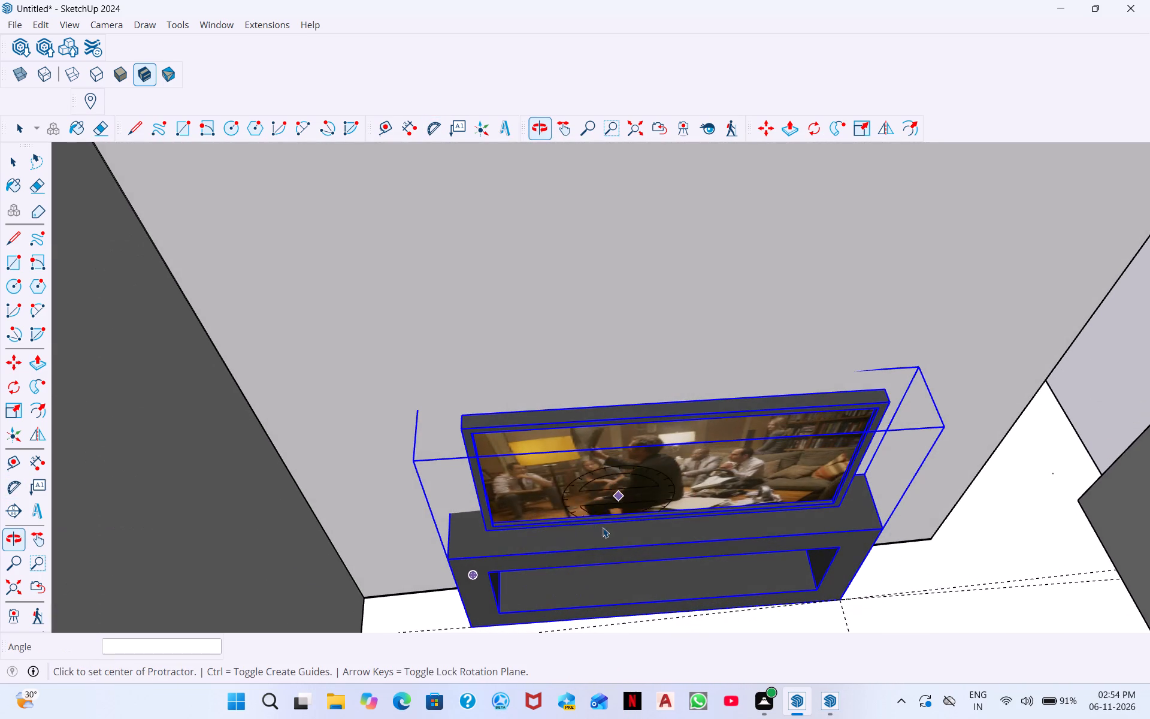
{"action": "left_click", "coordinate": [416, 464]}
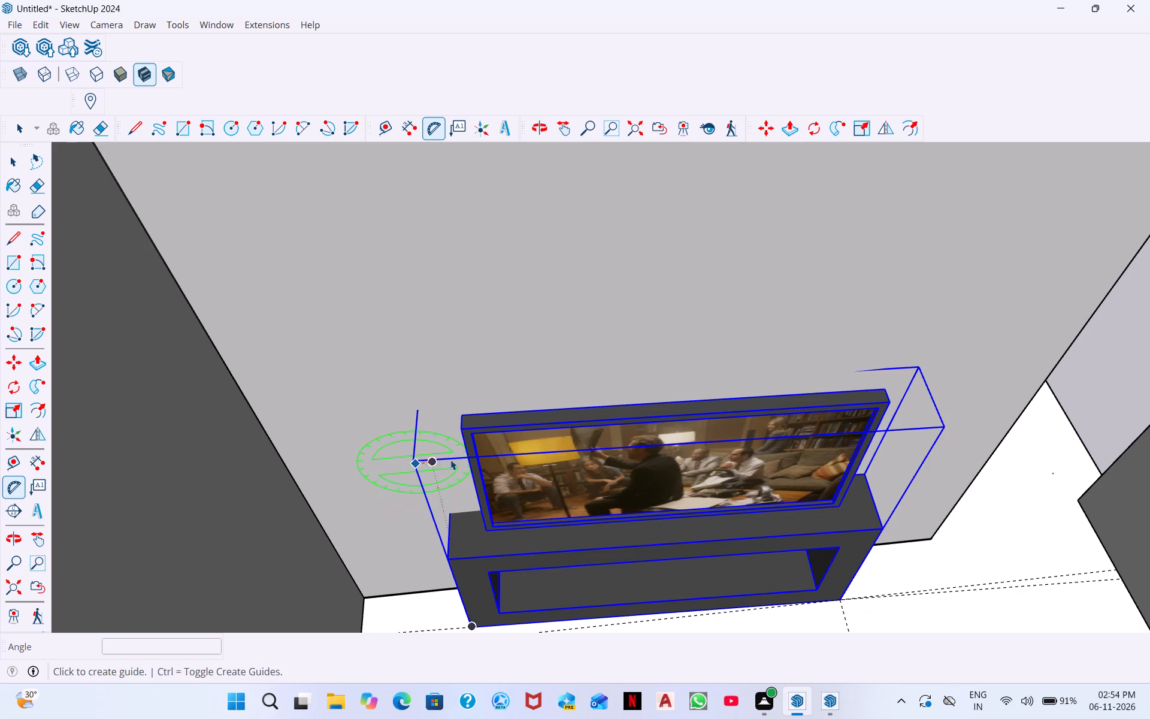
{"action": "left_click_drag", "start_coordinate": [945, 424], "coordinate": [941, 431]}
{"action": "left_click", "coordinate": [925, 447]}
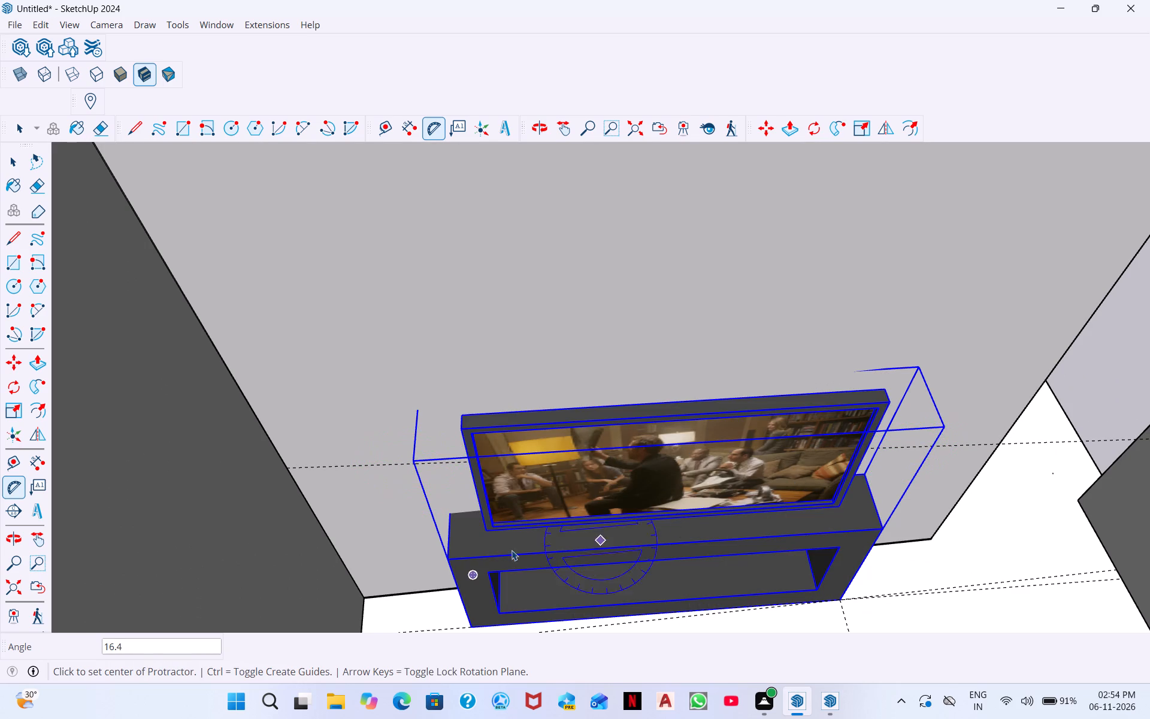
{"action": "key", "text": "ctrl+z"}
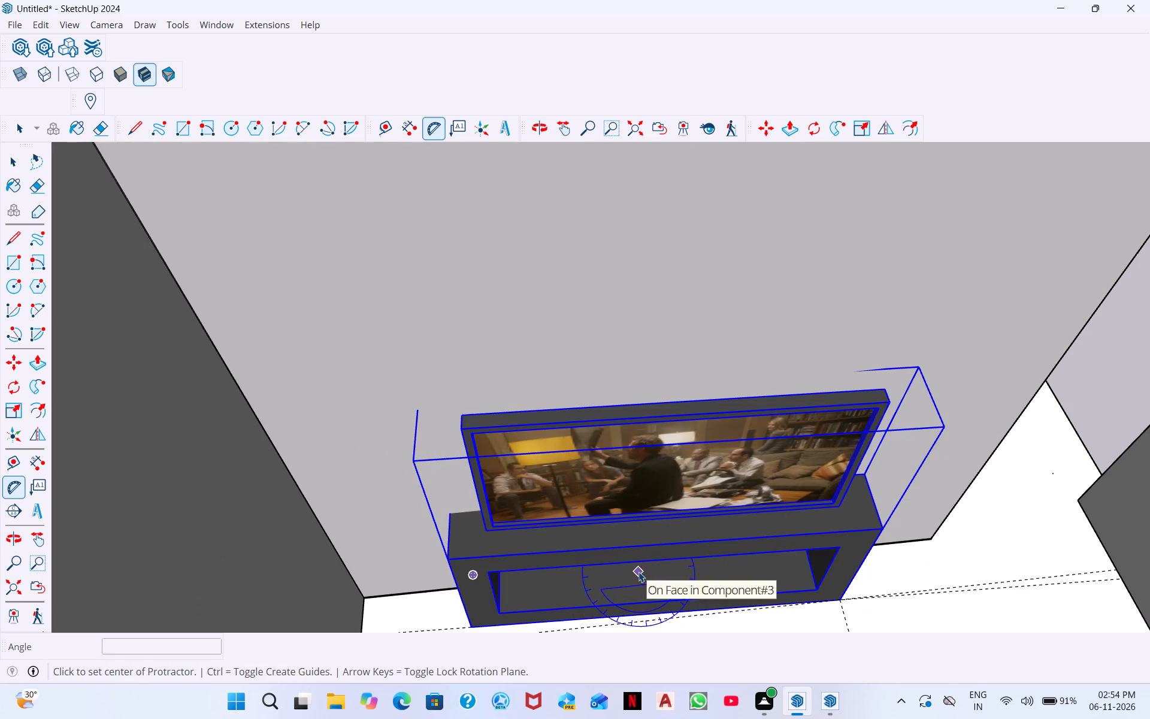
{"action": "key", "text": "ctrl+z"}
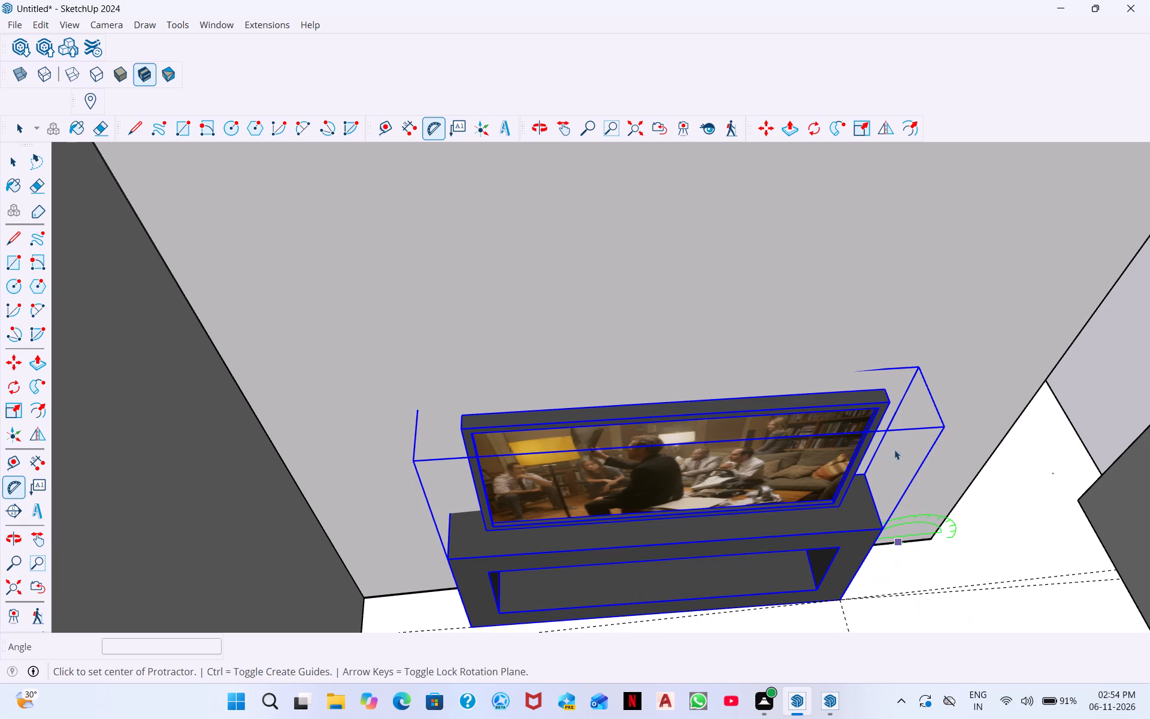
Erase the remaining protractor guides around the LCD rack's base.
{"action": "left_click", "coordinate": [102, 135]}
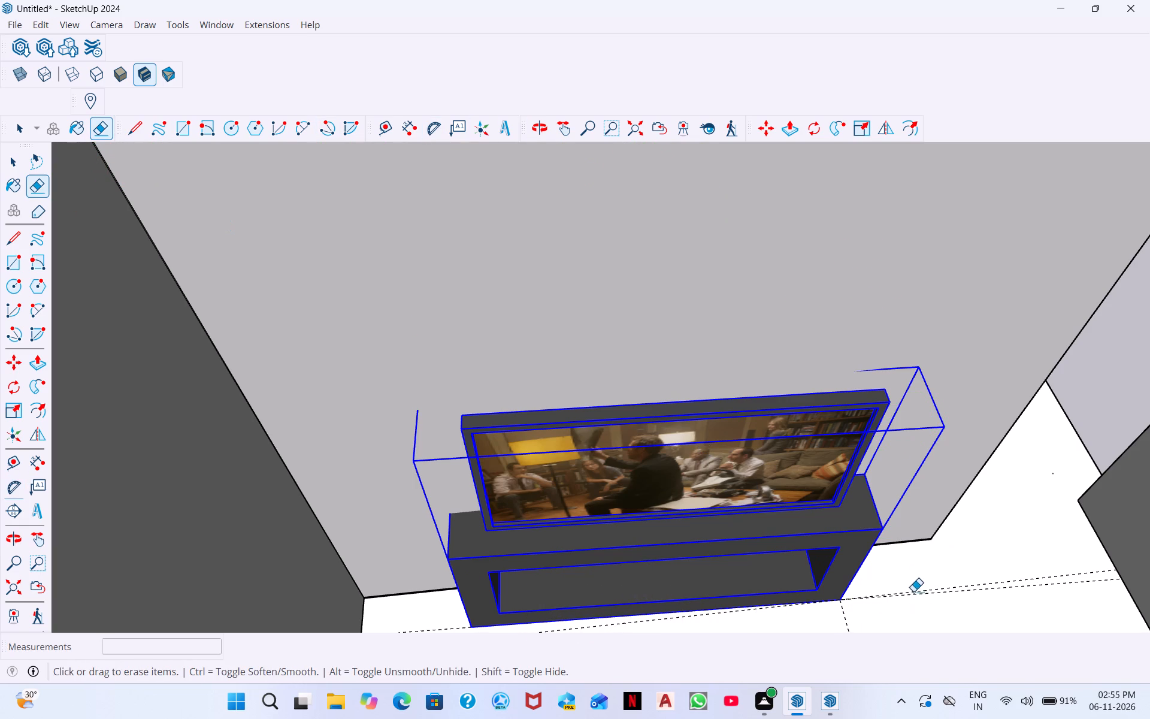
{"action": "left_click_drag", "start_coordinate": [912, 586], "coordinate": [912, 612]}
{"action": "left_click_drag", "start_coordinate": [844, 616], "coordinate": [855, 618]}
Move the LCD rack 10 13/16" away from the partition wall towards the bed, by its front lower corner nearest the partition's open end.
{"action": "scroll", "coordinate": [851, 593], "scroll_direction": "down", "scroll_amount": 2}
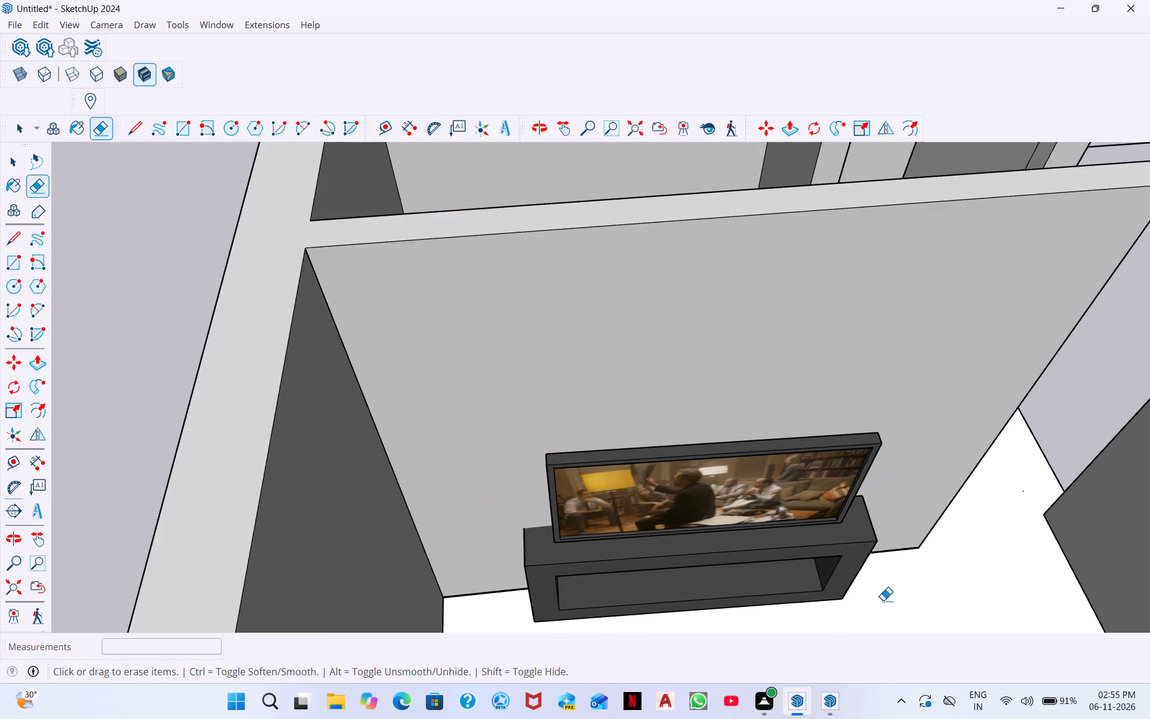
{"action": "middle_click_drag", "start_coordinate": [883, 600], "coordinate": [779, 453]}
{"action": "middle_click_drag", "start_coordinate": [810, 558], "coordinate": [783, 469]}
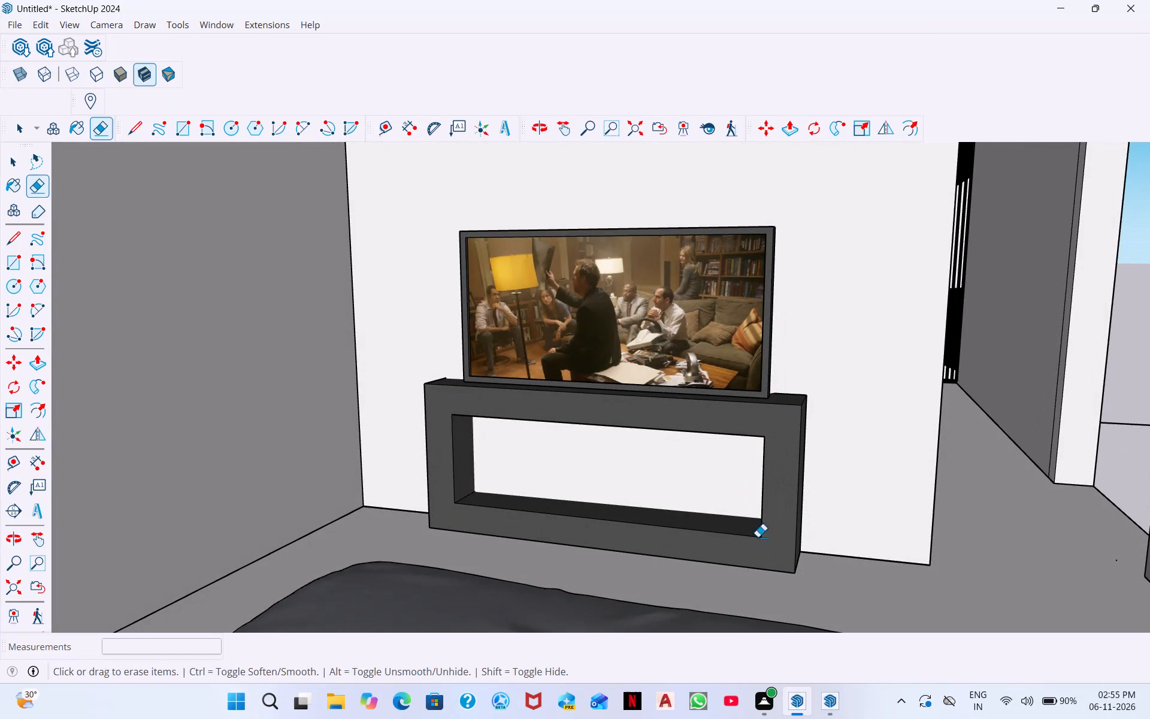
{"action": "key", "text": "space"}
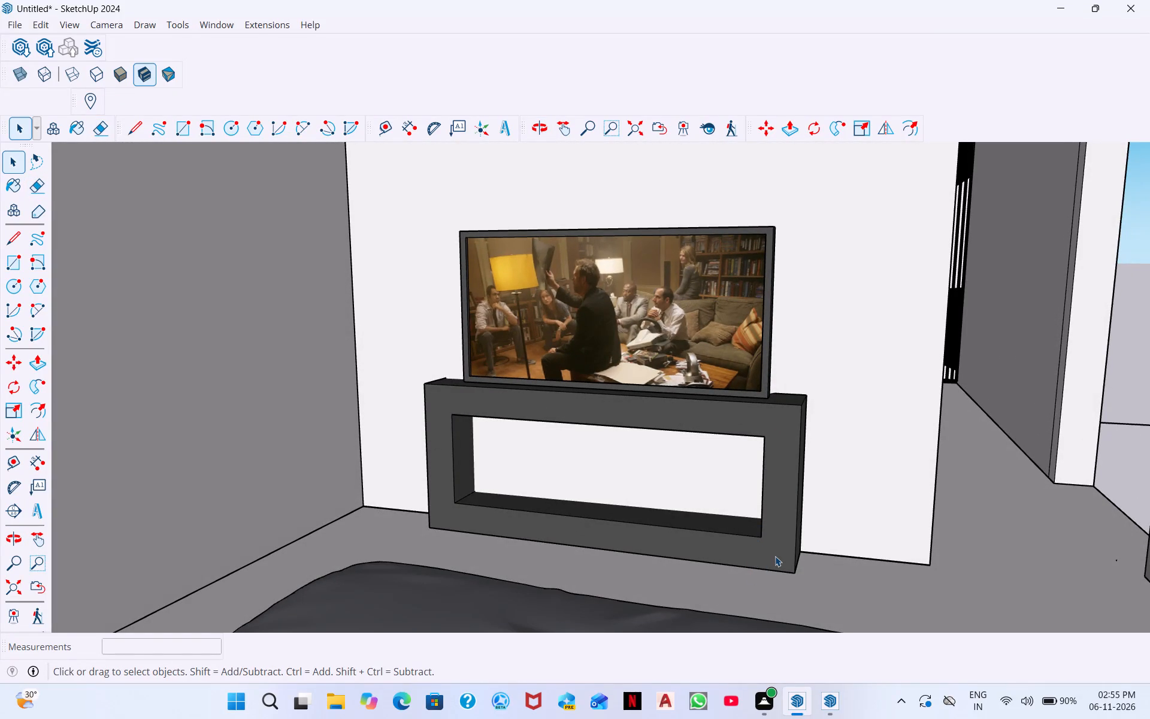
{"action": "left_click", "coordinate": [775, 556]}
{"action": "left_click", "coordinate": [770, 122]}
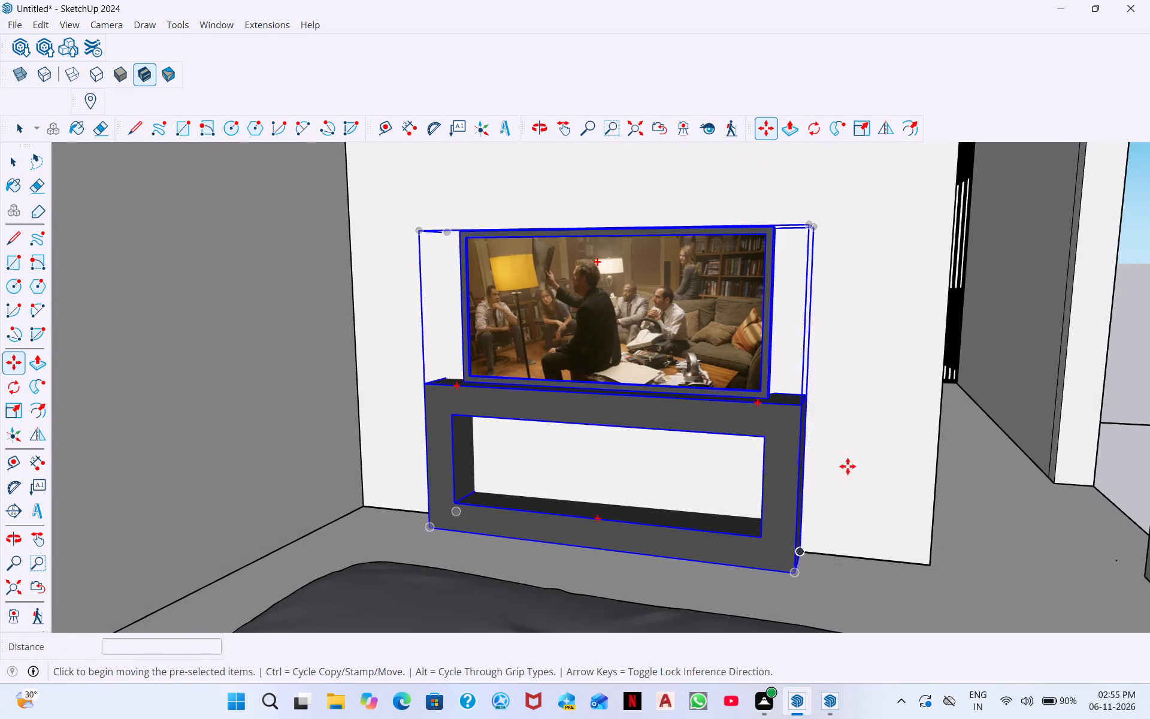
{"action": "left_click", "coordinate": [795, 573]}
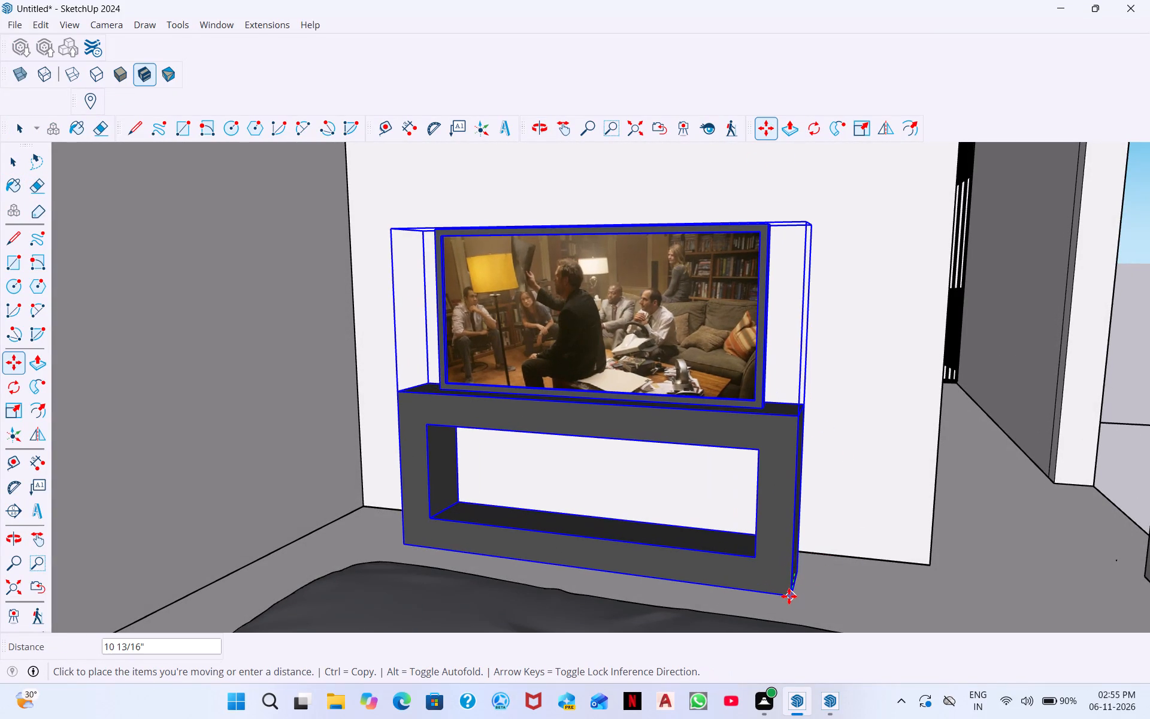
{"action": "left_click", "coordinate": [788, 597]}
Examine the LCD rack's gap and alignment with the partition wall from above and from its end.
{"action": "scroll", "coordinate": [643, 486], "scroll_direction": "down", "scroll_amount": 1}
{"action": "middle_click_drag", "start_coordinate": [645, 518], "coordinate": [729, 560]}
{"action": "middle_click_drag", "start_coordinate": [729, 560], "coordinate": [585, 516]}
{"action": "scroll", "coordinate": [682, 478], "scroll_direction": "down", "scroll_amount": 12}
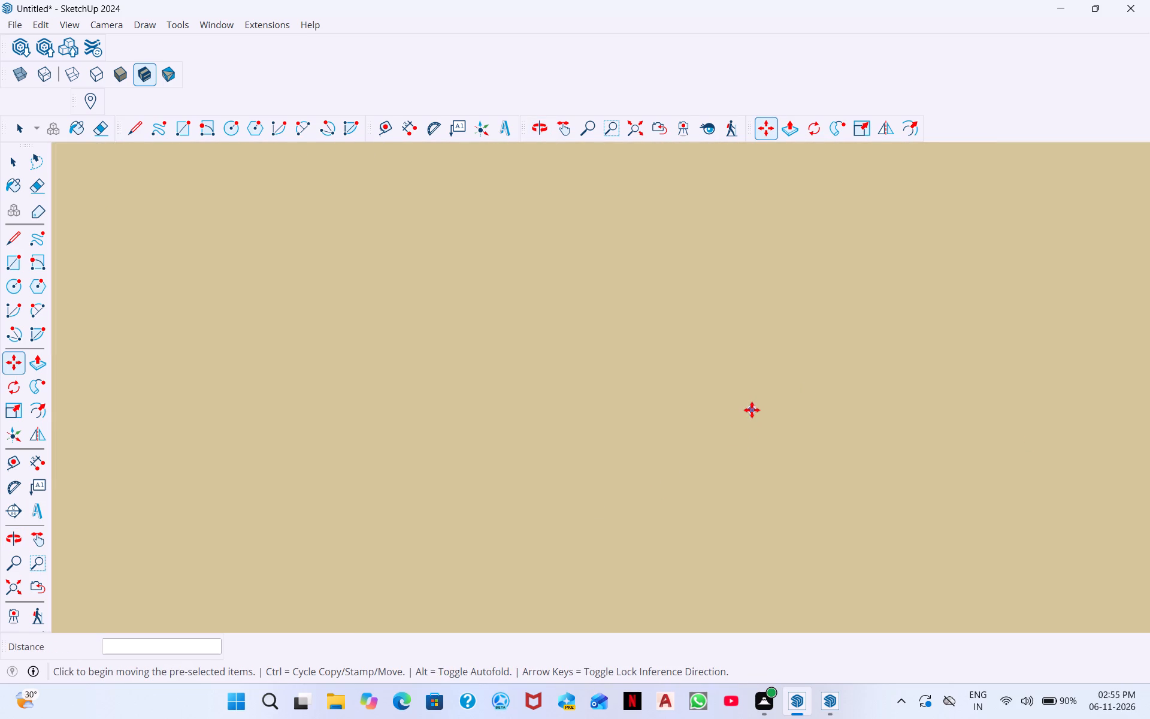
{"action": "scroll", "coordinate": [752, 410], "scroll_direction": "down", "scroll_amount": 4}
{"action": "key", "text": "Escape"}
{"action": "key", "text": "space"}
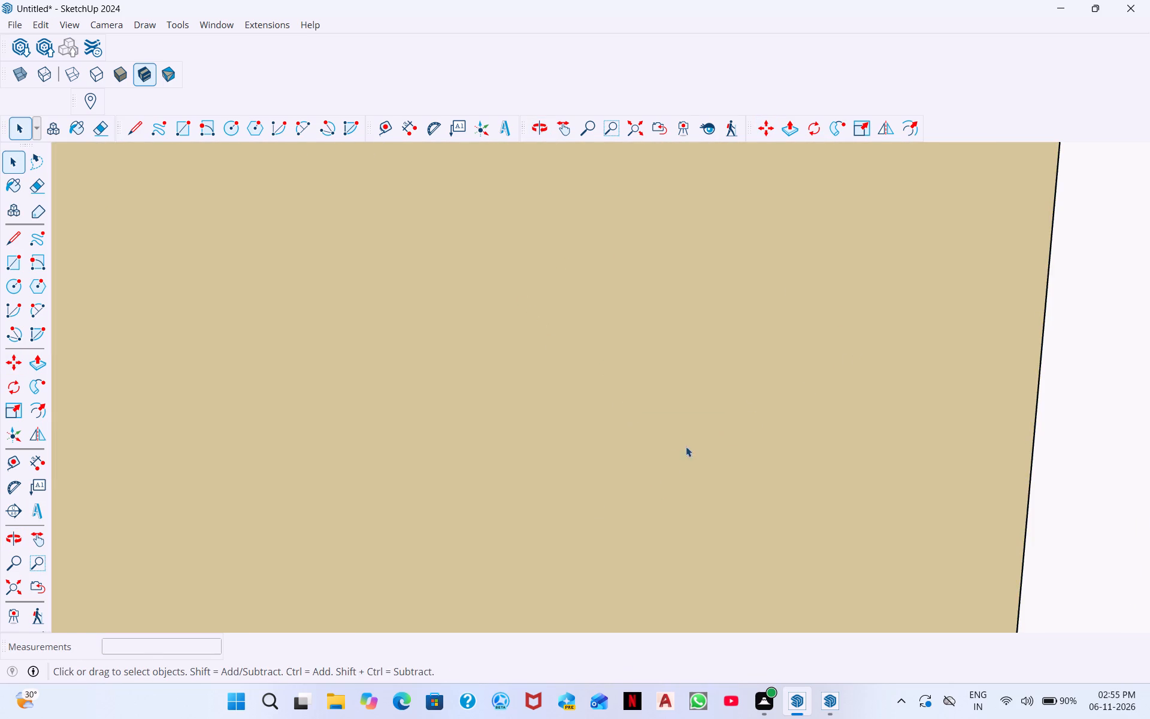
{"action": "scroll", "coordinate": [774, 410], "scroll_direction": "down", "scroll_amount": 3}
{"action": "left_click", "coordinate": [632, 132]}
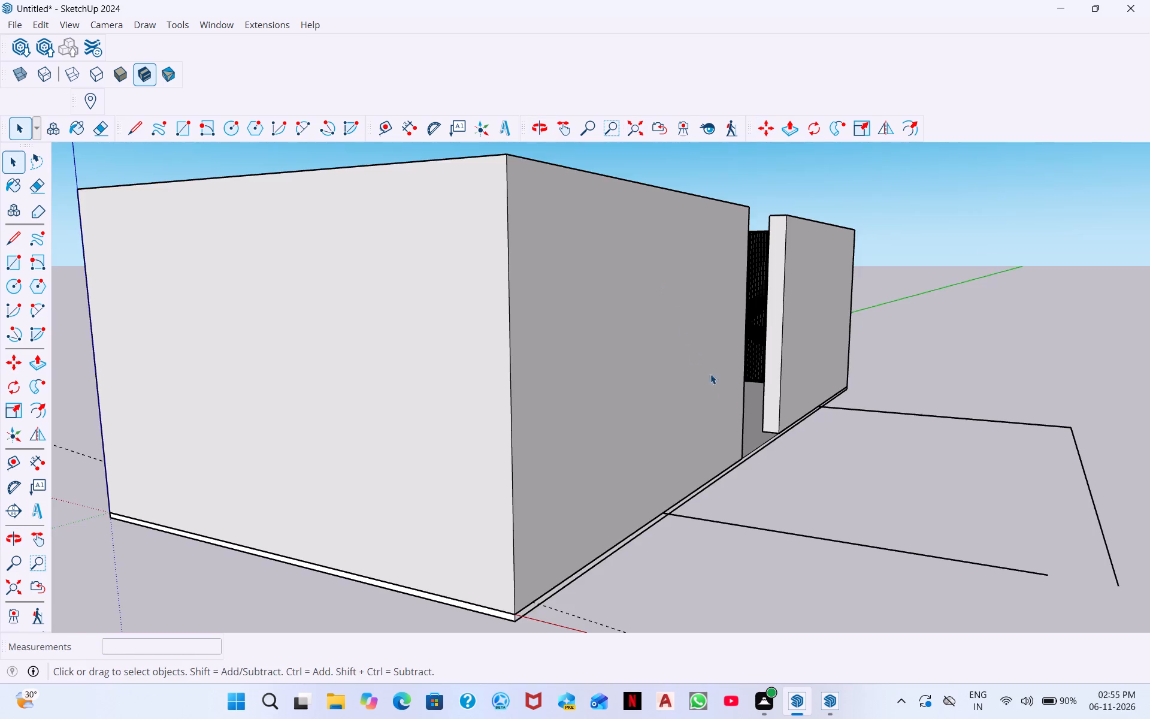
{"action": "middle_click_drag", "start_coordinate": [725, 407], "coordinate": [719, 664]}
{"action": "scroll", "coordinate": [564, 450], "scroll_direction": "up", "scroll_amount": 8}
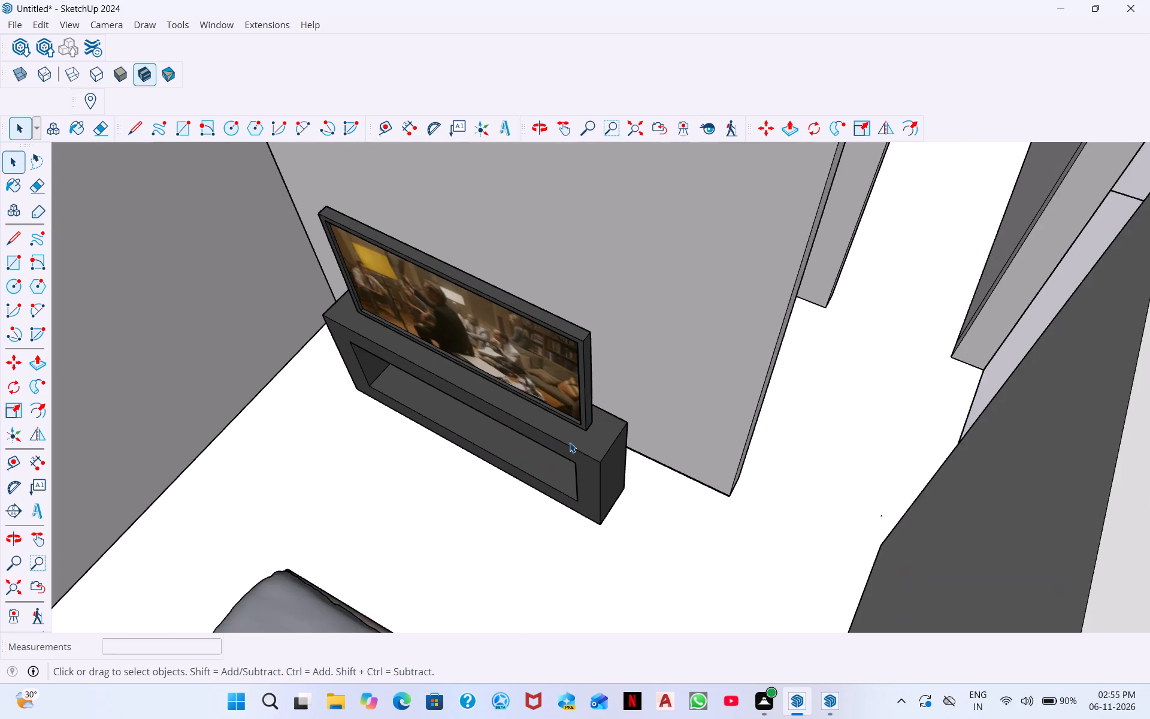
{"action": "scroll", "coordinate": [575, 439], "scroll_direction": "up", "scroll_amount": 4}
{"action": "middle_click_drag", "start_coordinate": [609, 470], "coordinate": [359, 438]}
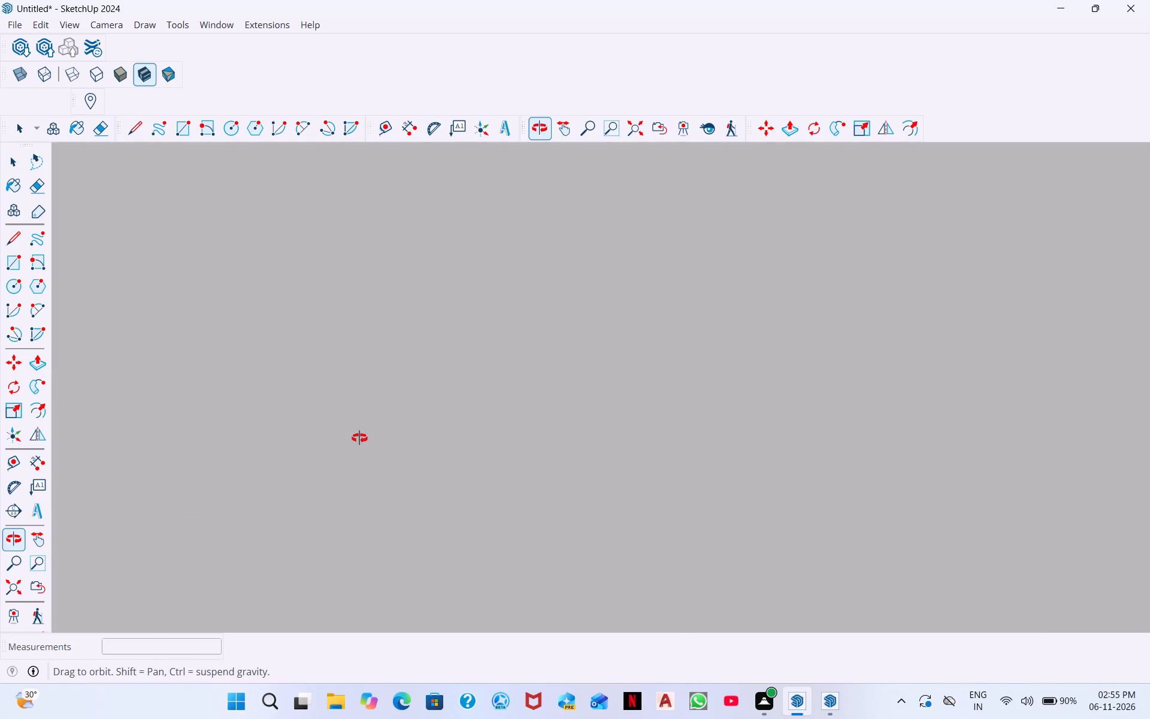
{"action": "middle_click_drag", "start_coordinate": [359, 438], "coordinate": [456, 545]}
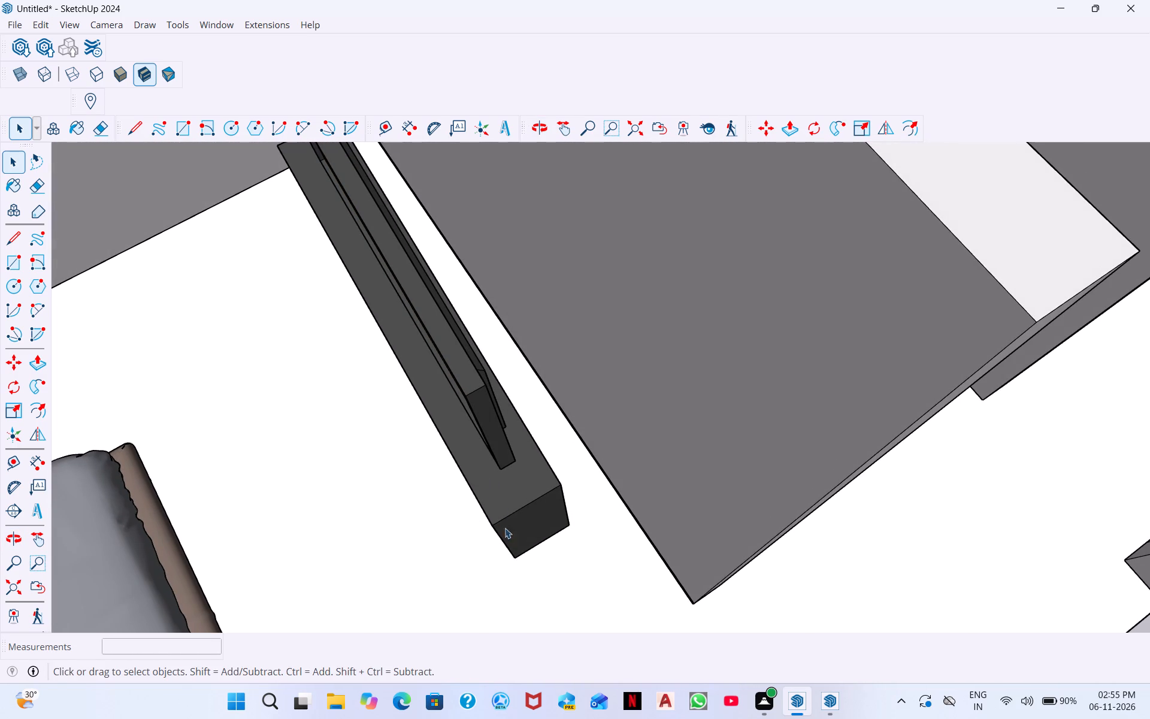
{"action": "middle_click_drag", "start_coordinate": [525, 518], "coordinate": [537, 452]}
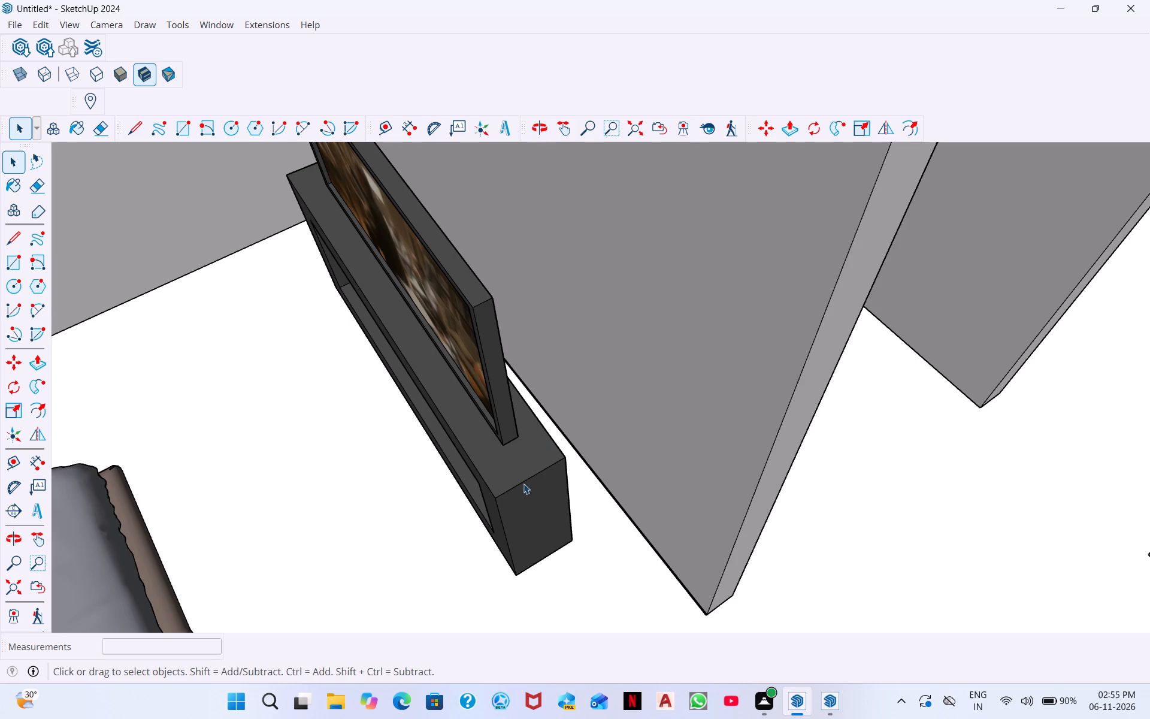
{"action": "middle_click_drag", "start_coordinate": [527, 489], "coordinate": [534, 407]}
{"action": "scroll", "coordinate": [529, 436], "scroll_direction": "down", "scroll_amount": 1}
{"action": "middle_click_drag", "start_coordinate": [528, 450], "coordinate": [577, 662]}
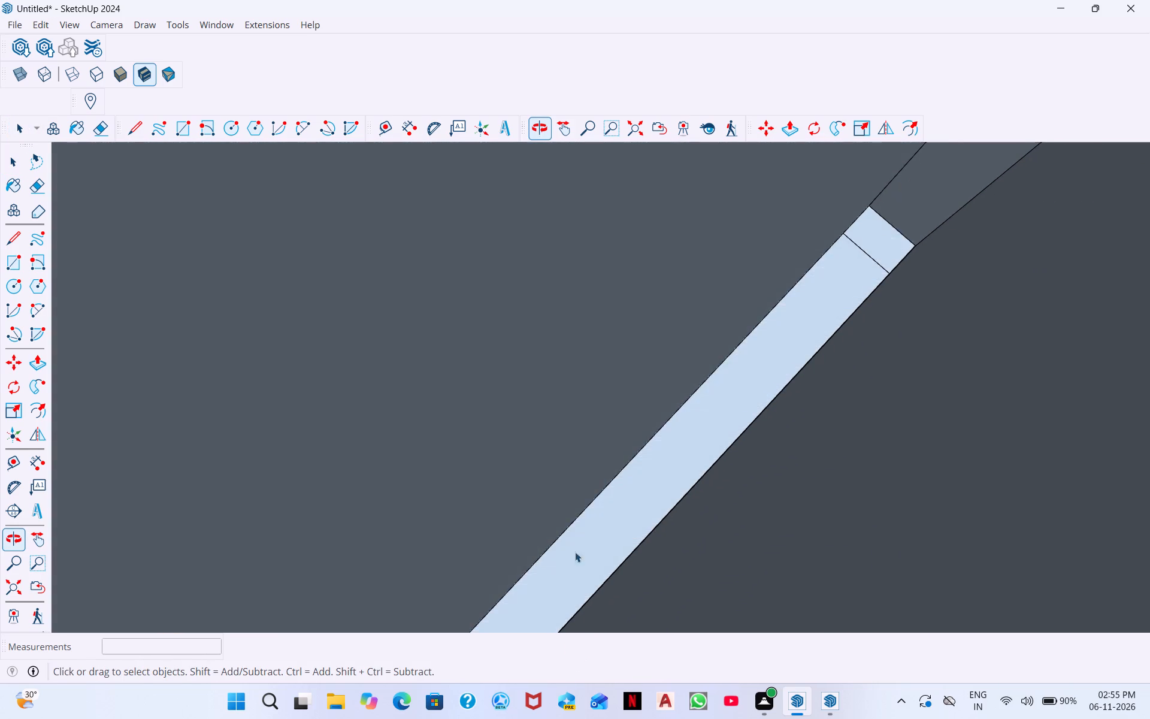
{"action": "scroll", "coordinate": [494, 410], "scroll_direction": "down", "scroll_amount": 7}
Move the LCD rack about 16' 4" by its front lower corner, out of the bedroom to beyond the side wall with the door opening.
{"action": "left_click", "coordinate": [637, 137]}
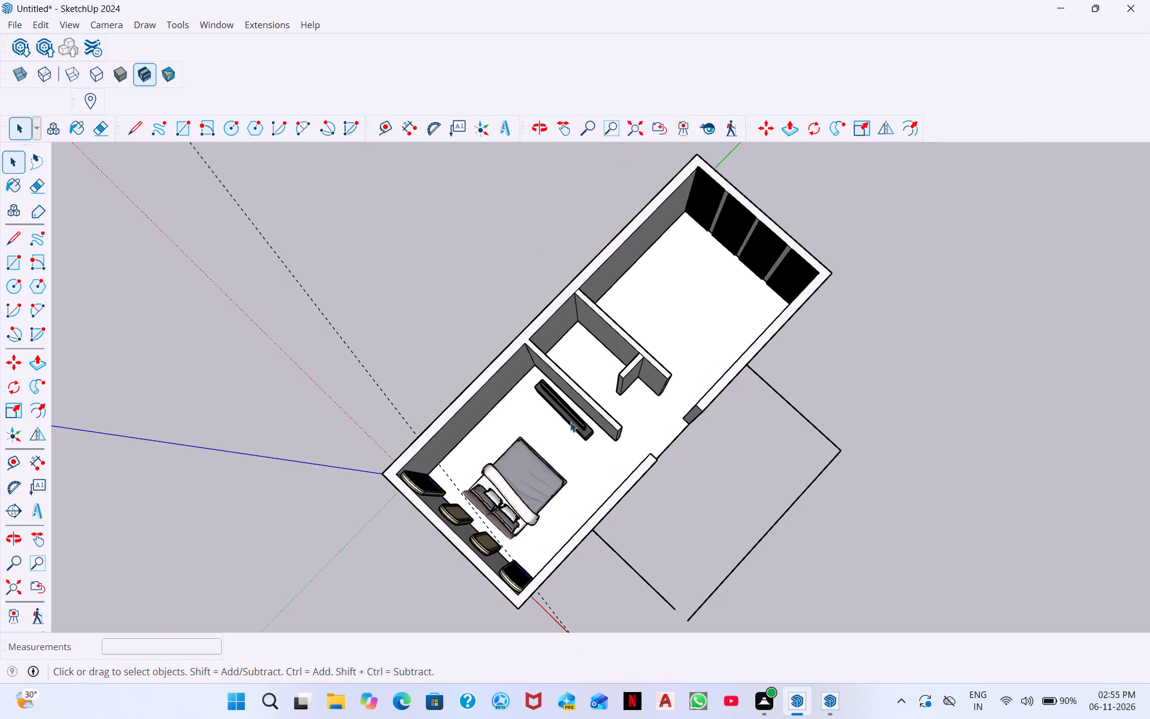
{"action": "scroll", "coordinate": [549, 407], "scroll_direction": "up", "scroll_amount": 10}
{"action": "left_click", "coordinate": [570, 417]}
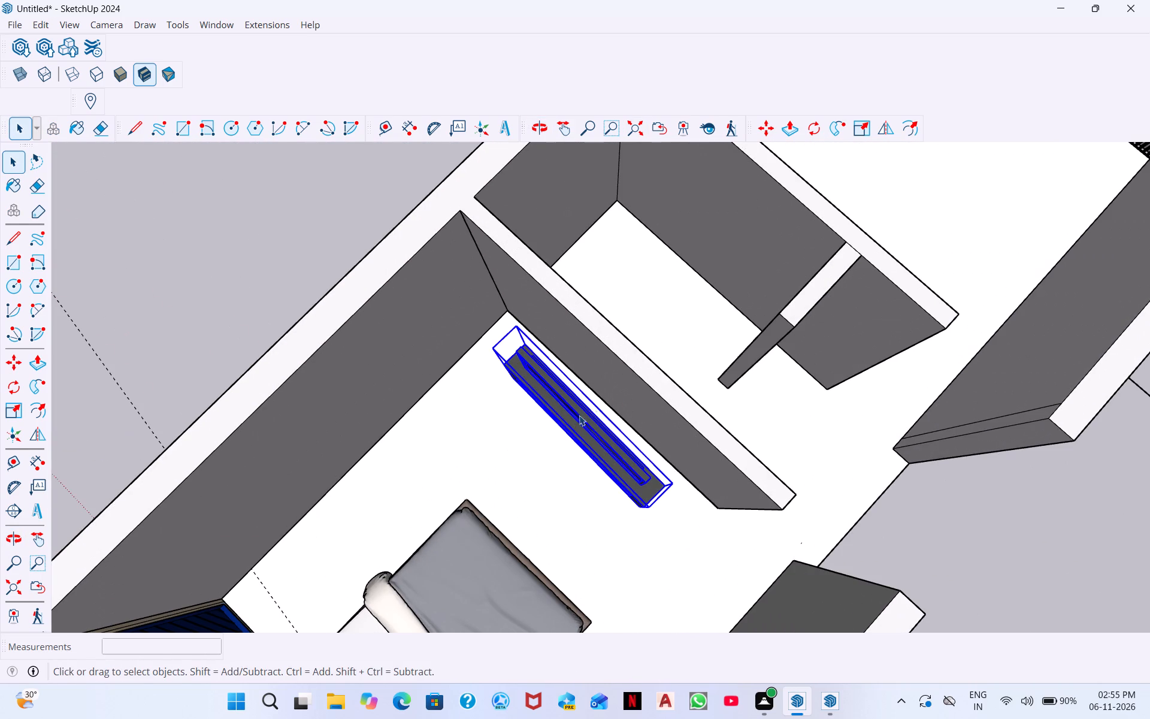
{"action": "left_click", "coordinate": [767, 129]}
{"action": "left_click", "coordinate": [647, 504]}
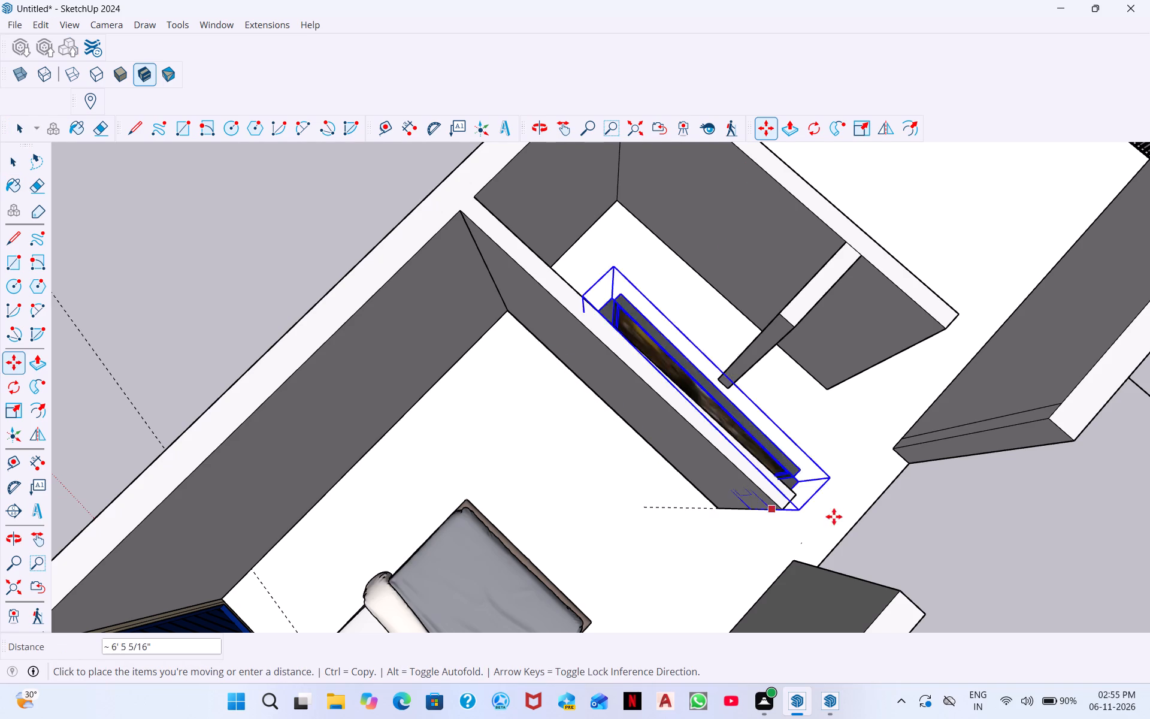
{"action": "scroll", "coordinate": [1139, 550], "scroll_direction": "down", "scroll_amount": 4}
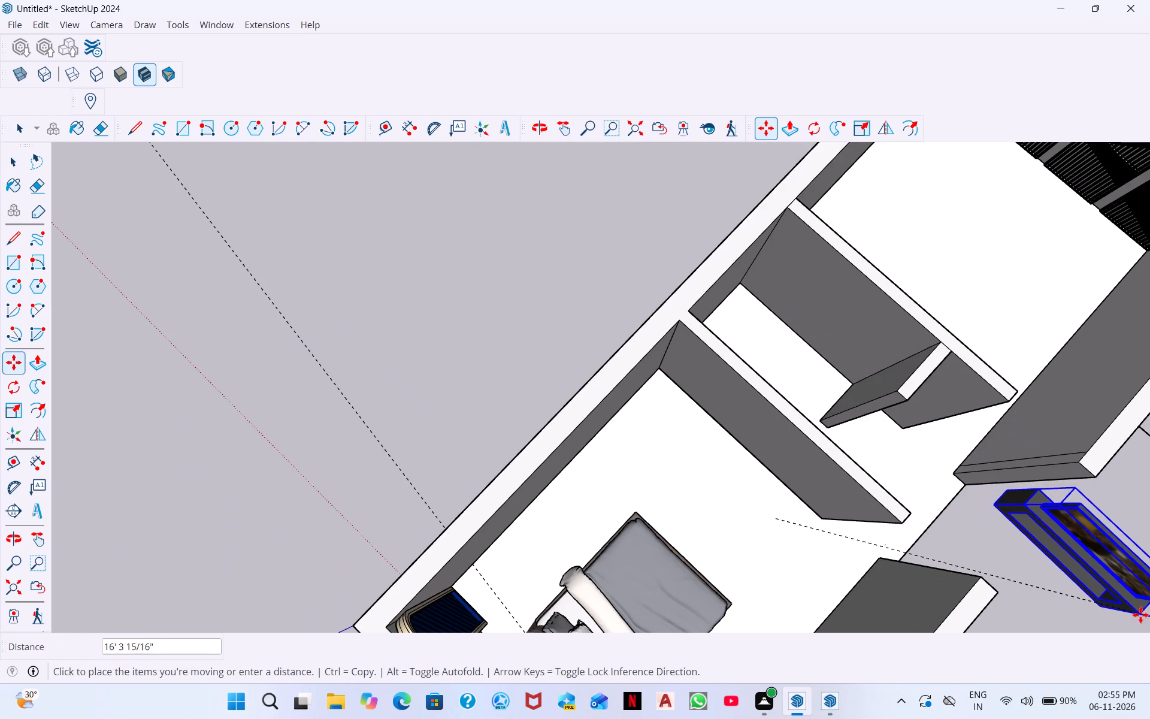
{"action": "left_click", "coordinate": [1149, 615]}
Draw a line about 12' 1 9/16" along the red axis from the door opening's lower wall corner to the outline beyond the LCD rack.
{"action": "middle_click_drag", "start_coordinate": [1091, 579], "coordinate": [1070, 370]}
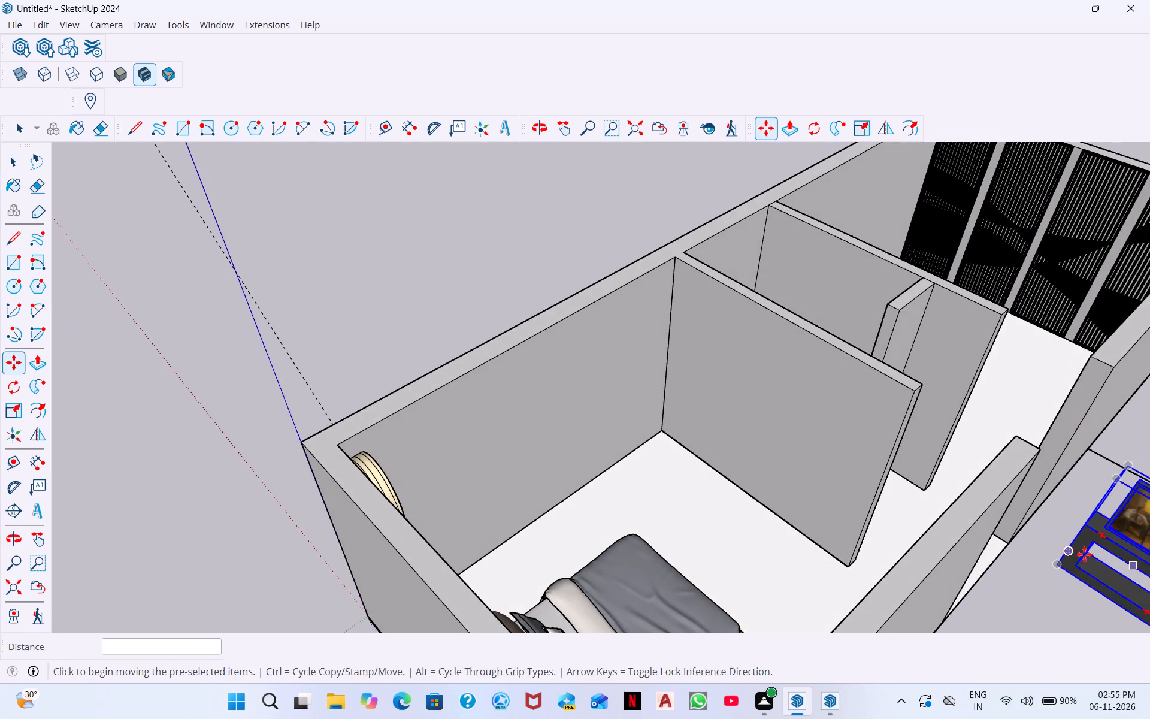
{"action": "scroll", "coordinate": [1078, 557], "scroll_direction": "down", "scroll_amount": 1}
{"action": "middle_click_drag", "start_coordinate": [1101, 600], "coordinate": [1149, 557]}
{"action": "middle_click_drag", "start_coordinate": [1076, 569], "coordinate": [1149, 500]}
{"action": "scroll", "coordinate": [1073, 452], "scroll_direction": "up", "scroll_amount": 5}
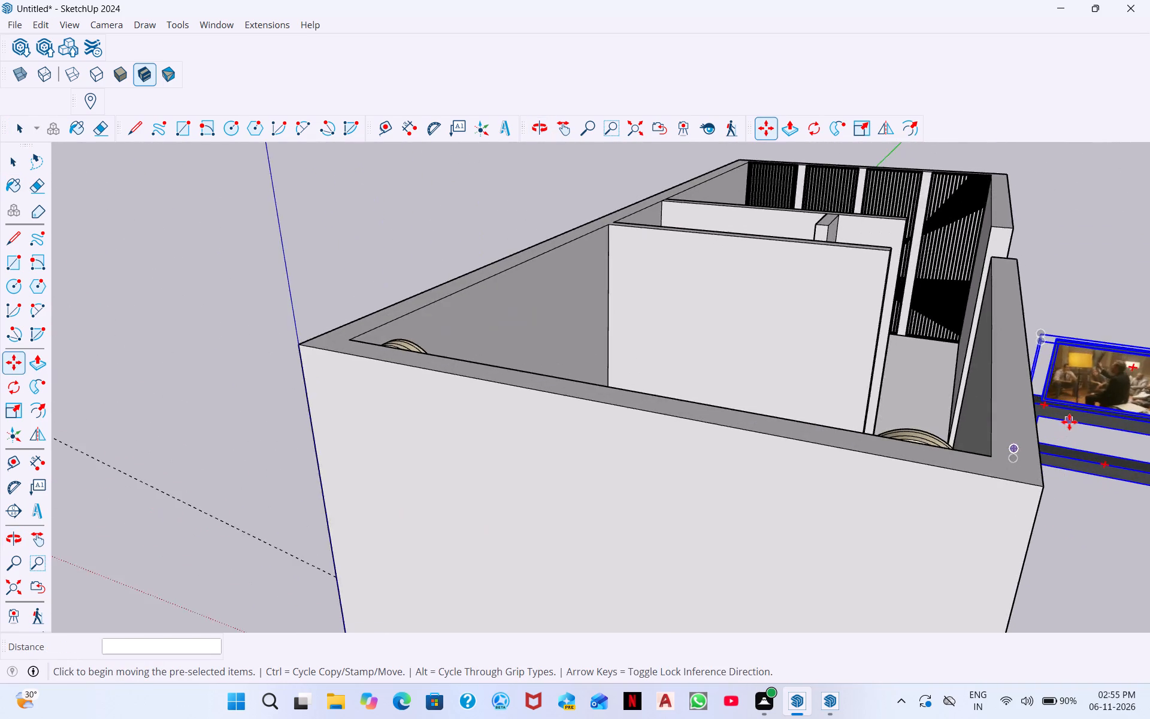
{"action": "scroll", "coordinate": [1069, 422], "scroll_direction": "up", "scroll_amount": 7}
{"action": "scroll", "coordinate": [992, 511], "scroll_direction": "up", "scroll_amount": 8}
{"action": "middle_click_drag", "start_coordinate": [979, 502], "coordinate": [1104, 504]}
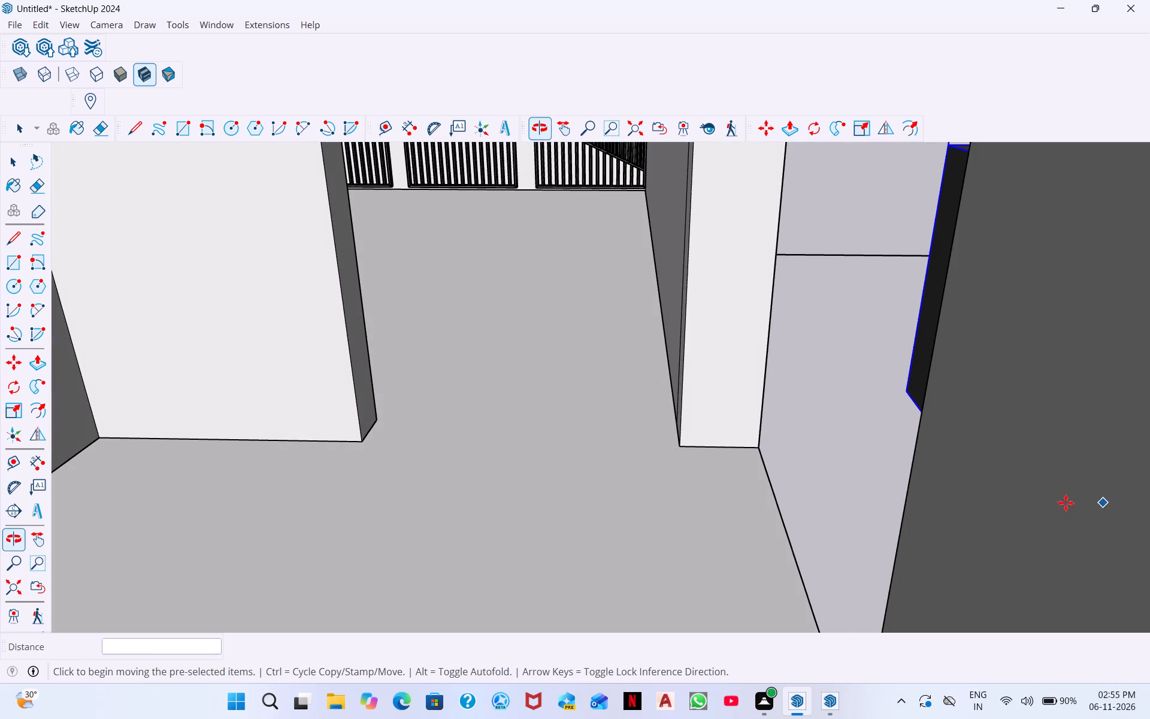
{"action": "middle_click_drag", "start_coordinate": [852, 436], "coordinate": [952, 455]}
{"action": "scroll", "coordinate": [936, 411], "scroll_direction": "down", "scroll_amount": 7}
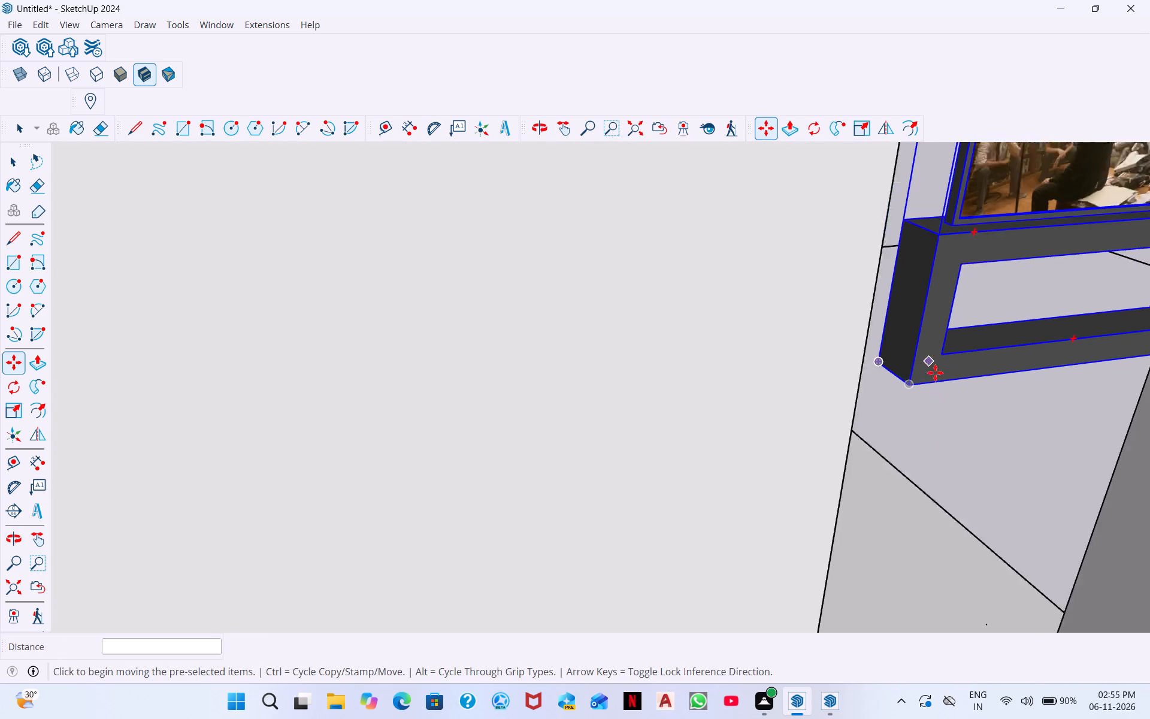
{"action": "left_click", "coordinate": [641, 126]}
{"action": "middle_click_drag", "start_coordinate": [928, 313], "coordinate": [896, 336]}
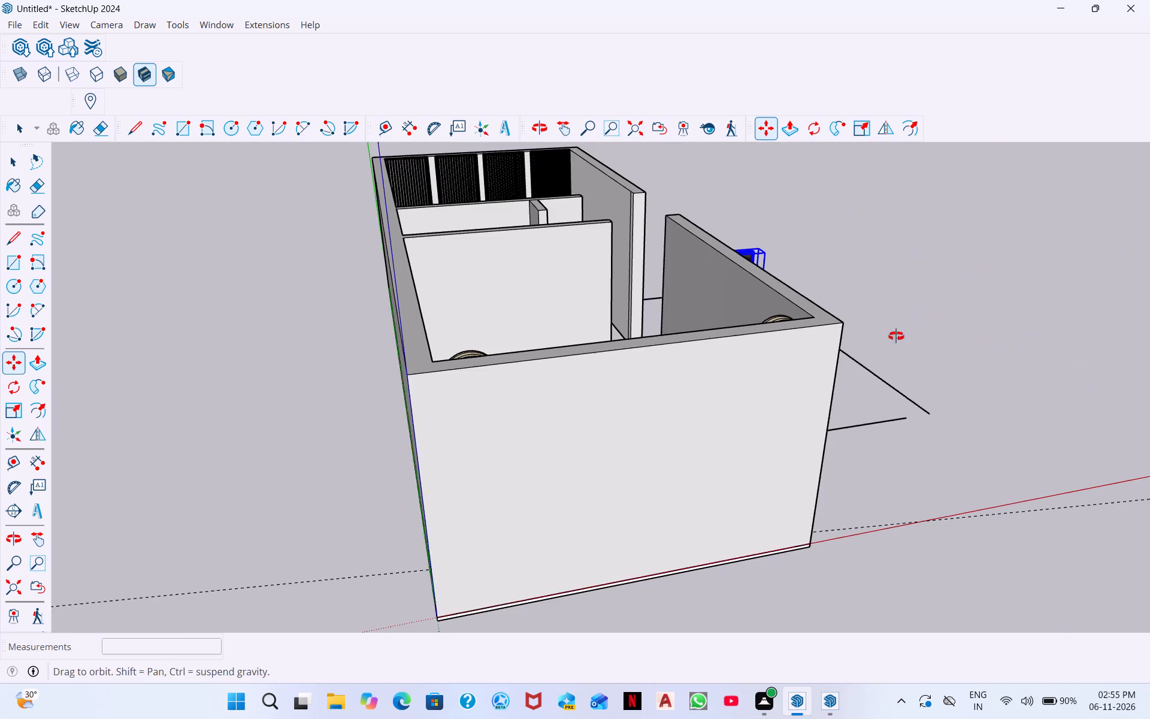
{"action": "middle_click_drag", "start_coordinate": [896, 336], "coordinate": [755, 291]}
{"action": "scroll", "coordinate": [836, 355], "scroll_direction": "up", "scroll_amount": 9}
{"action": "scroll", "coordinate": [874, 407], "scroll_direction": "up", "scroll_amount": 4}
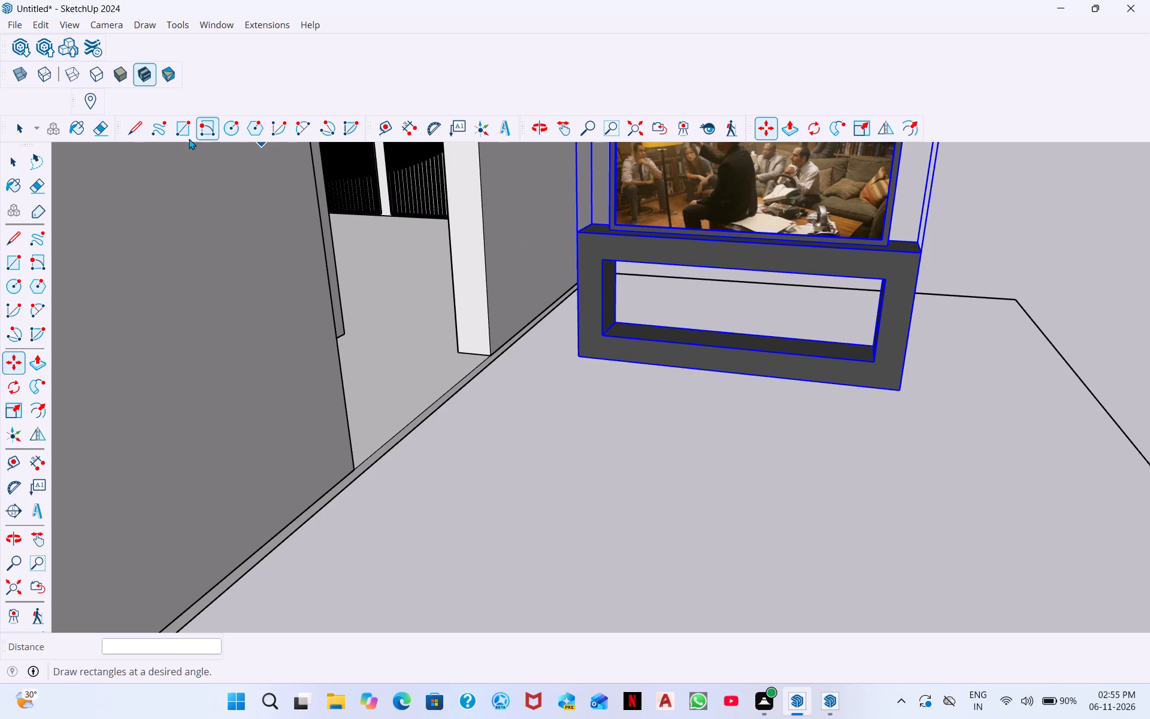
{"action": "left_click", "coordinate": [131, 128]}
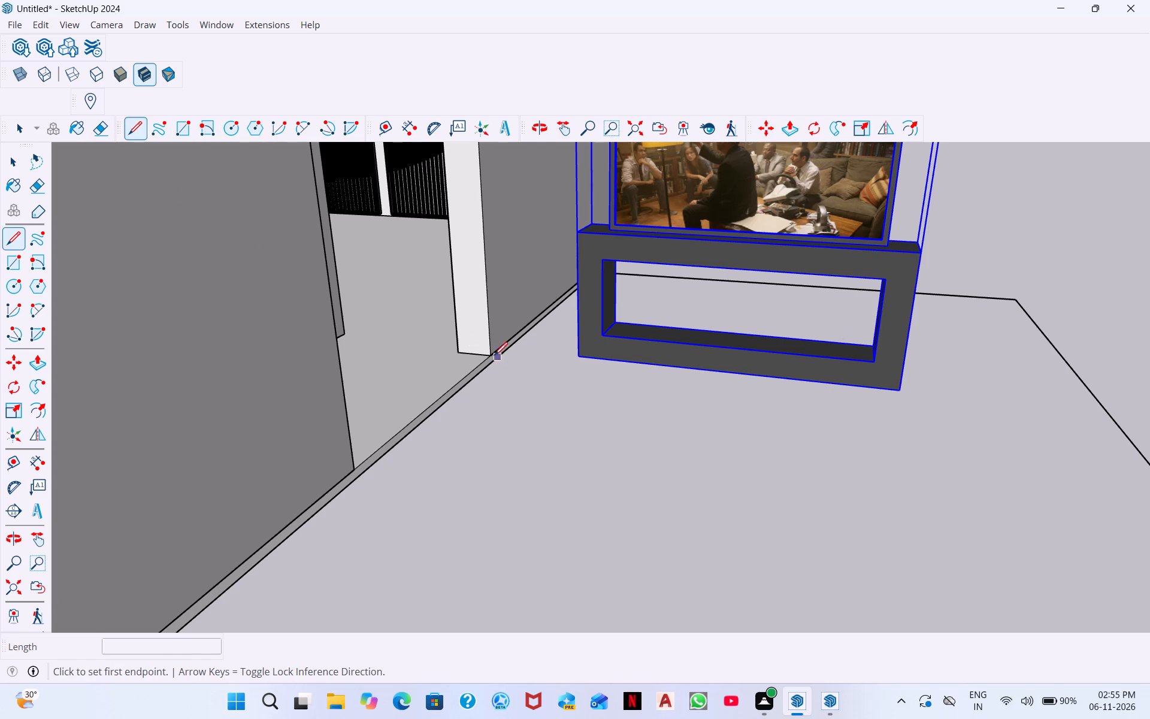
{"action": "left_click", "coordinate": [492, 354]}
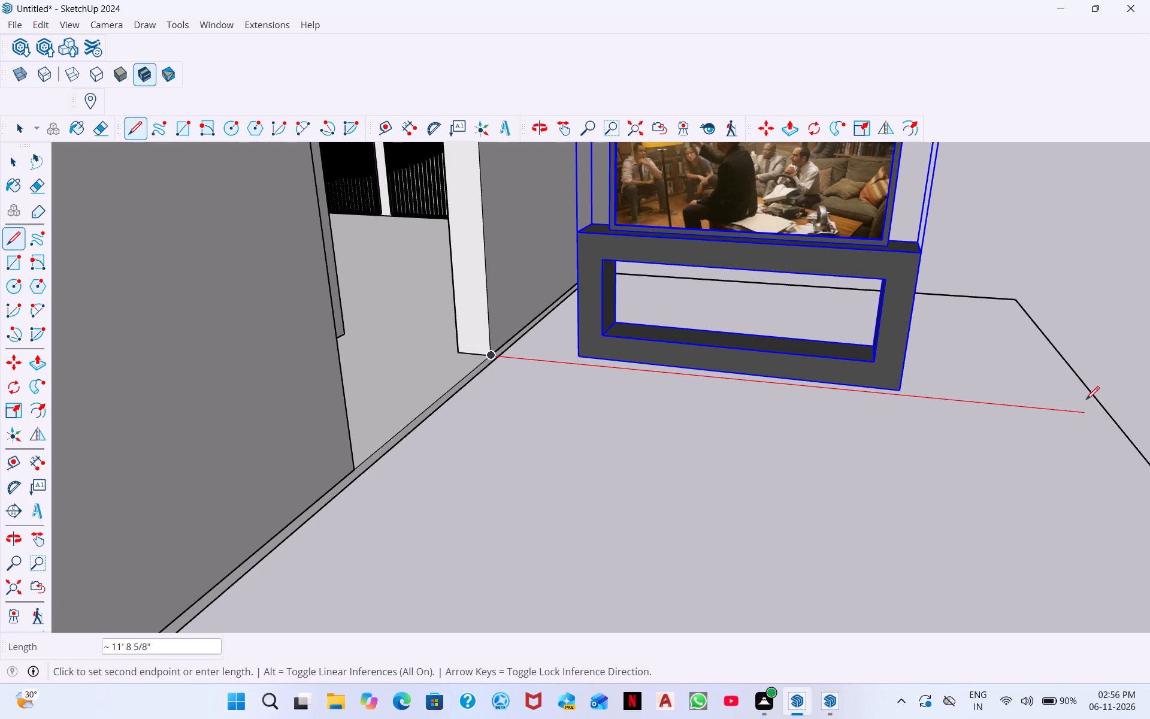
{"action": "left_click", "coordinate": [1111, 416]}
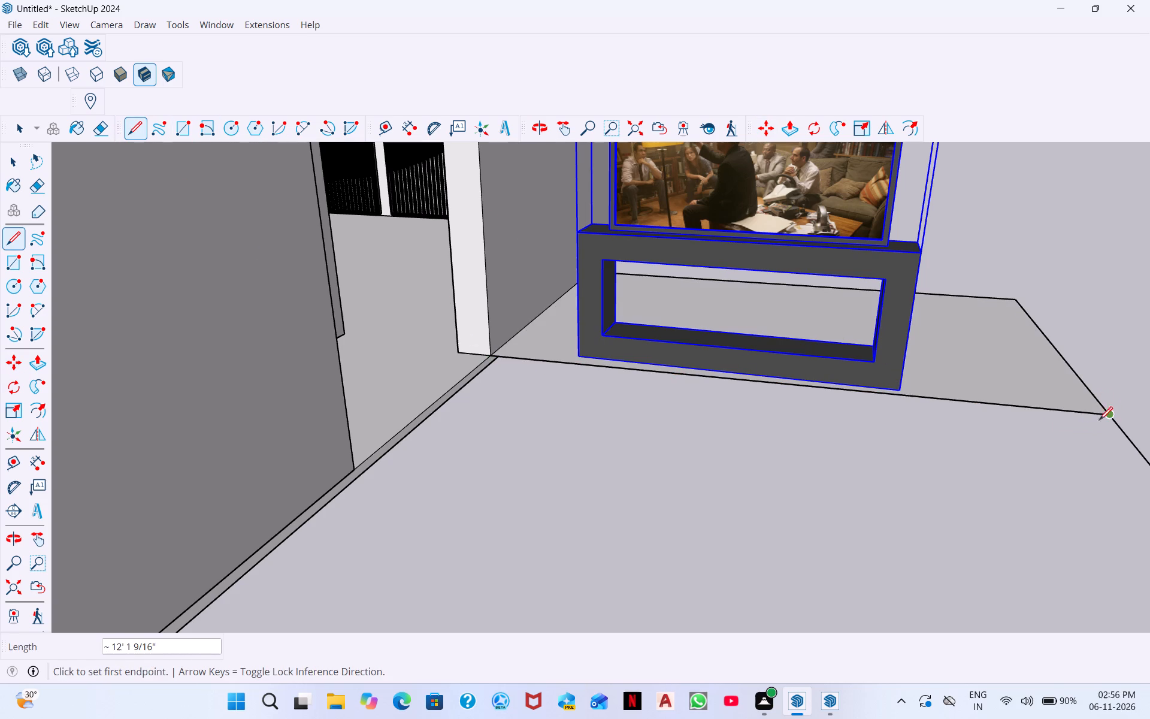
Place a 0° protractor guide along the LCD rack's front bottom edge, centred on its front lower corner nearest the door opening.
{"action": "middle_click_drag", "start_coordinate": [839, 413], "coordinate": [846, 515]}
{"action": "scroll", "coordinate": [869, 505], "scroll_direction": "up", "scroll_amount": 8}
{"action": "scroll", "coordinate": [843, 503], "scroll_direction": "down", "scroll_amount": 3}
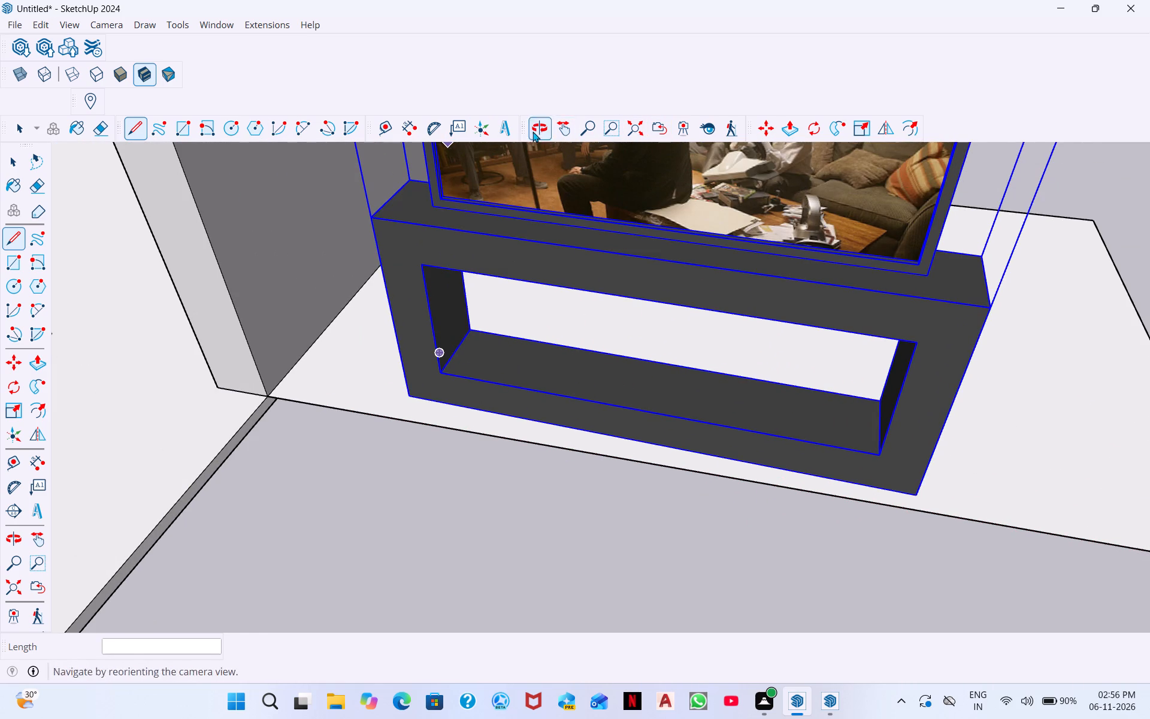
{"action": "left_click", "coordinate": [438, 125]}
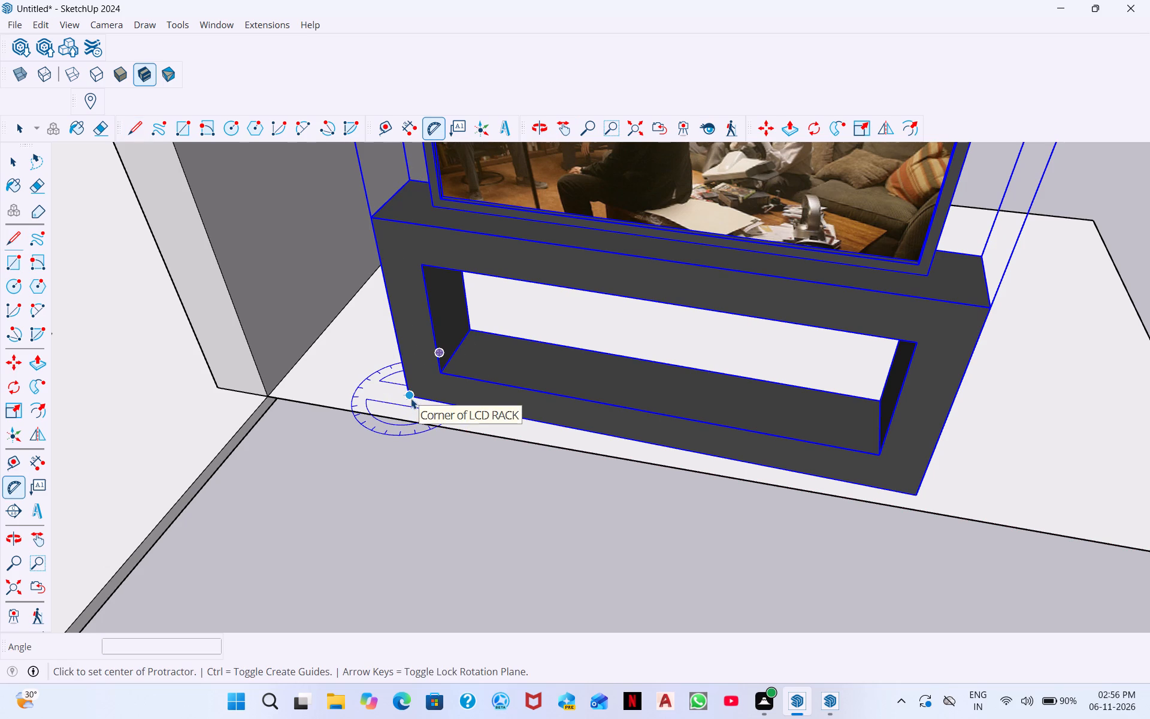
{"action": "left_click", "coordinate": [411, 398]}
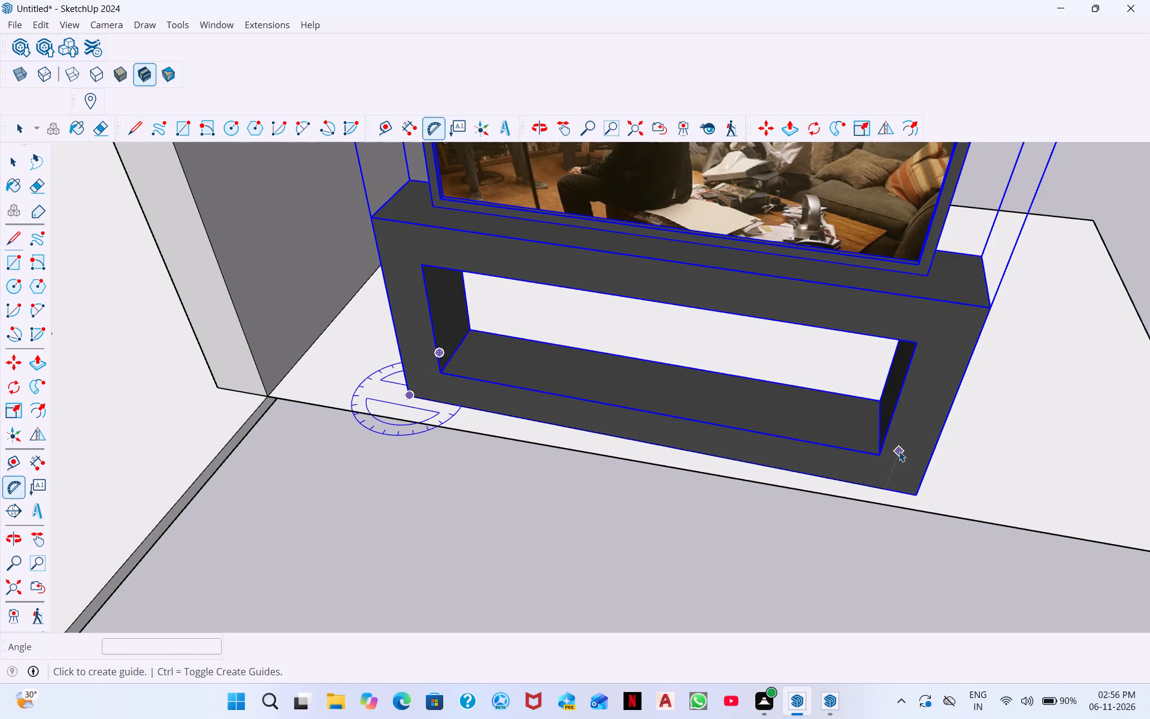
{"action": "left_click", "coordinate": [915, 497]}
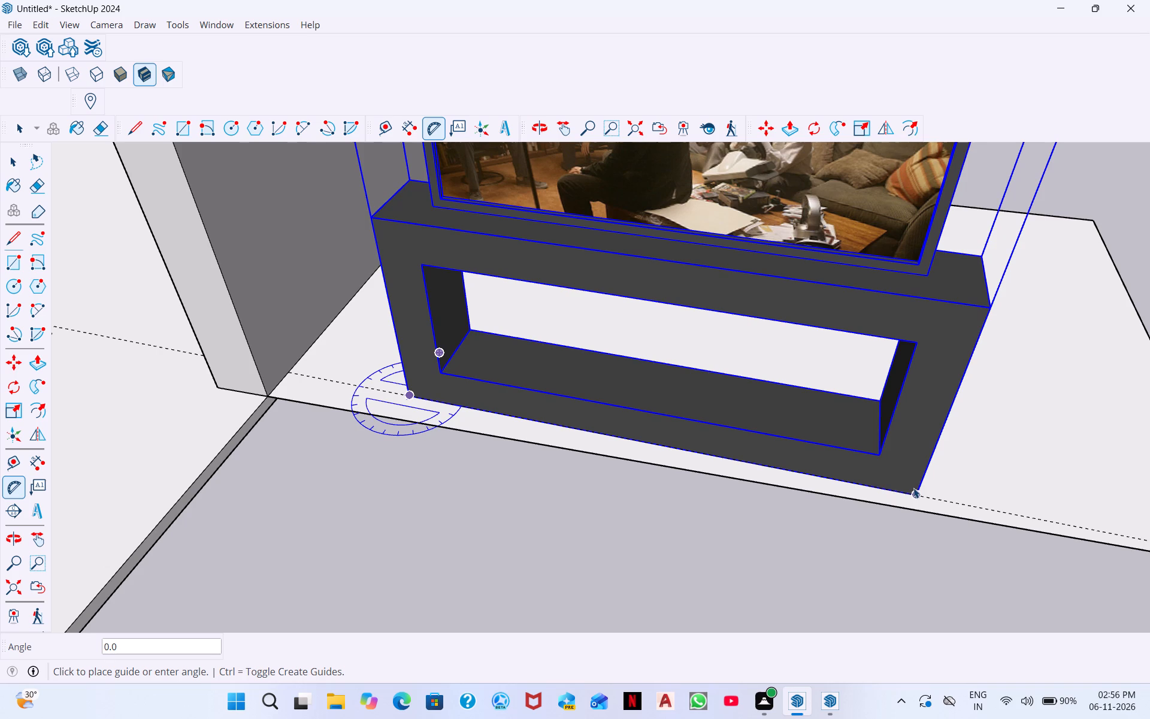
{"action": "left_click_drag", "start_coordinate": [916, 492], "coordinate": [922, 479]}
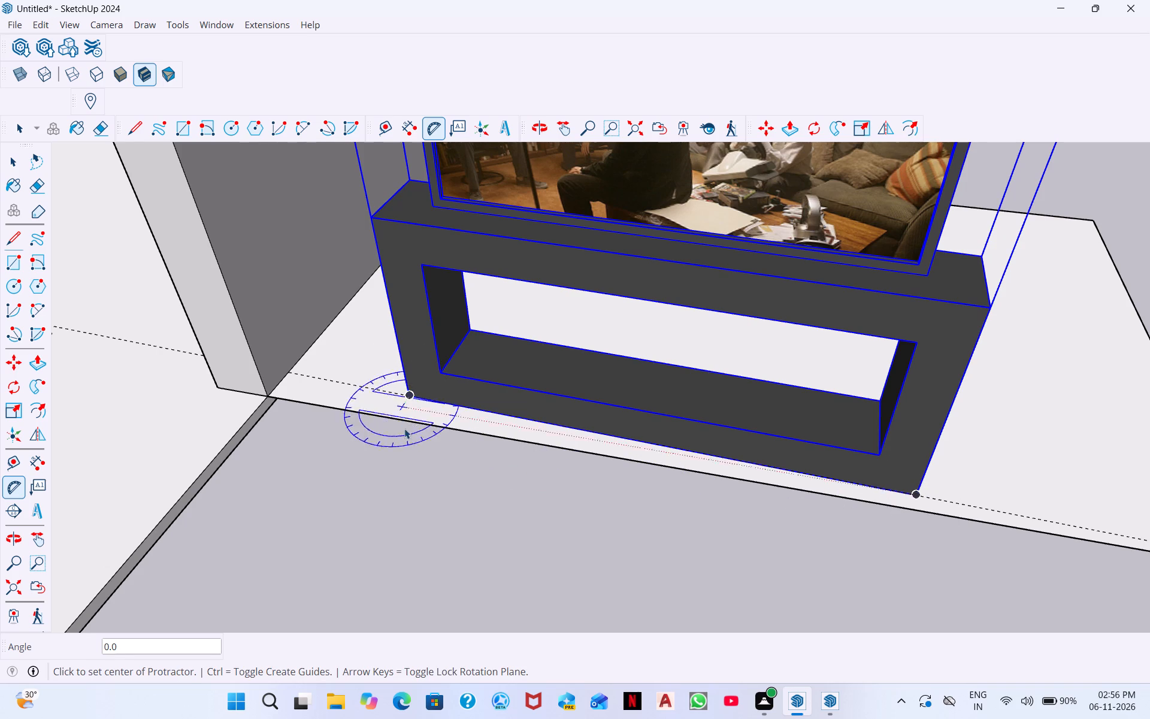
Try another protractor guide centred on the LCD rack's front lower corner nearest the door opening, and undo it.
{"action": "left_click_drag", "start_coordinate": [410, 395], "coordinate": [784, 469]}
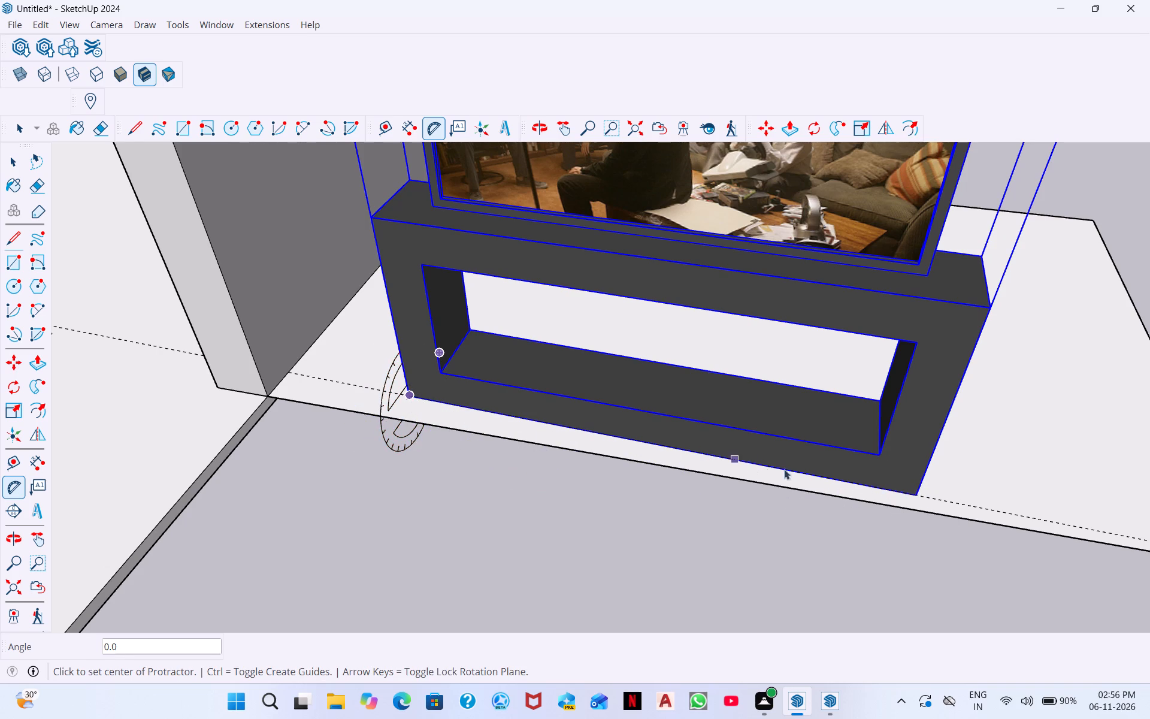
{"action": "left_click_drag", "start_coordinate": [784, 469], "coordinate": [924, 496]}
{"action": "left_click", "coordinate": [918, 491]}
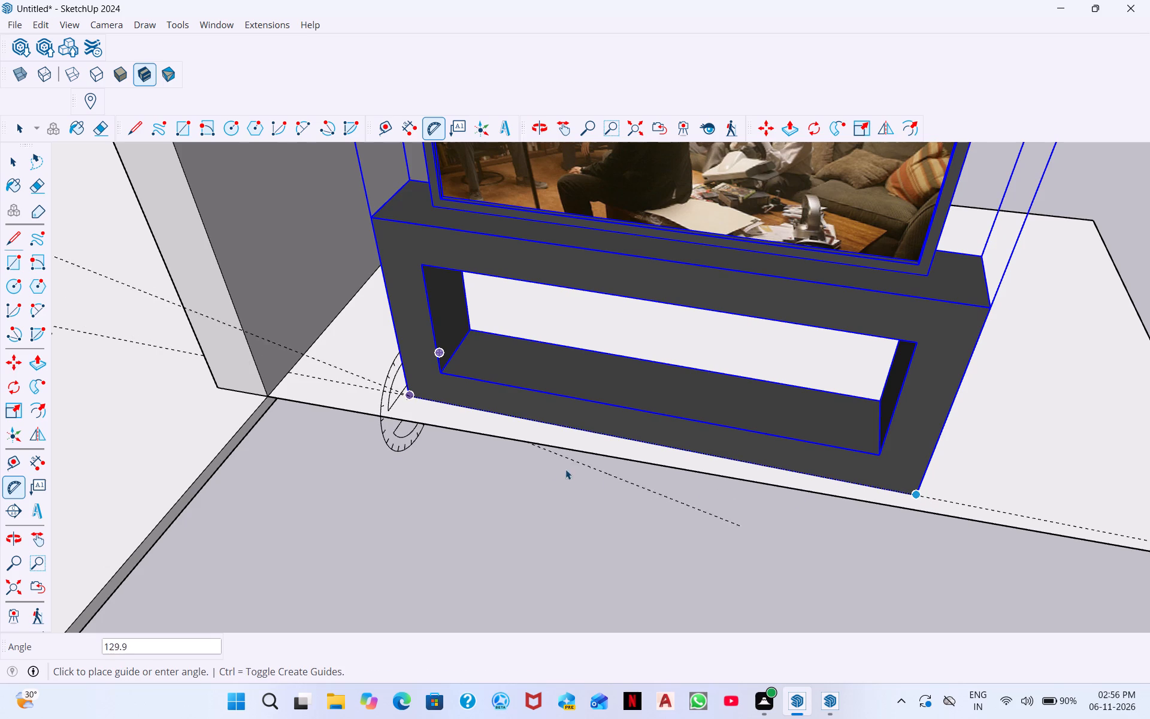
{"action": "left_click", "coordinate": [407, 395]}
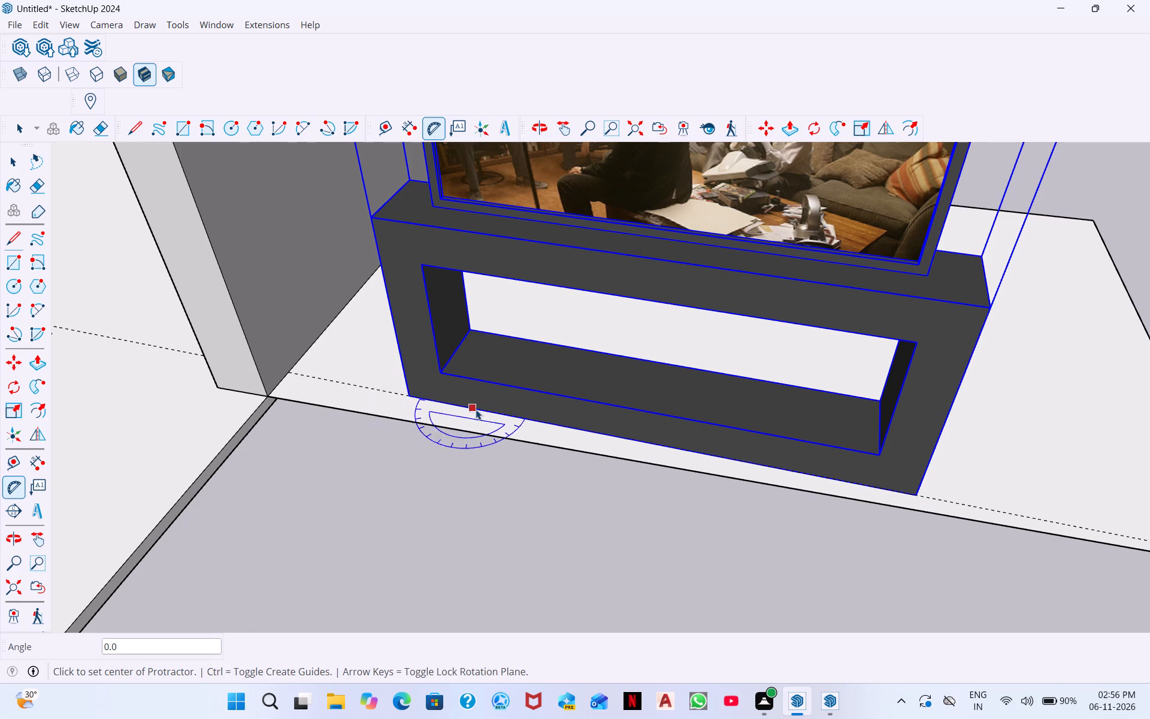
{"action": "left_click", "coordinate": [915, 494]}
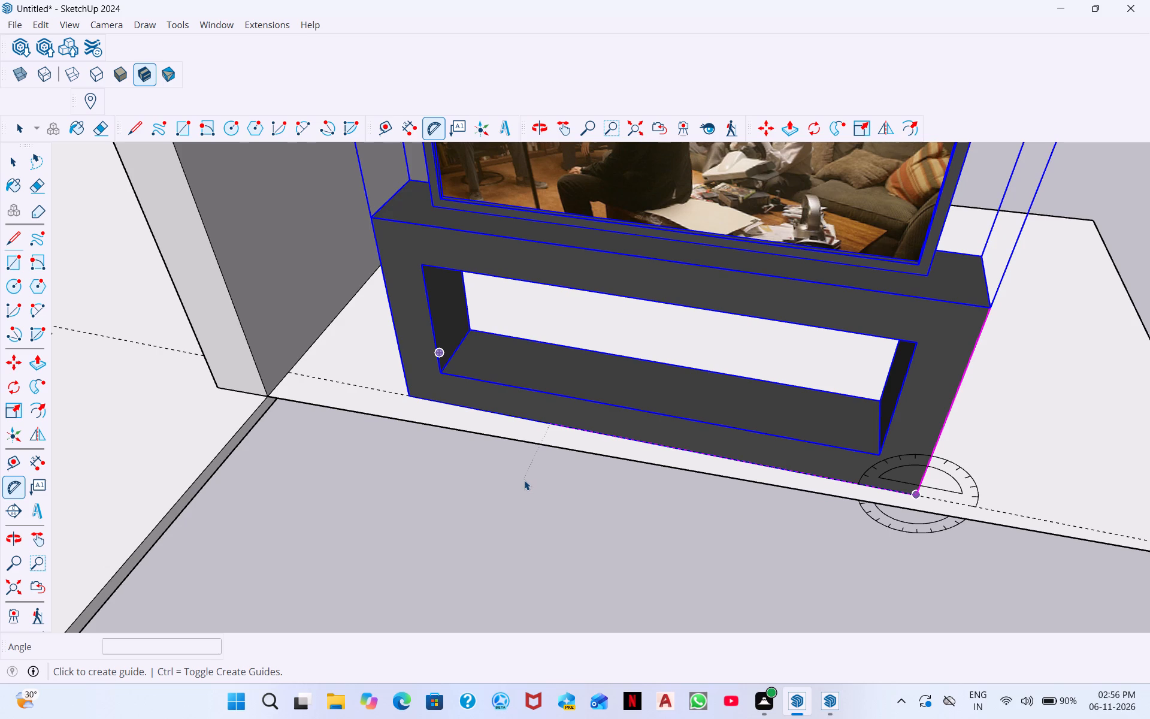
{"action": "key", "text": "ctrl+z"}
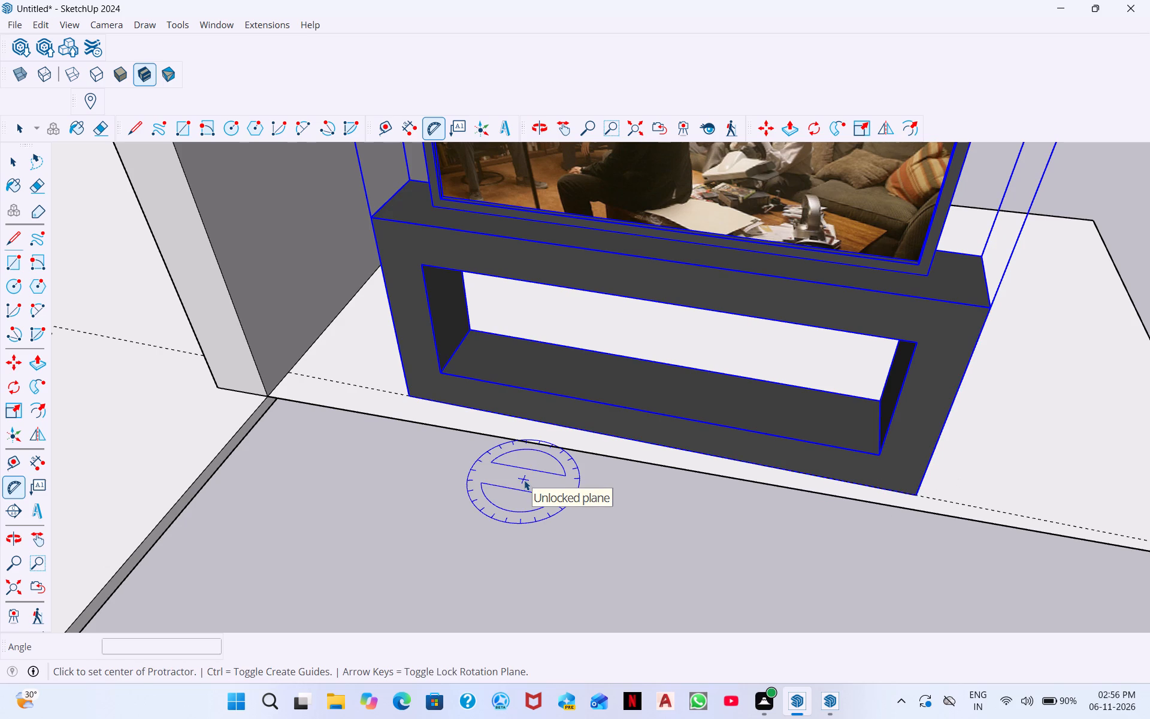
Place a protractor guide at about 4.1° from the LCD rack's front bottom edge, centred on its front lower corner farthest from the door opening.
{"action": "left_click", "coordinate": [914, 493]}
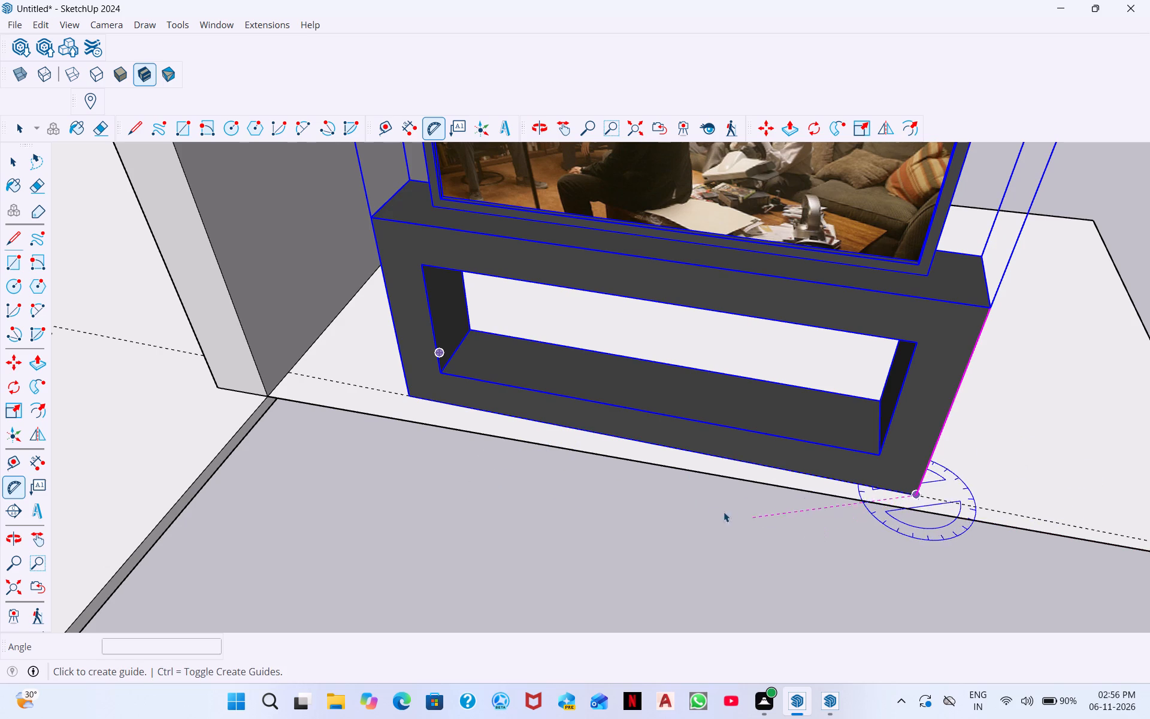
{"action": "left_click", "coordinate": [411, 397]}
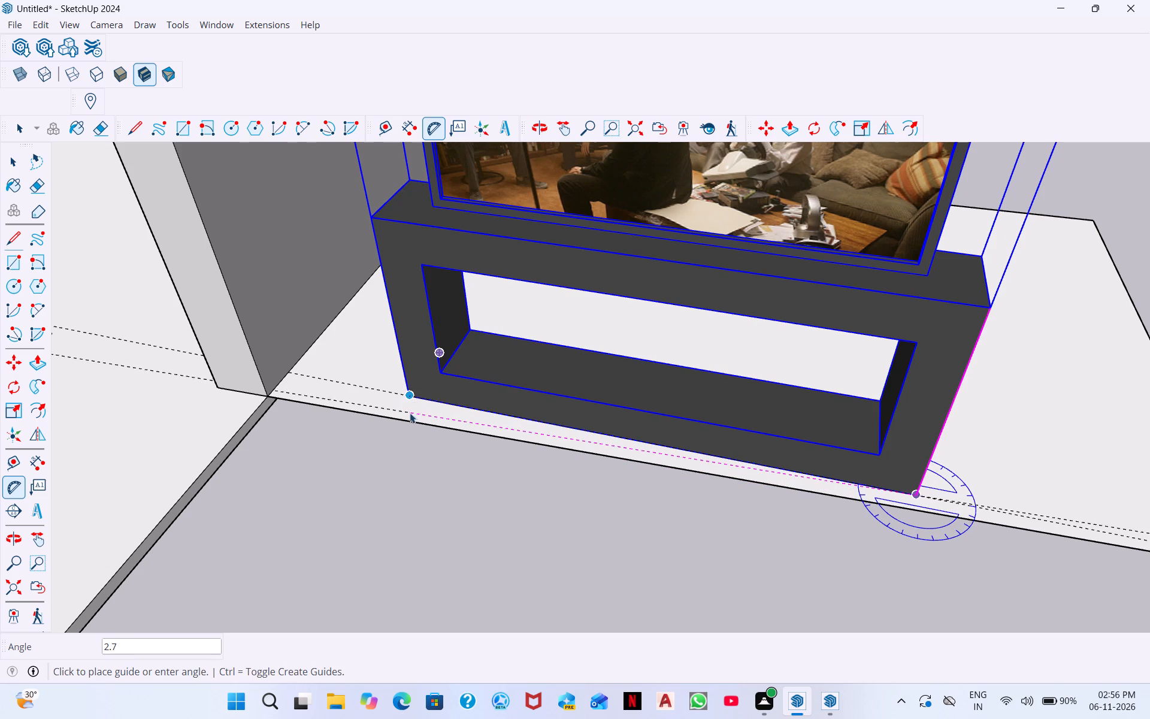
{"action": "left_click", "coordinate": [410, 419]}
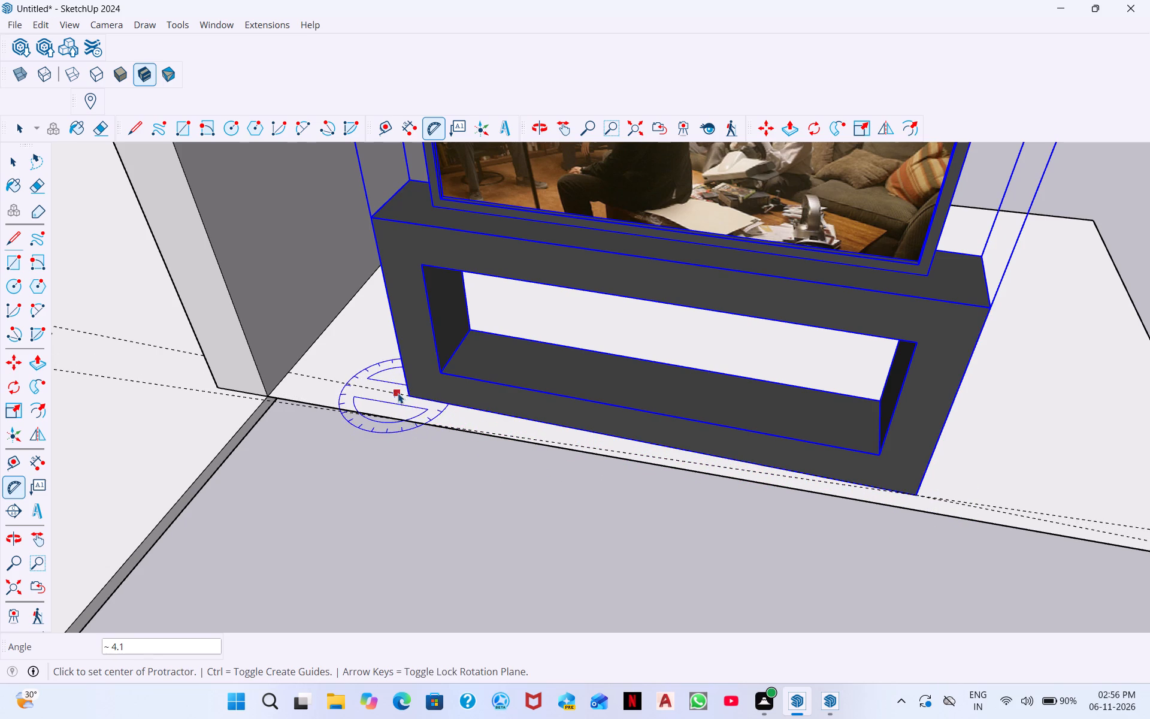
Add two more protractor guides along the LCD rack's front bottom edge, one centred on each front lower corner.
{"action": "left_click", "coordinate": [404, 395]}
{"action": "left_click", "coordinate": [408, 399]}
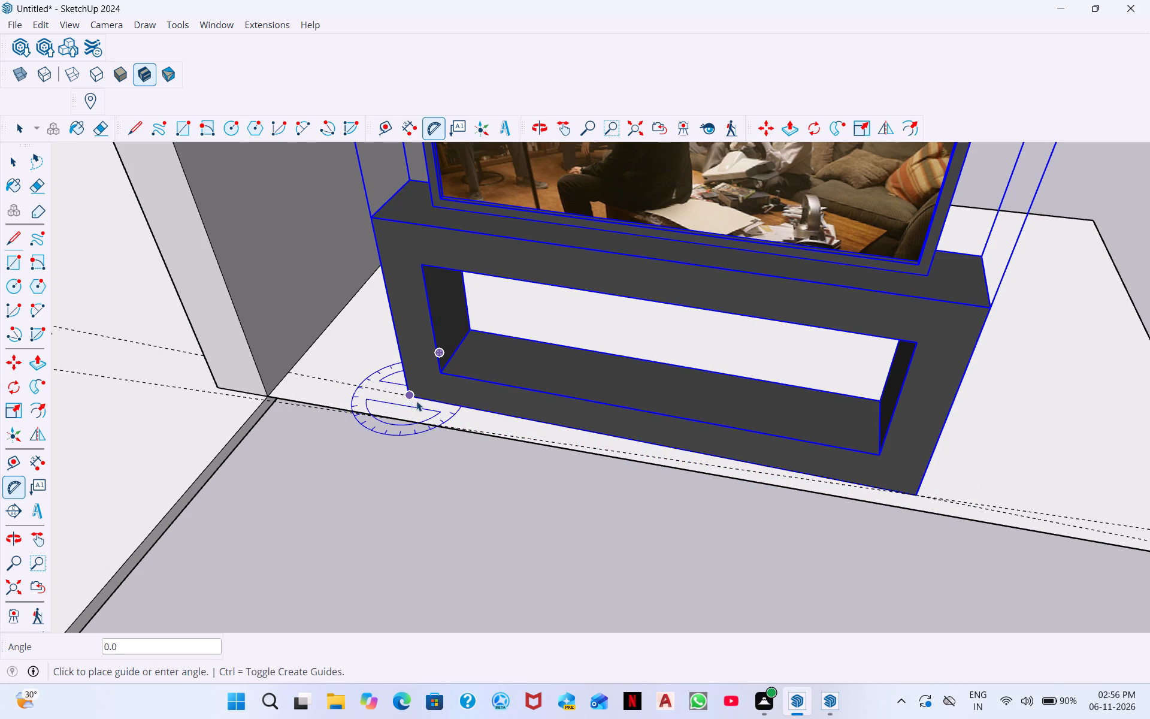
{"action": "left_click", "coordinate": [917, 497]}
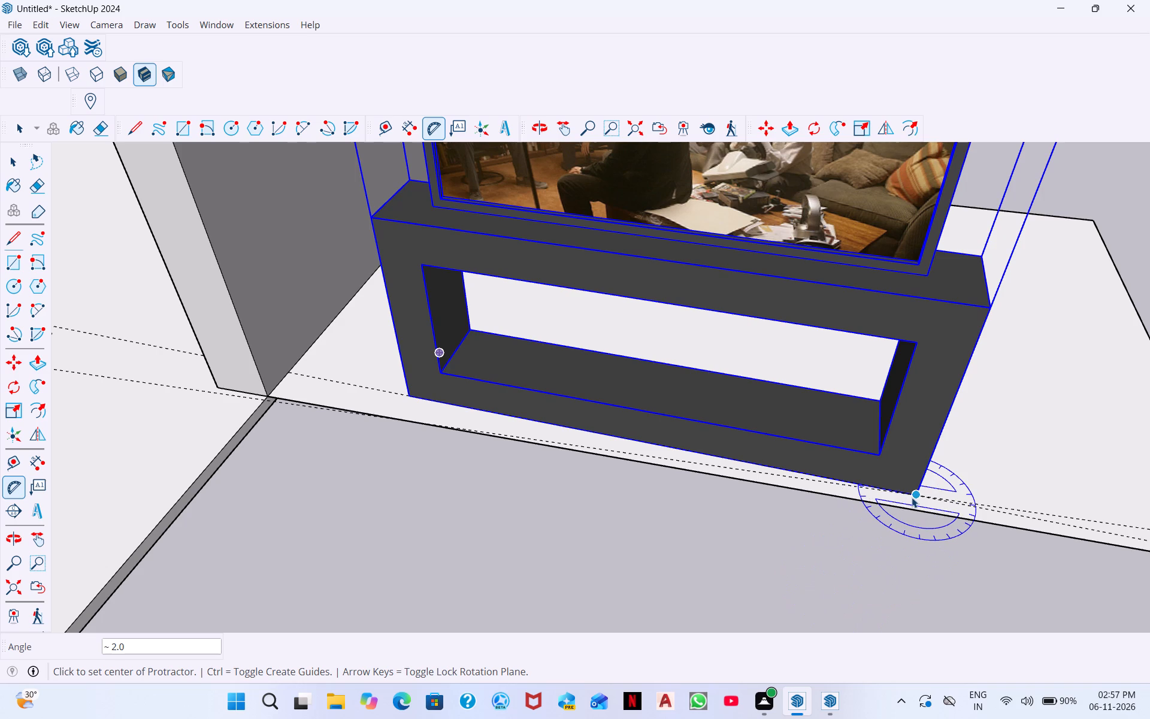
{"action": "left_click", "coordinate": [912, 494]}
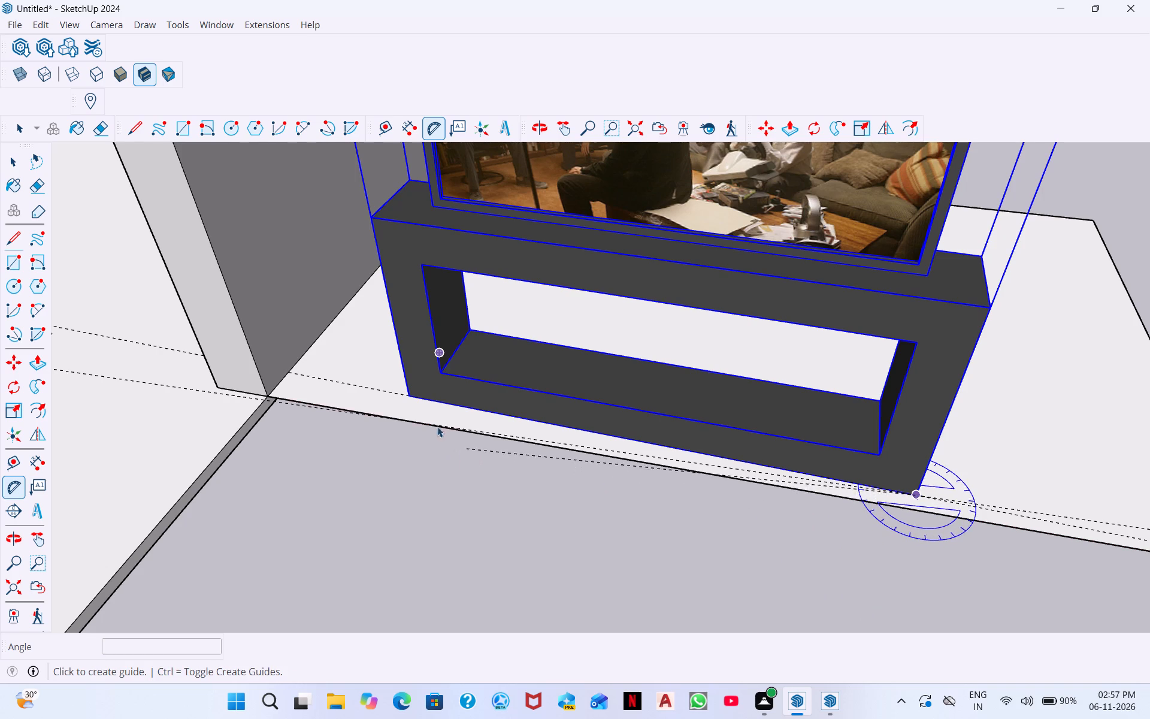
{"action": "left_click", "coordinate": [408, 397]}
{"action": "left_click_drag", "start_coordinate": [408, 396], "coordinate": [408, 403]}
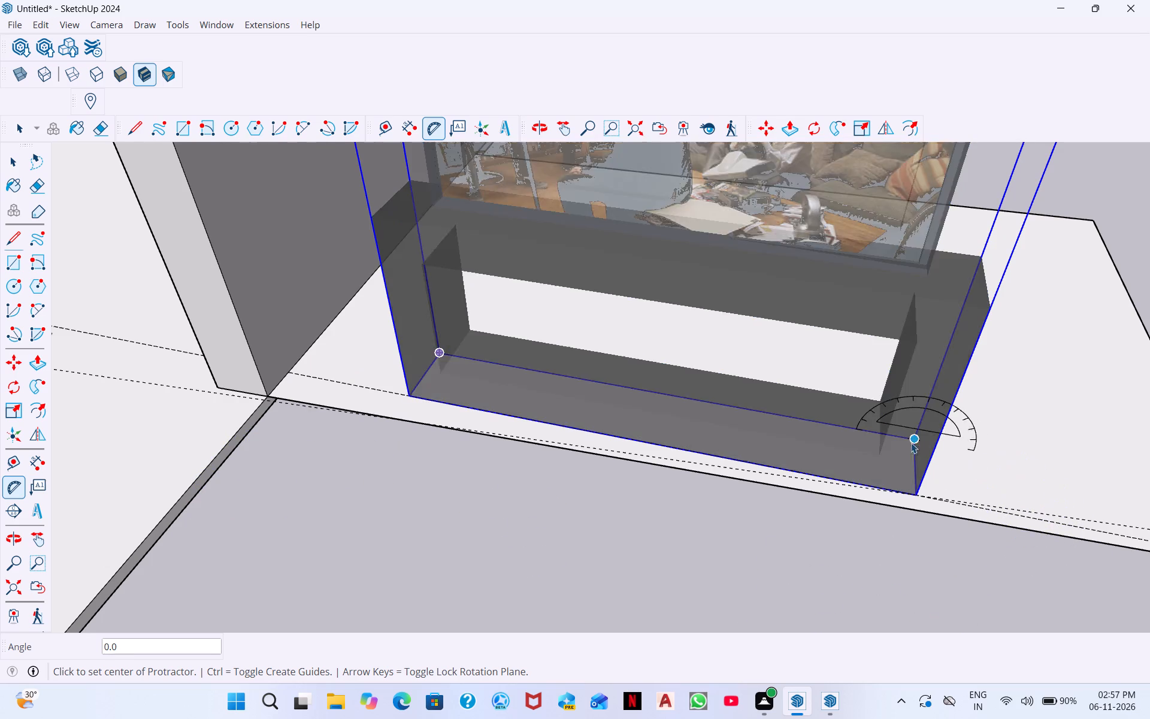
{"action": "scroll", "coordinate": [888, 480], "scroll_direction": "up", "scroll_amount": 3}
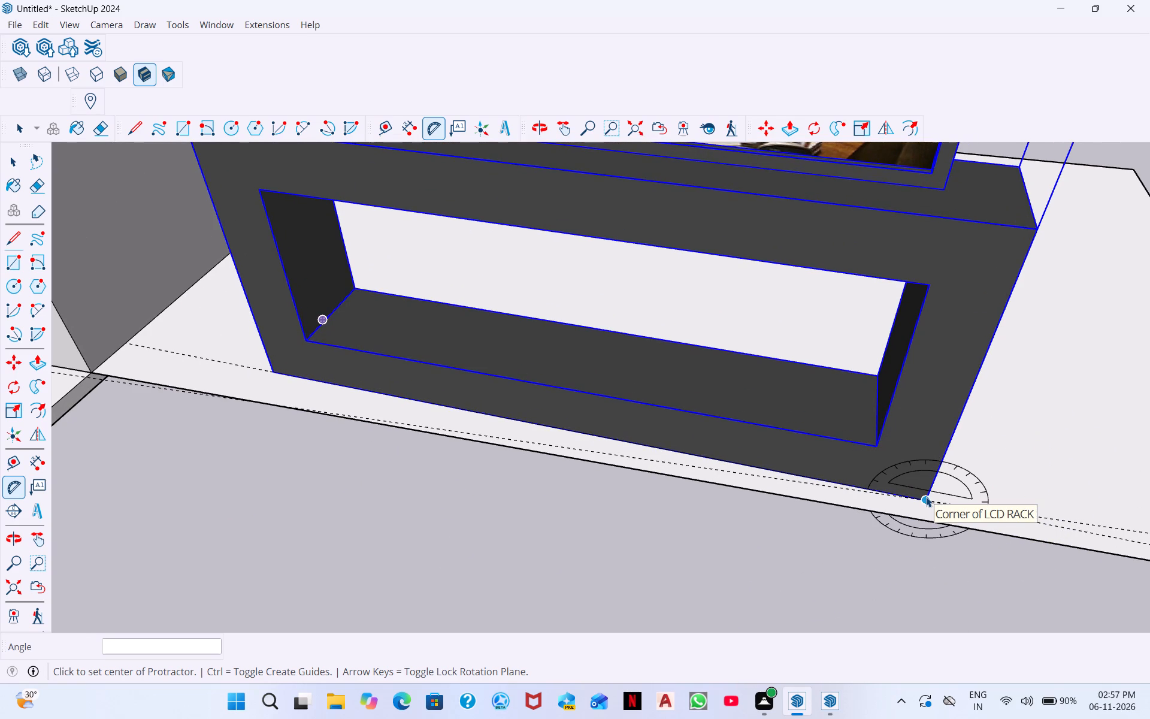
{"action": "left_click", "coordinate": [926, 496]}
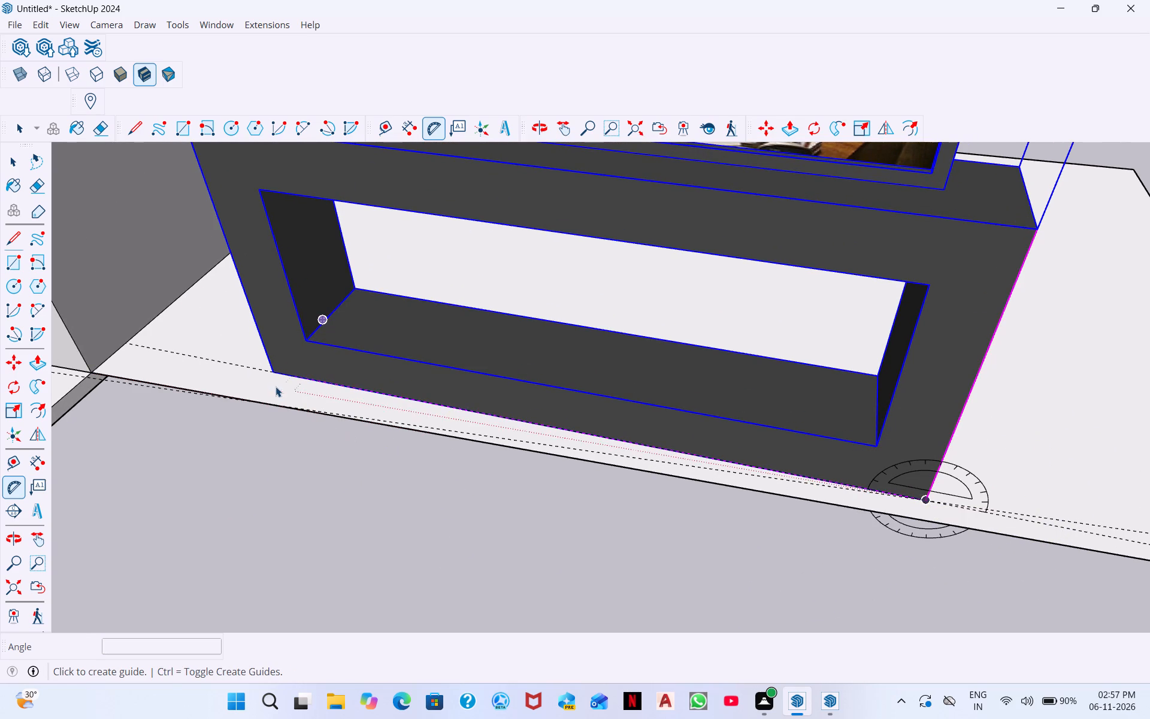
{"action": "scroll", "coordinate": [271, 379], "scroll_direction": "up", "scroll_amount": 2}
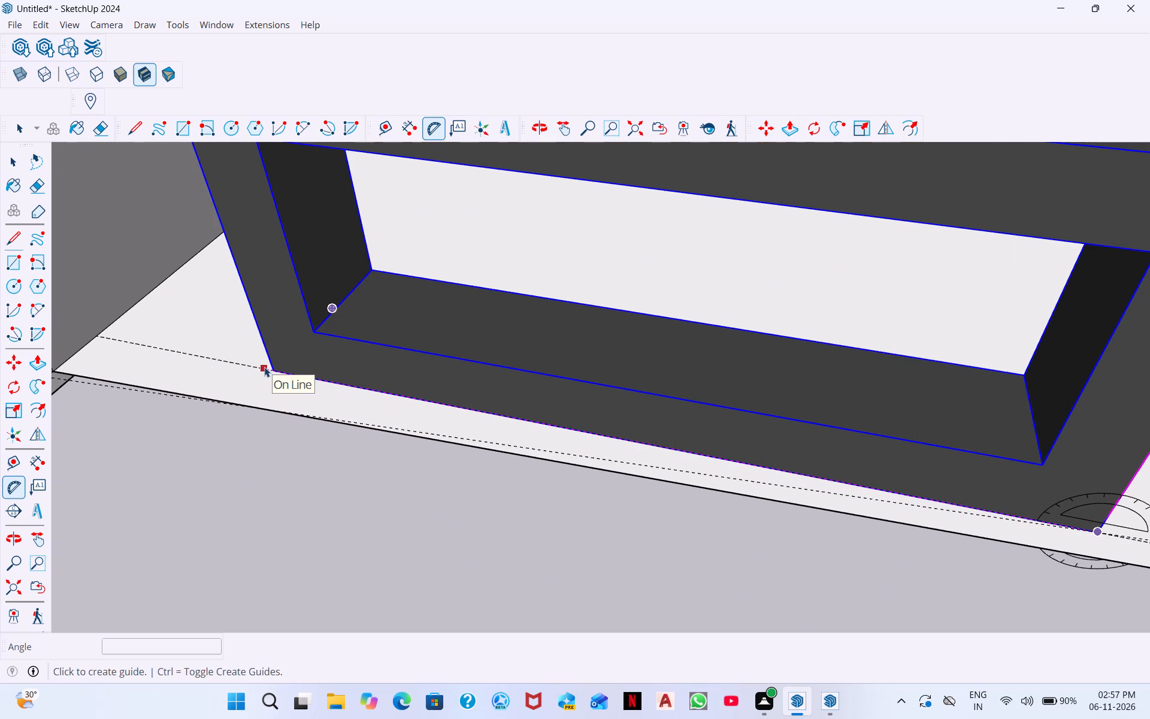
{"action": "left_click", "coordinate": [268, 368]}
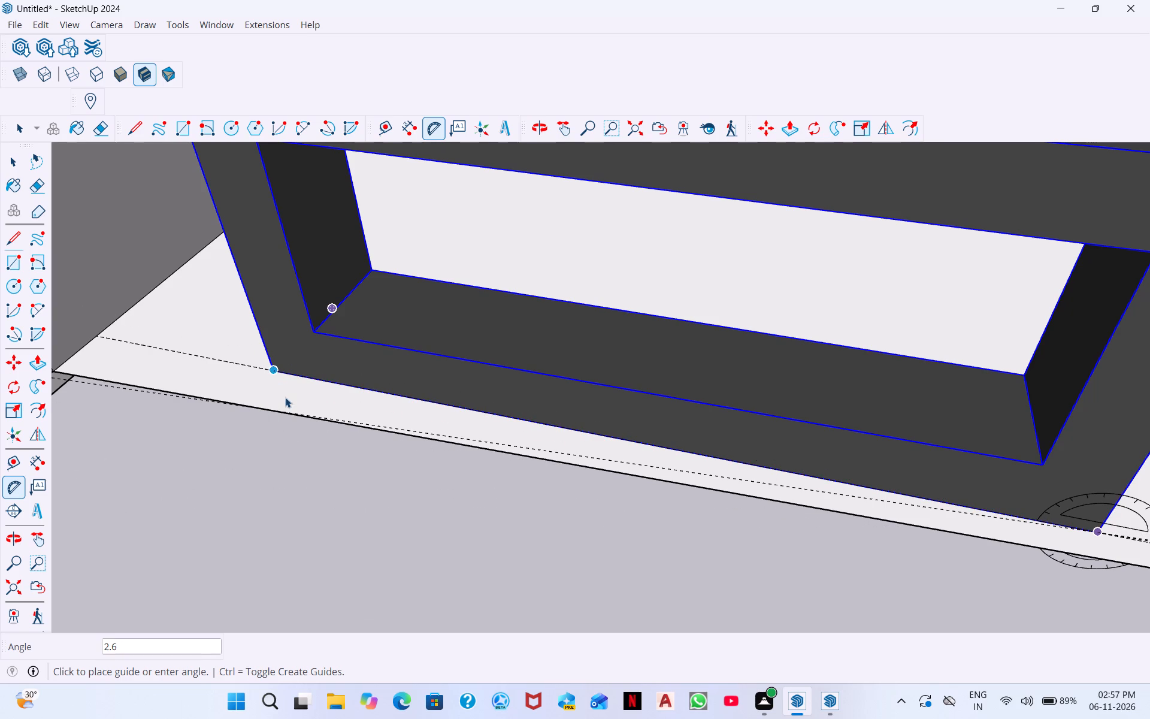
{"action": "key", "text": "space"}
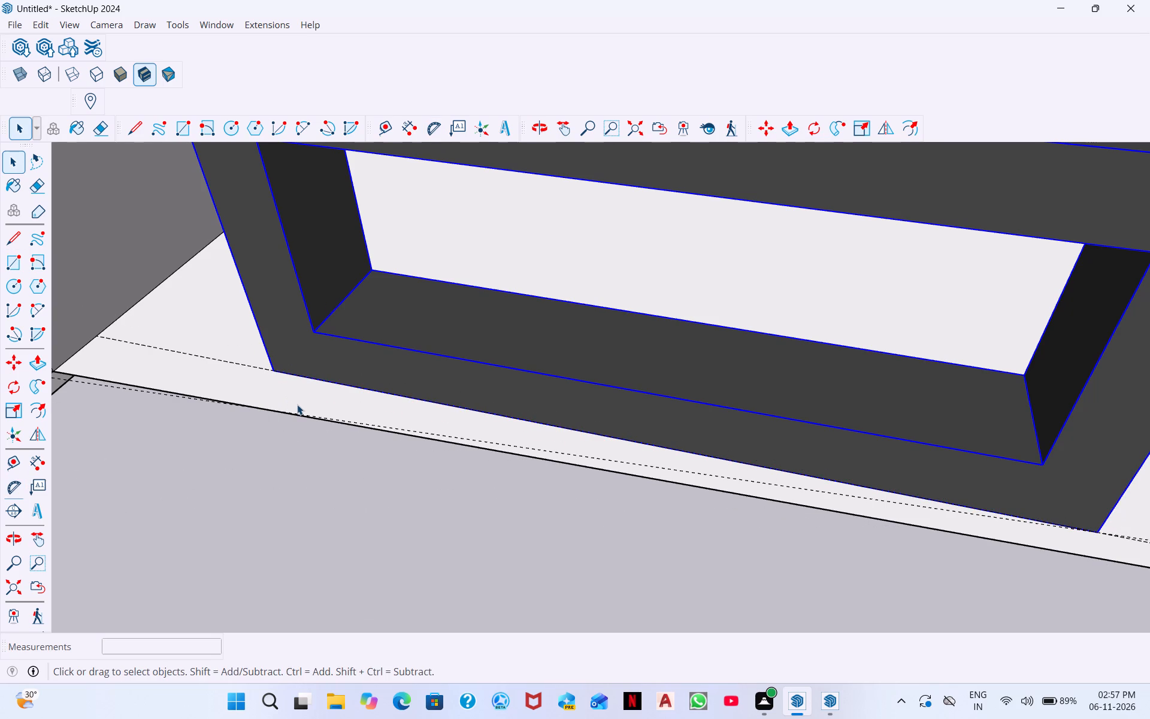
Rotate the LCD rack 4.3° about its front lower corner farthest from the door opening, onto the angled protractor guide.
{"action": "key", "text": "q"}
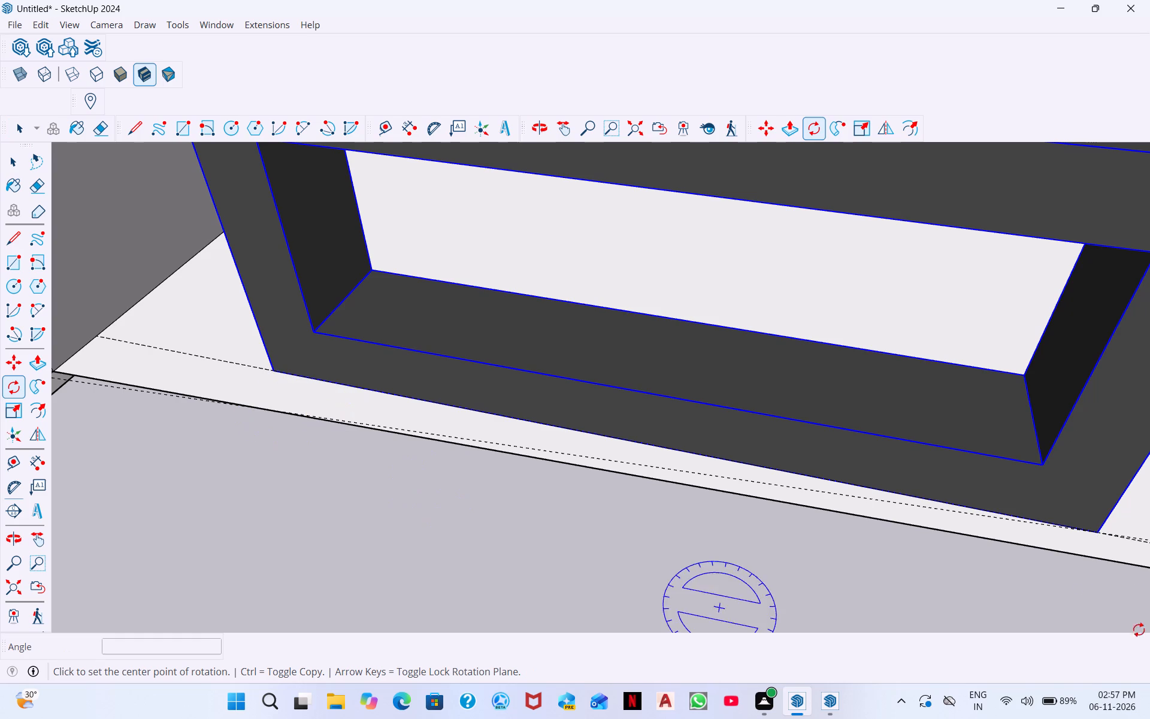
{"action": "left_click", "coordinate": [1101, 527]}
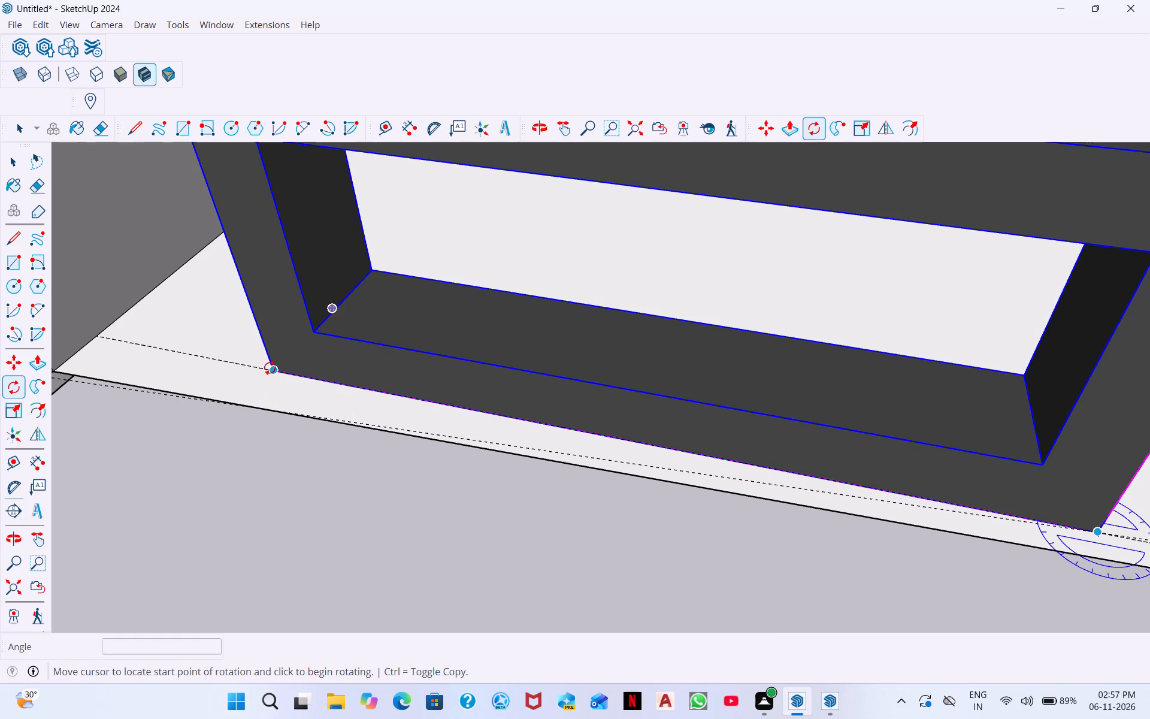
{"action": "left_click", "coordinate": [271, 367]}
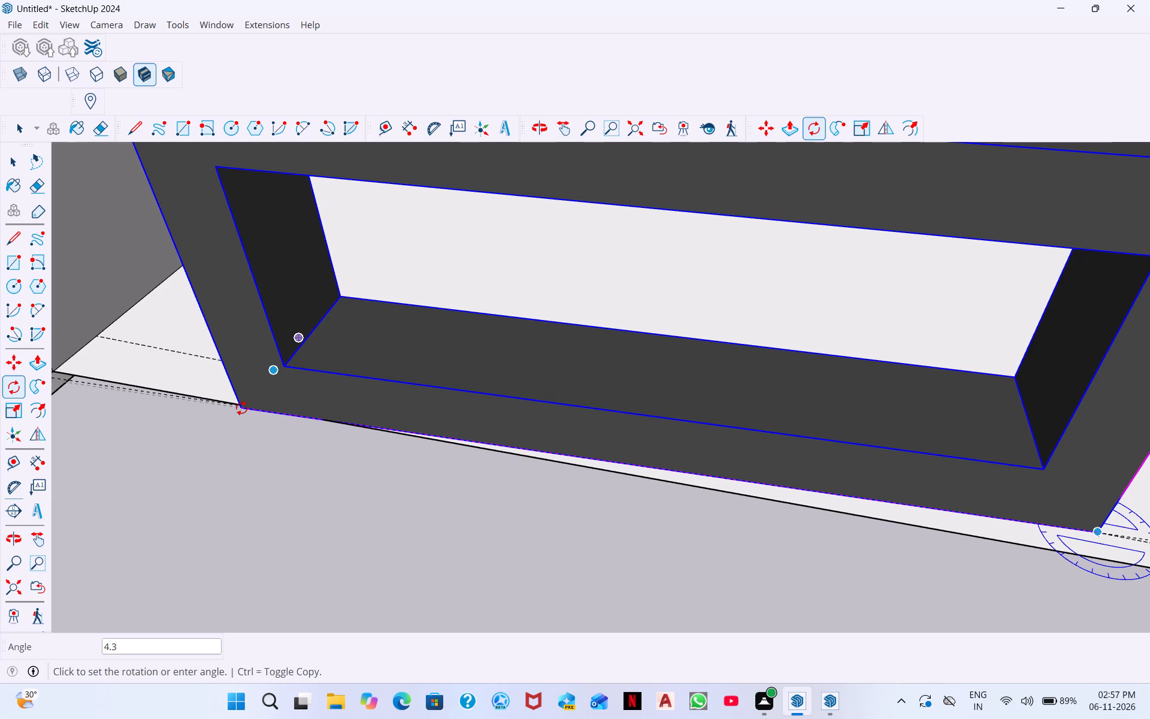
{"action": "left_click", "coordinate": [243, 407]}
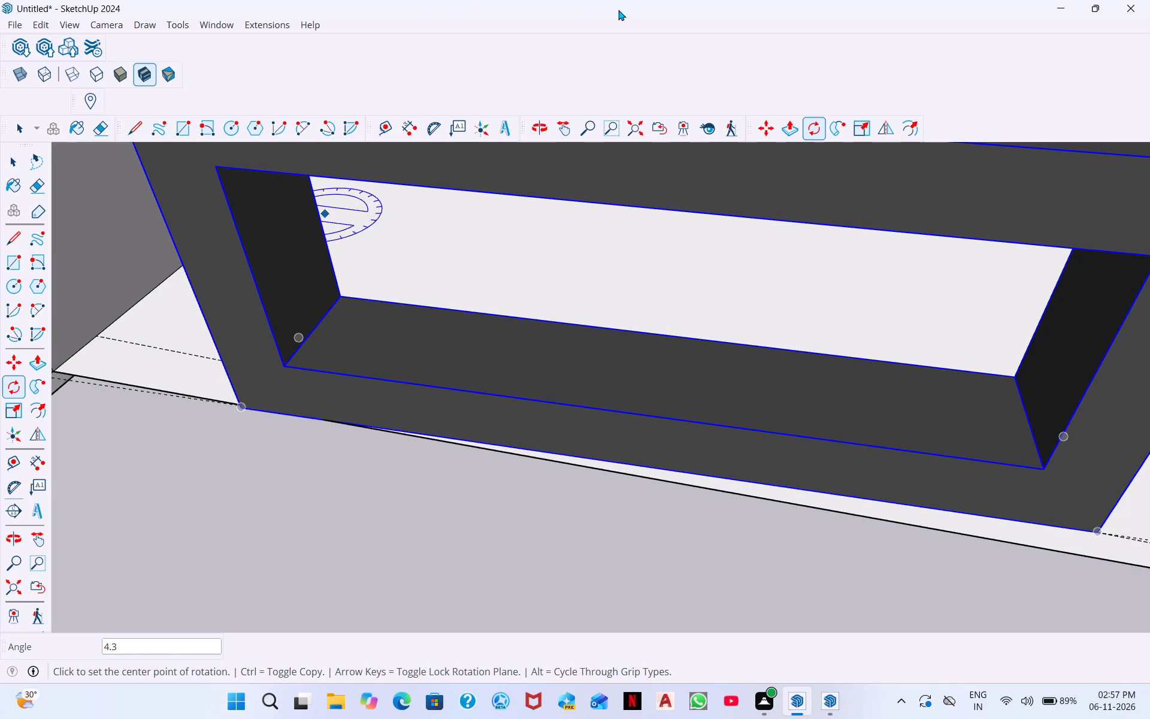
Rotate the LCD rack back by 0.8° about its front lower corner farthest from the door opening.
{"action": "scroll", "coordinate": [983, 126], "scroll_direction": "down", "scroll_amount": 5}
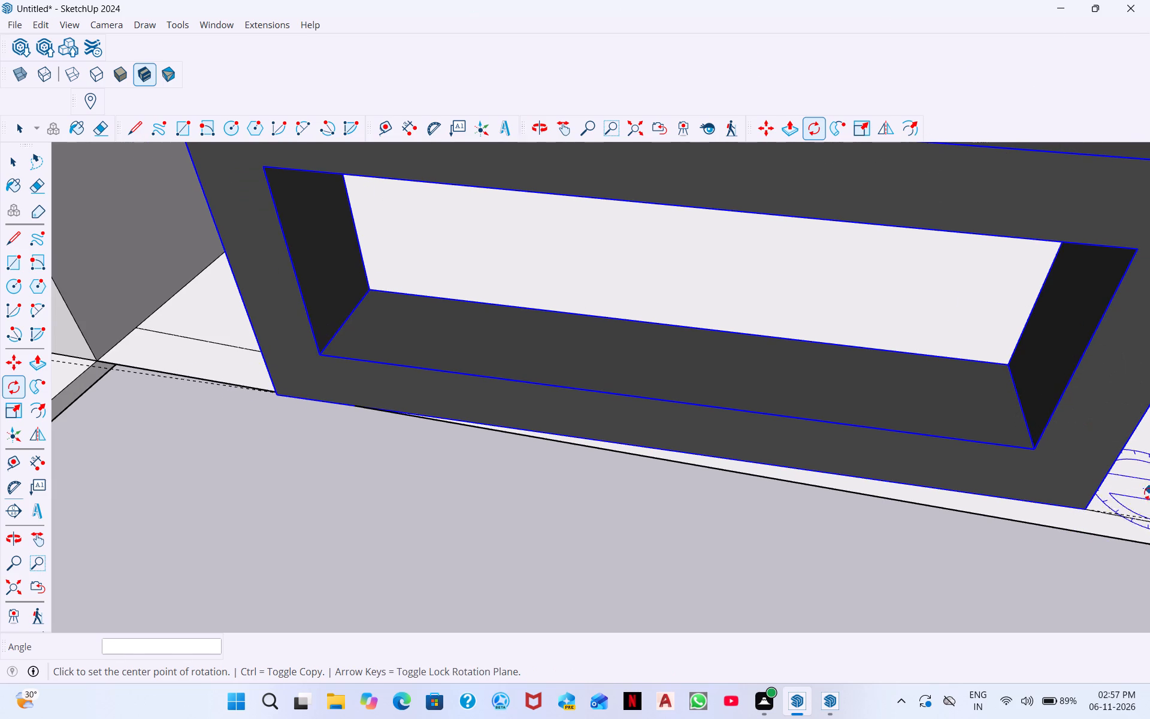
{"action": "left_click", "coordinate": [1085, 507]}
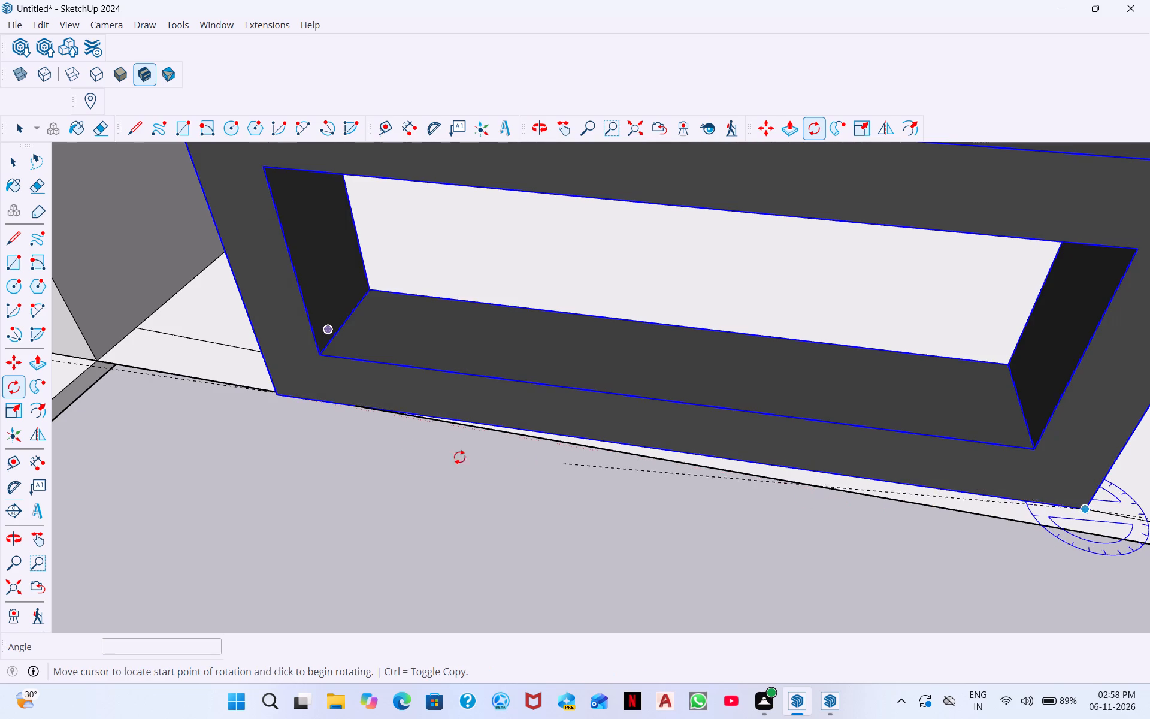
{"action": "left_click", "coordinate": [275, 394]}
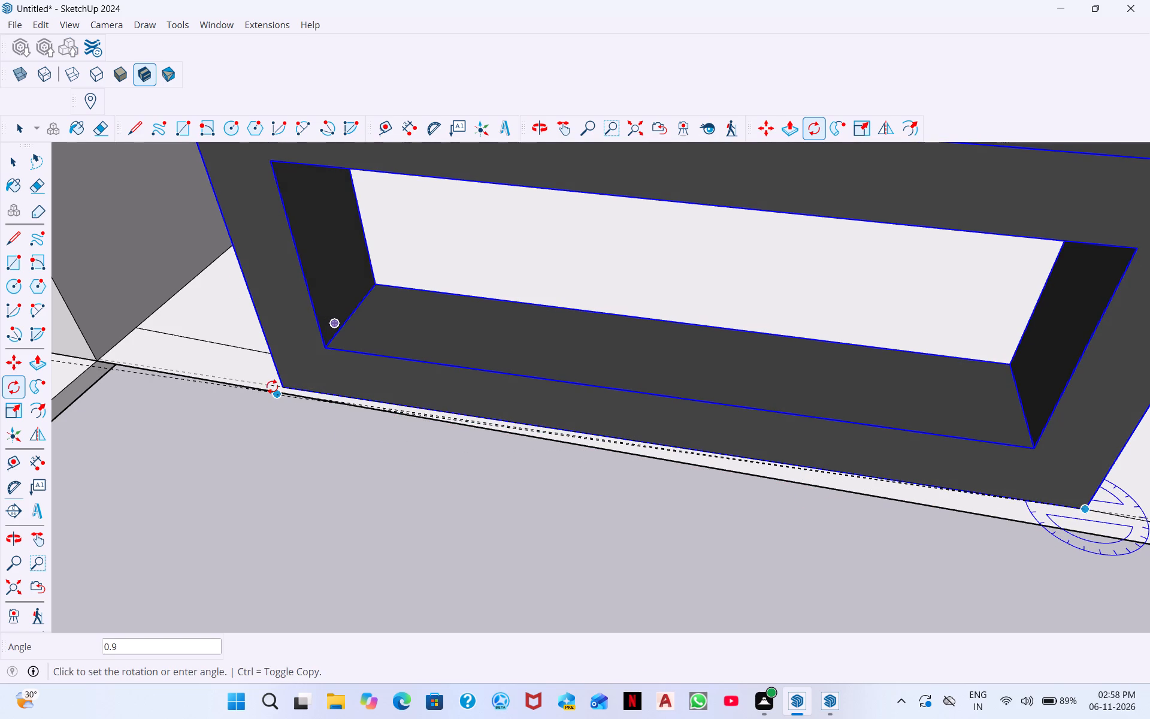
{"action": "left_click", "coordinate": [283, 392]}
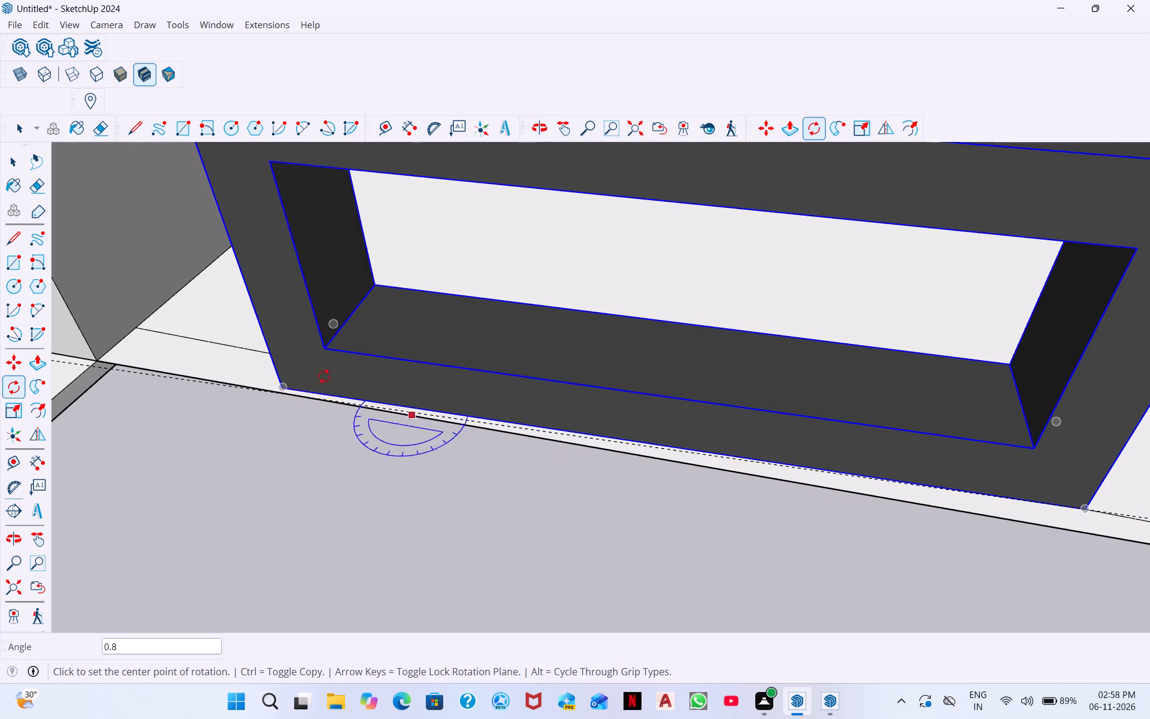
Rotate the LCD rack 1.6° about its front lower corner nearest the door opening, bringing its front edge towards the reference line.
{"action": "left_click", "coordinate": [280, 386]}
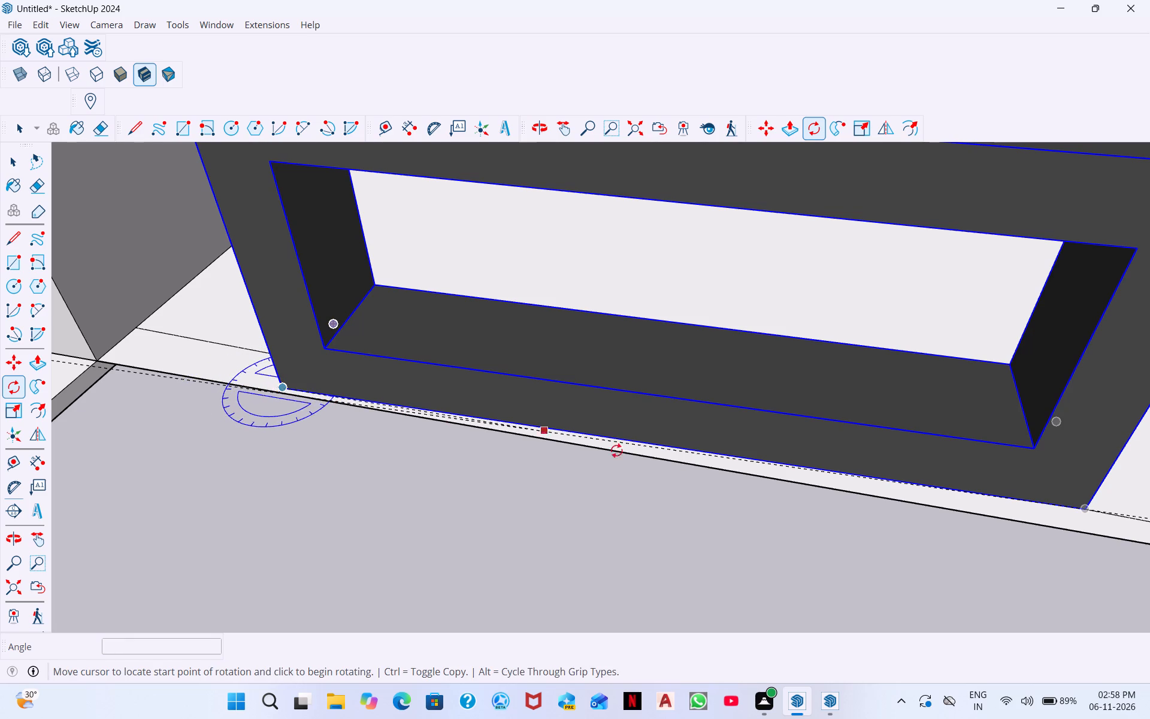
{"action": "left_click", "coordinate": [1086, 509]}
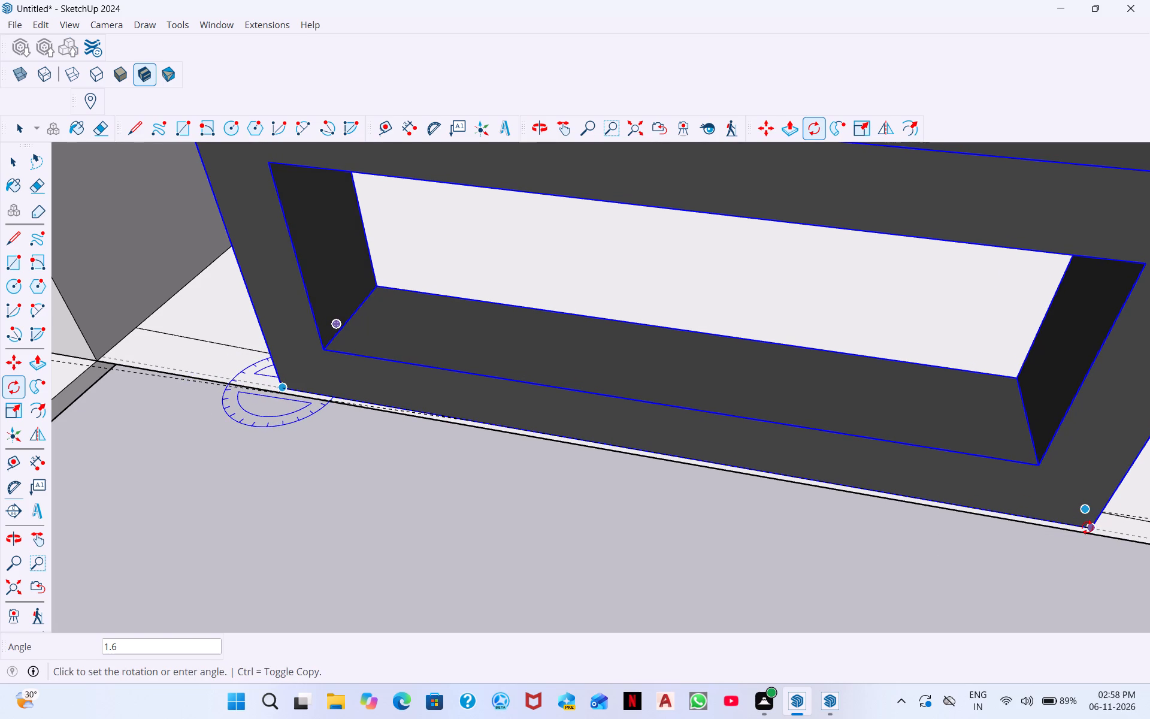
{"action": "left_click", "coordinate": [1087, 527]}
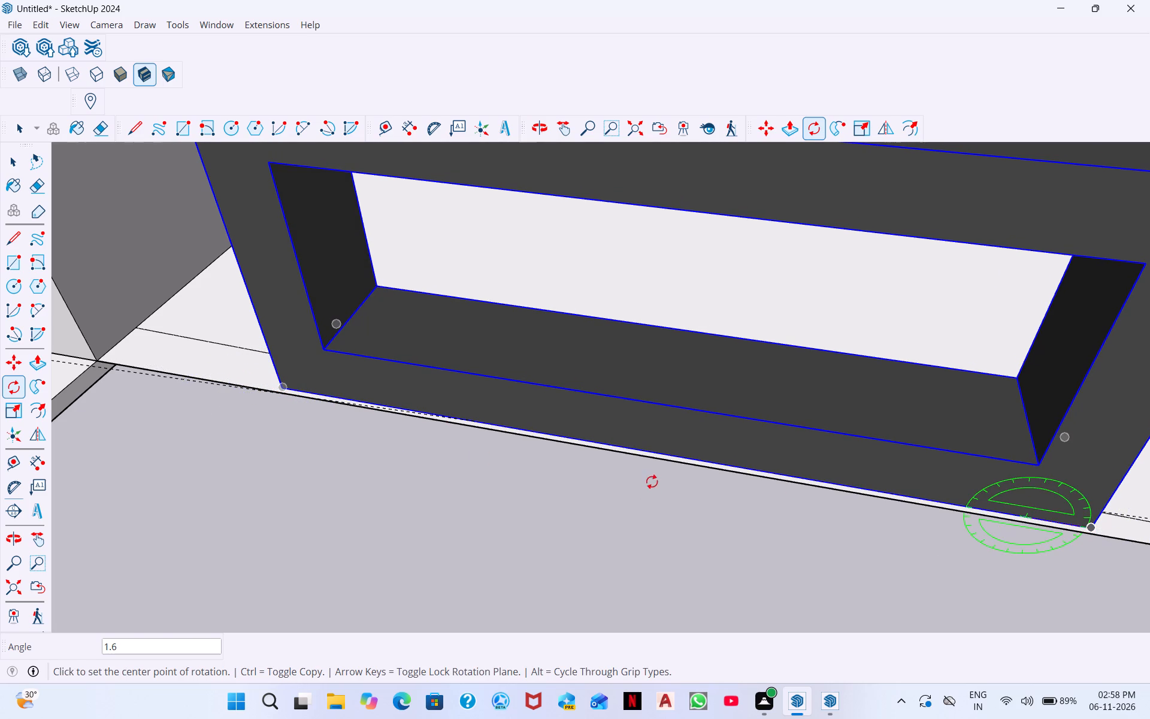
{"action": "scroll", "coordinate": [654, 485], "scroll_direction": "down", "scroll_amount": 2}
{"action": "scroll", "coordinate": [752, 433], "scroll_direction": "down", "scroll_amount": 2}
{"action": "scroll", "coordinate": [813, 470], "scroll_direction": "down", "scroll_amount": 2}
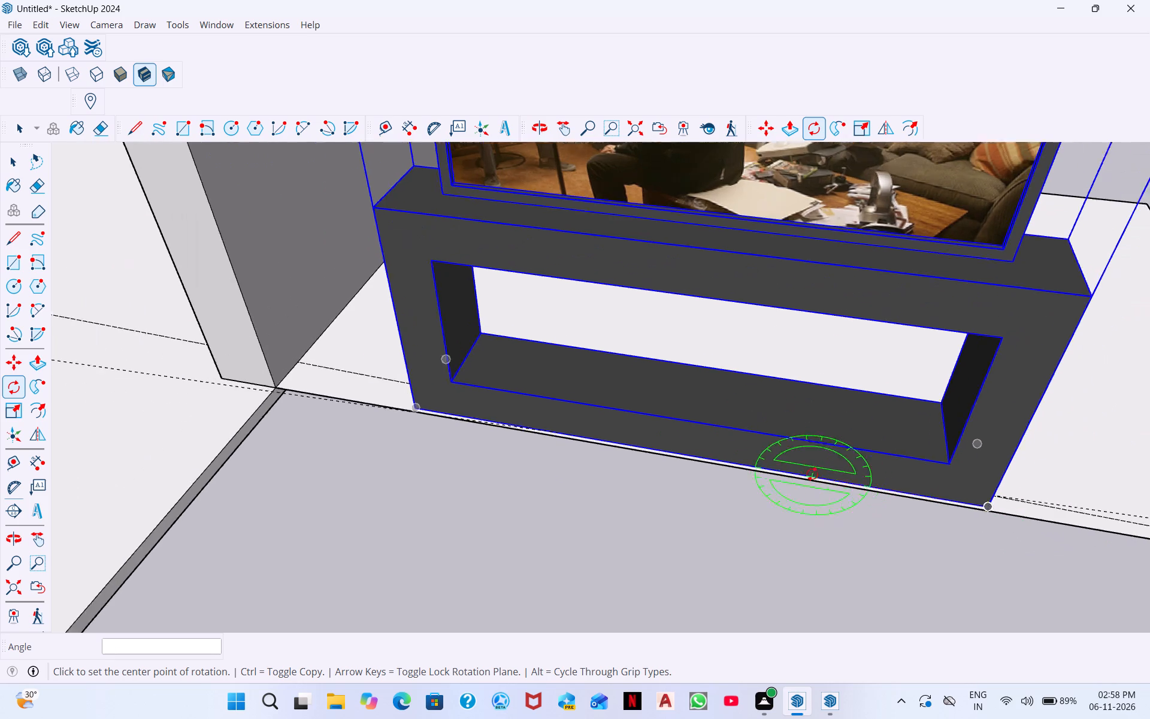
{"action": "key", "text": "Escape"}
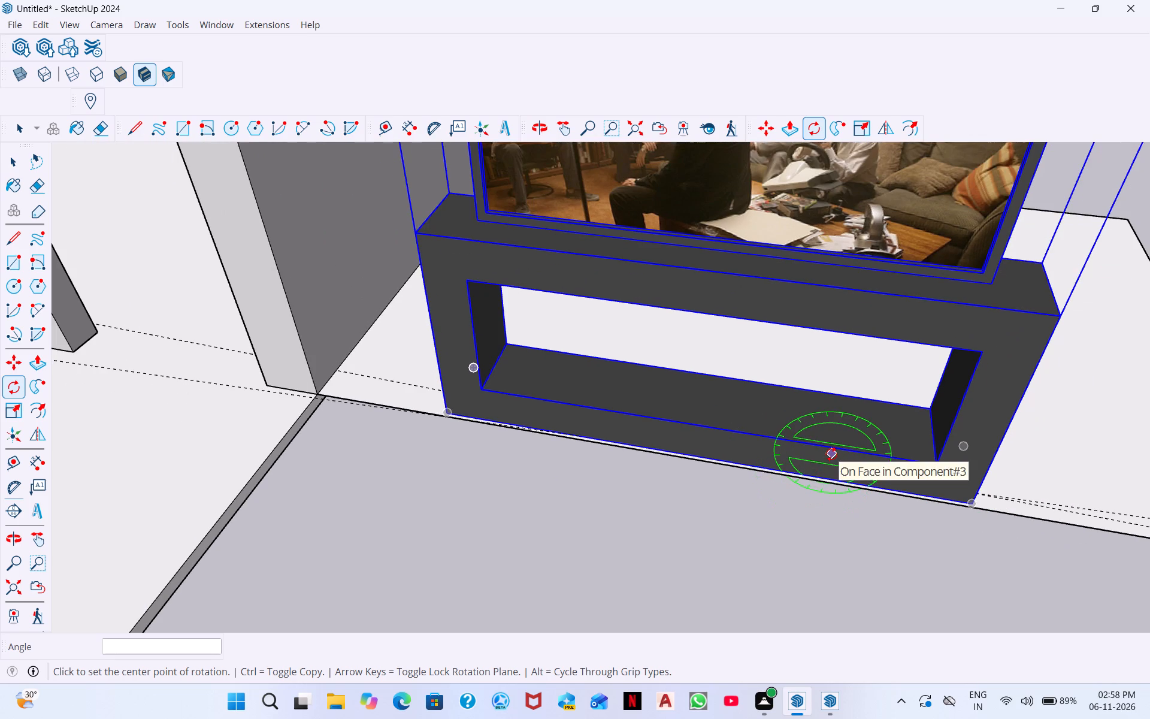
{"action": "key", "text": "space"}
{"action": "scroll", "coordinate": [915, 405], "scroll_direction": "down", "scroll_amount": 3}
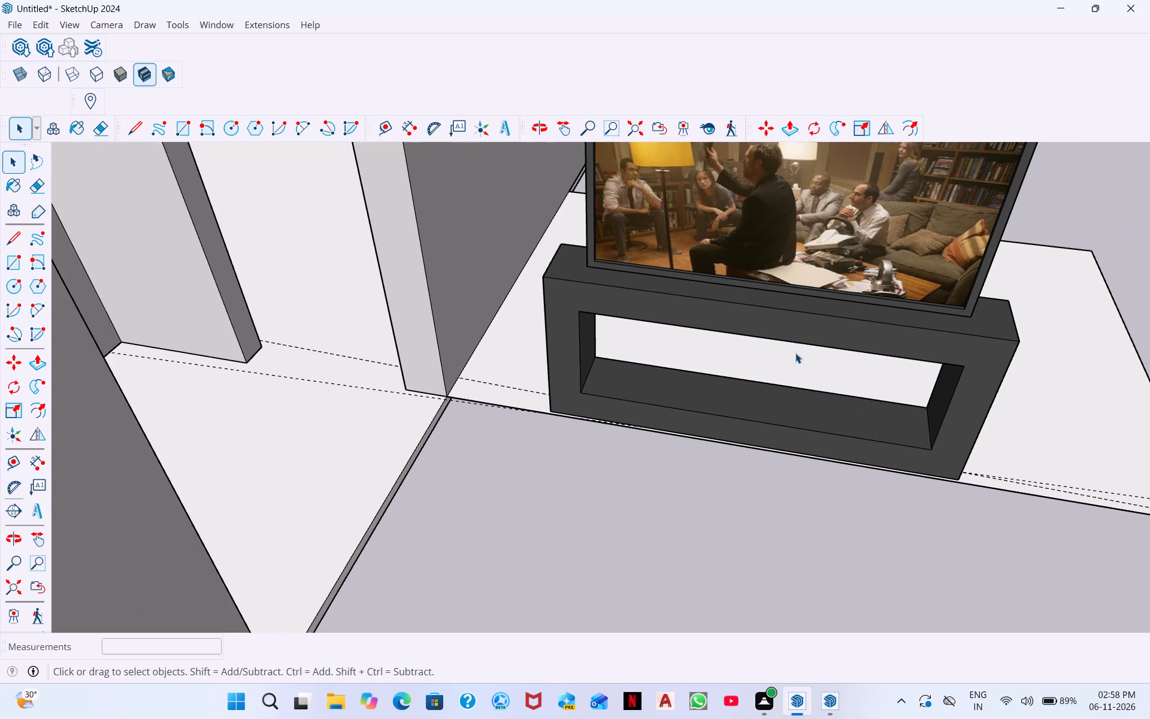
Move the LCD rack by its back lower corner about 15' 5" into the bedroom, against the base of the partition wall facing the bed.
{"action": "left_click", "coordinate": [786, 333]}
{"action": "scroll", "coordinate": [770, 284], "scroll_direction": "down", "scroll_amount": 2}
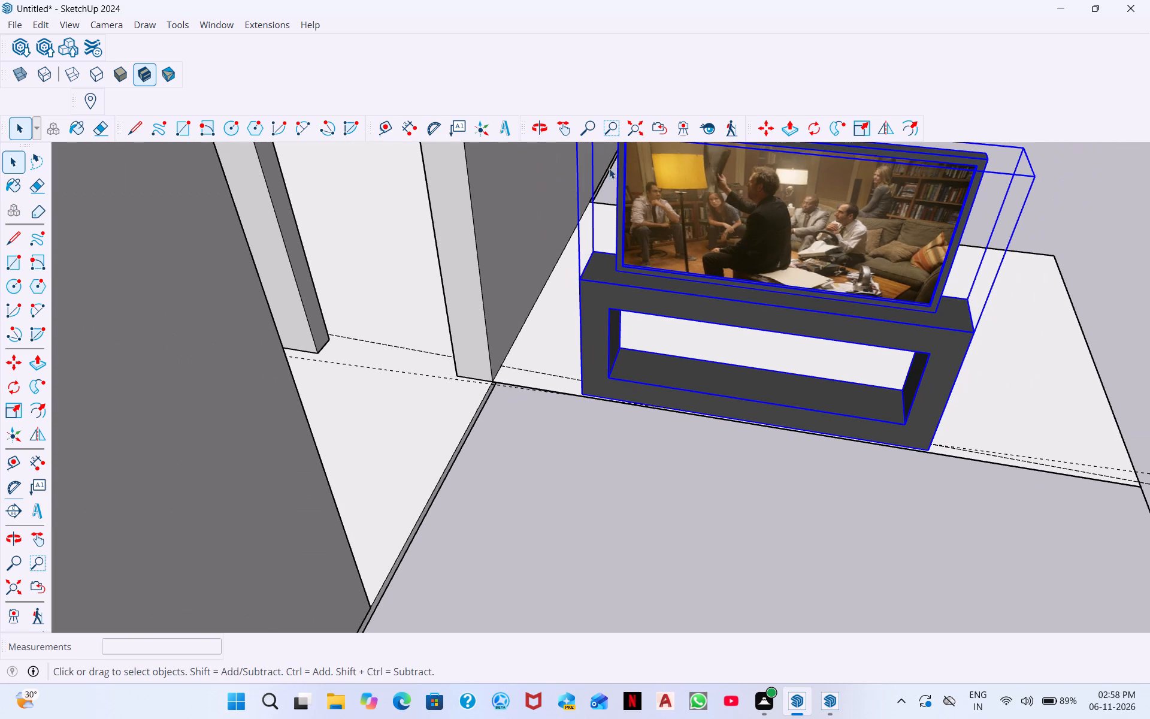
{"action": "left_click", "coordinate": [768, 134]}
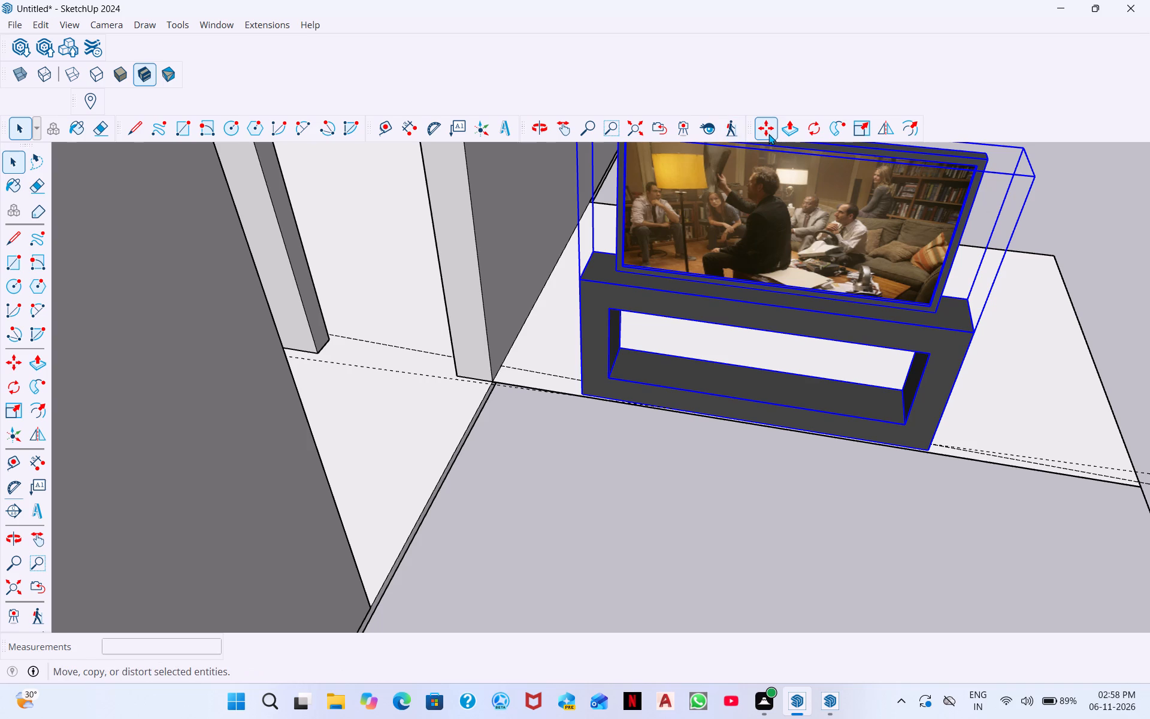
{"action": "middle_click_drag", "start_coordinate": [957, 482], "coordinate": [780, 477]}
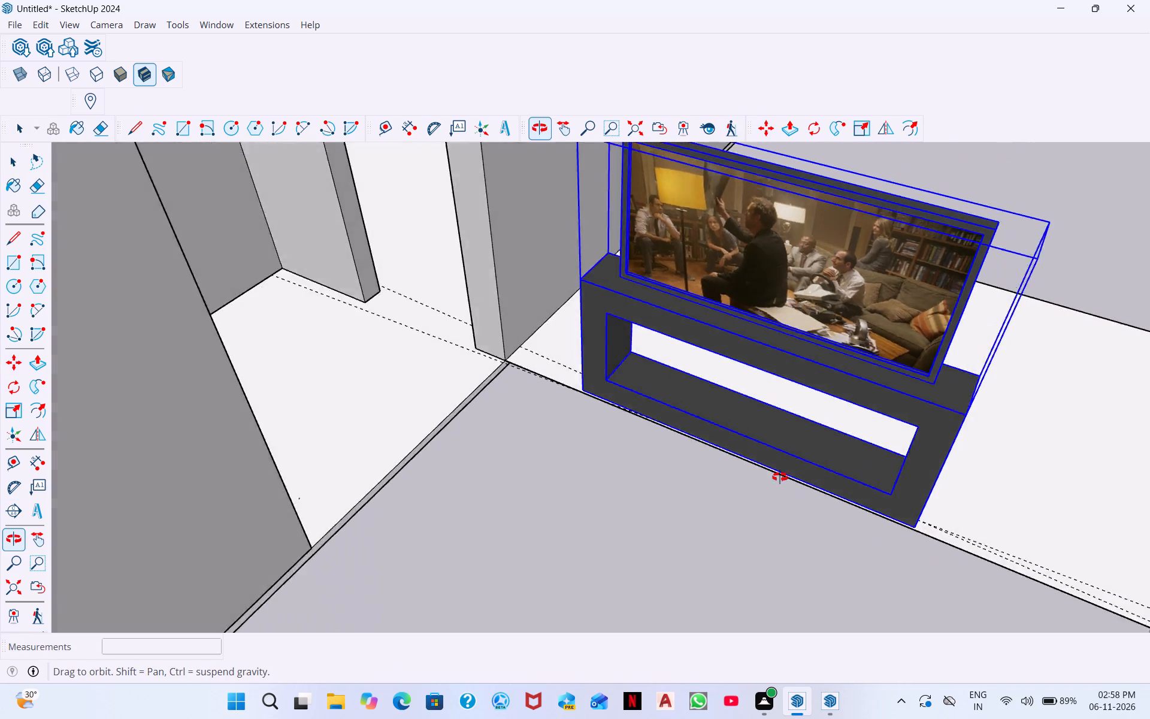
{"action": "middle_click_drag", "start_coordinate": [780, 477], "coordinate": [716, 458]}
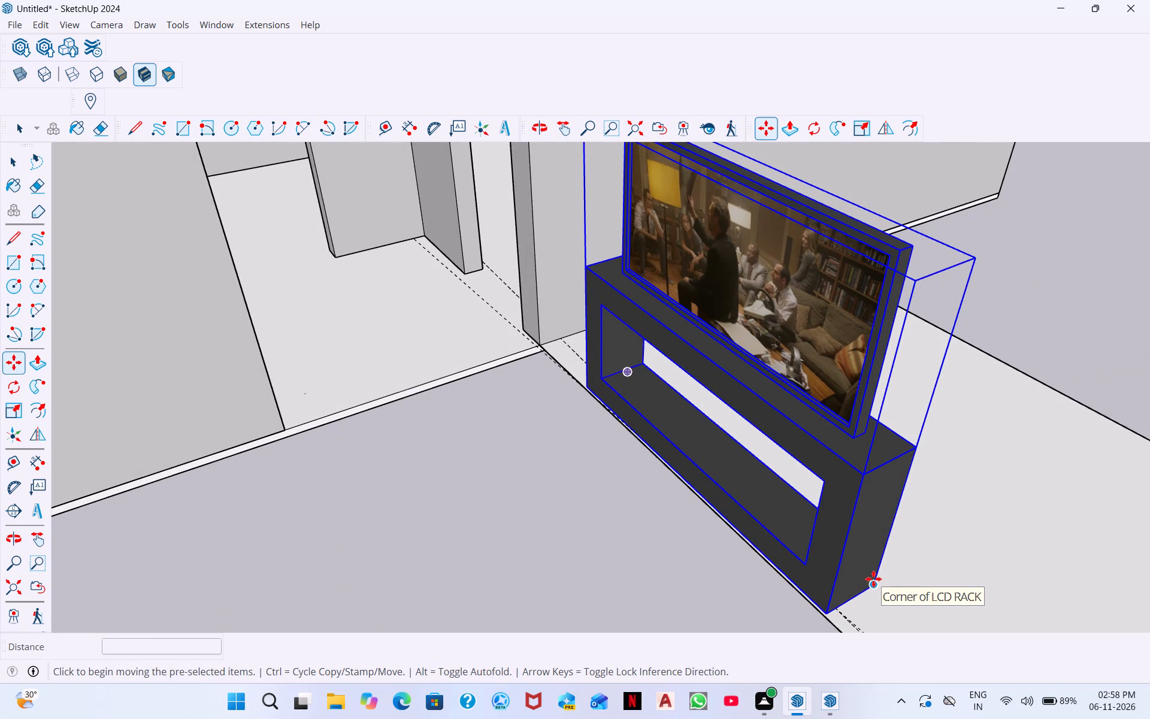
{"action": "left_click", "coordinate": [876, 585]}
{"action": "middle_click_drag", "start_coordinate": [416, 330], "coordinate": [443, 357]}
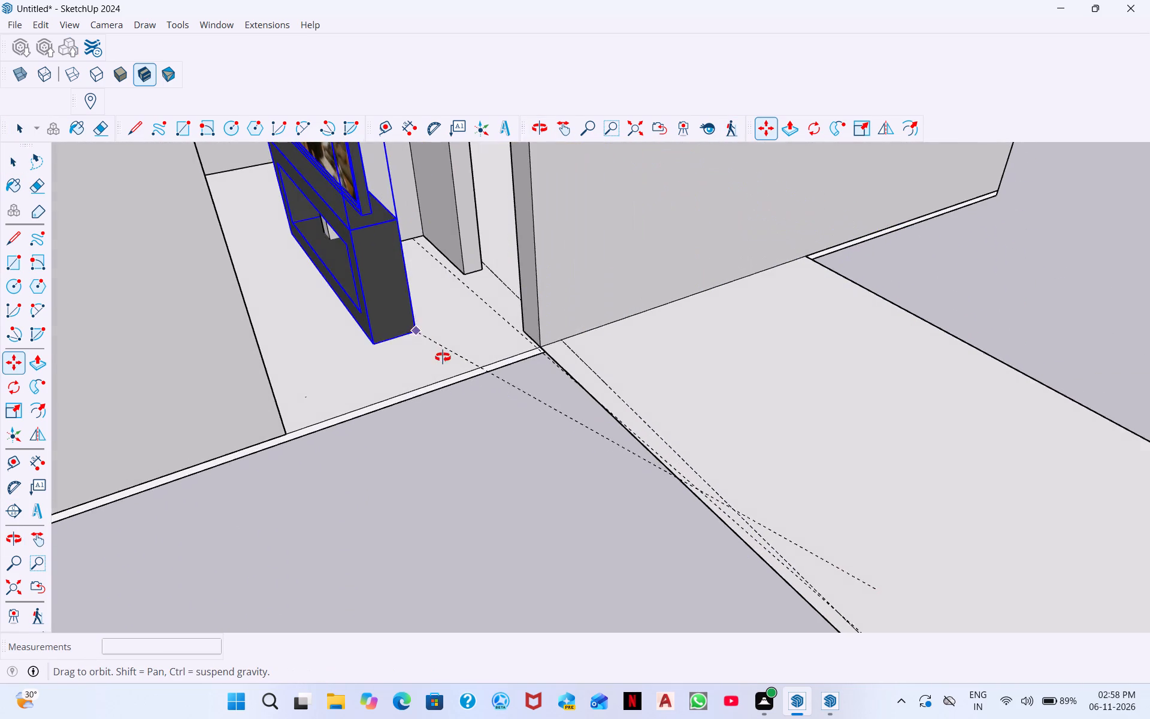
{"action": "middle_click_drag", "start_coordinate": [443, 357], "coordinate": [322, 167]}
{"action": "middle_click_drag", "start_coordinate": [348, 173], "coordinate": [366, 394]}
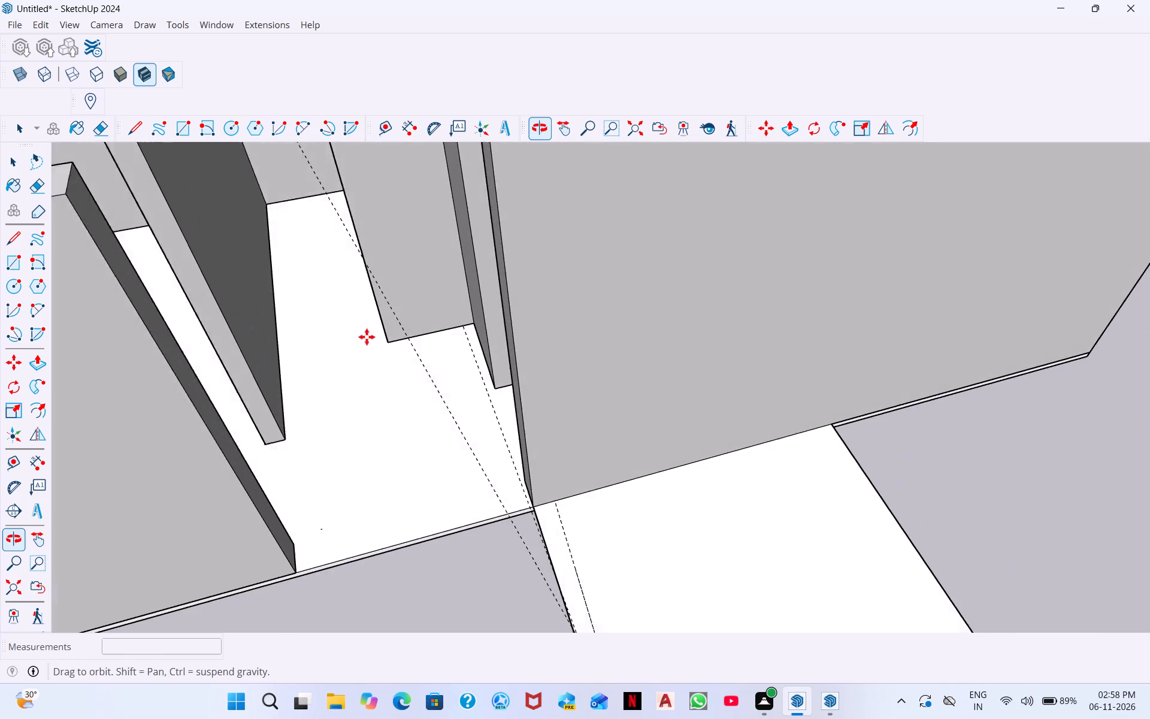
{"action": "middle_click_drag", "start_coordinate": [75, 143], "coordinate": [150, 313]}
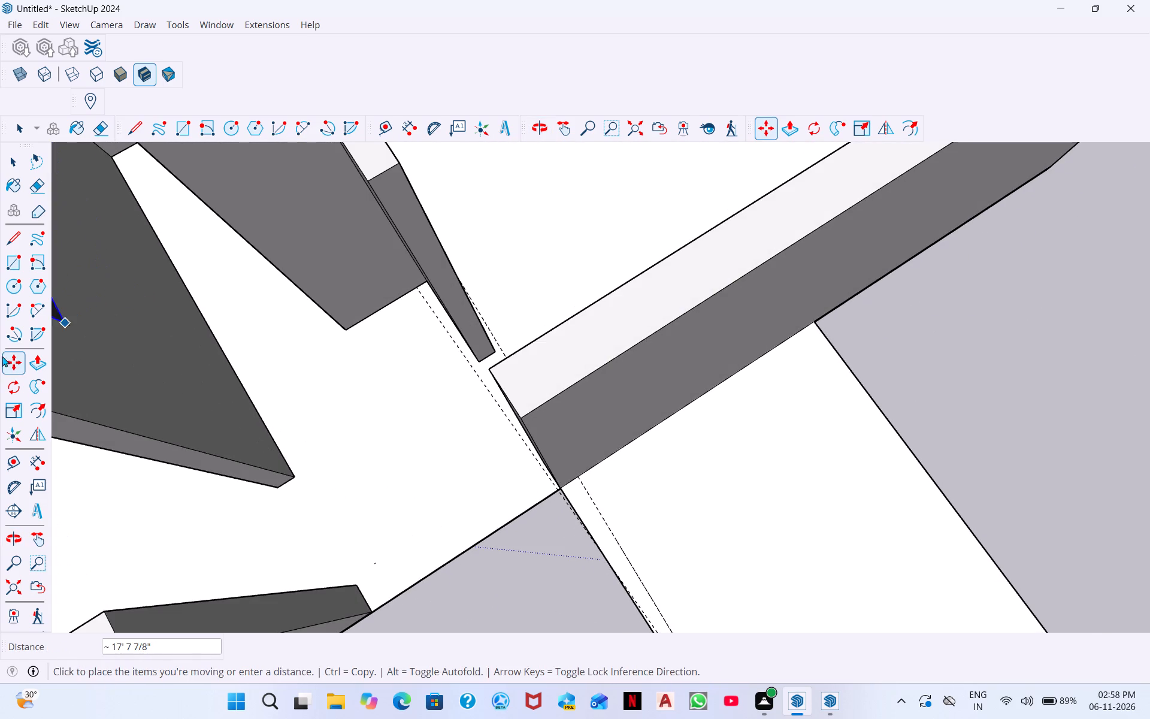
{"action": "scroll", "coordinate": [209, 419], "scroll_direction": "down", "scroll_amount": 9}
{"action": "middle_click_drag", "start_coordinate": [91, 423], "coordinate": [111, 400]}
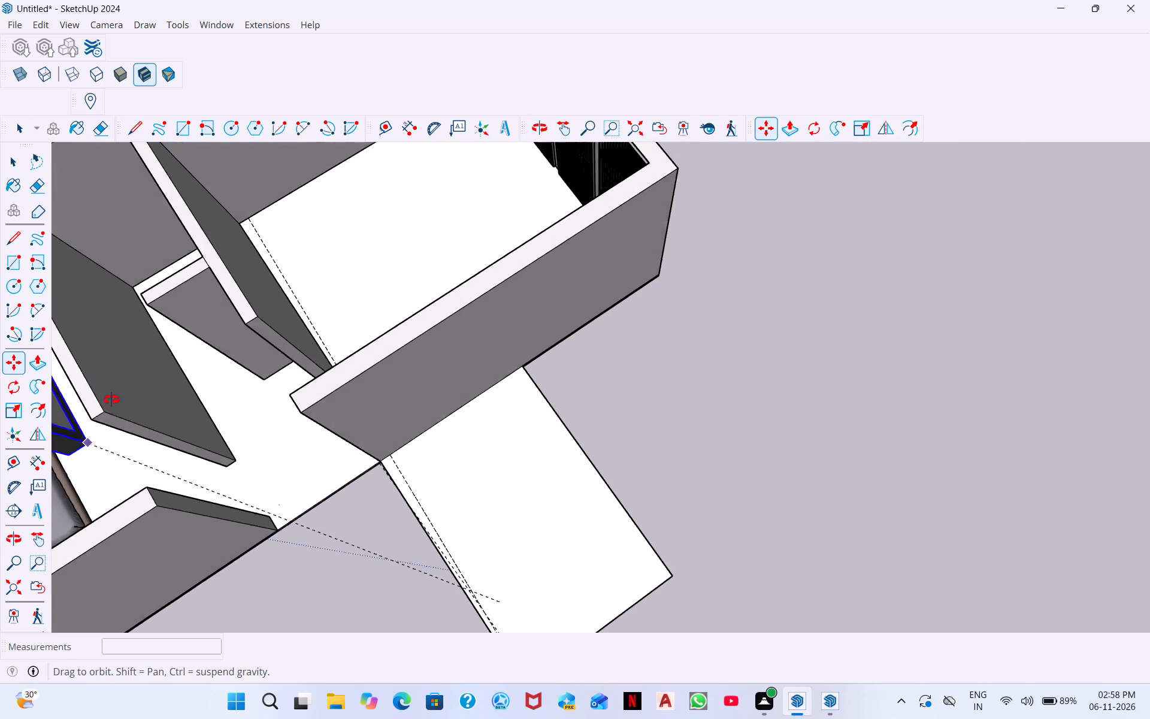
{"action": "middle_click_drag", "start_coordinate": [111, 400], "coordinate": [127, 385]}
{"action": "middle_click_drag", "start_coordinate": [59, 467], "coordinate": [150, 412]}
{"action": "scroll", "coordinate": [135, 431], "scroll_direction": "down", "scroll_amount": 4}
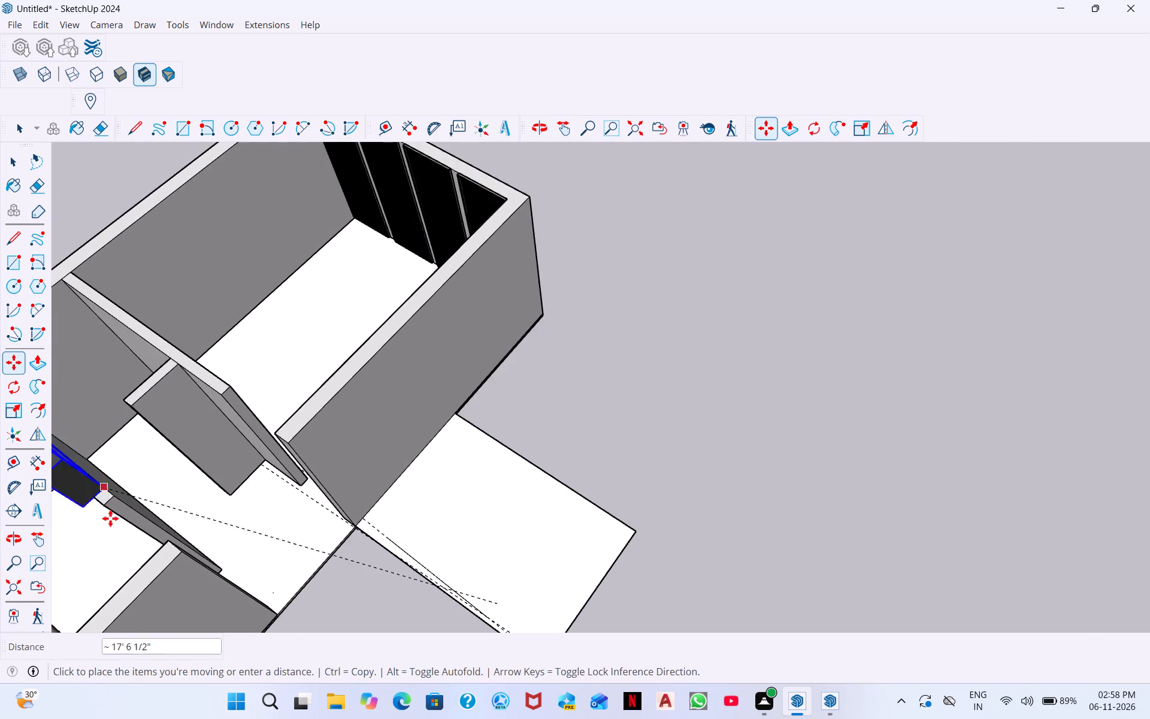
{"action": "scroll", "coordinate": [110, 518], "scroll_direction": "down", "scroll_amount": 6}
{"action": "middle_click_drag", "start_coordinate": [86, 538], "coordinate": [111, 510]}
{"action": "scroll", "coordinate": [97, 534], "scroll_direction": "down", "scroll_amount": 4}
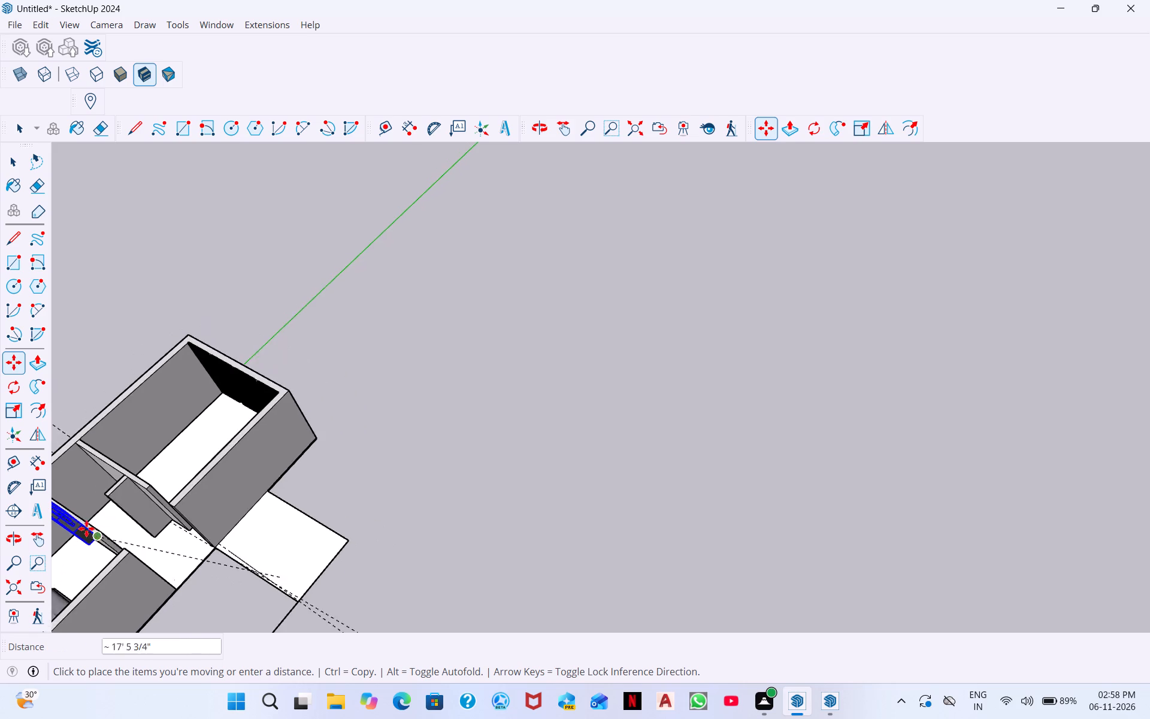
{"action": "scroll", "coordinate": [86, 528], "scroll_direction": "down", "scroll_amount": 6}
{"action": "middle_click_drag", "start_coordinate": [100, 548], "coordinate": [125, 499]}
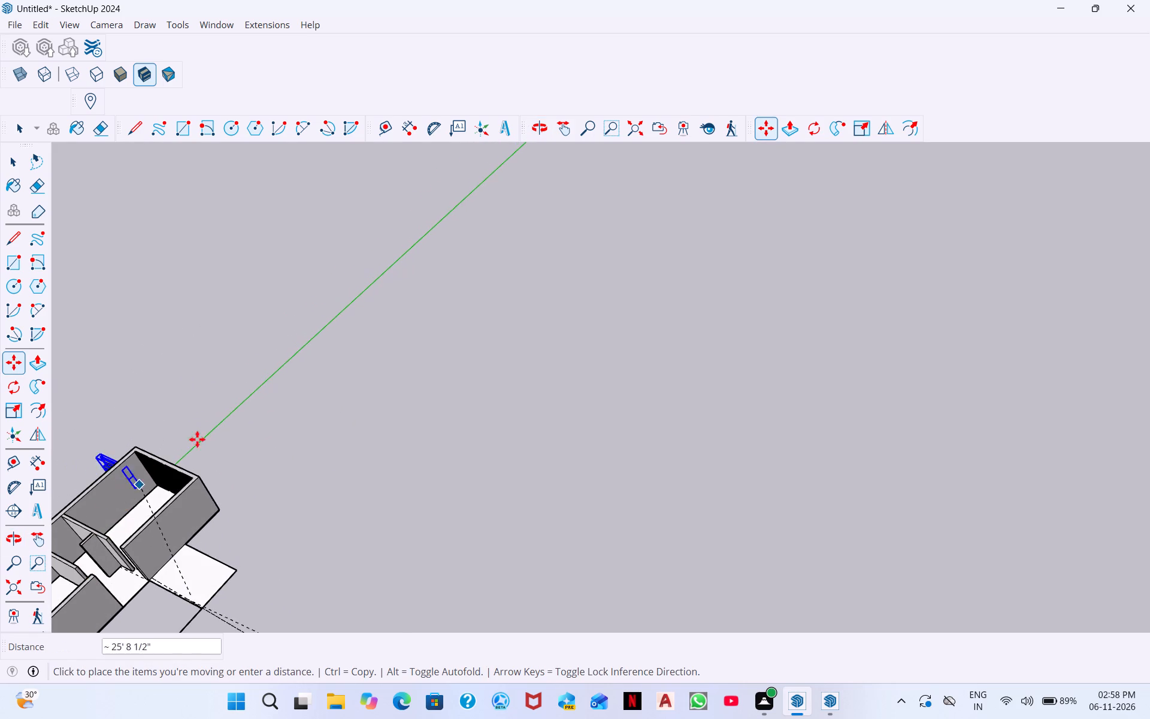
{"action": "left_click", "coordinate": [635, 123]}
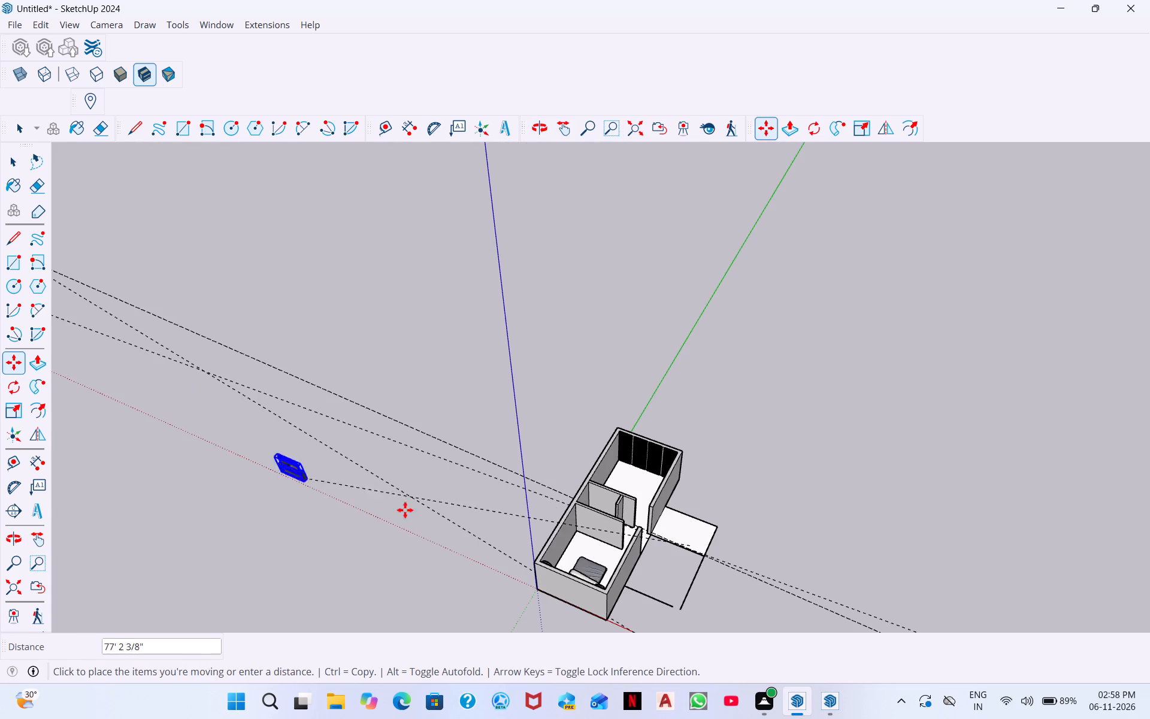
{"action": "scroll", "coordinate": [588, 534], "scroll_direction": "up", "scroll_amount": 10}
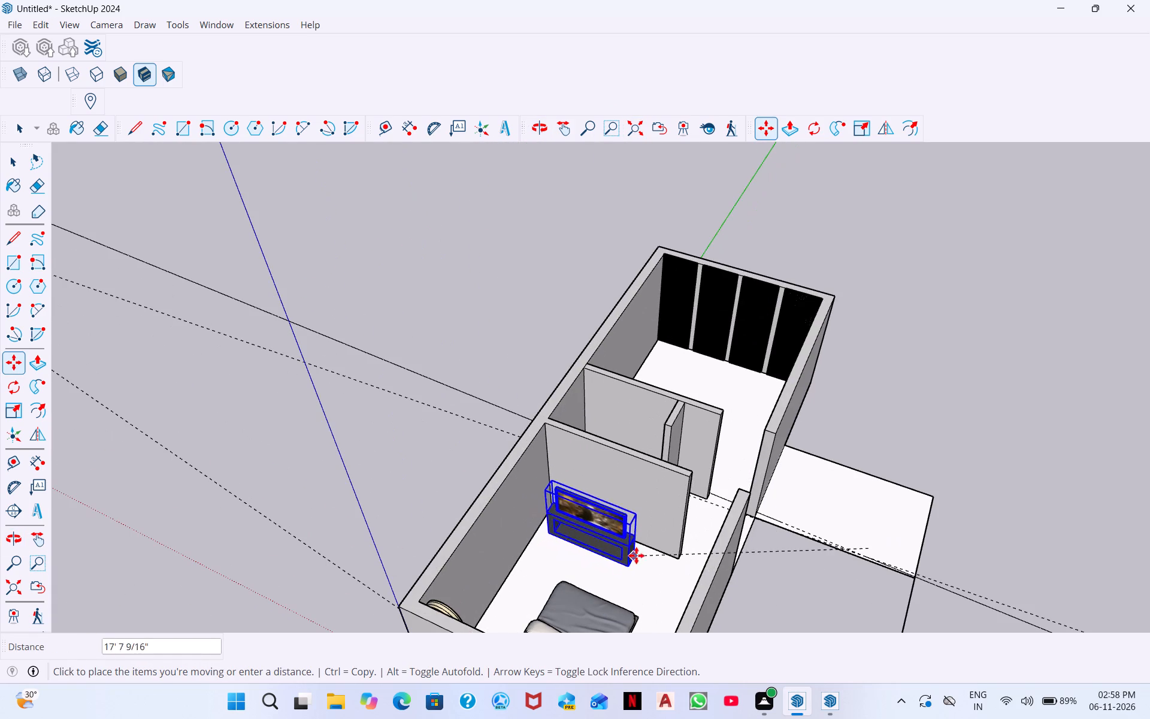
{"action": "scroll", "coordinate": [644, 548], "scroll_direction": "up", "scroll_amount": 13}
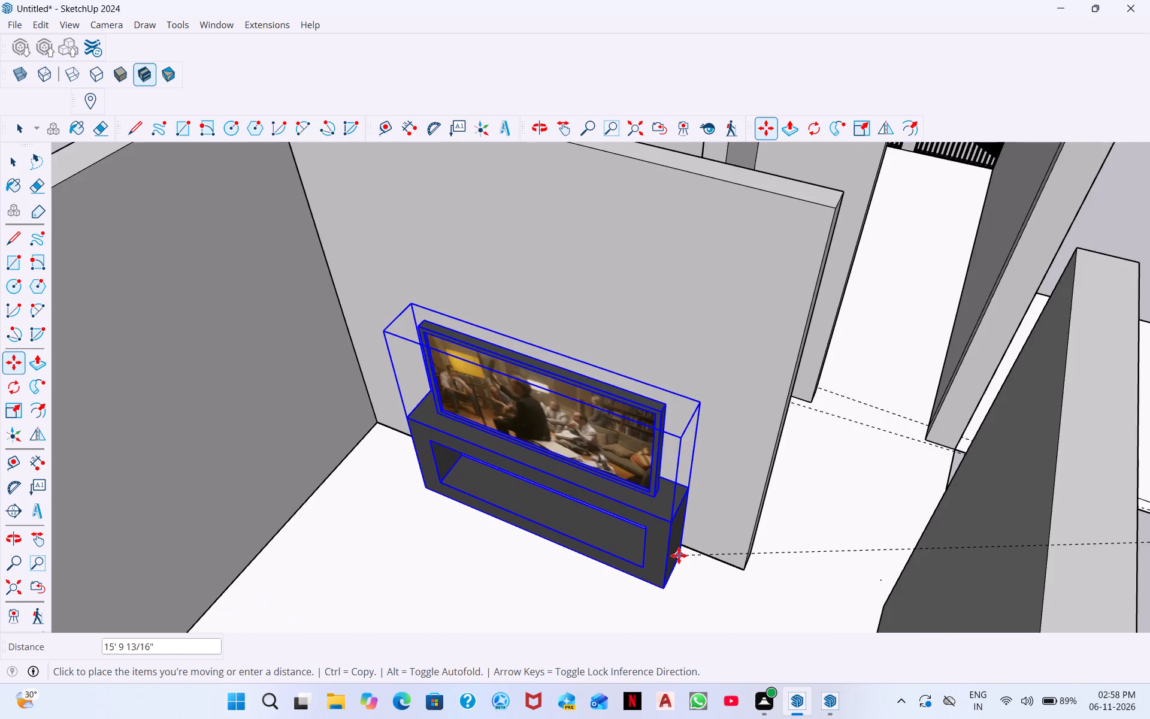
{"action": "scroll", "coordinate": [679, 555], "scroll_direction": "up", "scroll_amount": 3}
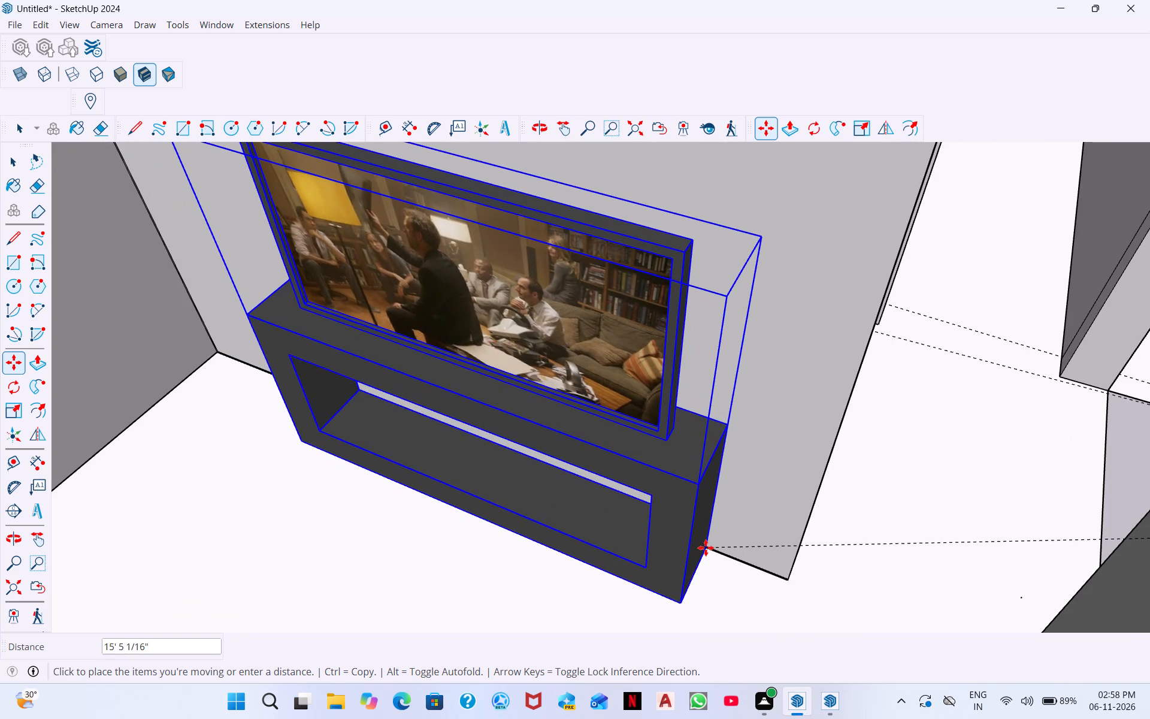
{"action": "left_click", "coordinate": [706, 546]}
{"action": "scroll", "coordinate": [641, 543], "scroll_direction": "down", "scroll_amount": 13}
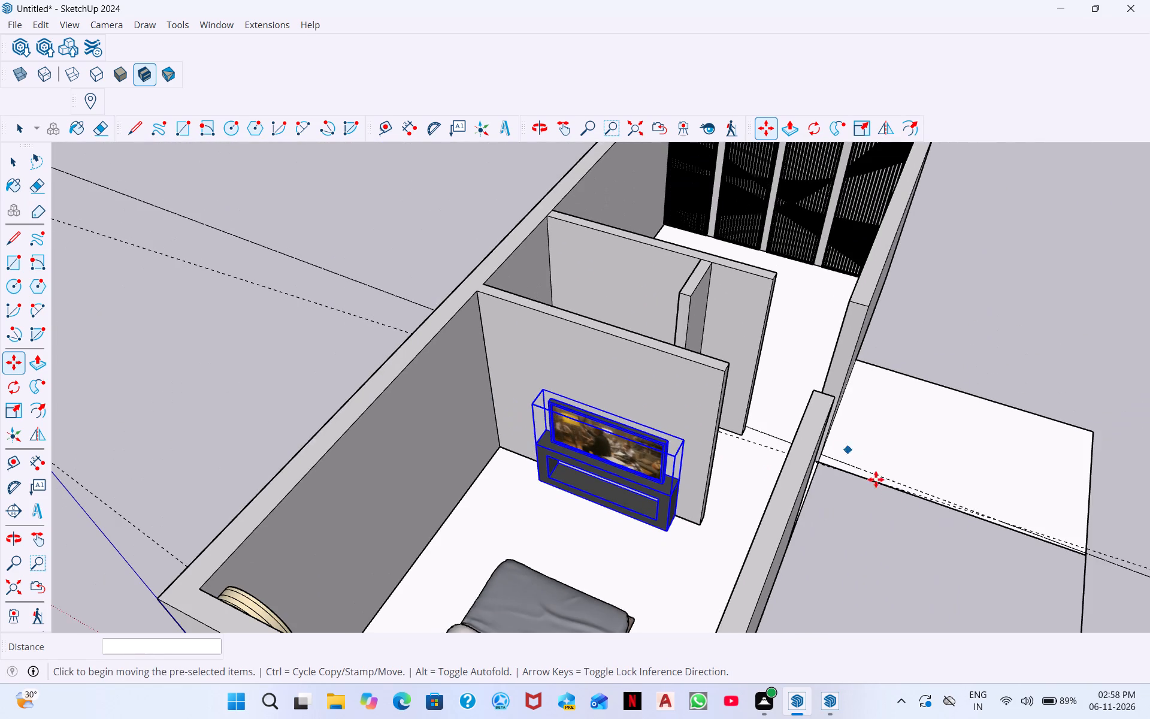
{"action": "scroll", "coordinate": [326, 374], "scroll_direction": "down", "scroll_amount": 6}
{"action": "scroll", "coordinate": [199, 351], "scroll_direction": "down", "scroll_amount": 2}
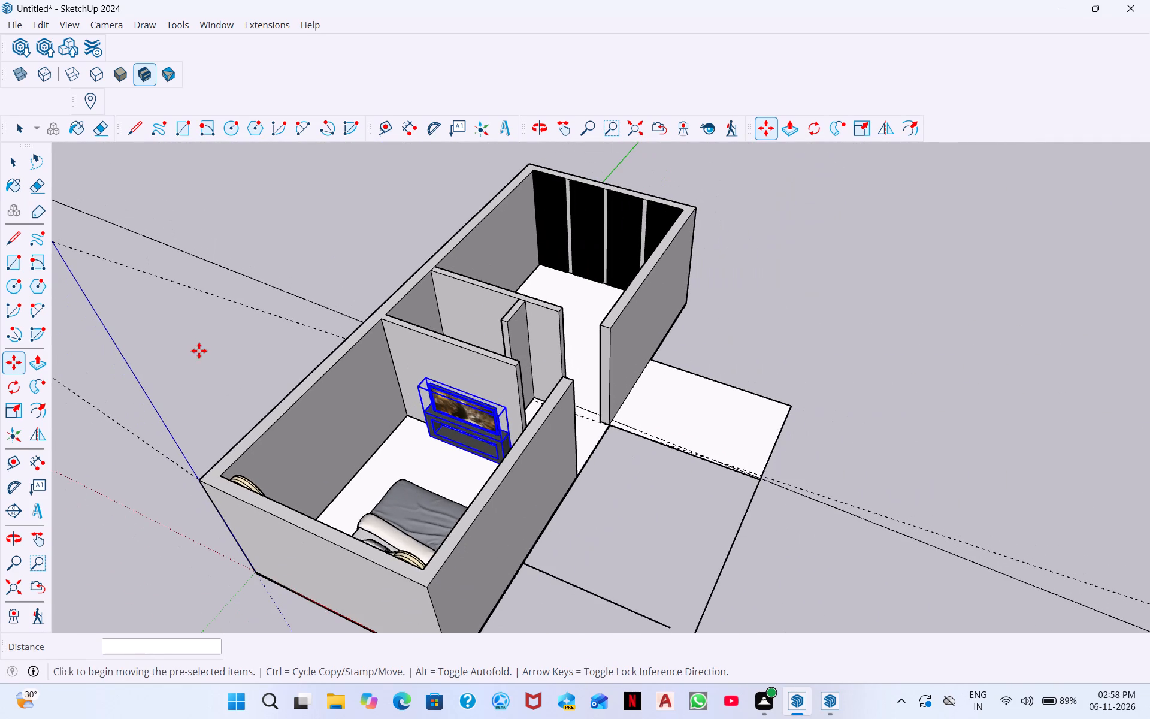
{"action": "key", "text": "Escape"}
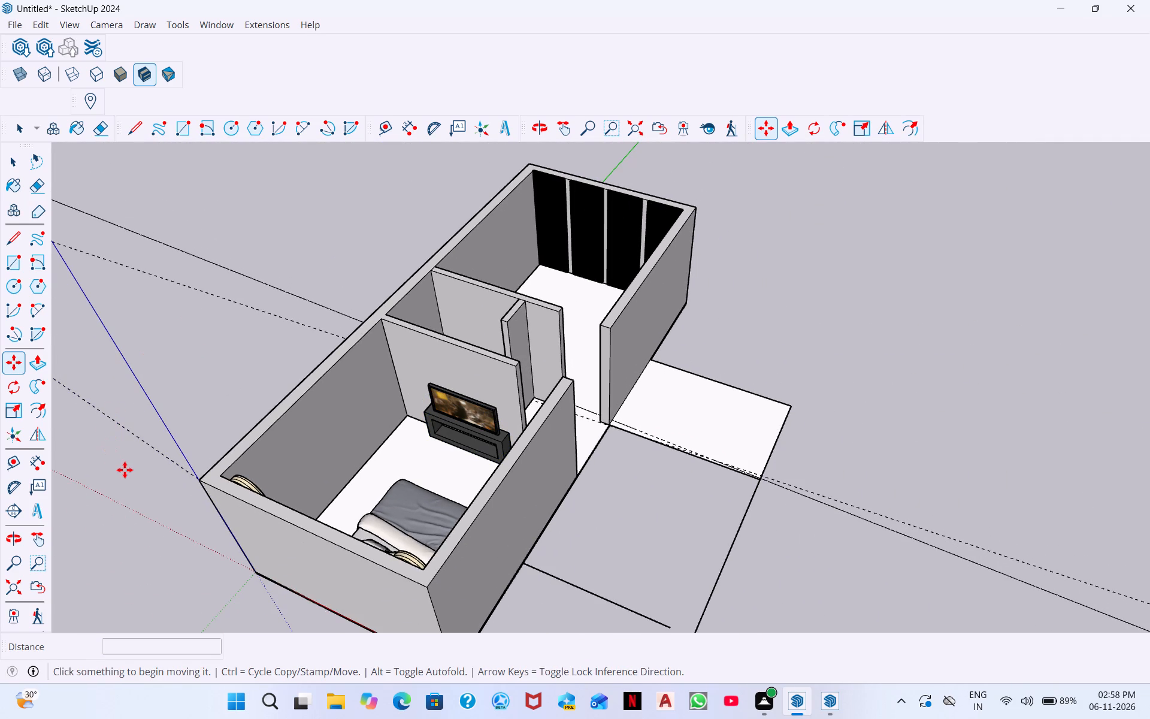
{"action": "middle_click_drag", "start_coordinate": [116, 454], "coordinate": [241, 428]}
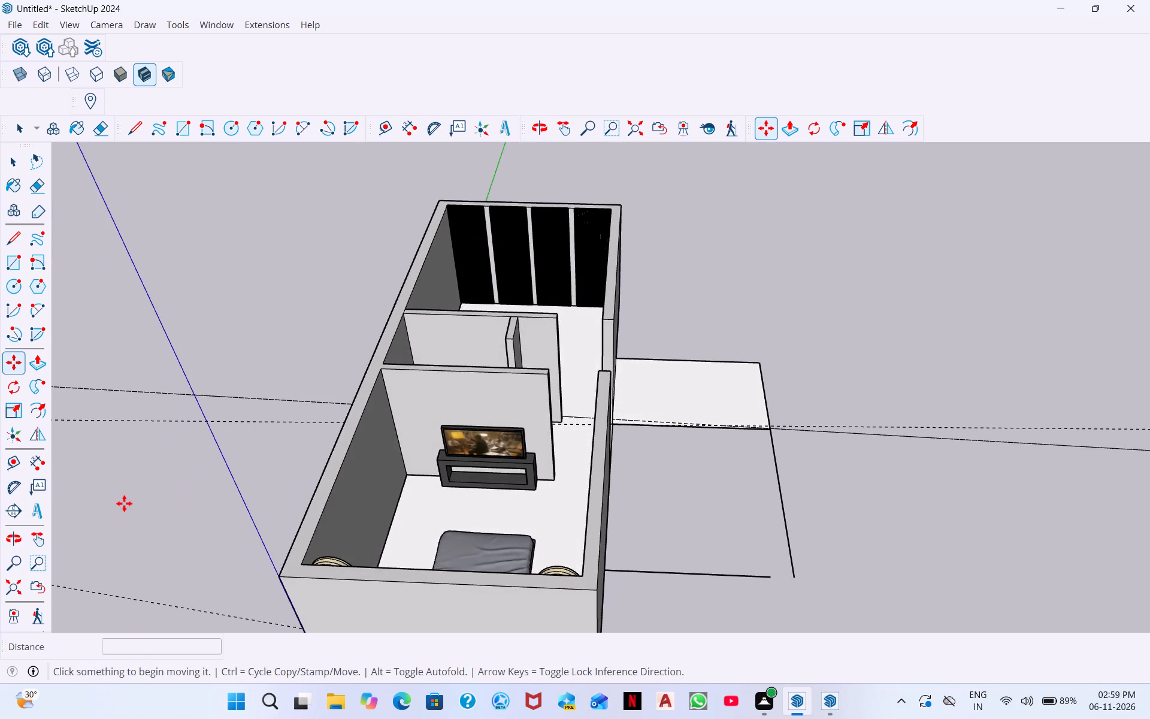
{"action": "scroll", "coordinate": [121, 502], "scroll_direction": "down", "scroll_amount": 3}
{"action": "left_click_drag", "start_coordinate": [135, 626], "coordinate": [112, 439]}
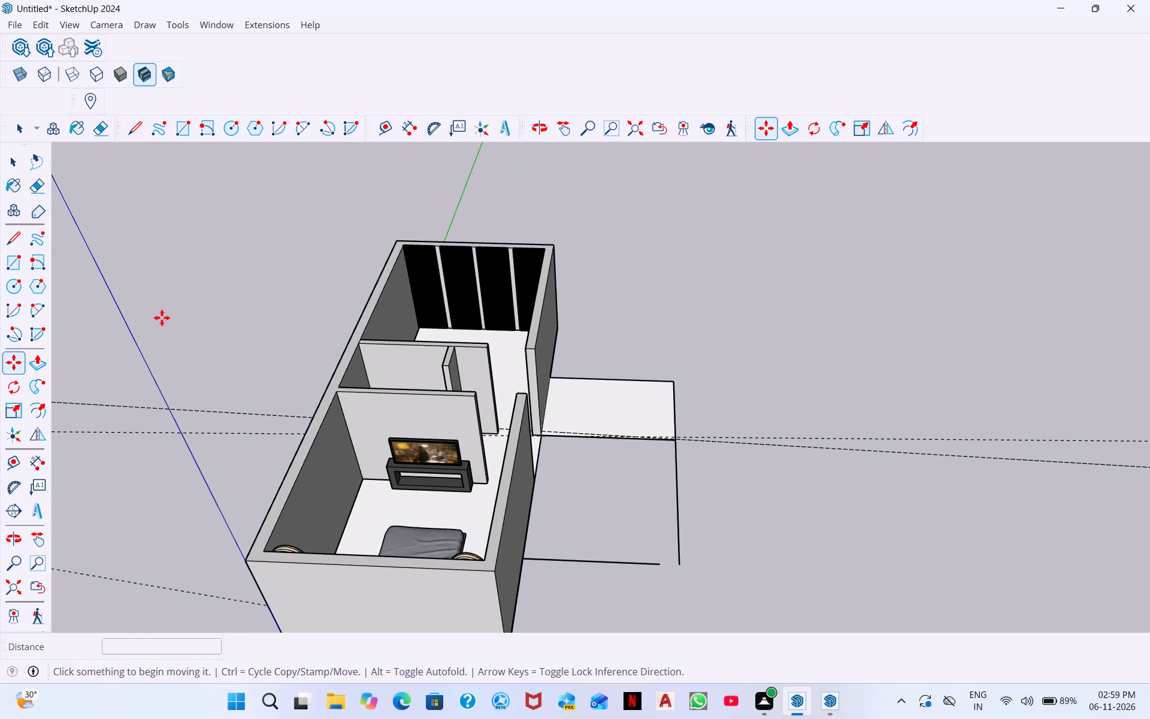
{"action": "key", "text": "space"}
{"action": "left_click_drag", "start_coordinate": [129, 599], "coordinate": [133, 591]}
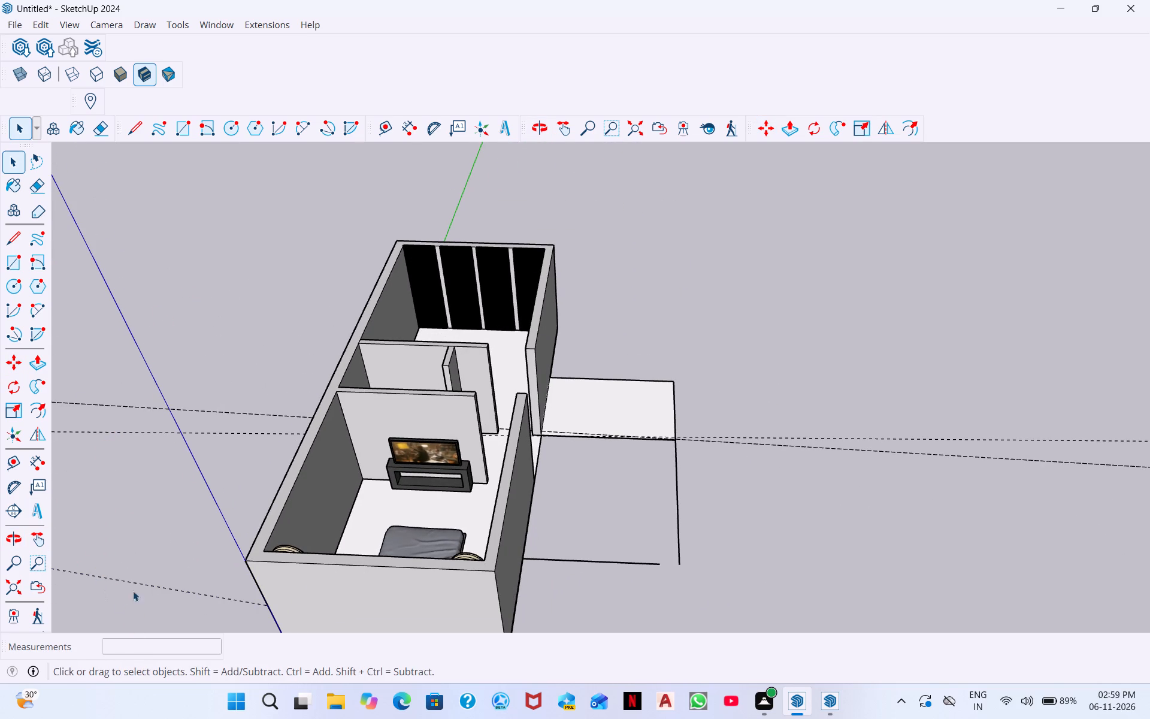
Erase the three dashed guide lines running outside and across the model.
{"action": "left_click_drag", "start_coordinate": [133, 591], "coordinate": [81, 351]}
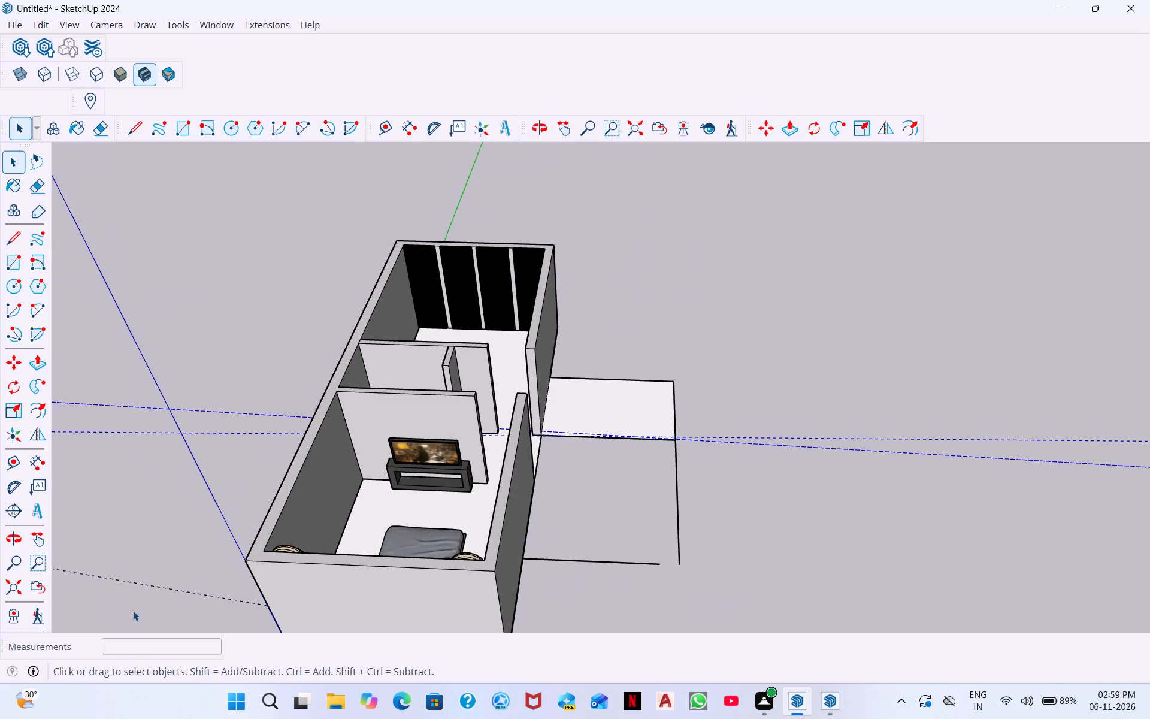
{"action": "left_click_drag", "start_coordinate": [149, 602], "coordinate": [84, 552], "text": "shift"}
{"action": "left_click", "coordinate": [103, 131]}
{"action": "left_click_drag", "start_coordinate": [143, 376], "coordinate": [144, 559]}
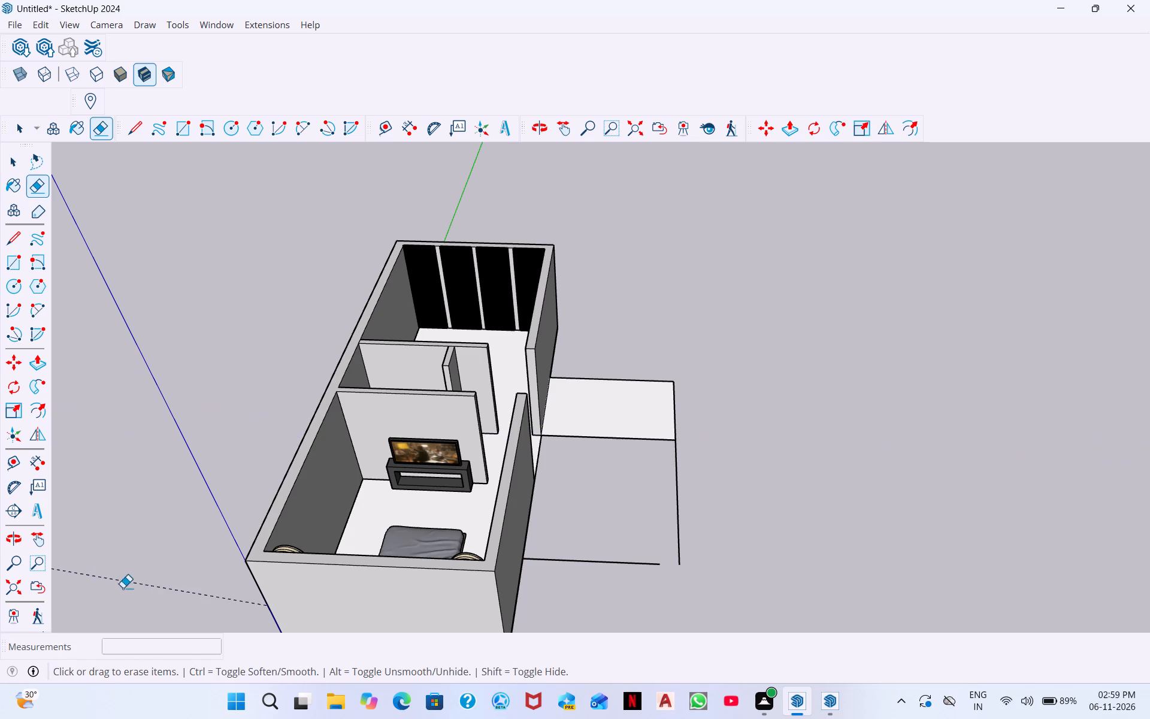
{"action": "left_click_drag", "start_coordinate": [122, 591], "coordinate": [153, 518]}
Examine the LCD rack's placement against the bedroom partition wall and its position relative to the bed.
{"action": "scroll", "coordinate": [144, 383], "scroll_direction": "down", "scroll_amount": 4}
{"action": "scroll", "coordinate": [594, 493], "scroll_direction": "down", "scroll_amount": 1}
{"action": "middle_click_drag", "start_coordinate": [683, 519], "coordinate": [717, 510]}
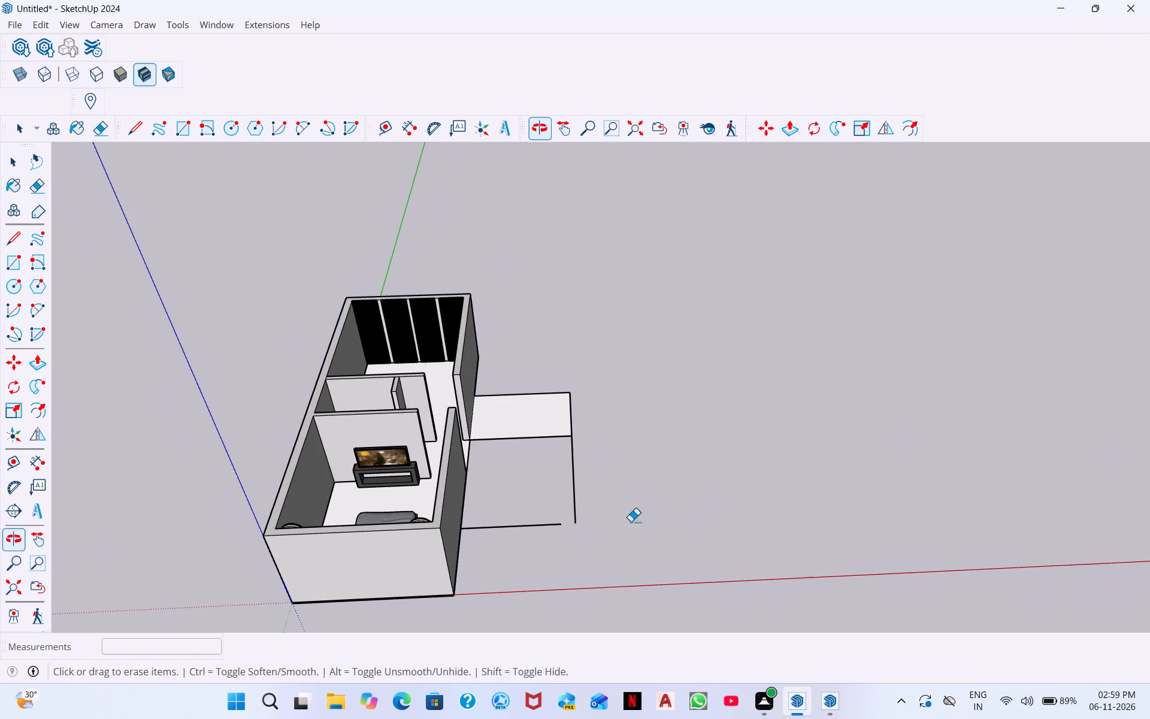
{"action": "middle_click_drag", "start_coordinate": [538, 519], "coordinate": [542, 587]}
{"action": "middle_click_drag", "start_coordinate": [561, 505], "coordinate": [462, 522]}
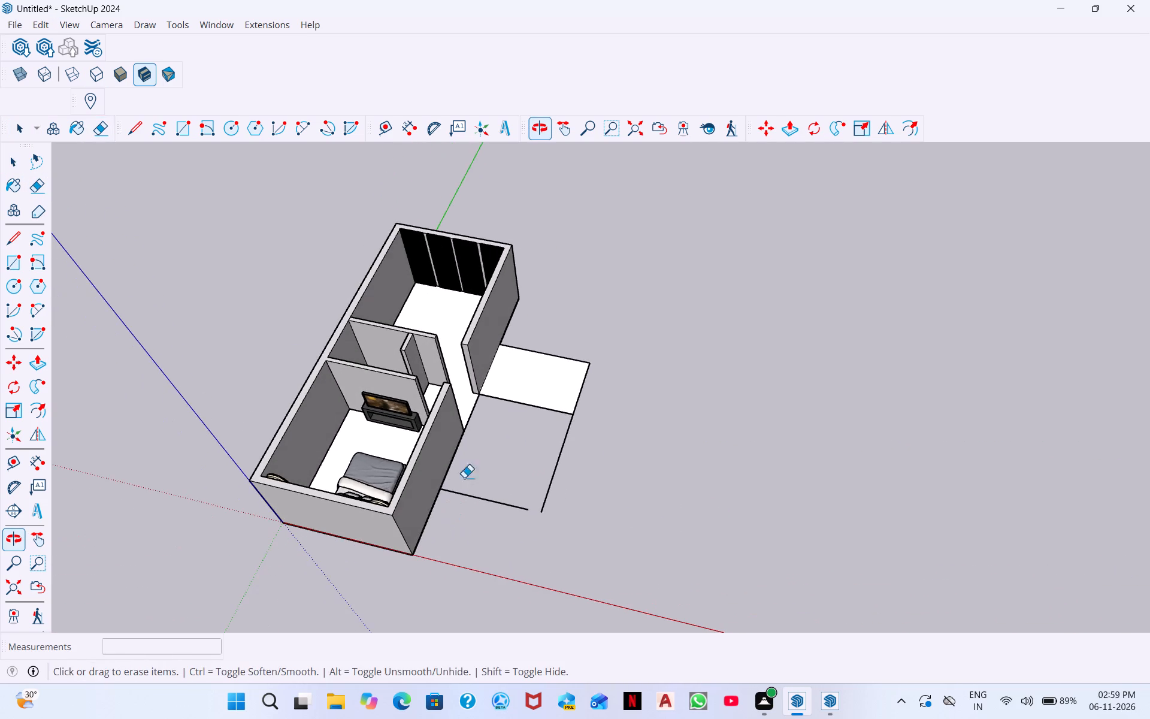
{"action": "scroll", "coordinate": [380, 440], "scroll_direction": "up", "scroll_amount": 5}
{"action": "scroll", "coordinate": [380, 390], "scroll_direction": "up", "scroll_amount": 5}
{"action": "scroll", "coordinate": [464, 431], "scroll_direction": "up", "scroll_amount": 5}
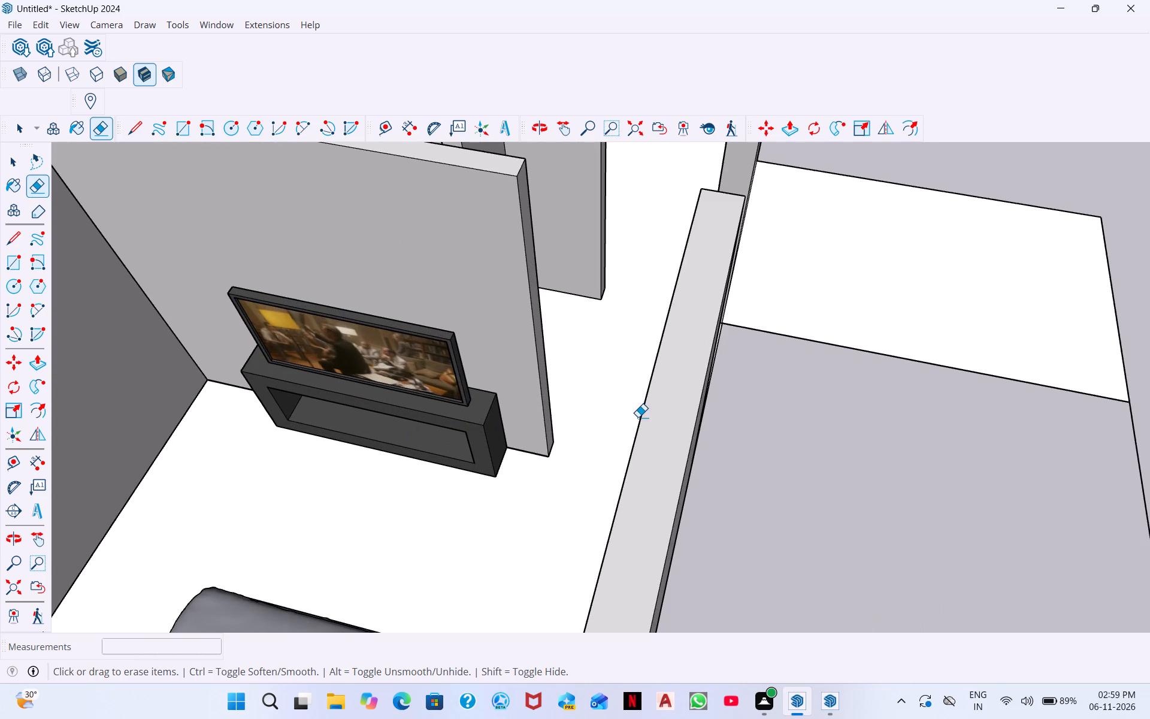
{"action": "scroll", "coordinate": [634, 421], "scroll_direction": "down", "scroll_amount": 7}
{"action": "scroll", "coordinate": [830, 423], "scroll_direction": "down", "scroll_amount": 5}
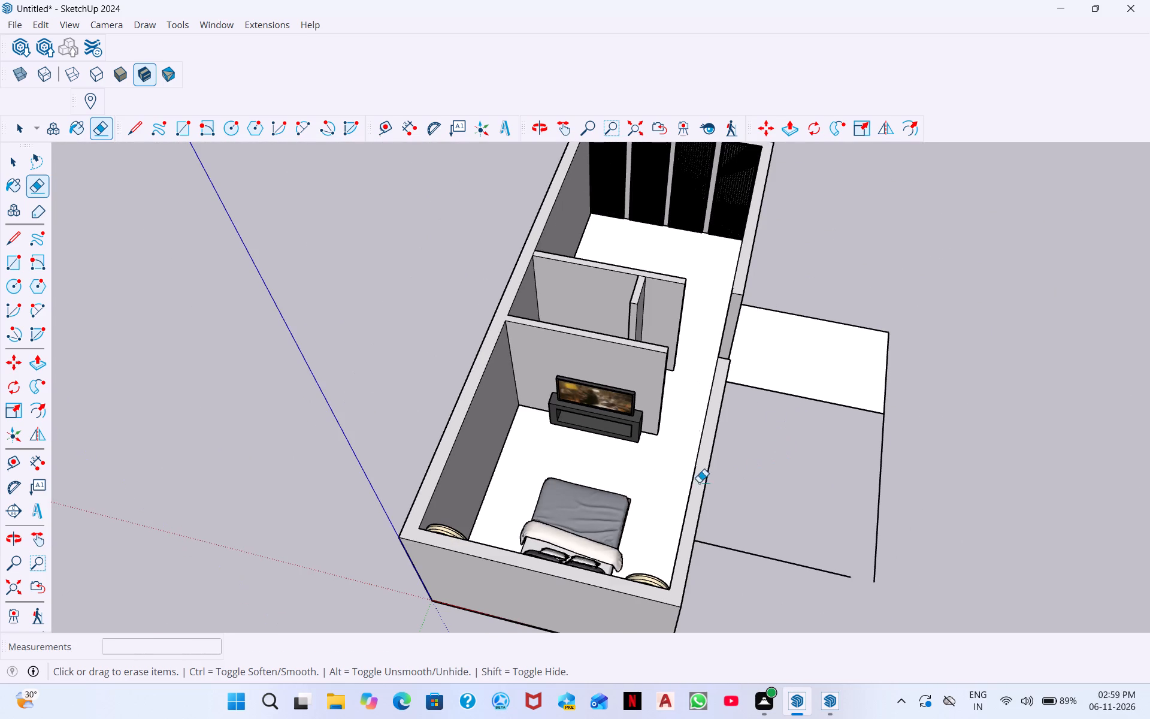
{"action": "scroll", "coordinate": [641, 470], "scroll_direction": "up", "scroll_amount": 3}
{"action": "scroll", "coordinate": [516, 500], "scroll_direction": "down", "scroll_amount": 1}
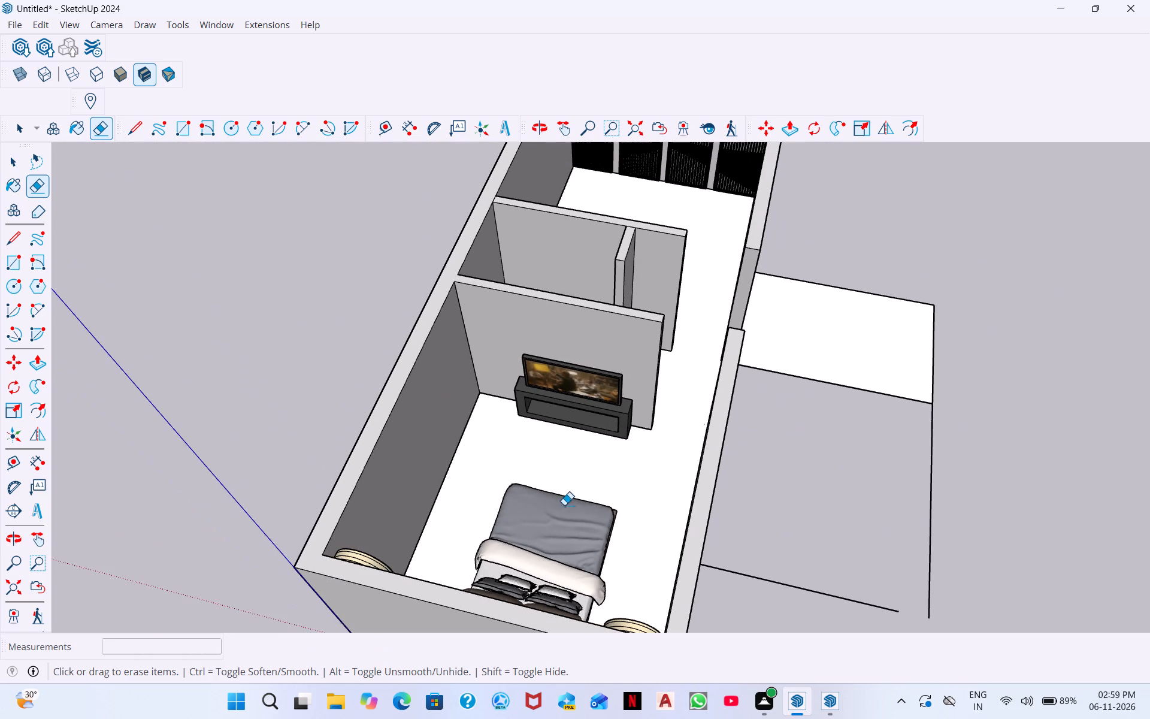
{"action": "scroll", "coordinate": [607, 519], "scroll_direction": "down", "scroll_amount": 2}
Move the bed about 10 5/8" towards the arched panels on the wall behind its headboard.
{"action": "middle_click_drag", "start_coordinate": [634, 530], "coordinate": [504, 608]}
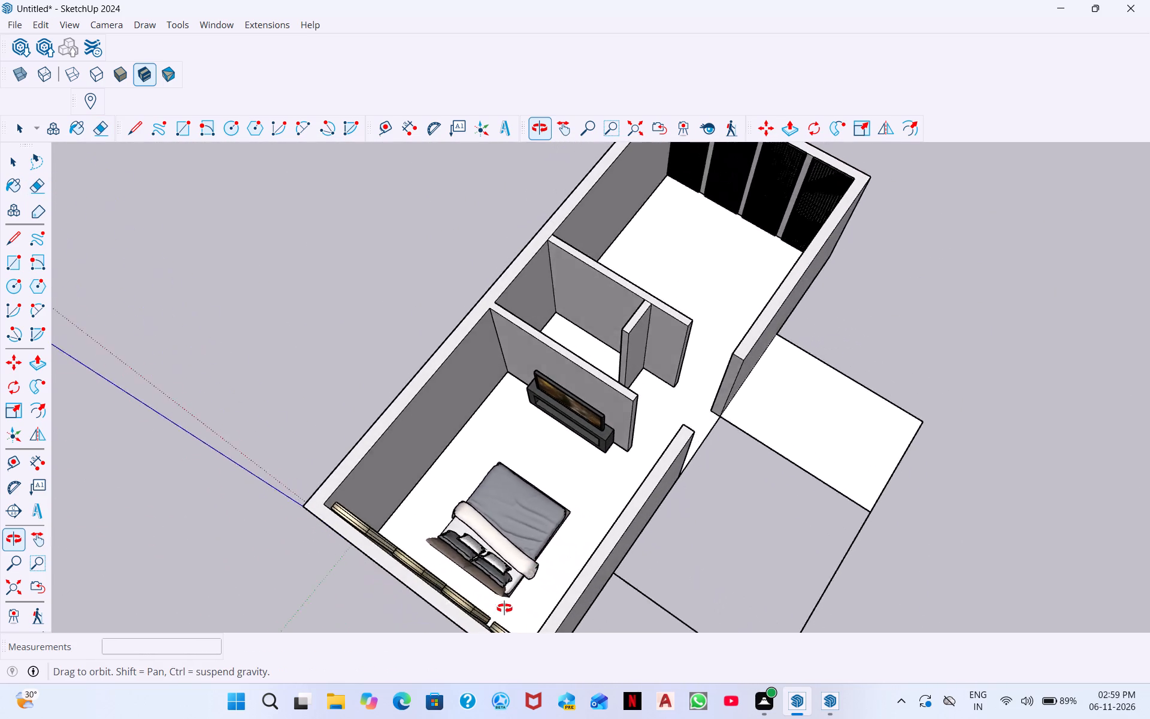
{"action": "middle_click_drag", "start_coordinate": [504, 608], "coordinate": [408, 618]}
{"action": "scroll", "coordinate": [422, 545], "scroll_direction": "up", "scroll_amount": 4}
{"action": "scroll", "coordinate": [422, 474], "scroll_direction": "up", "scroll_amount": 5}
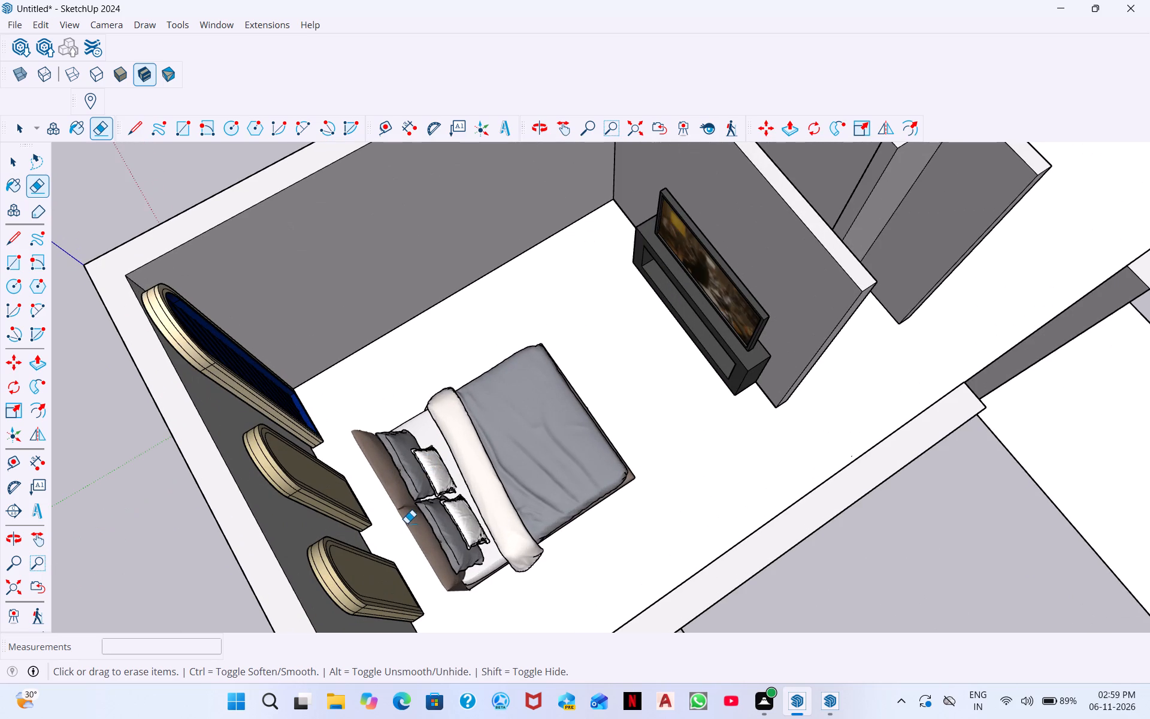
{"action": "key", "text": "space"}
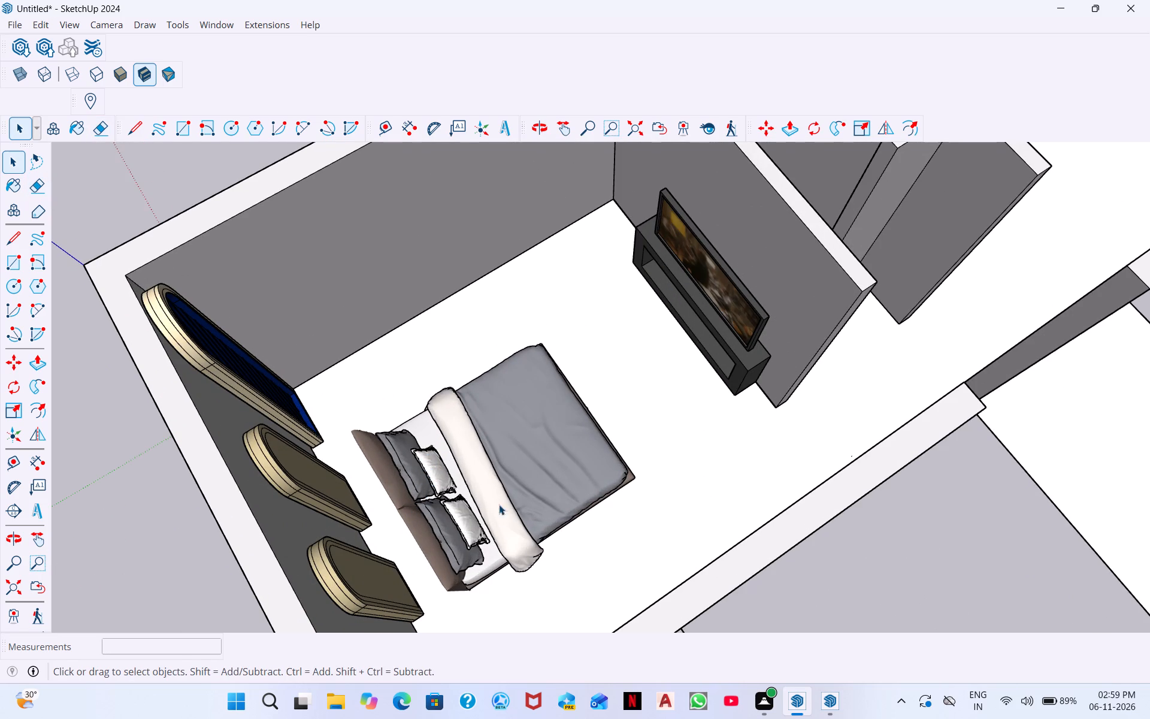
{"action": "middle_click_drag", "start_coordinate": [501, 504], "coordinate": [510, 413]}
{"action": "middle_click_drag", "start_coordinate": [428, 507], "coordinate": [433, 573]}
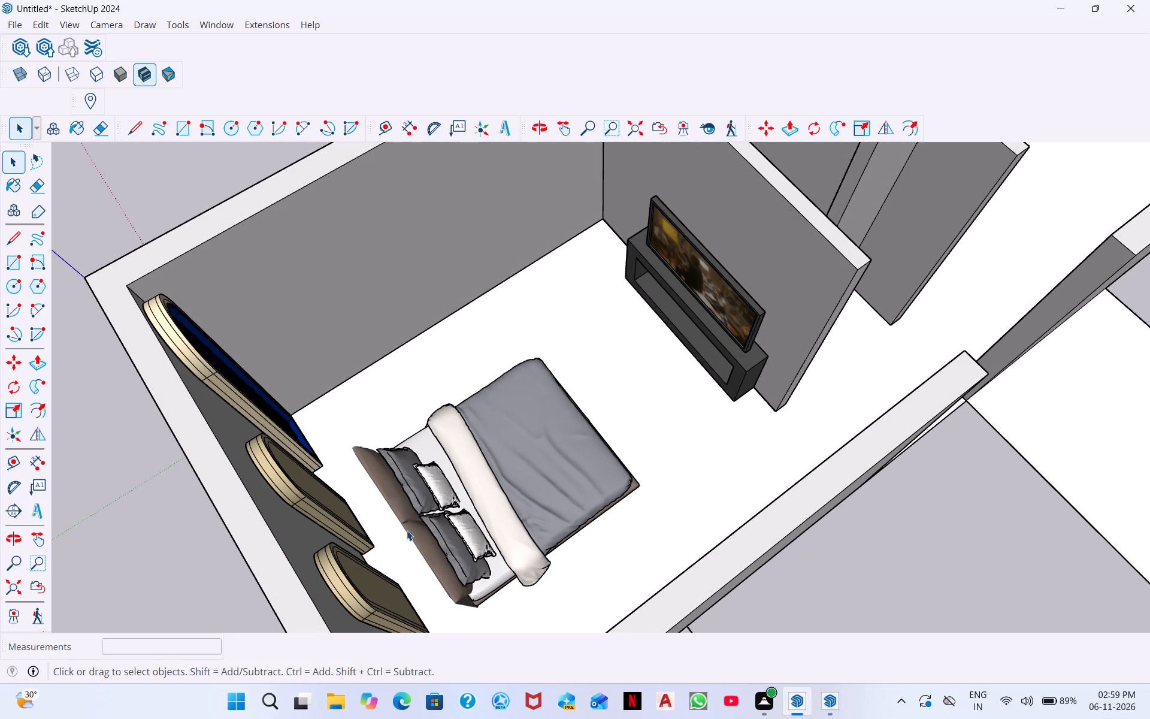
{"action": "left_click", "coordinate": [407, 524]}
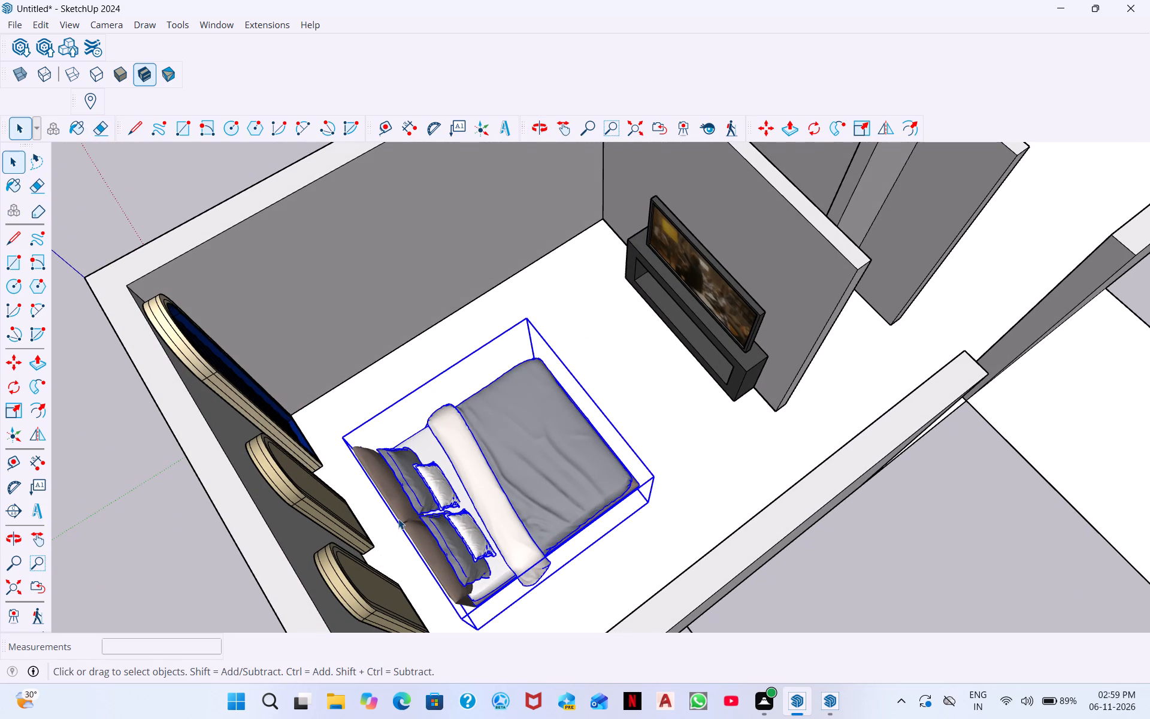
{"action": "left_click", "coordinate": [771, 128]}
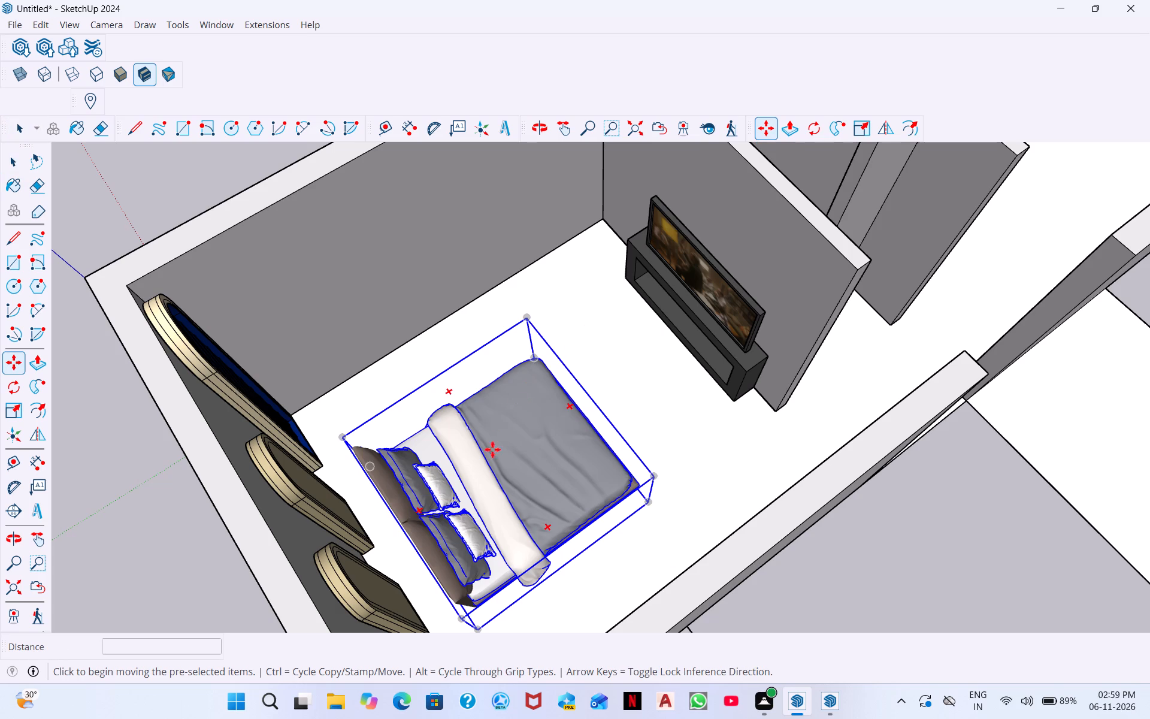
{"action": "left_click", "coordinate": [400, 521]}
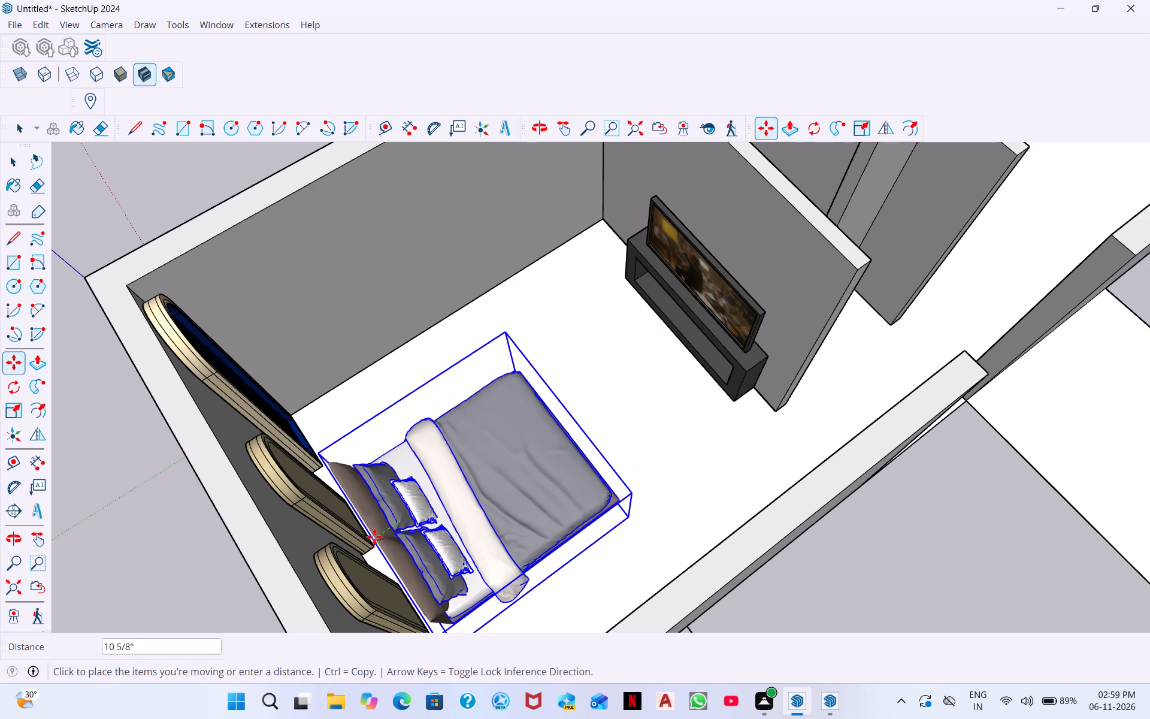
{"action": "left_click", "coordinate": [373, 537]}
Shift the bed slightly sideways along the headboard wall, away from the door-opening side of the bedroom.
{"action": "middle_click_drag", "start_coordinate": [490, 494], "coordinate": [445, 429]}
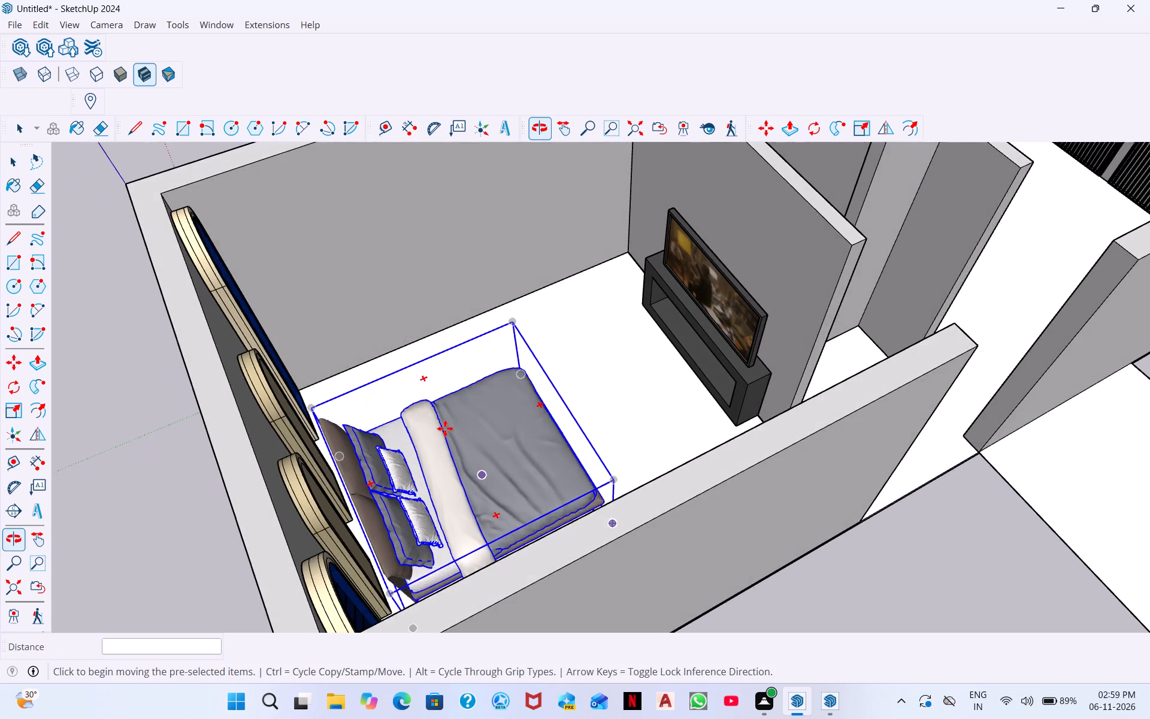
{"action": "middle_click_drag", "start_coordinate": [728, 425], "coordinate": [448, 502]}
{"action": "scroll", "coordinate": [728, 427], "scroll_direction": "down", "scroll_amount": 1}
{"action": "middle_click_drag", "start_coordinate": [561, 495], "coordinate": [344, 445]}
{"action": "middle_click_drag", "start_coordinate": [555, 369], "coordinate": [494, 362]}
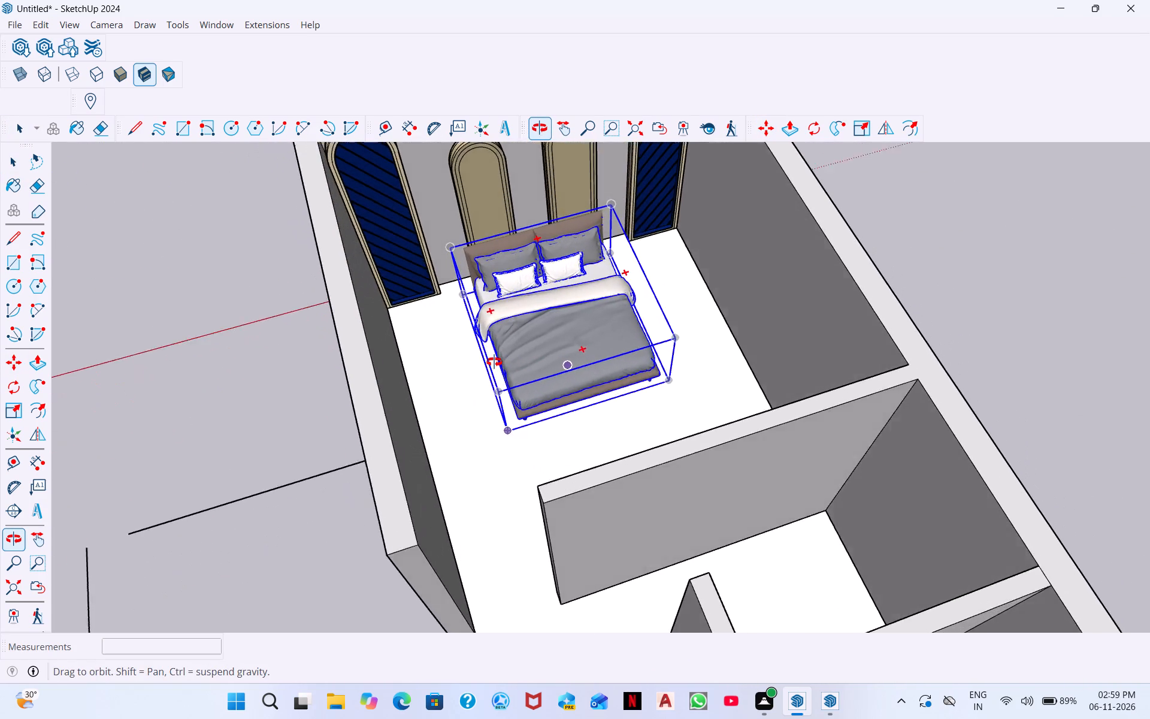
{"action": "middle_click_drag", "start_coordinate": [494, 362], "coordinate": [479, 311]}
{"action": "scroll", "coordinate": [591, 337], "scroll_direction": "up", "scroll_amount": 7}
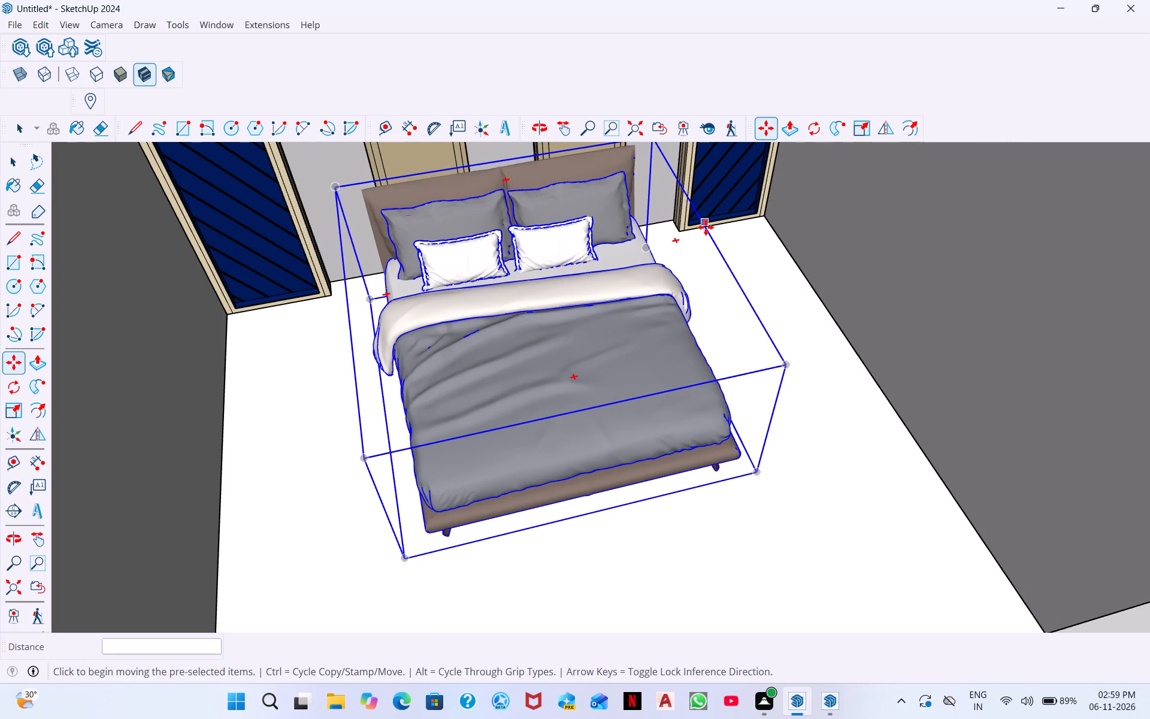
{"action": "left_click", "coordinate": [706, 227]}
{"action": "left_click", "coordinate": [718, 222]}
Copy the LCD rack by its lower corner about 13' 11" from the bedroom to the outer wall's top edge at the room beyond the door opening.
{"action": "scroll", "coordinate": [671, 399], "scroll_direction": "down", "scroll_amount": 1}
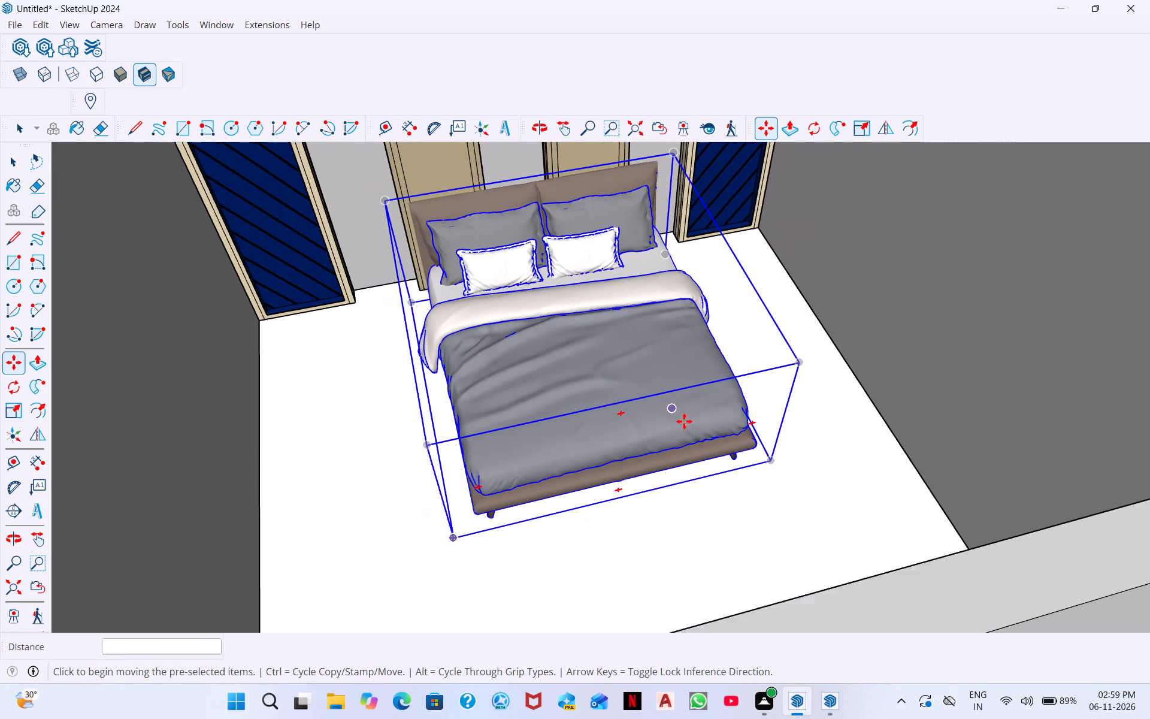
{"action": "scroll", "coordinate": [684, 421], "scroll_direction": "down", "scroll_amount": 3}
{"action": "middle_click_drag", "start_coordinate": [686, 433], "coordinate": [831, 435]}
{"action": "middle_click_drag", "start_coordinate": [892, 470], "coordinate": [1038, 523]}
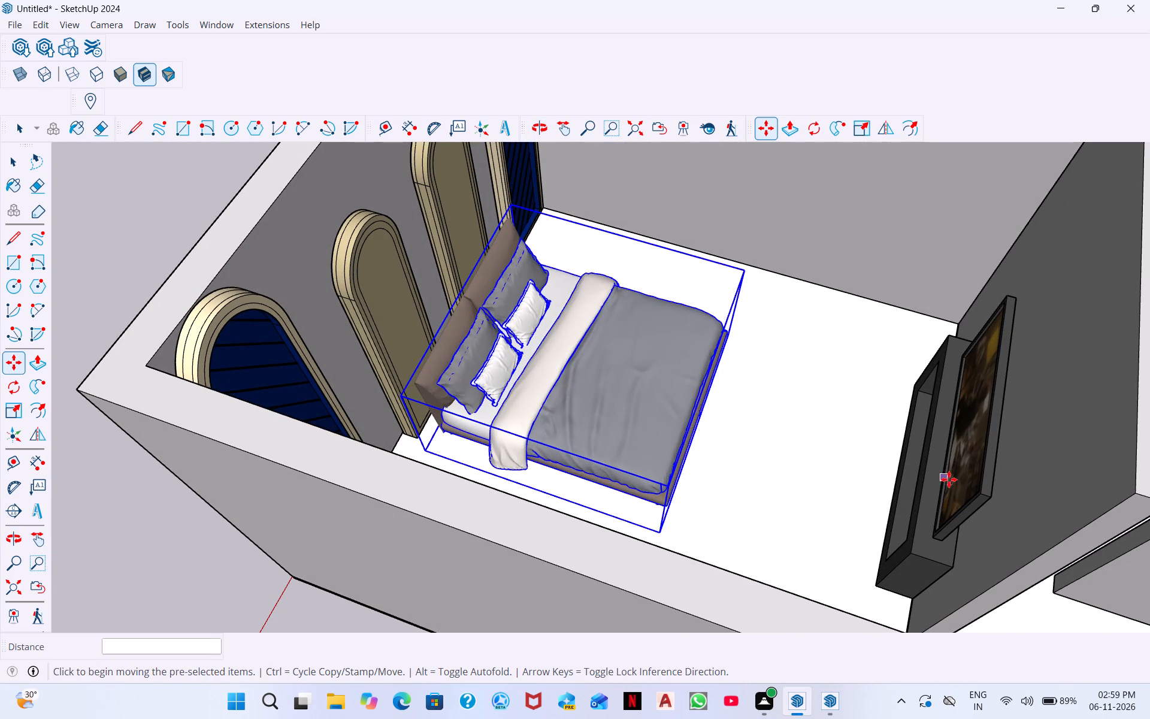
{"action": "key", "text": "space"}
{"action": "left_click", "coordinate": [944, 481]}
{"action": "scroll", "coordinate": [943, 343], "scroll_direction": "up", "scroll_amount": 4}
{"action": "middle_click_drag", "start_coordinate": [969, 371], "coordinate": [1149, 328]}
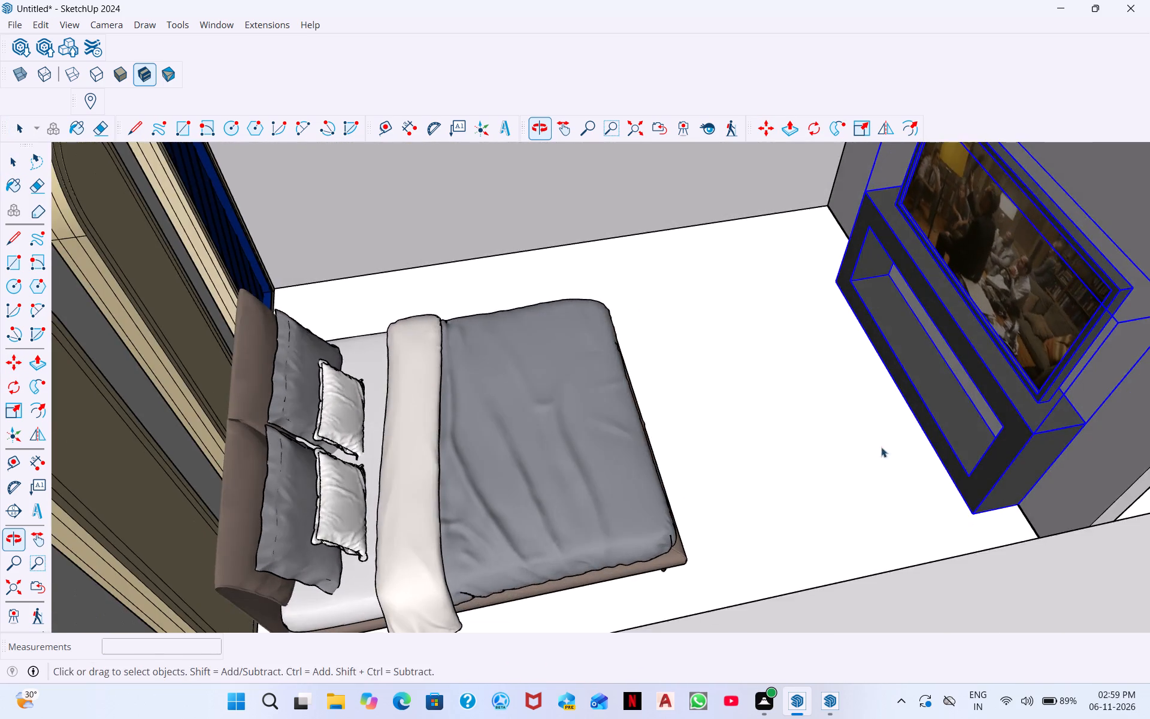
{"action": "middle_click_drag", "start_coordinate": [876, 463], "coordinate": [1095, 447]}
{"action": "middle_click_drag", "start_coordinate": [718, 441], "coordinate": [785, 566]}
{"action": "scroll", "coordinate": [678, 400], "scroll_direction": "down", "scroll_amount": 1}
{"action": "middle_click_drag", "start_coordinate": [674, 435], "coordinate": [689, 369]}
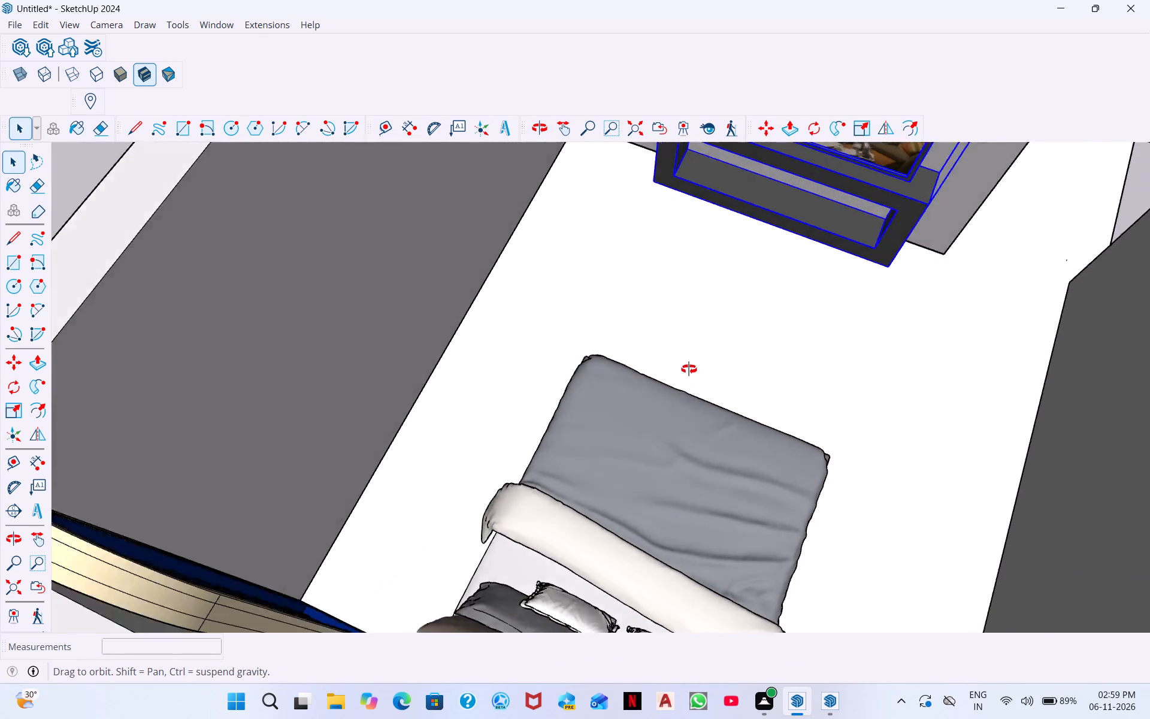
{"action": "middle_click_drag", "start_coordinate": [689, 369], "coordinate": [722, 364]}
{"action": "middle_click_drag", "start_coordinate": [683, 292], "coordinate": [698, 238]}
{"action": "scroll", "coordinate": [696, 209], "scroll_direction": "down", "scroll_amount": 7}
{"action": "scroll", "coordinate": [707, 200], "scroll_direction": "up", "scroll_amount": 6}
{"action": "middle_click_drag", "start_coordinate": [712, 231], "coordinate": [704, 276]}
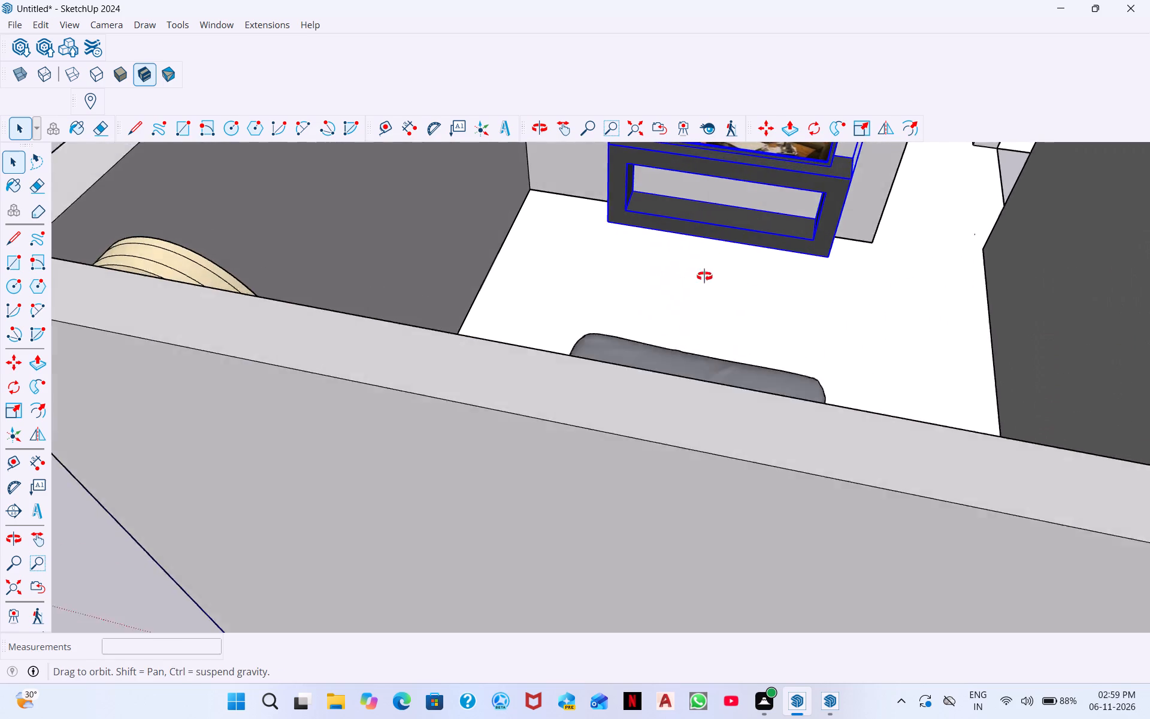
{"action": "middle_click_drag", "start_coordinate": [704, 276], "coordinate": [689, 355]}
{"action": "middle_click_drag", "start_coordinate": [864, 303], "coordinate": [763, 345]}
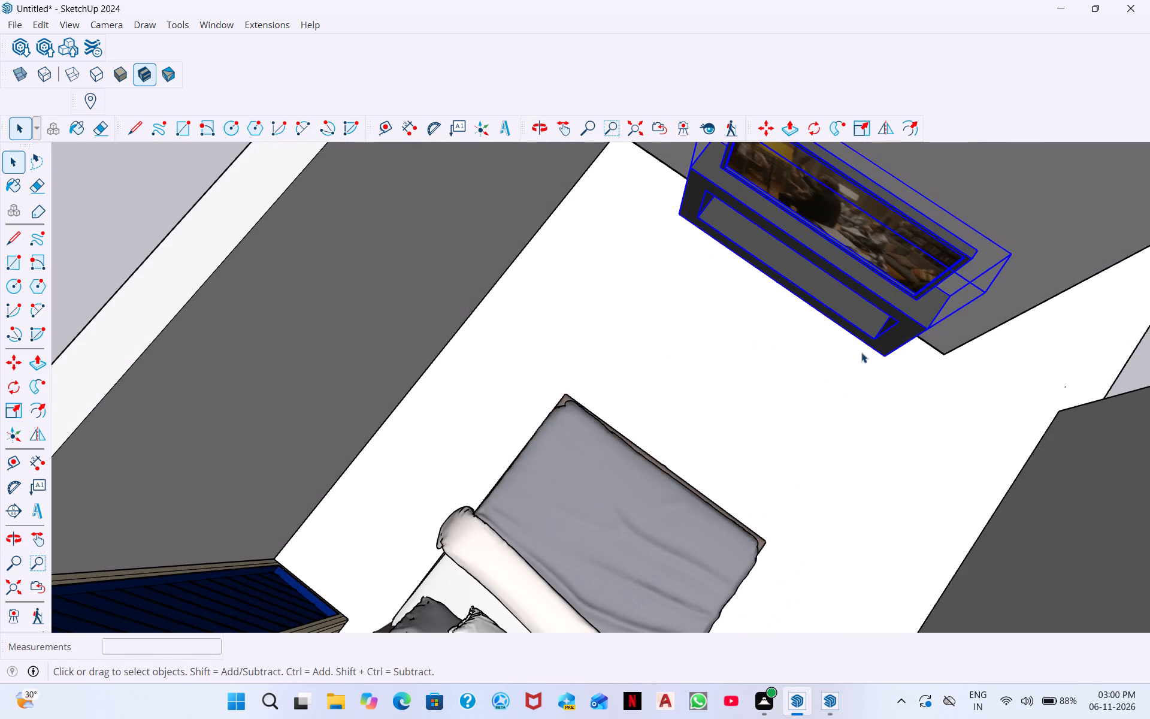
{"action": "middle_click_drag", "start_coordinate": [943, 363], "coordinate": [706, 355]}
{"action": "middle_click_drag", "start_coordinate": [734, 407], "coordinate": [570, 295]}
{"action": "middle_click_drag", "start_coordinate": [630, 354], "coordinate": [468, 220]}
{"action": "middle_click_drag", "start_coordinate": [491, 312], "coordinate": [472, 252]}
{"action": "scroll", "coordinate": [483, 265], "scroll_direction": "down", "scroll_amount": 12}
{"action": "middle_click_drag", "start_coordinate": [485, 310], "coordinate": [599, 430]}
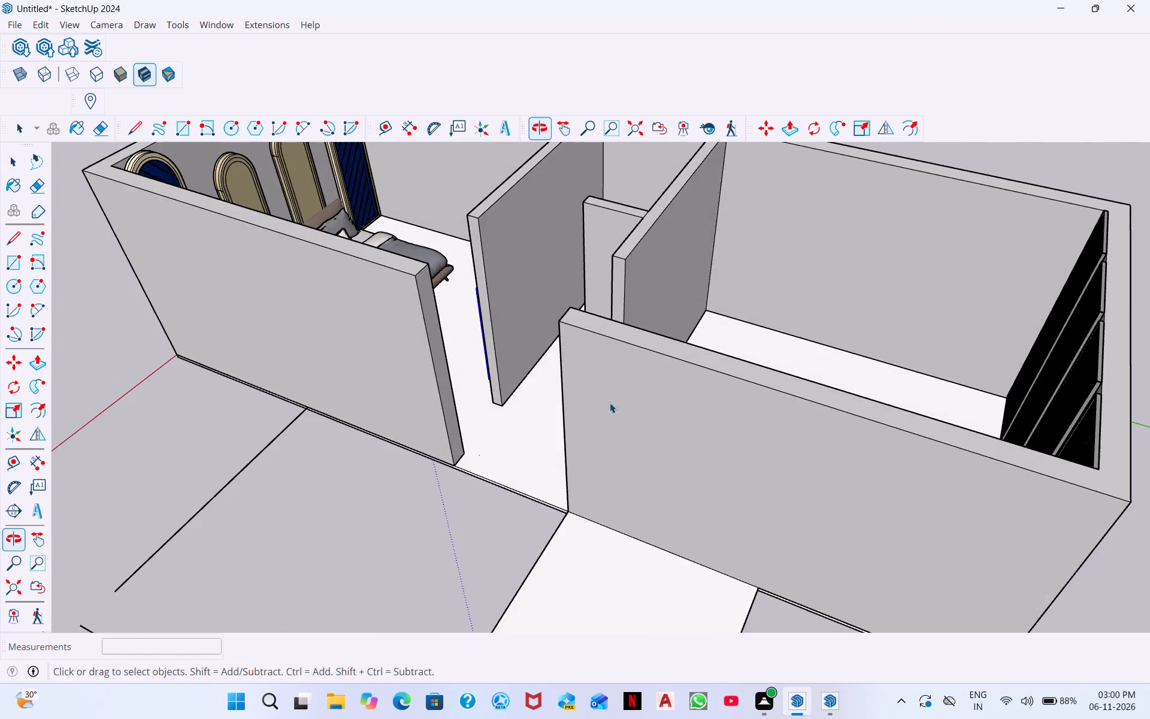
{"action": "middle_click_drag", "start_coordinate": [607, 372], "coordinate": [704, 427]}
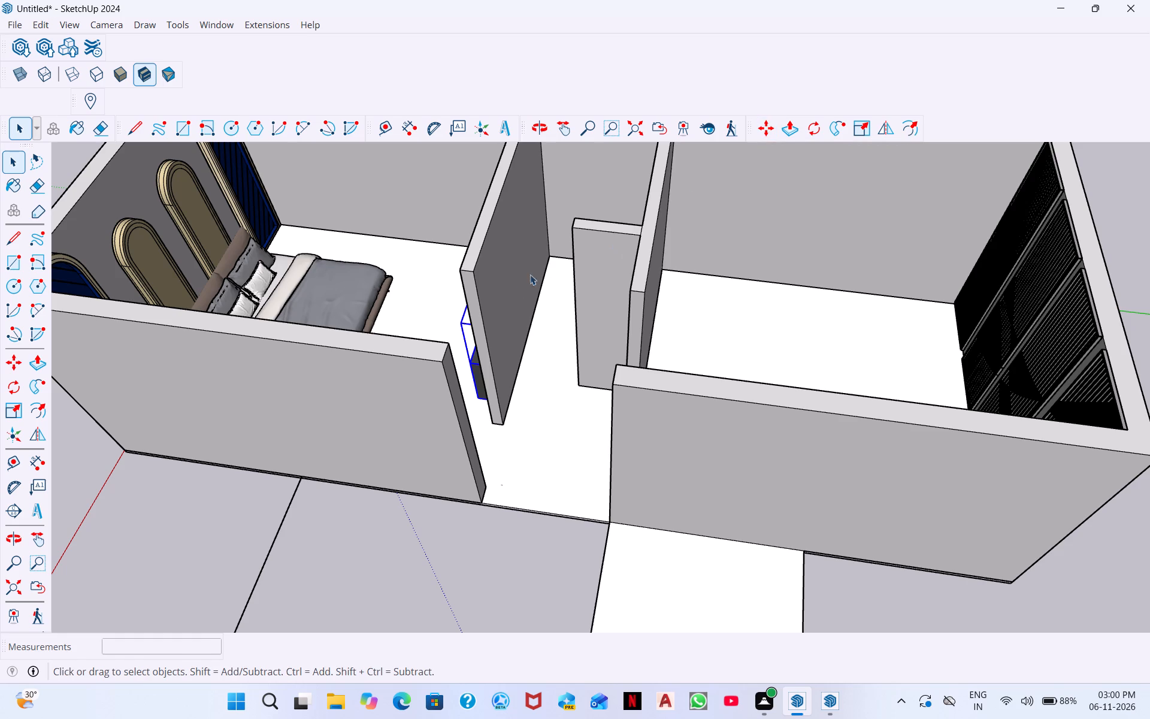
{"action": "left_click", "coordinate": [762, 130]}
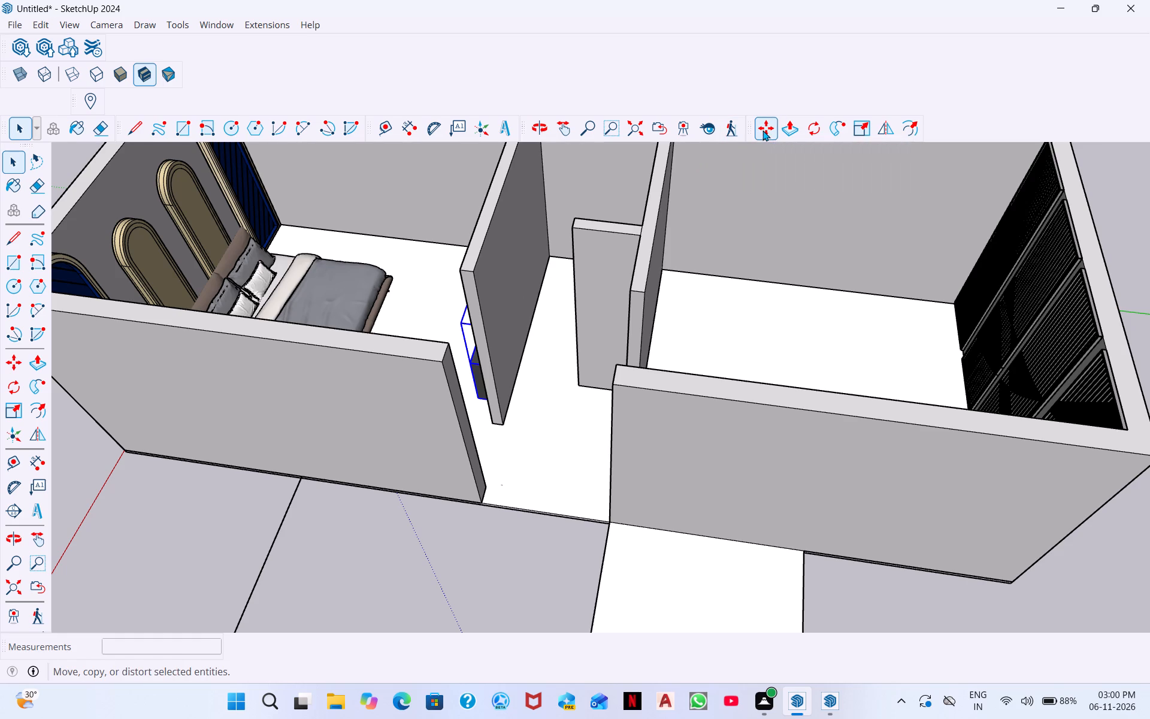
{"action": "left_click", "coordinate": [479, 398]}
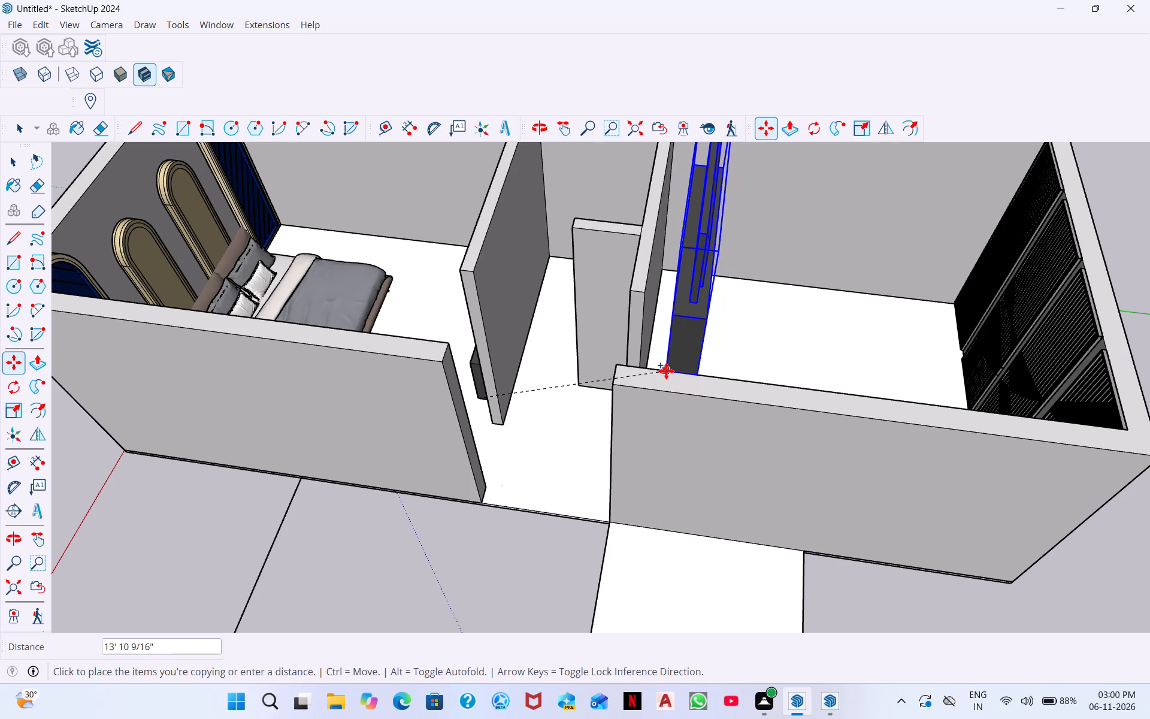
{"action": "left_click", "coordinate": [666, 371]}
Rotate the copied LCD rack 180° in the horizontal plane about its lower corner resting on the outer wall.
{"action": "scroll", "coordinate": [761, 298], "scroll_direction": "down", "scroll_amount": 1}
{"action": "middle_click_drag", "start_coordinate": [761, 306], "coordinate": [461, 271]}
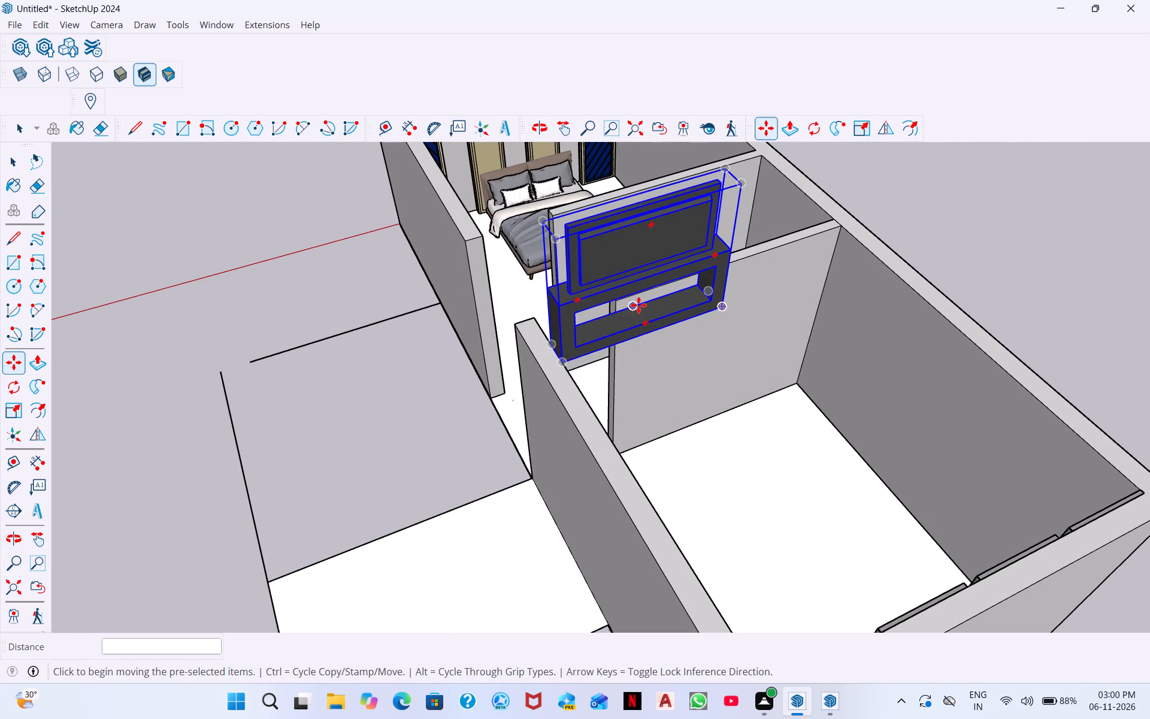
{"action": "scroll", "coordinate": [571, 295], "scroll_direction": "up", "scroll_amount": 3}
{"action": "scroll", "coordinate": [638, 370], "scroll_direction": "up", "scroll_amount": 3}
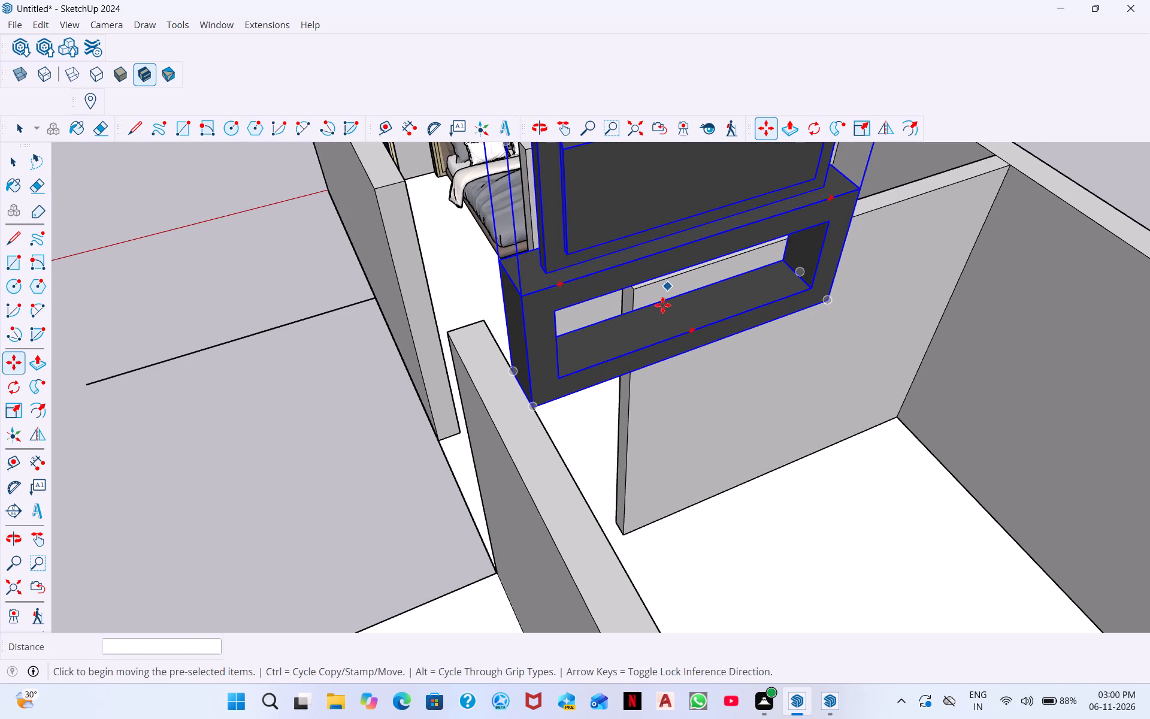
{"action": "scroll", "coordinate": [647, 298], "scroll_direction": "up", "scroll_amount": 2}
{"action": "scroll", "coordinate": [645, 304], "scroll_direction": "down", "scroll_amount": 3}
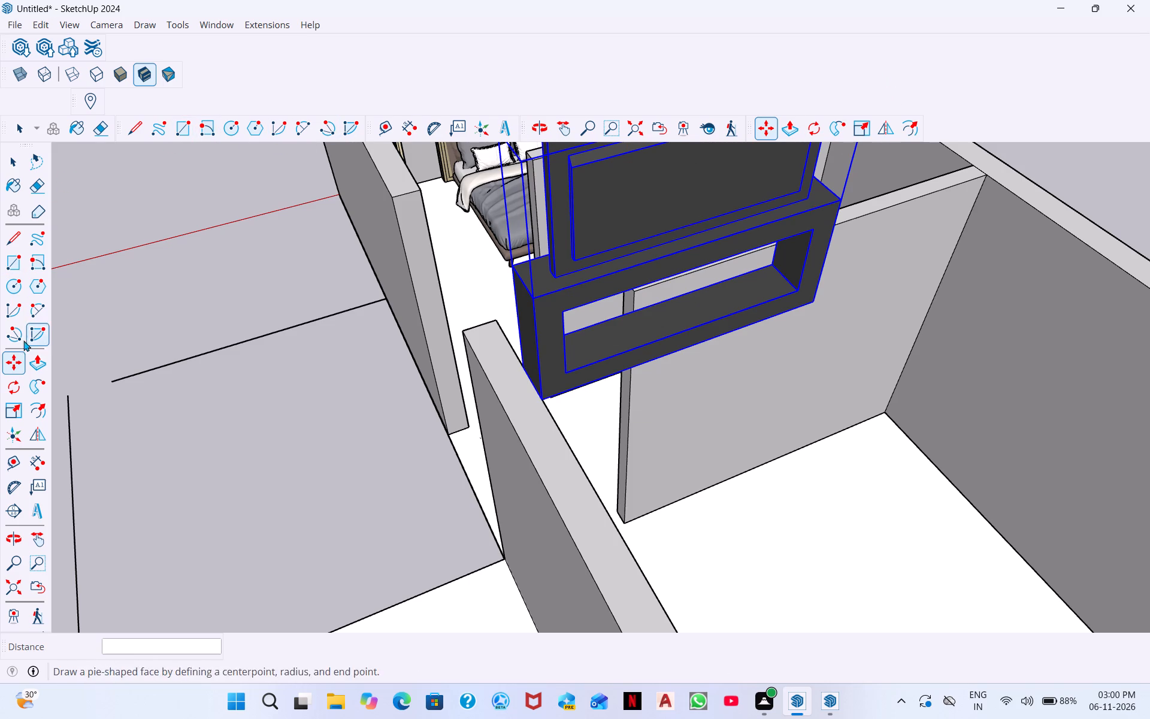
{"action": "key", "text": "q"}
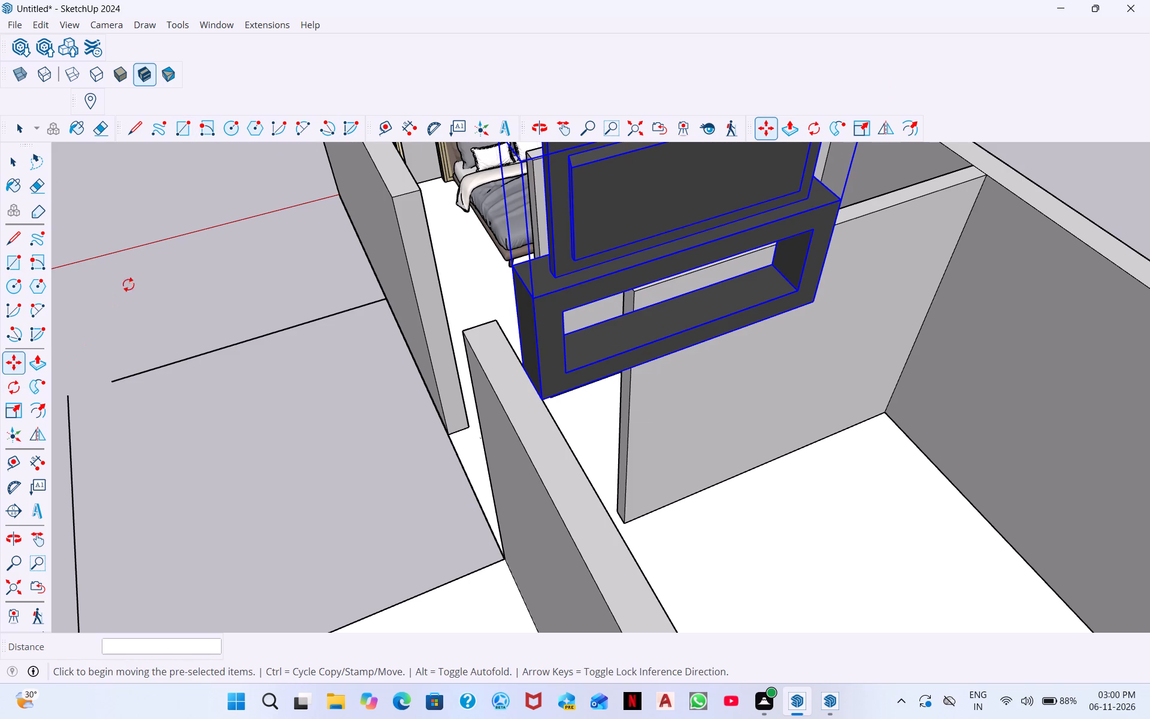
{"action": "left_click", "coordinate": [552, 402]}
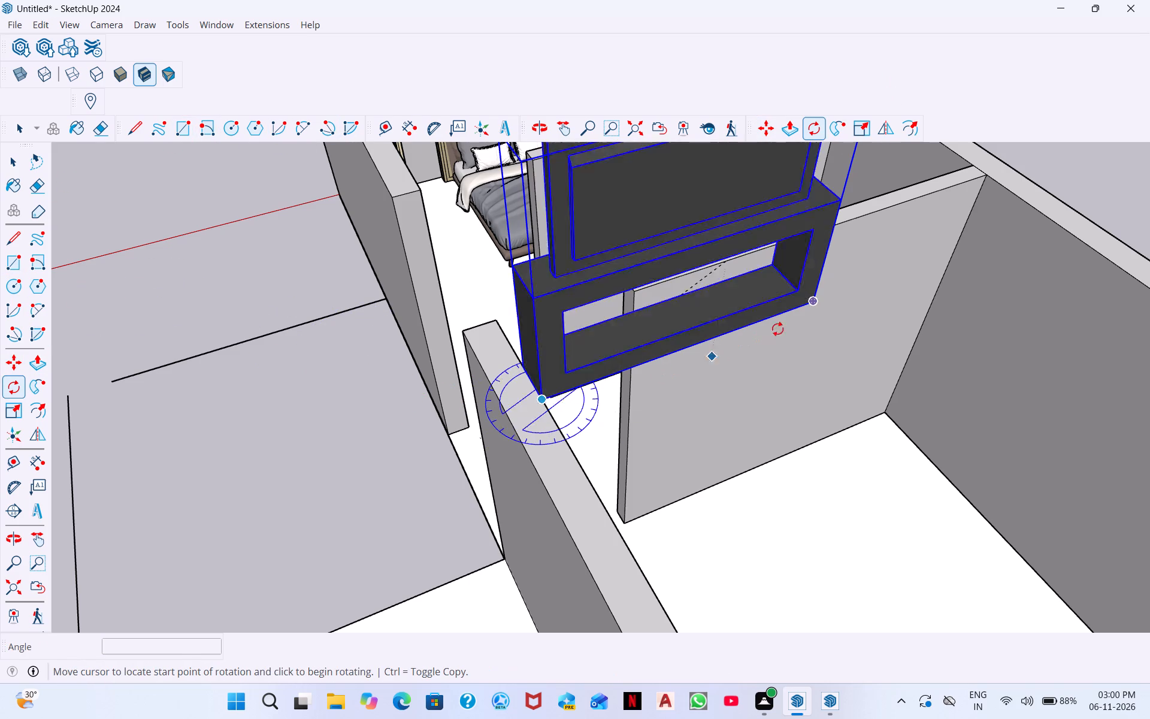
{"action": "left_click", "coordinate": [816, 304]}
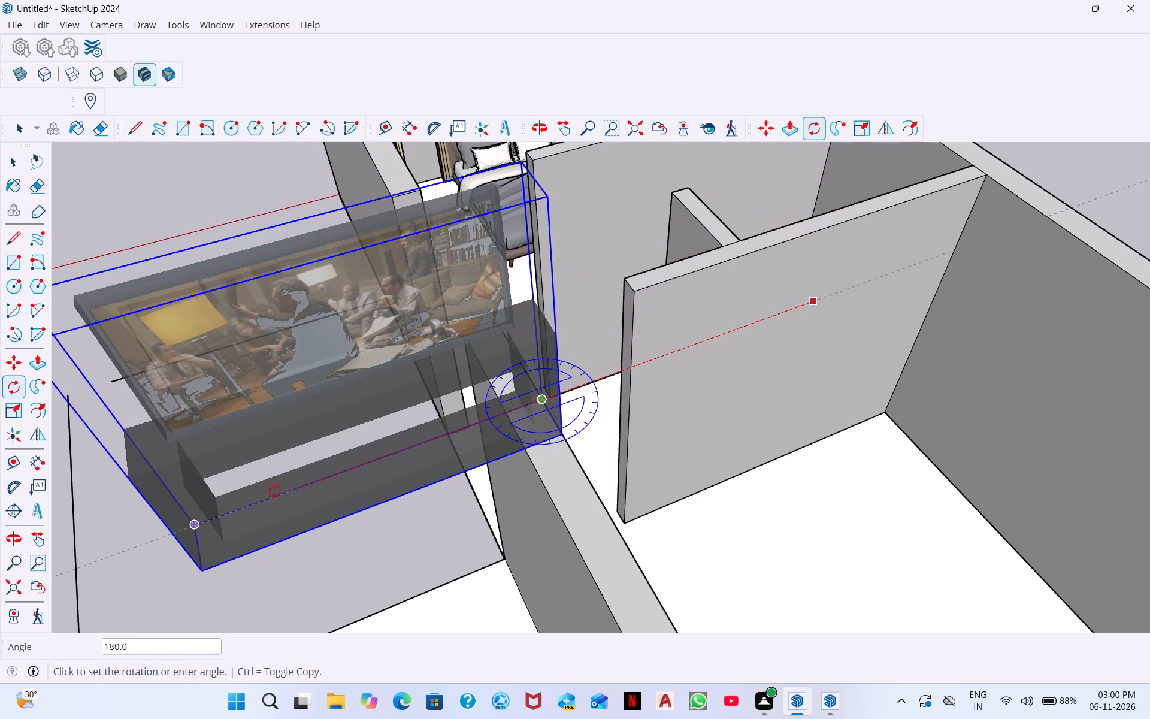
{"action": "left_click", "coordinate": [196, 523]}
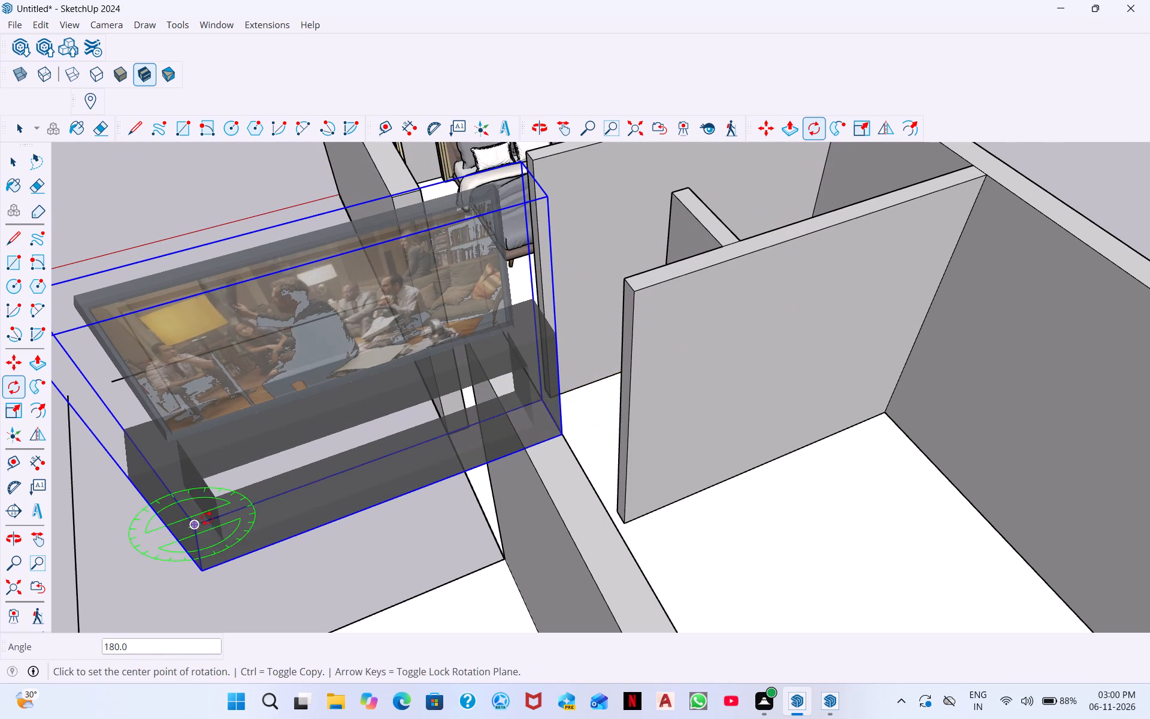
Move the rotated LCD rack copy by its lower front corner off the outer wall's top edge, constraining the move to an axis direction.
{"action": "key", "text": "Escape"}
{"action": "key", "text": "space"}
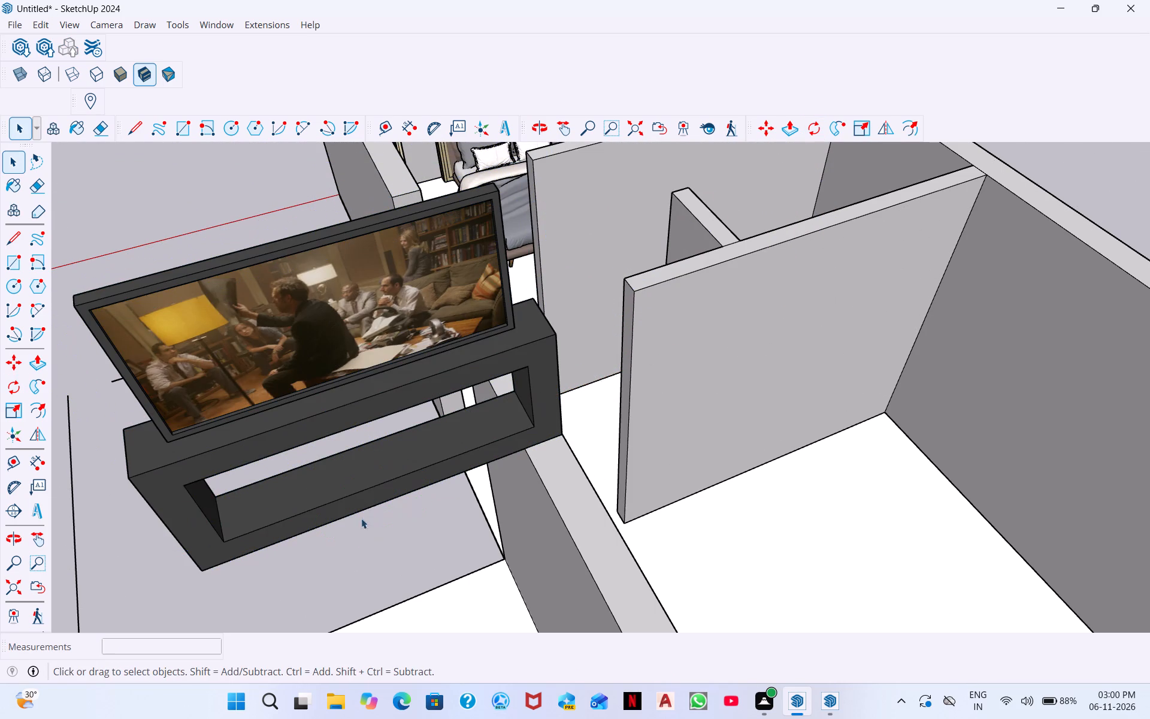
{"action": "left_click_drag", "start_coordinate": [355, 526], "coordinate": [244, 436]}
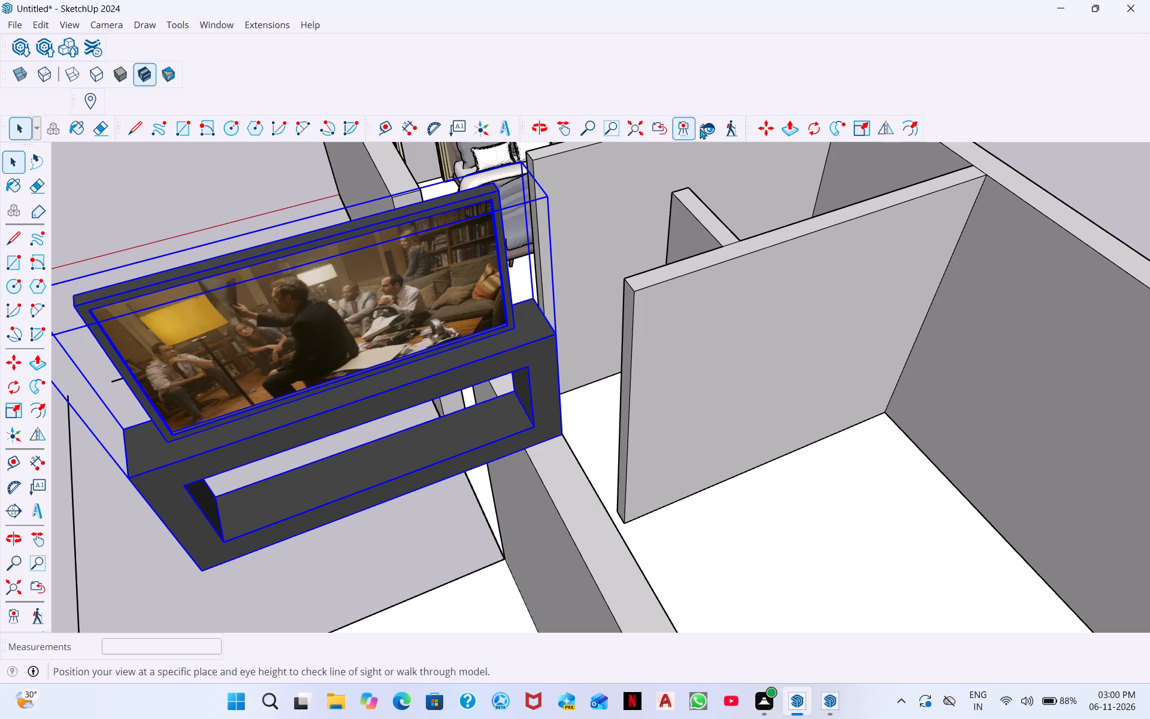
{"action": "left_click", "coordinate": [757, 126]}
{"action": "left_click", "coordinate": [562, 436]}
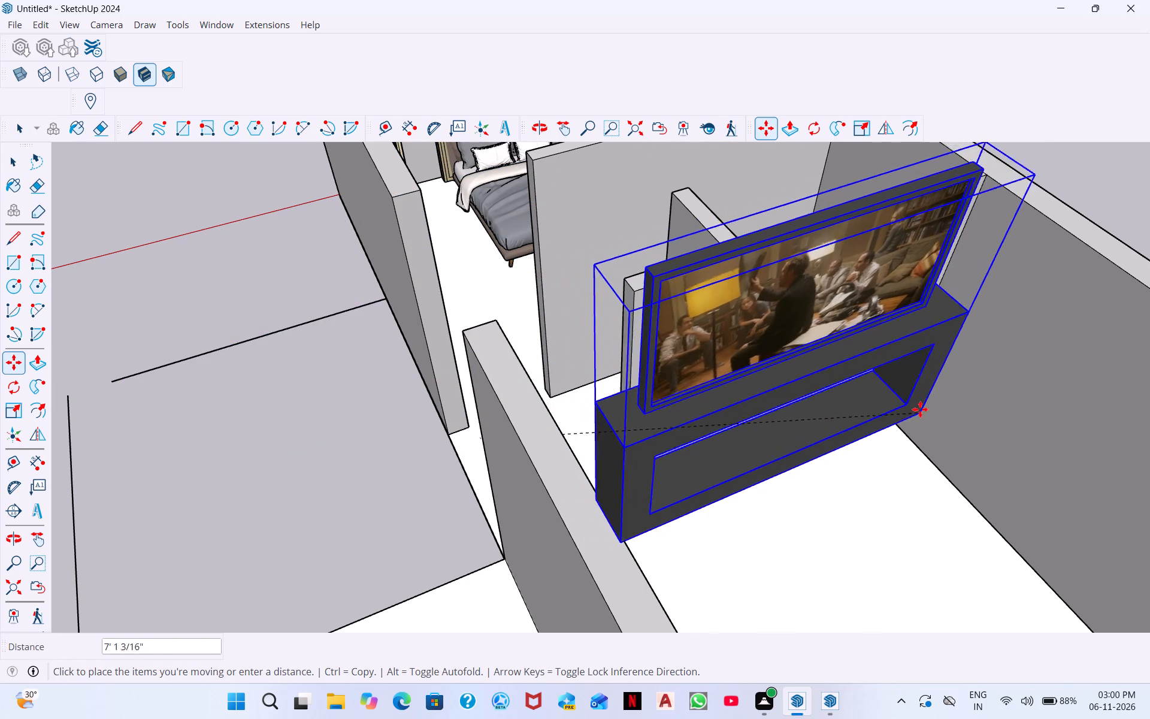
{"action": "key", "text": "Down"}
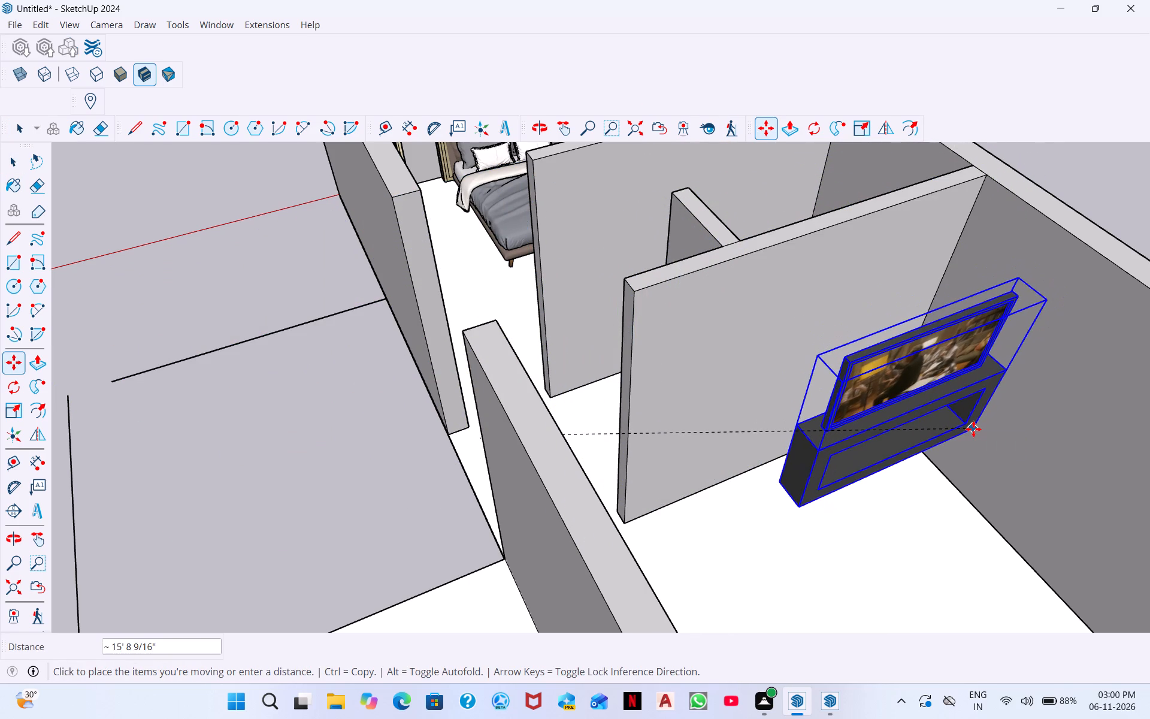
{"action": "key", "text": "Up"}
{"action": "key", "text": "Right"}
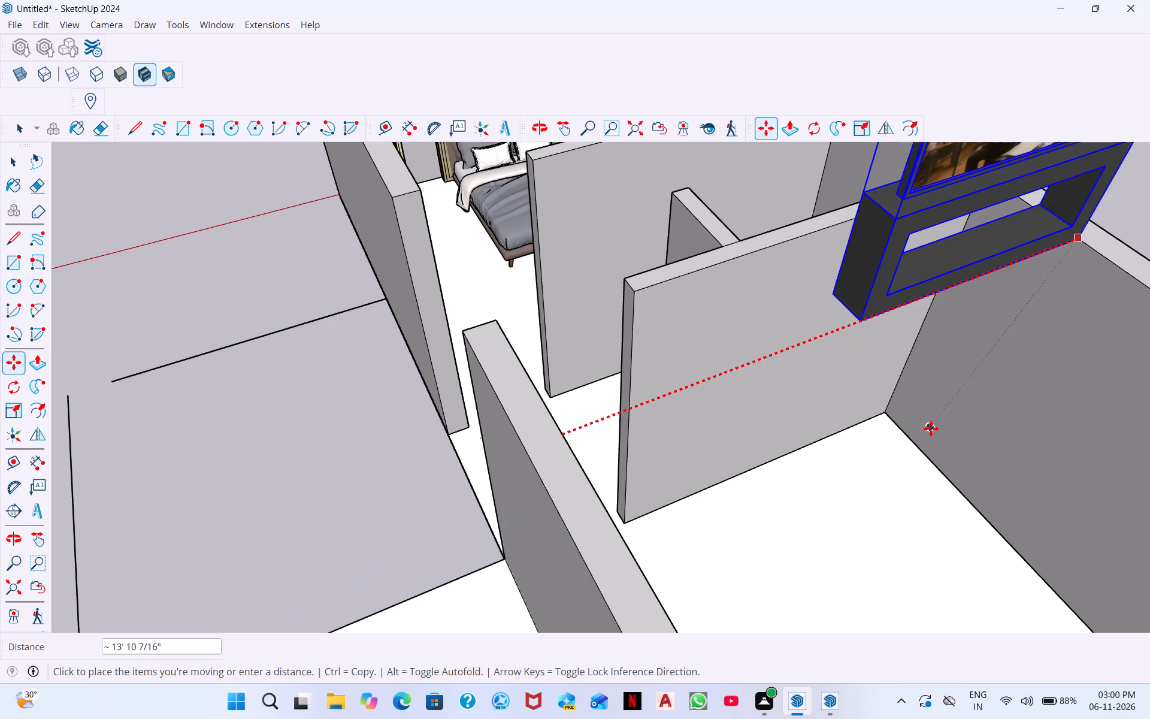
{"action": "key", "text": "Left"}
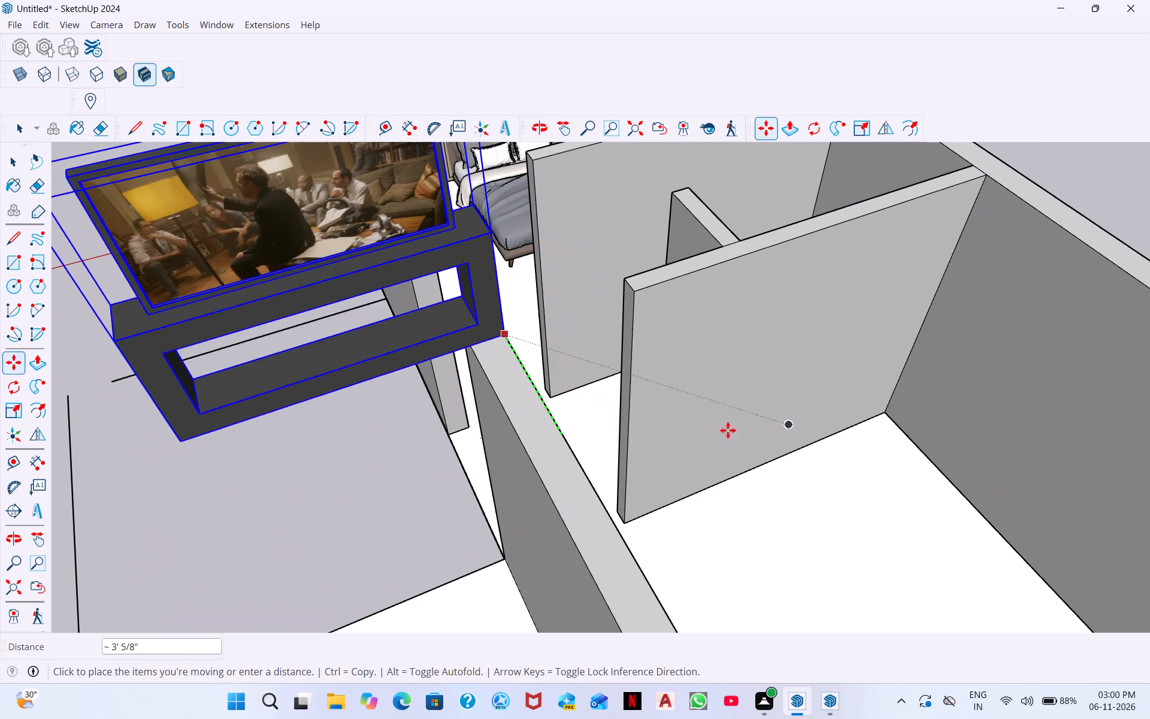